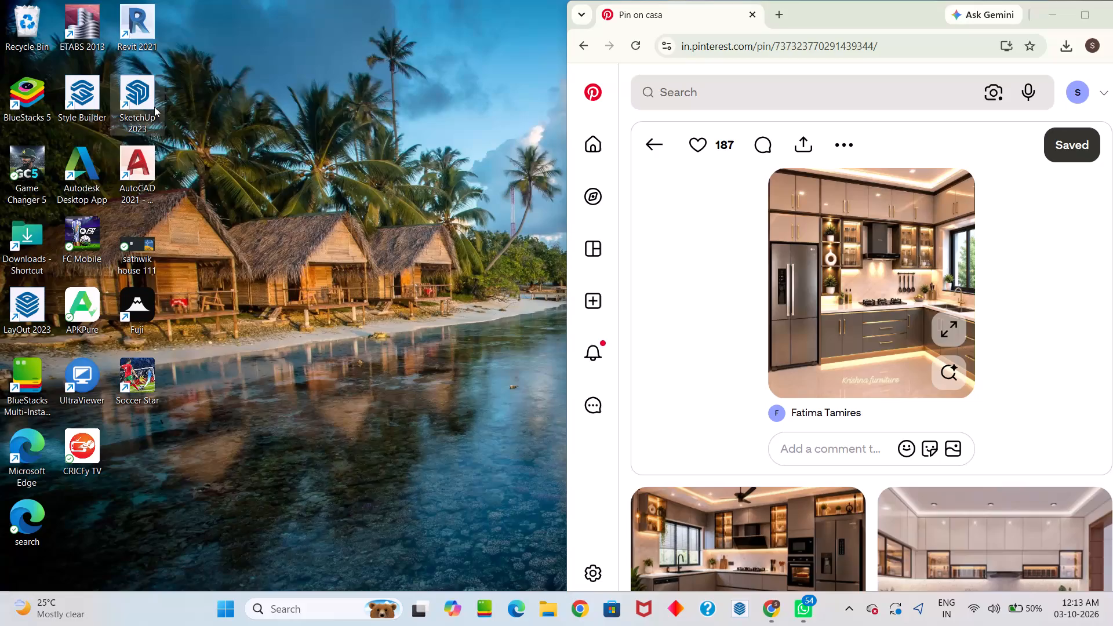
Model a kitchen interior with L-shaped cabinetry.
Launch SketchUp 2023 from the desktop and create a new model with the Simple template in inches.
double_click(141, 105)
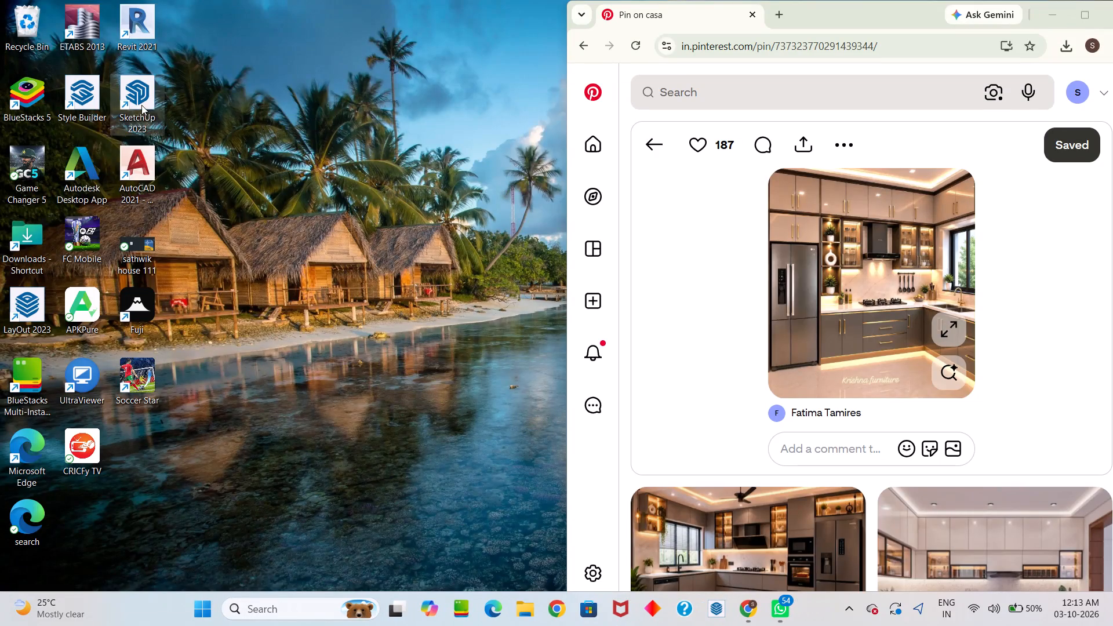
double_click(133, 98)
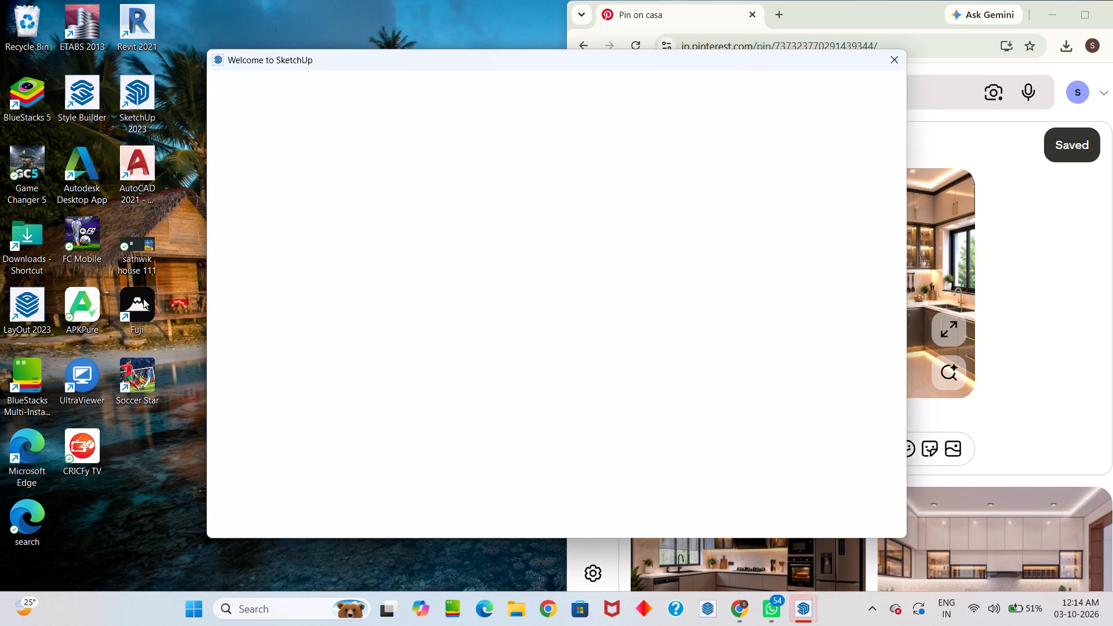
click(137, 303)
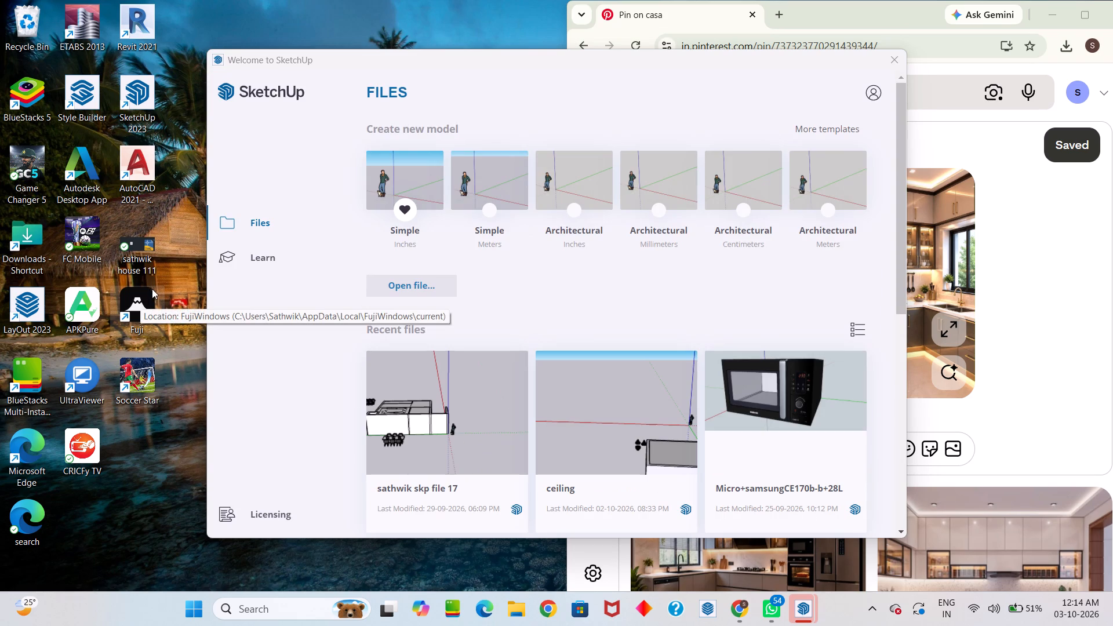
click(393, 178)
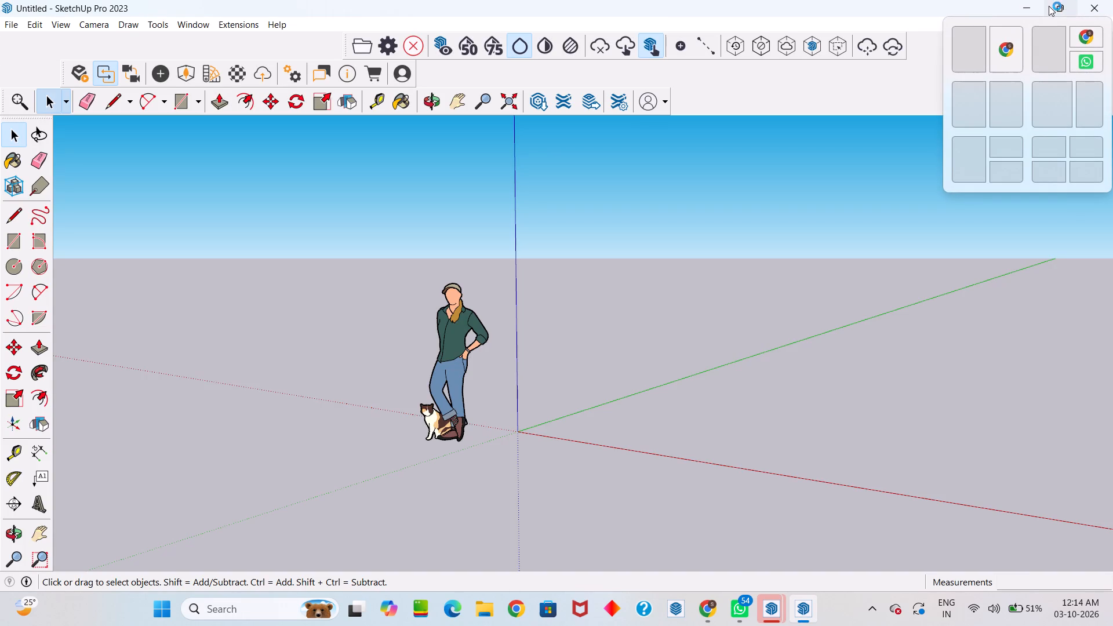
Restore the maximised model window to a smaller size and dismiss Enscape's How To Get Started window.
click(1062, 5)
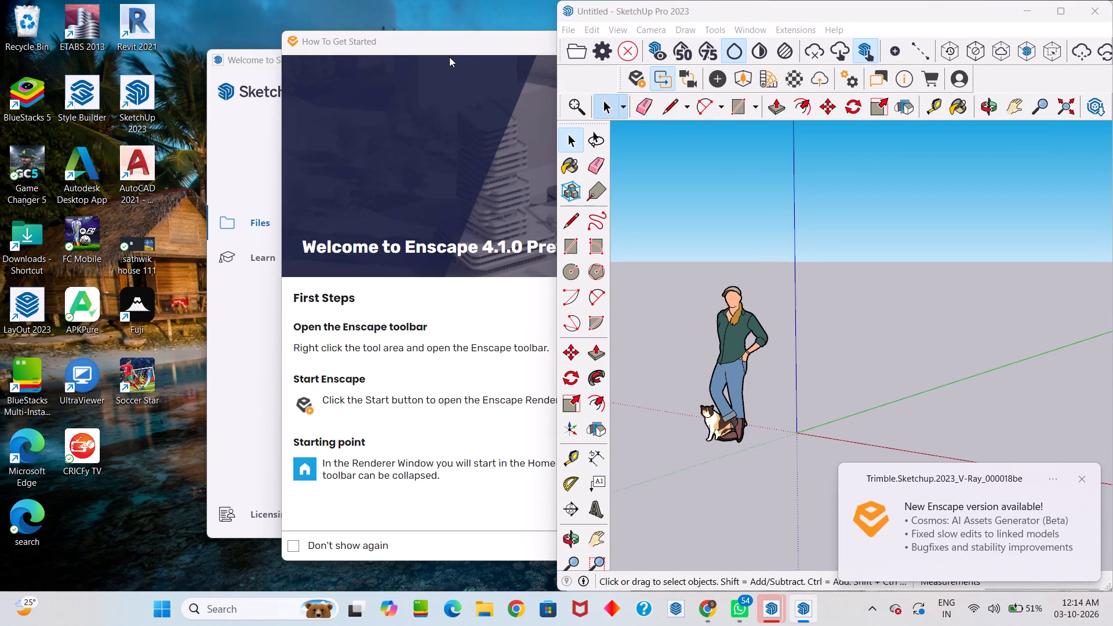
drag(364, 44, 0, 53)
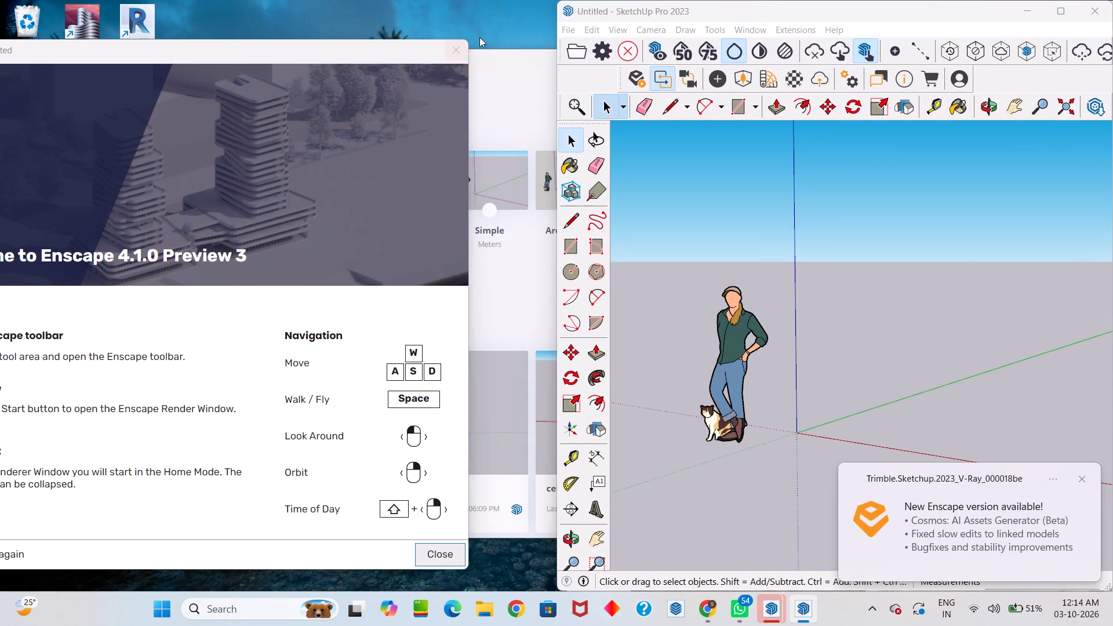
click(444, 49)
Move the front Welcome to SketchUp window clear of the desktop's edge and close it.
drag(469, 54, 141, 48)
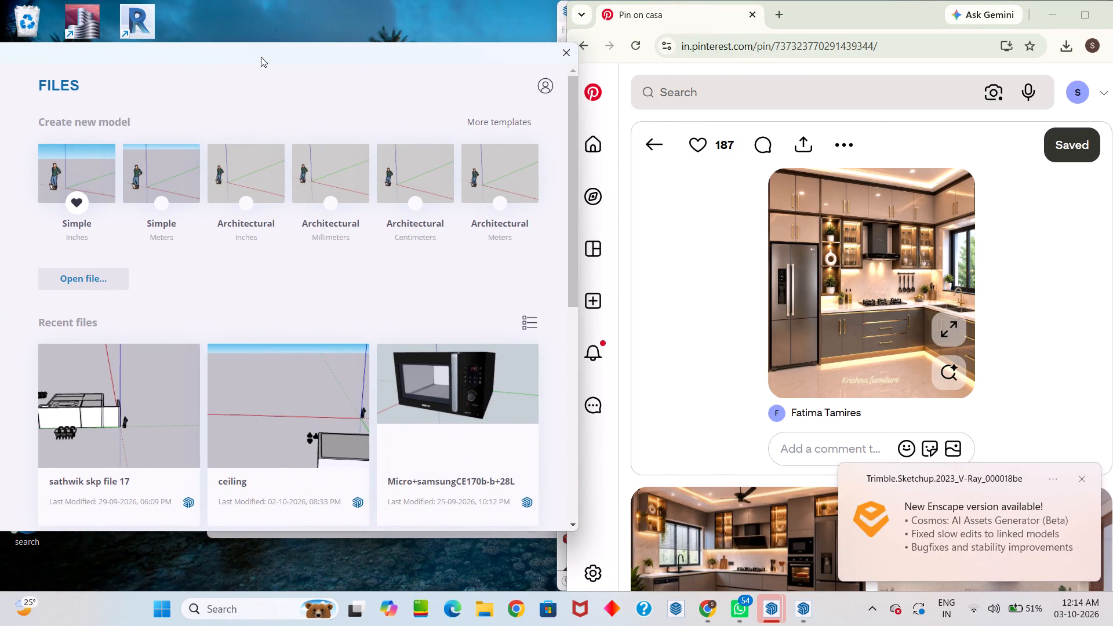
drag(420, 66, 454, 16)
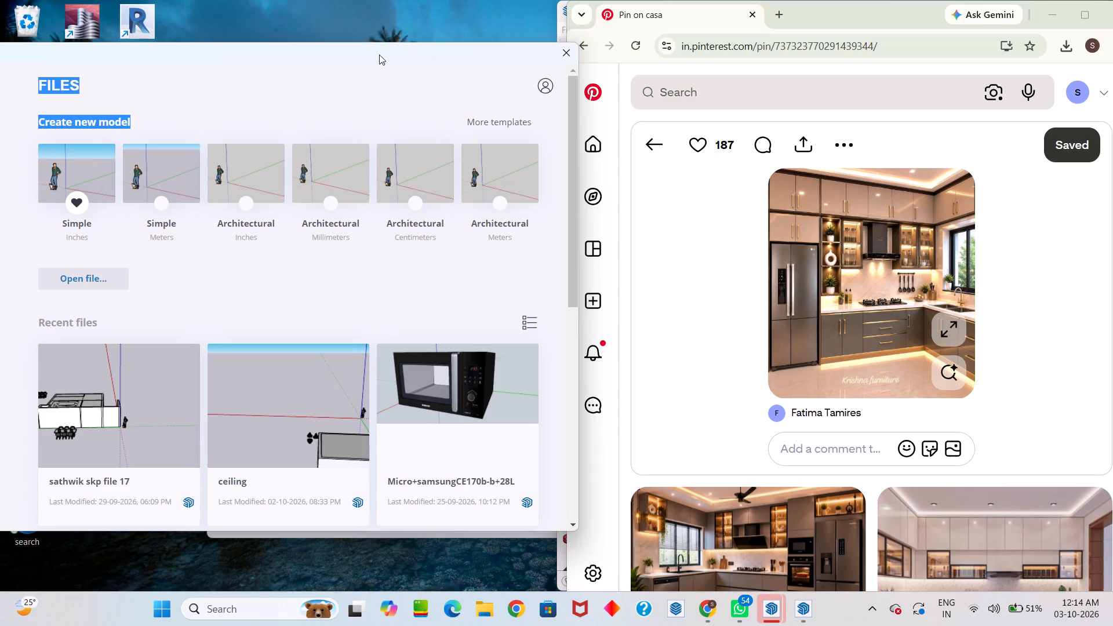
drag(381, 56, 814, 79)
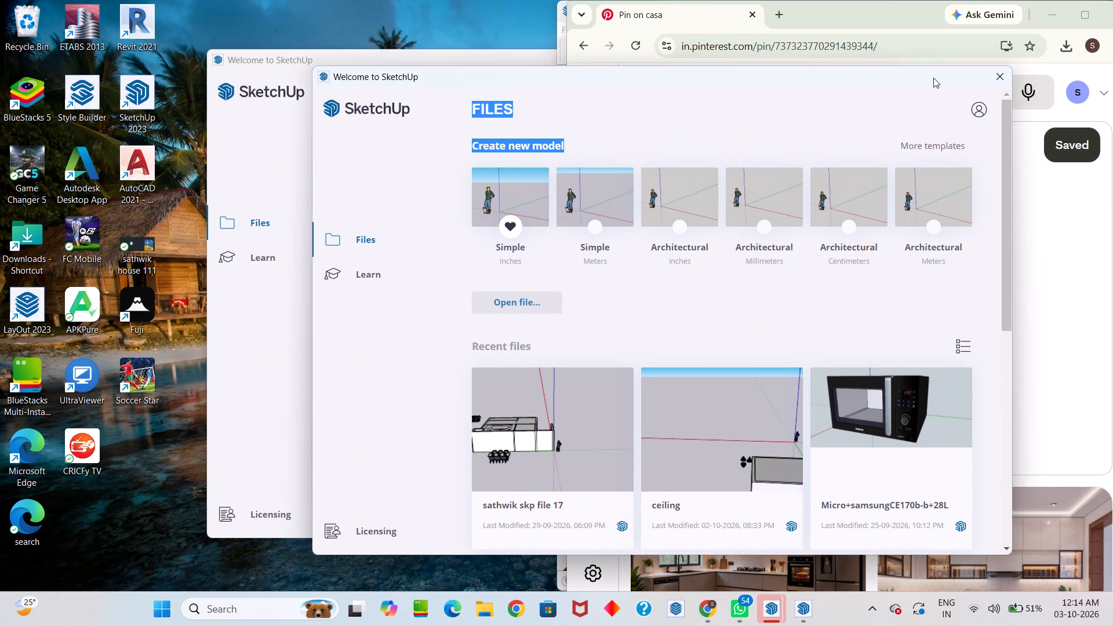
click(999, 75)
Move the remaining Welcome to SketchUp window over the browser so the desktop shortcuts are uncovered.
drag(478, 68, 583, 87)
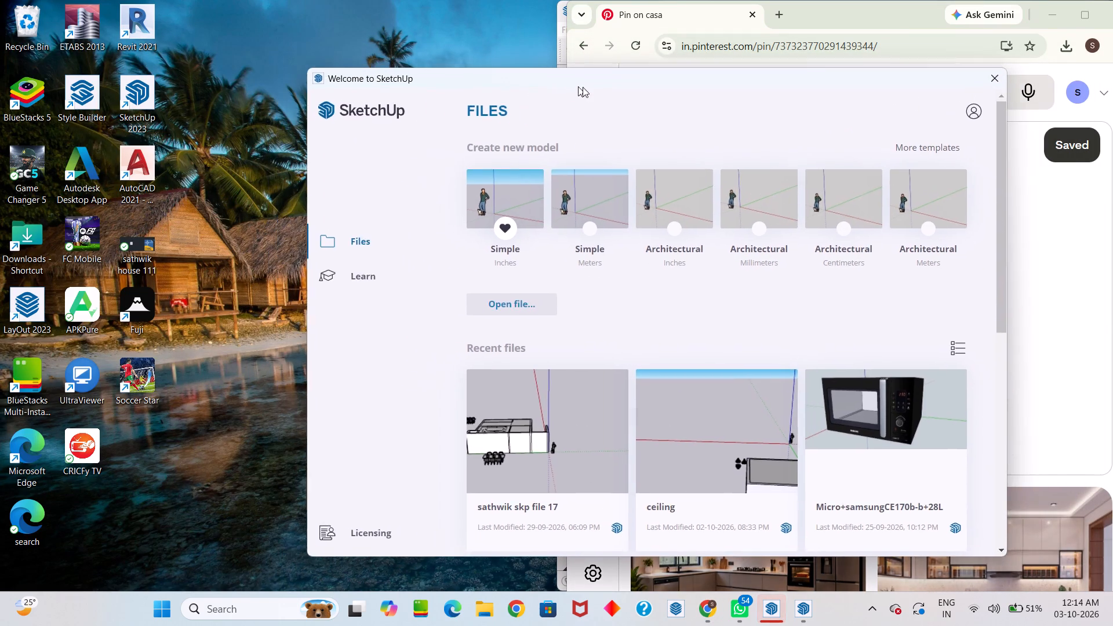
drag(583, 87, 834, 129)
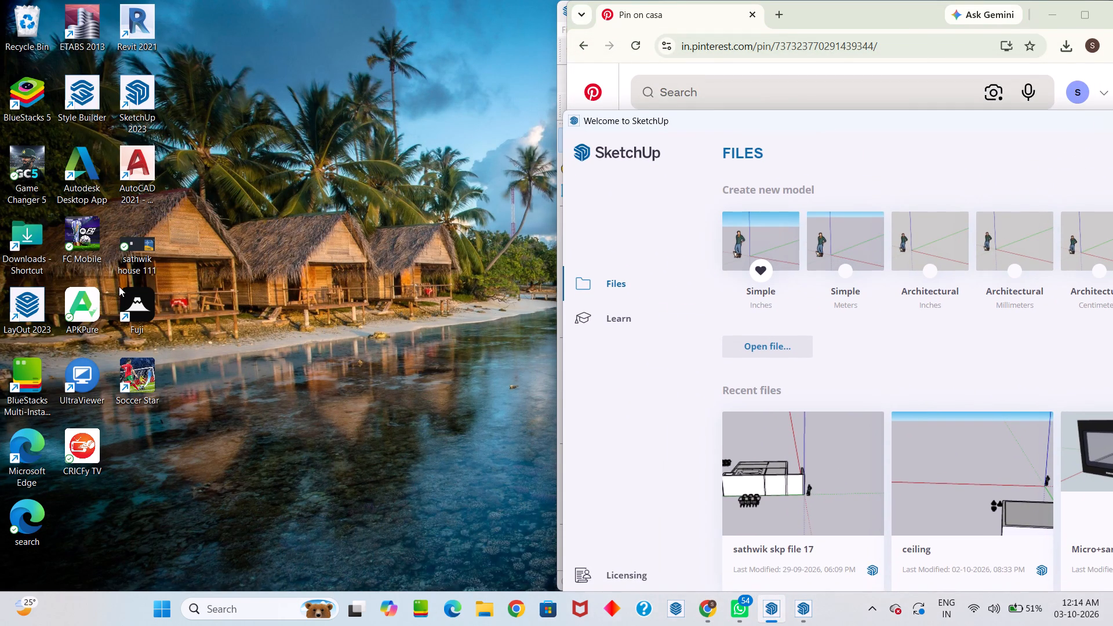
Select the Fuji shortcut on the desktop.
click(126, 303)
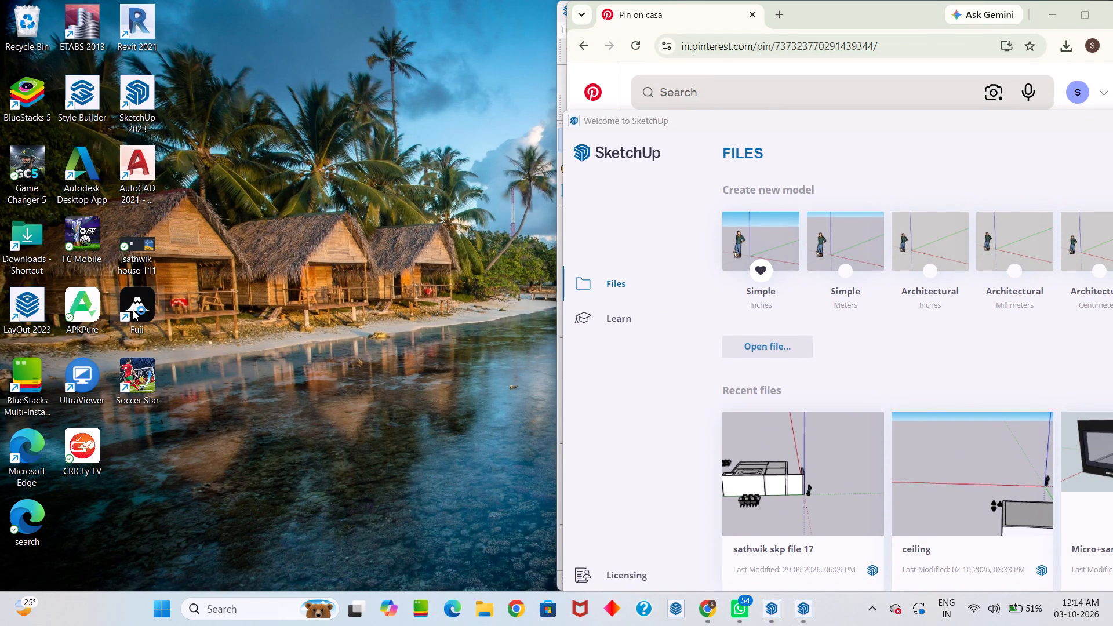
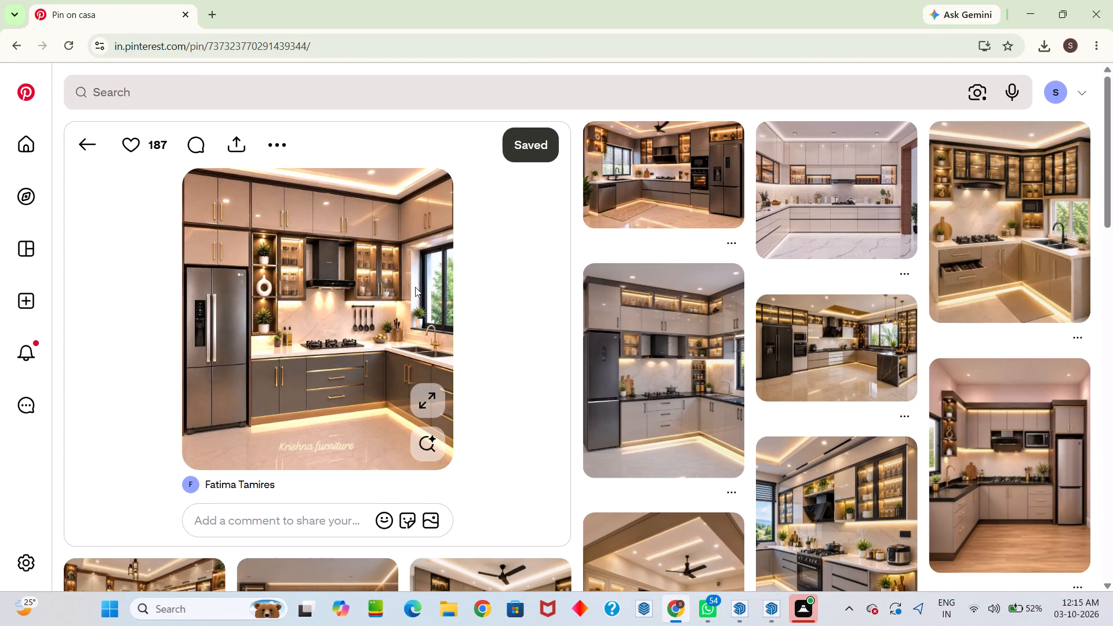
Open the kitchen reference image of the Pinterest pin in its enlarged view.
scroll(408, 381, up, 1)
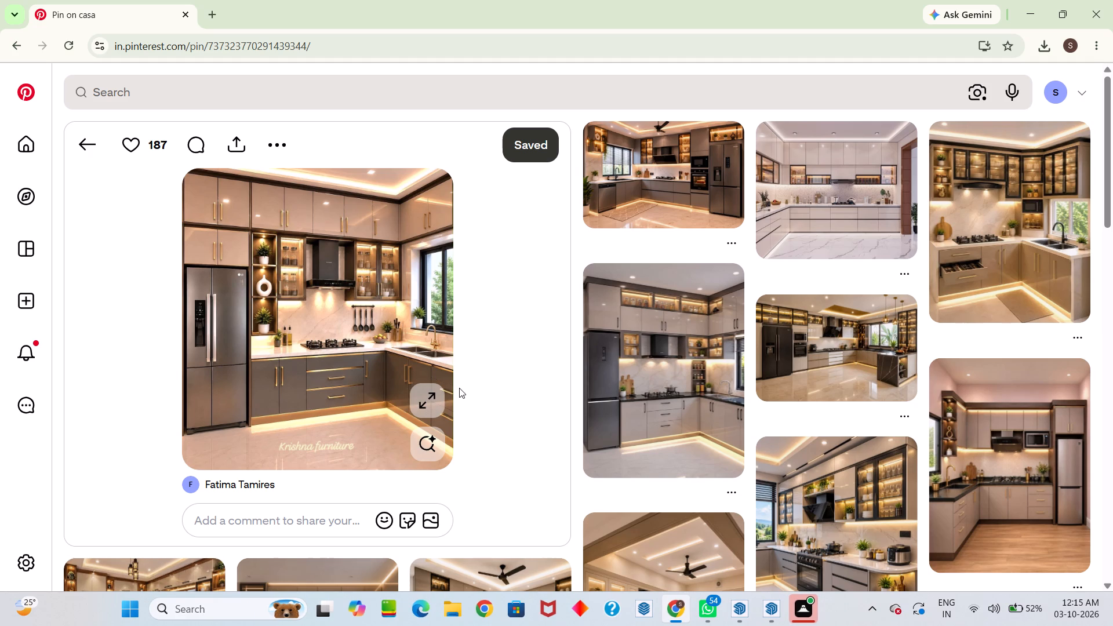
click(438, 396)
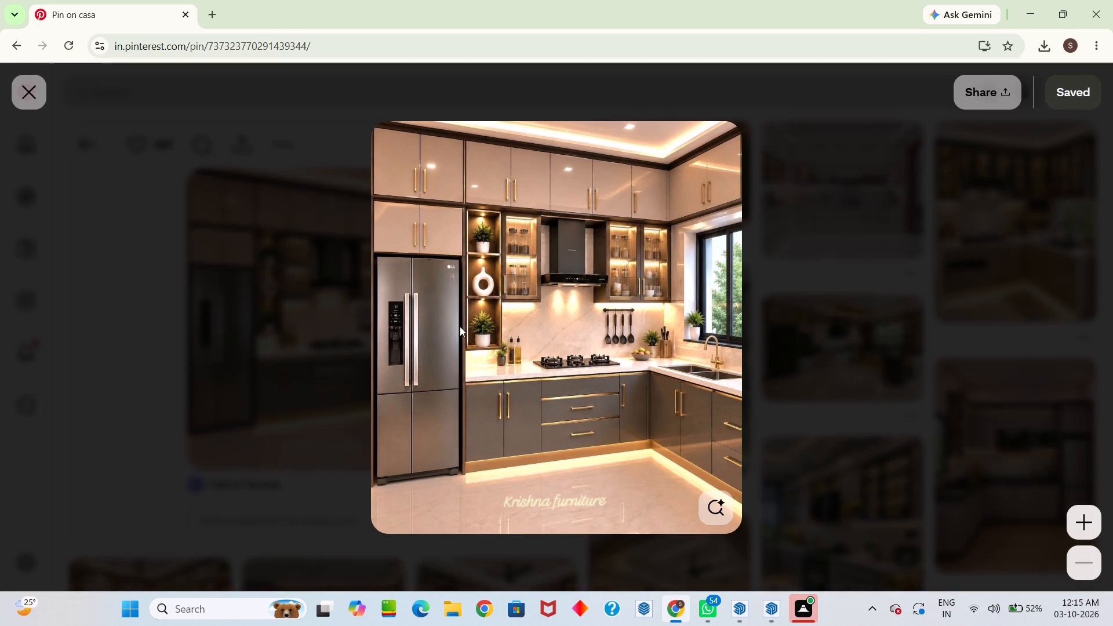
scroll(537, 300, up, 5)
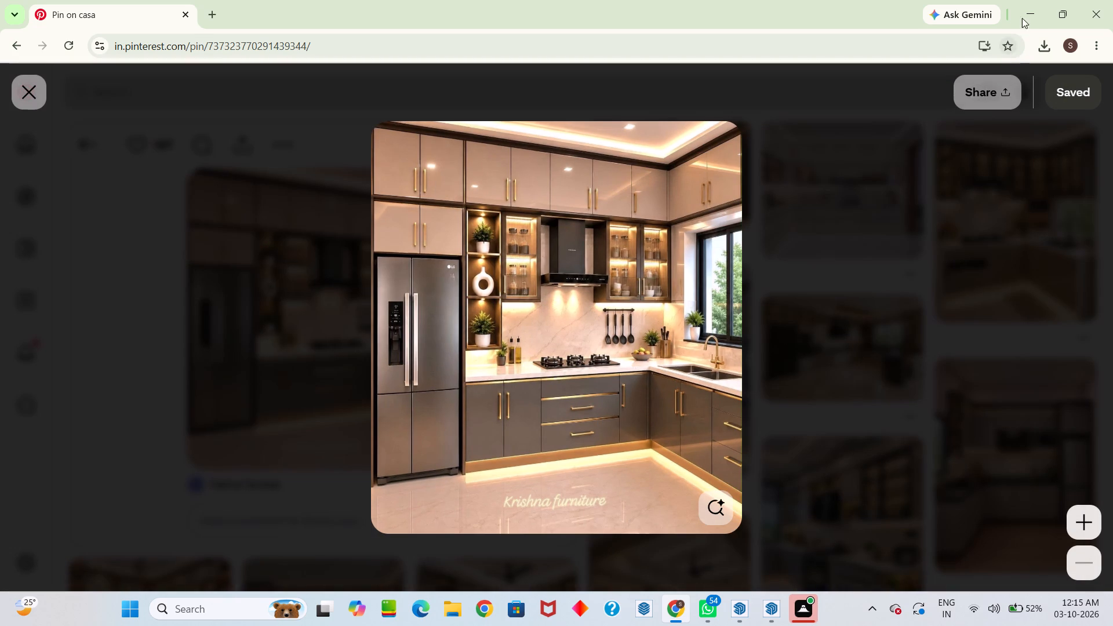
Arrange the browser with the enlarged kitchen reference and the SketchUp model side by side, each filling half the desktop.
click(1061, 15)
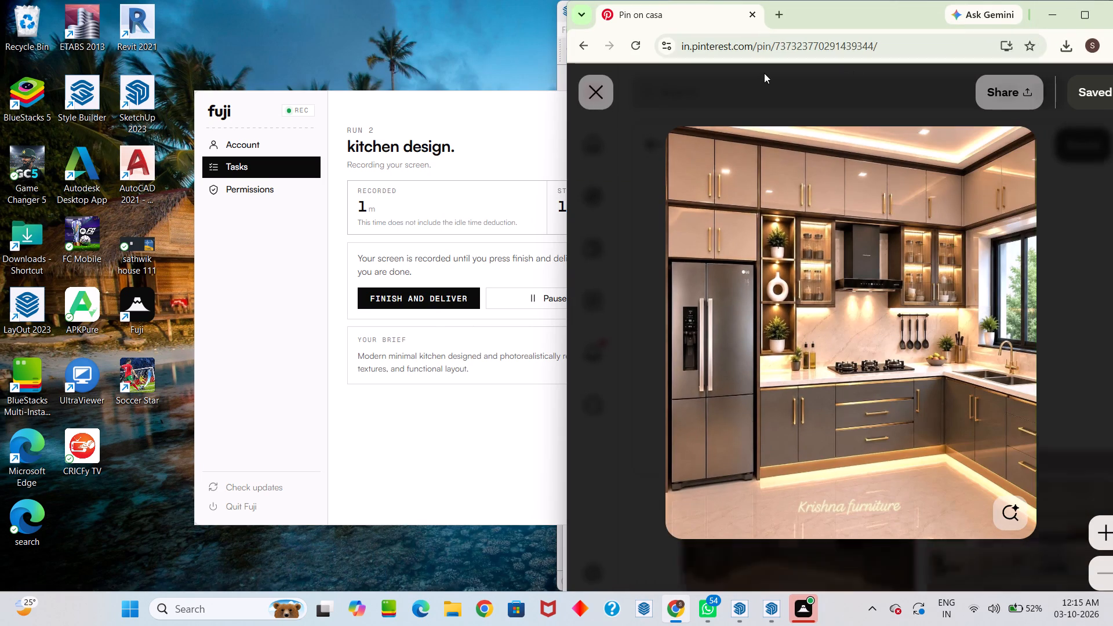
drag(384, 128, 231, 135)
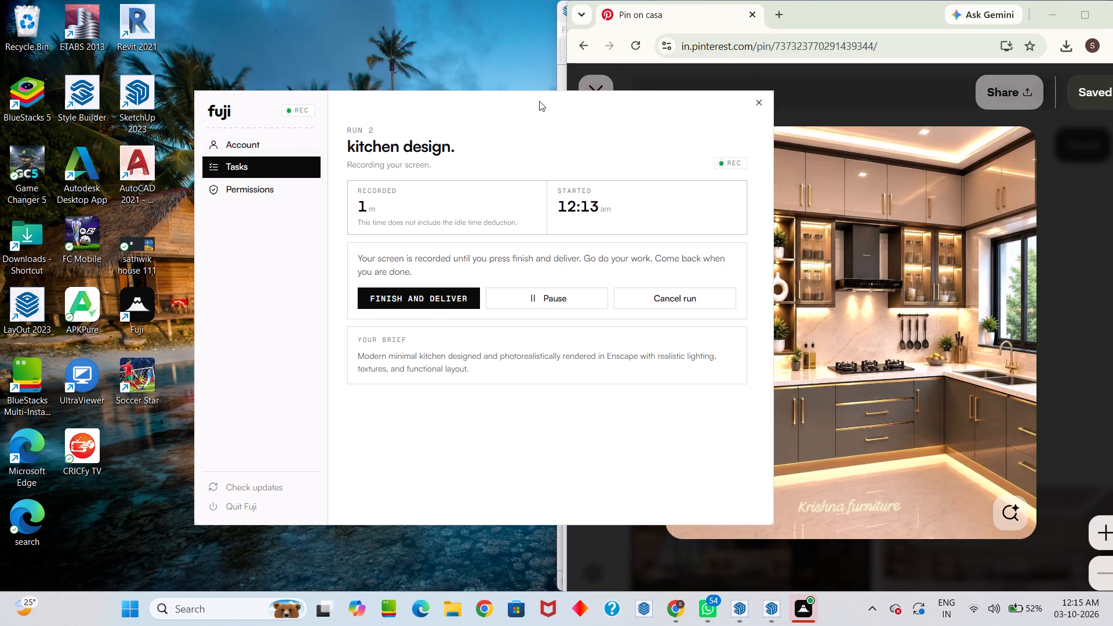
drag(712, 115, 608, 135)
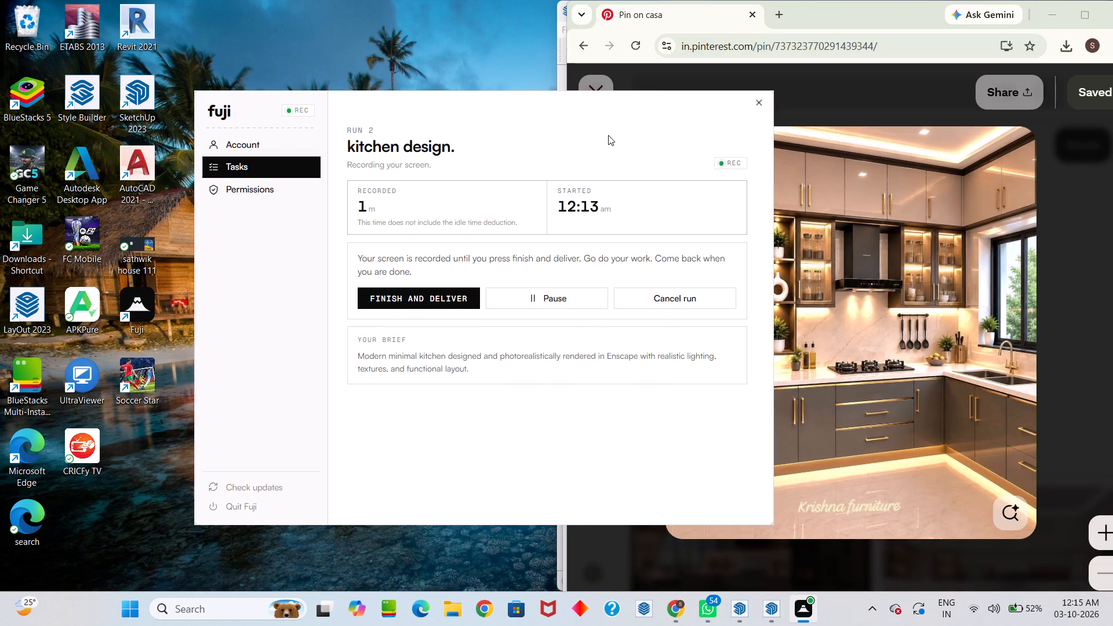
drag(608, 135, 603, 135)
click(1012, 45)
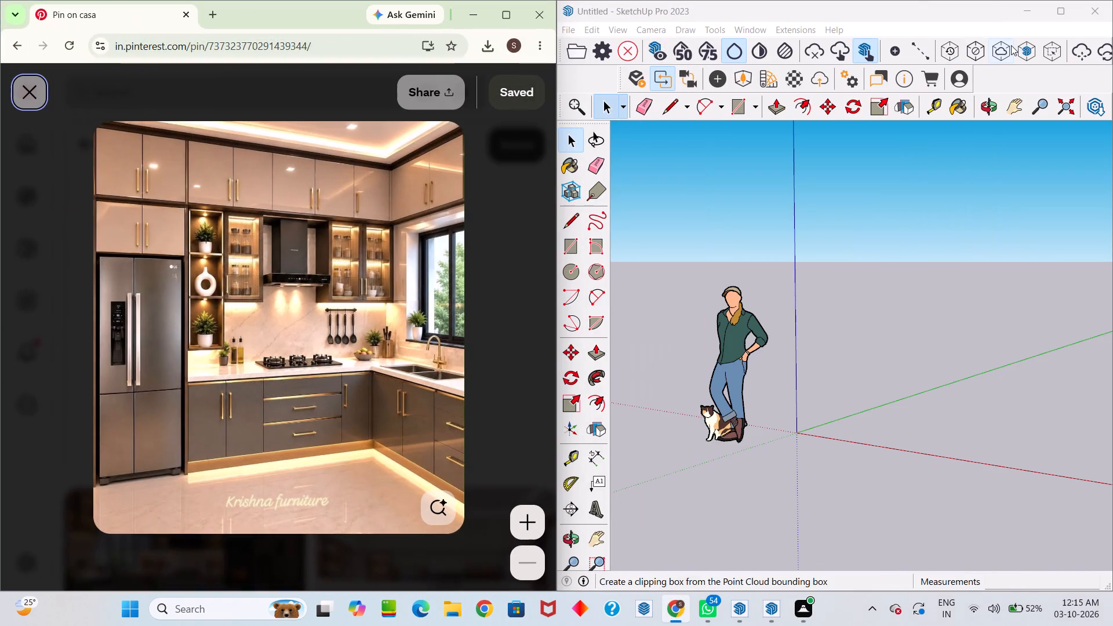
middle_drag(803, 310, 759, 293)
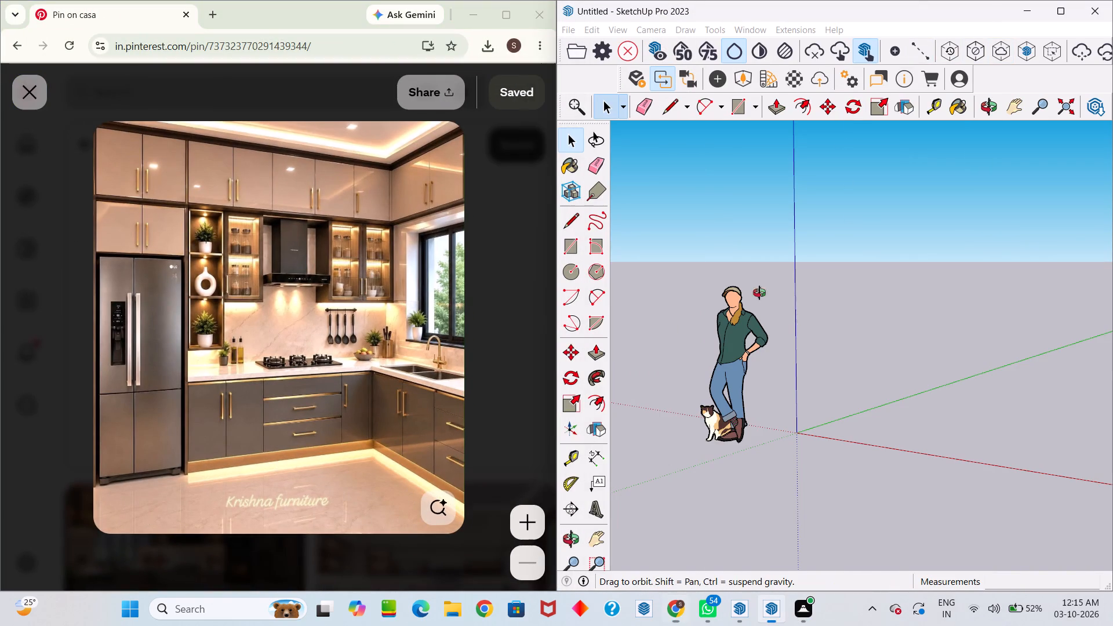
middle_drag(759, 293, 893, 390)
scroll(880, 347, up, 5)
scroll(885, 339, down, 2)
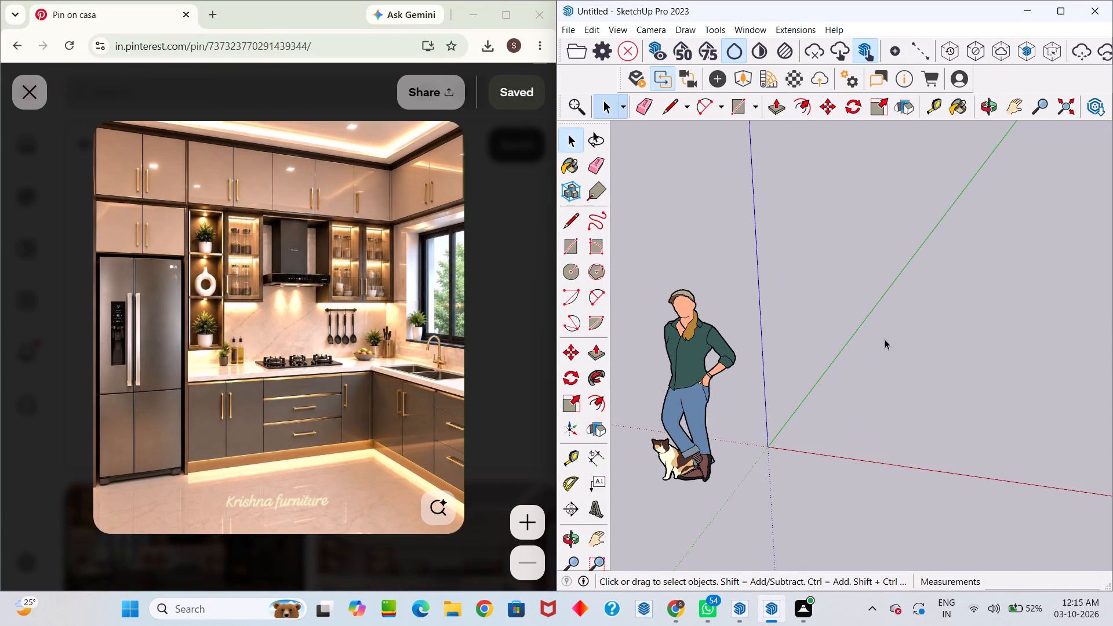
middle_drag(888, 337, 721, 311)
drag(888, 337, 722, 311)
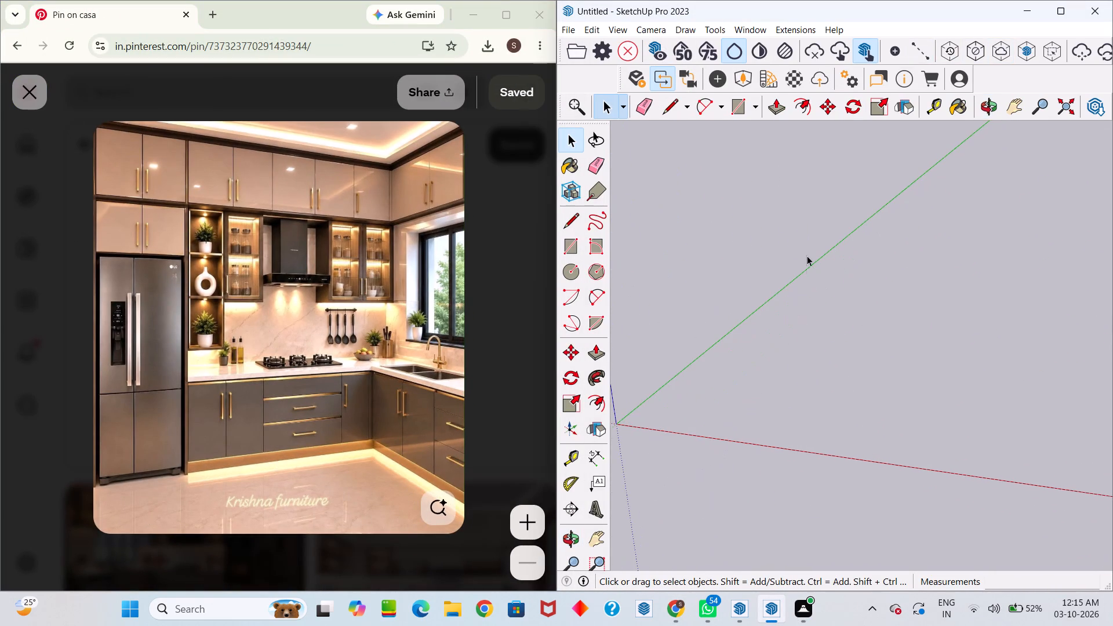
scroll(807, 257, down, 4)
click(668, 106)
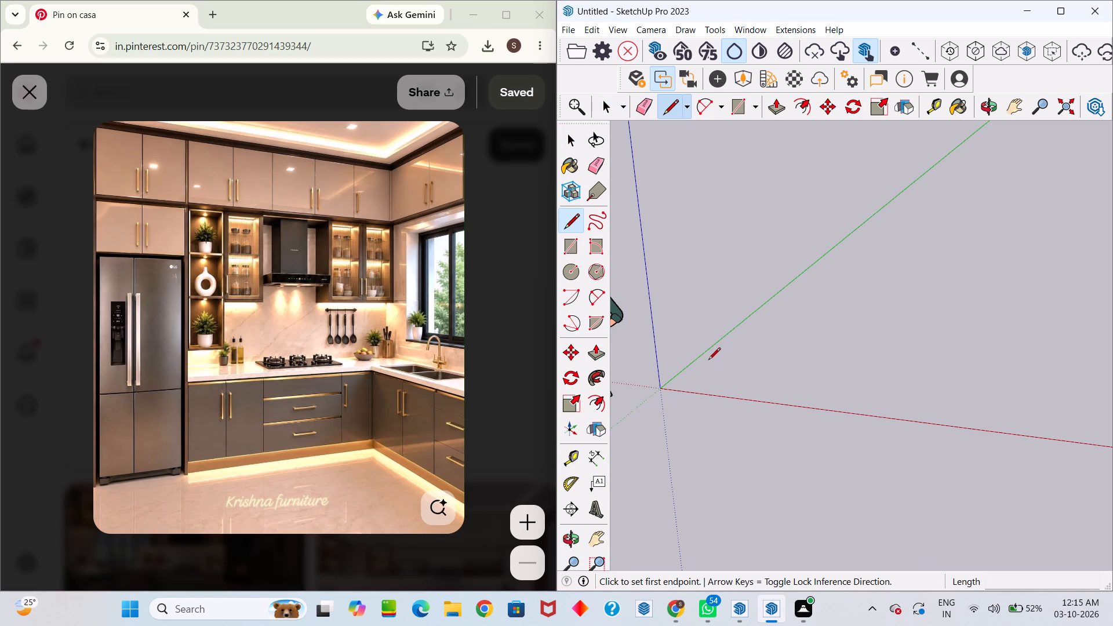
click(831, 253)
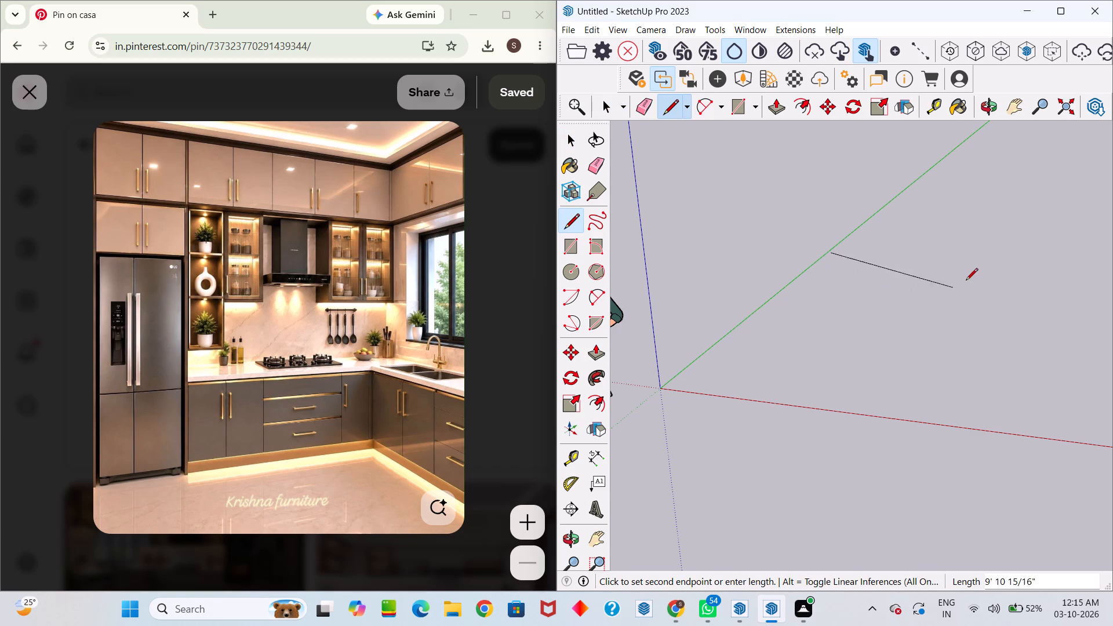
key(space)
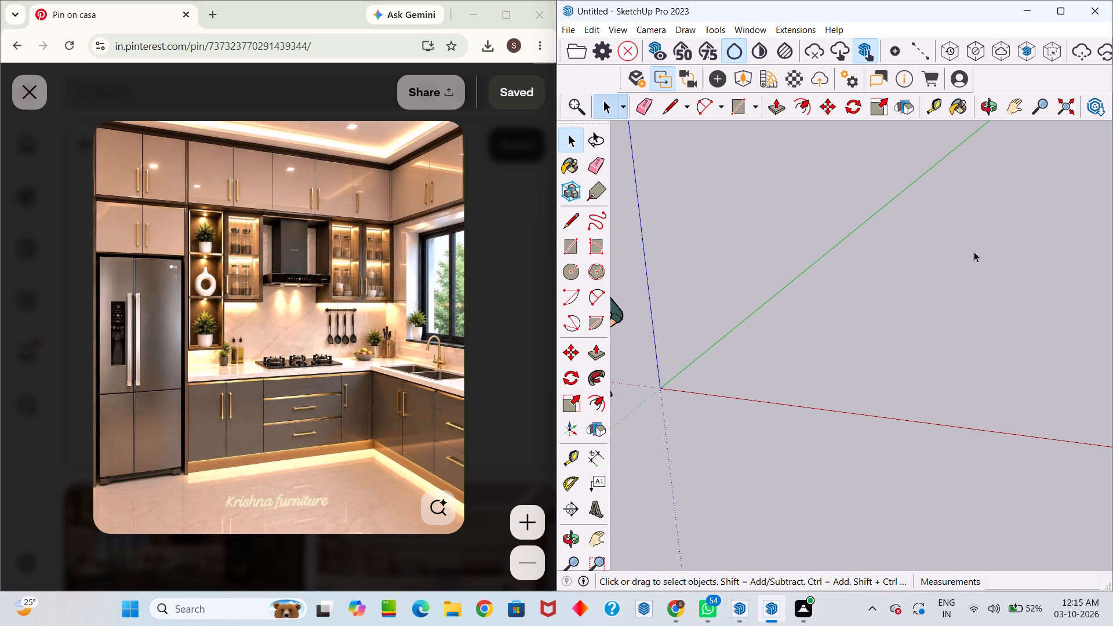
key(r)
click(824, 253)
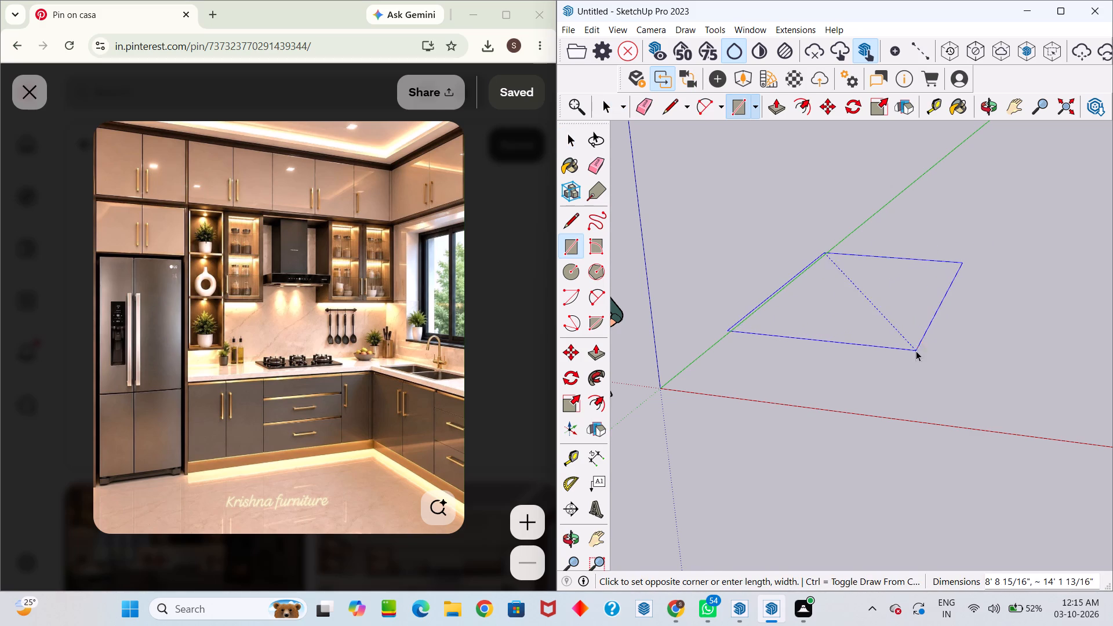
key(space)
Draw a 20' by 20' rectangle on the ground plane, starting from a point on the green axis.
key(r)
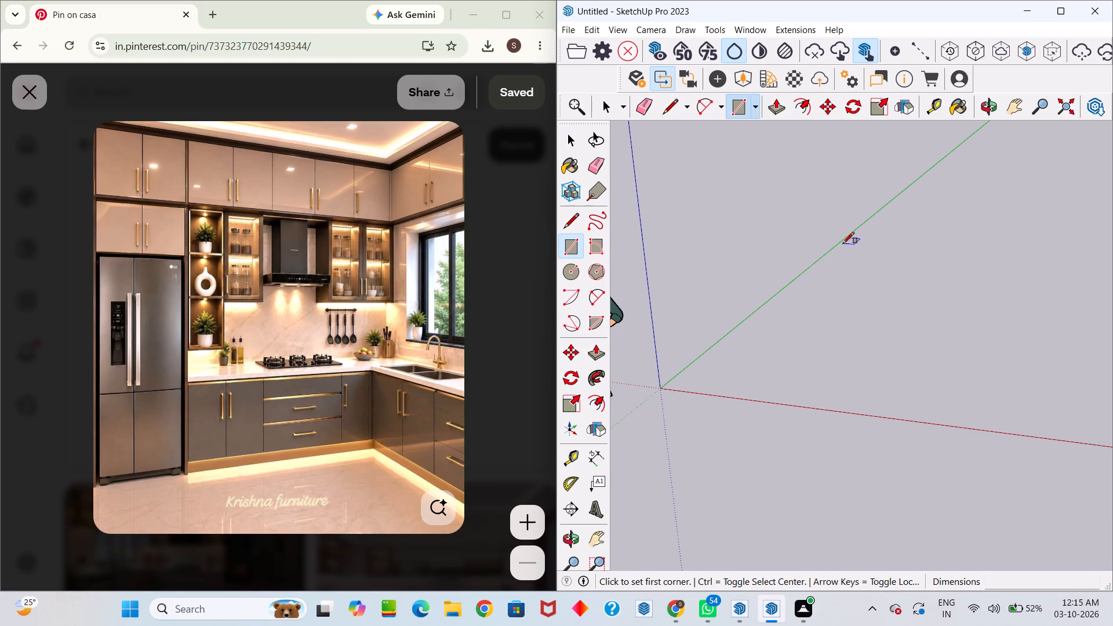
click(839, 243)
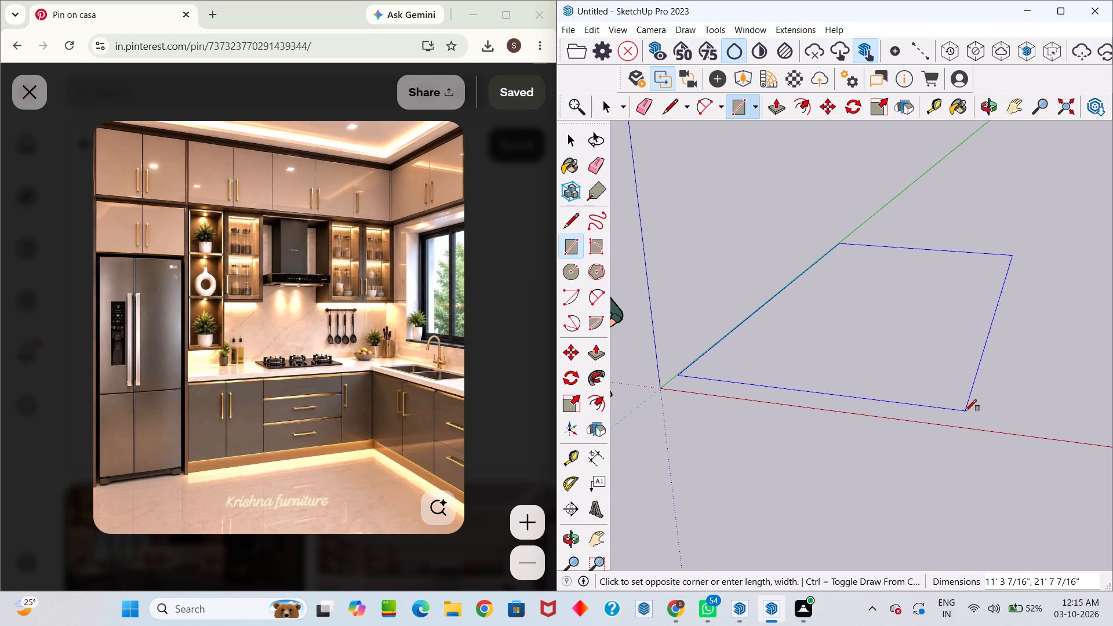
text(20)
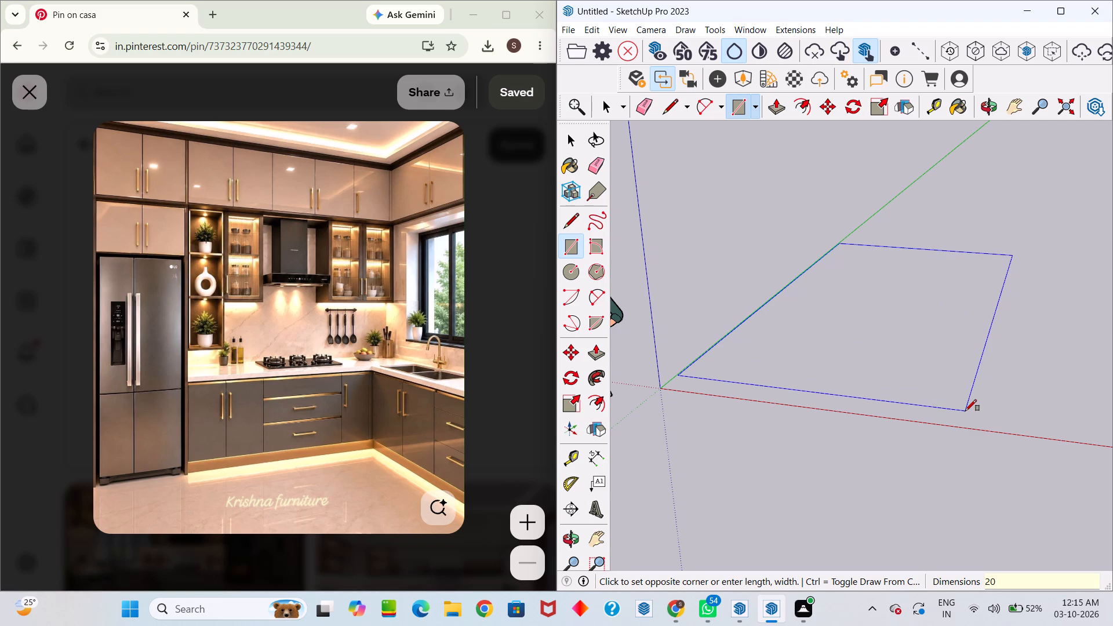
key(apostrophe)
key(comma)
text(20)
key(apostrophe)
key(Return)
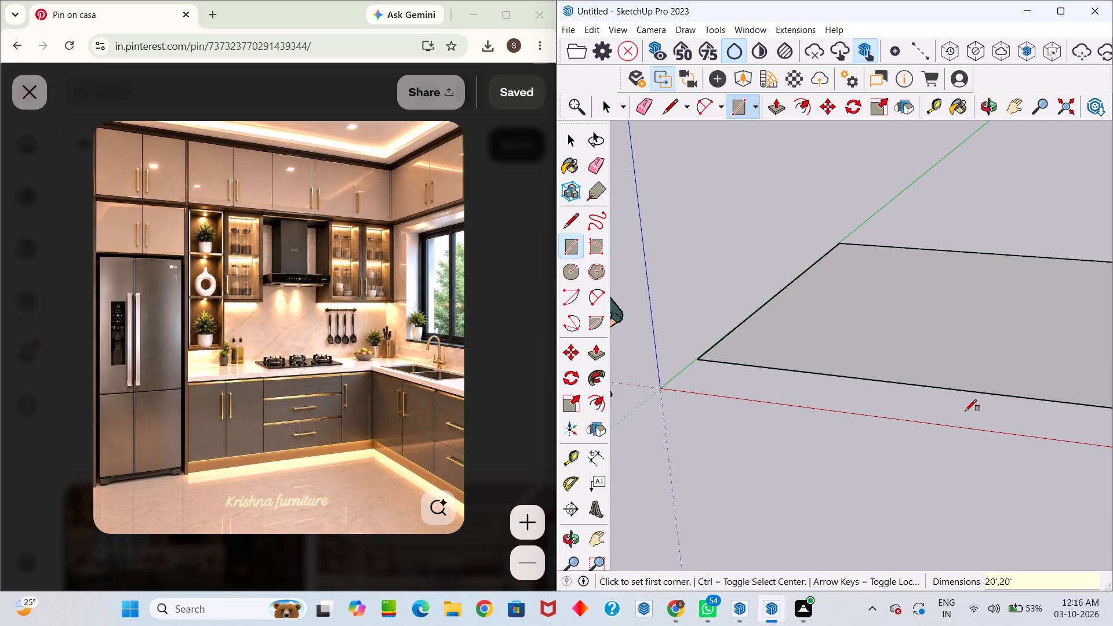
scroll(965, 411, down, 5)
middle_drag(983, 388, 996, 521)
scroll(1006, 456, down, 5)
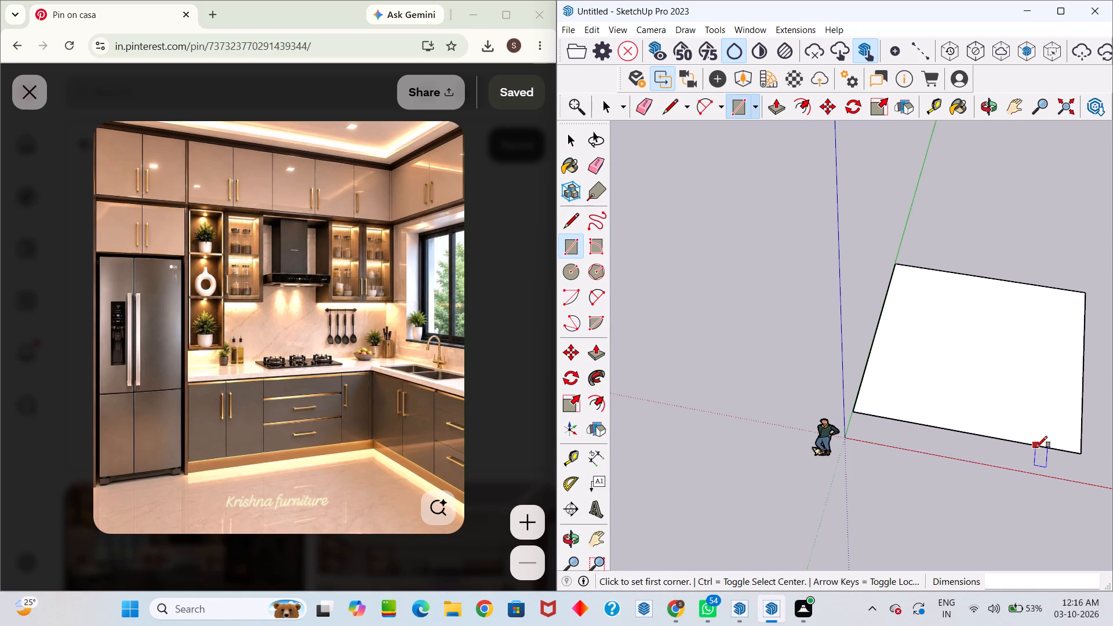
key(space)
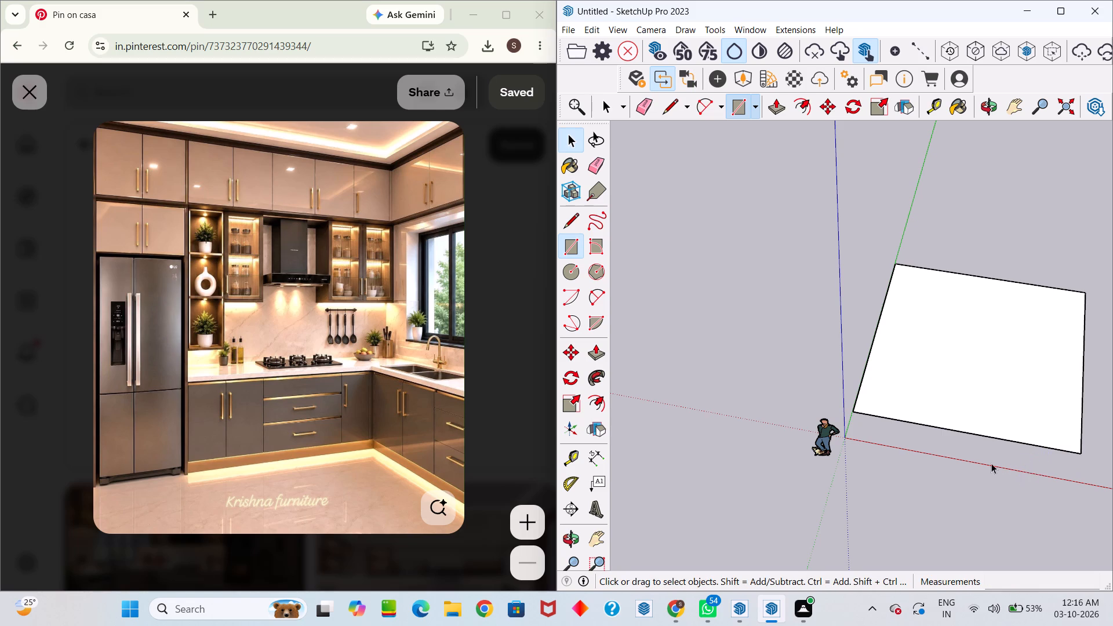
Offset the square floor face's outline inward by about 1' 8", dismissing the chat notifications that cover the model.
click(965, 362)
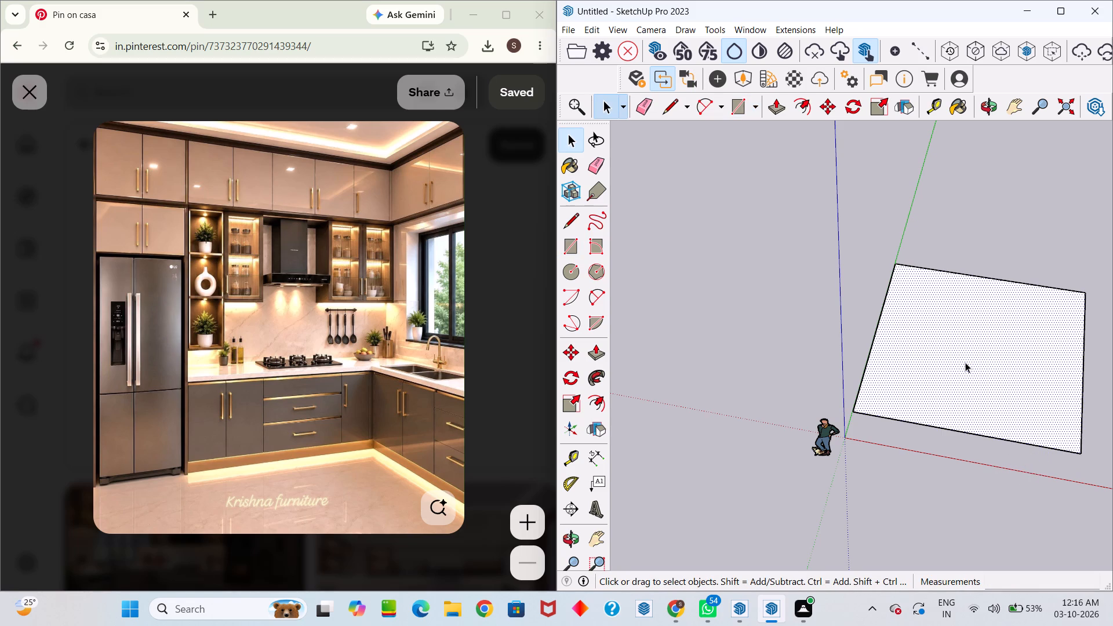
key(f)
click(965, 362)
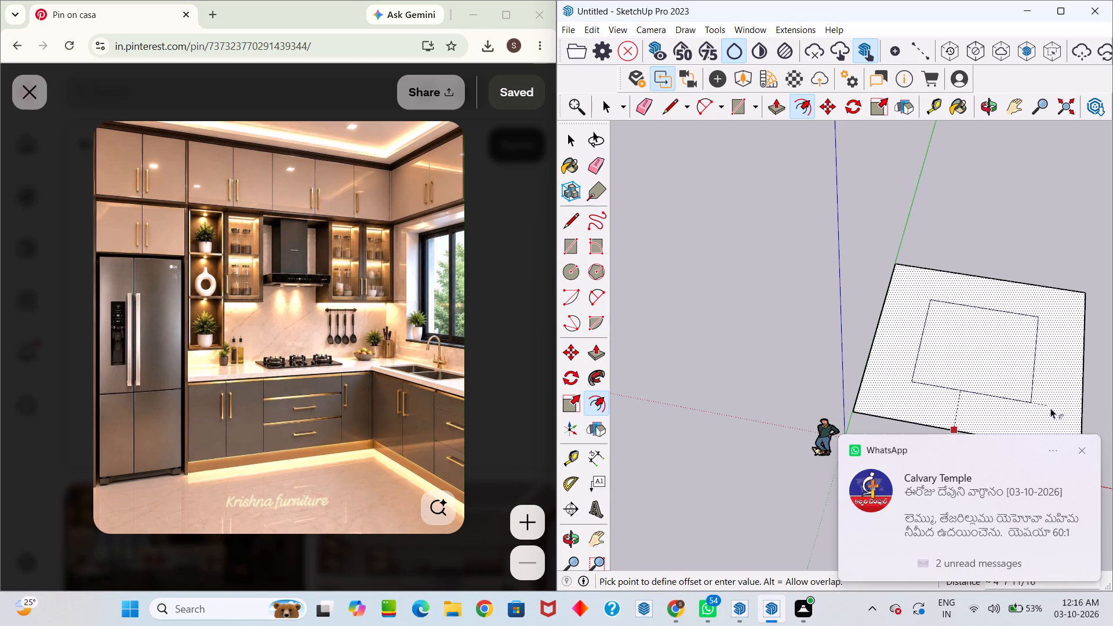
click(1083, 447)
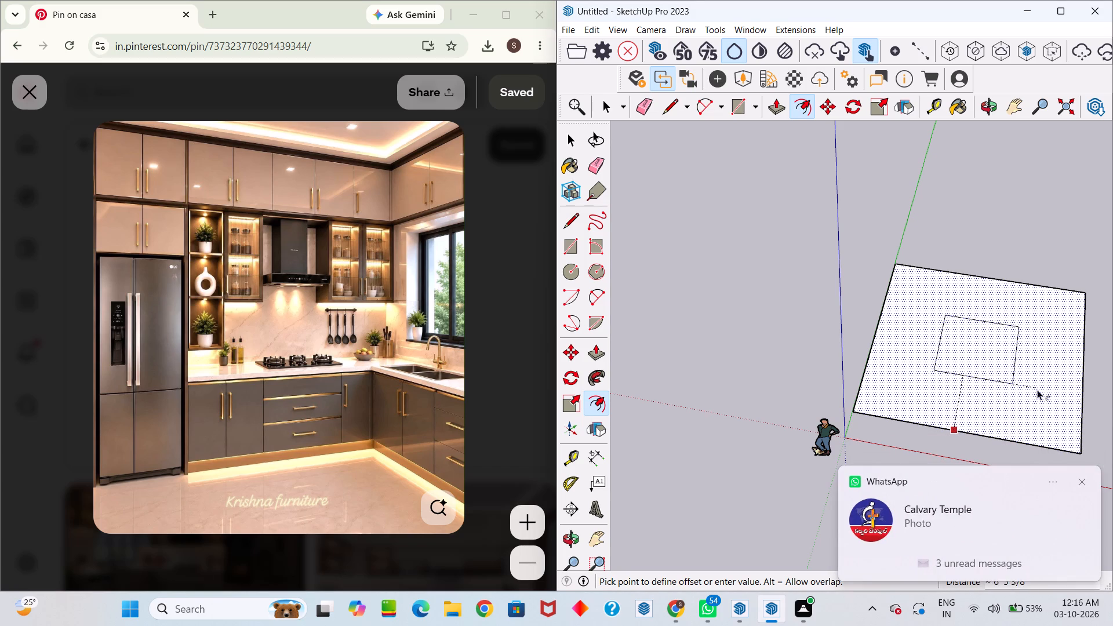
click(1081, 480)
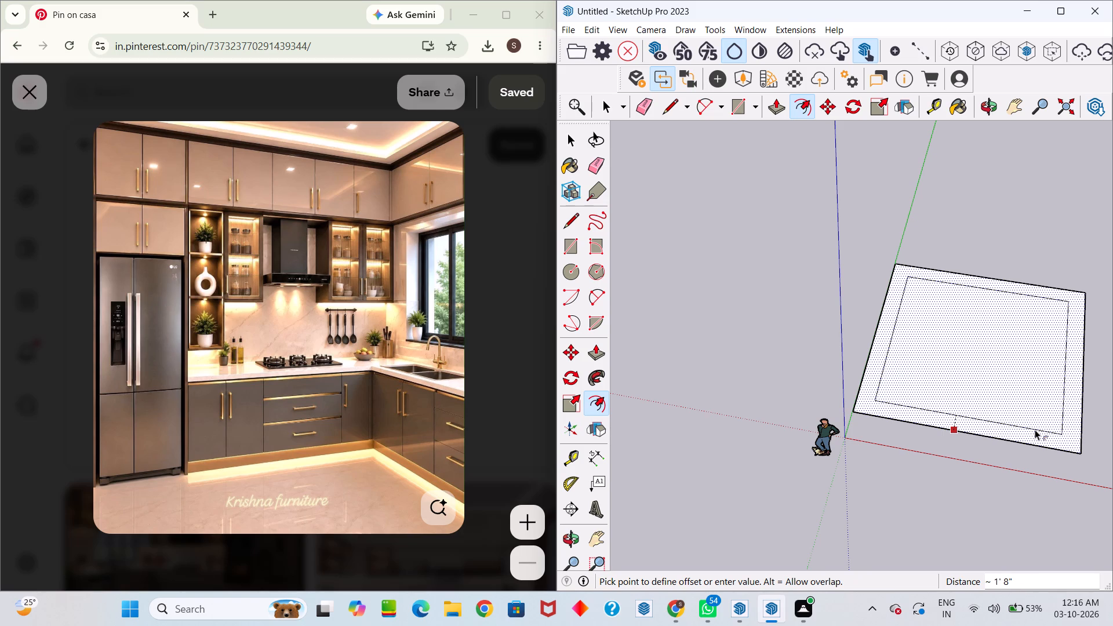
click(1035, 430)
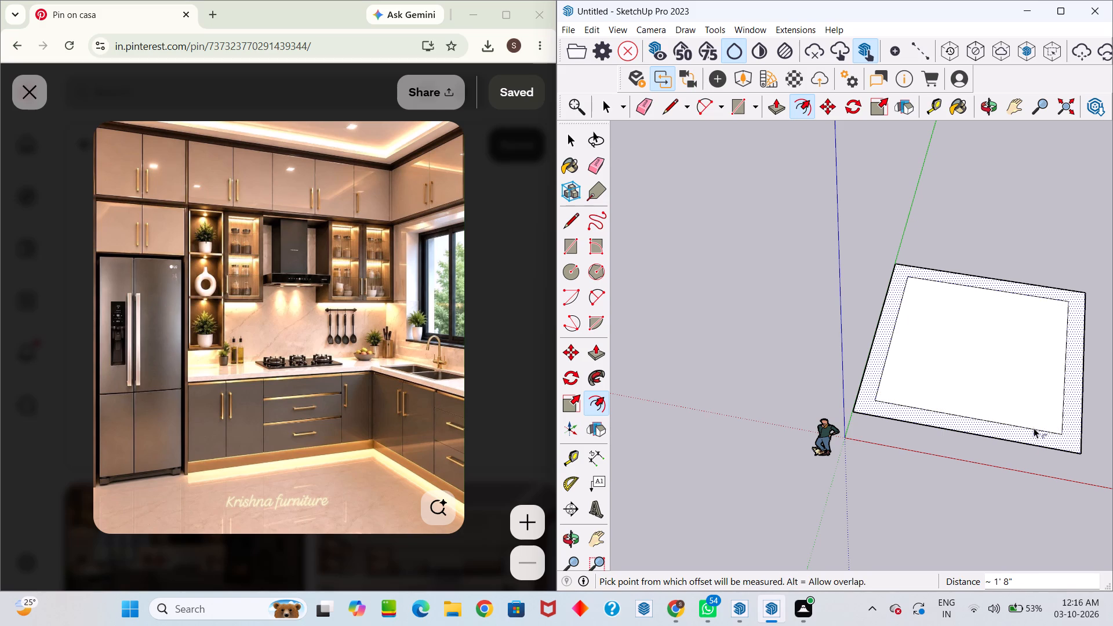
scroll(1010, 347, up, 4)
middle_drag(1008, 333, 1070, 435)
scroll(1050, 386, down, 5)
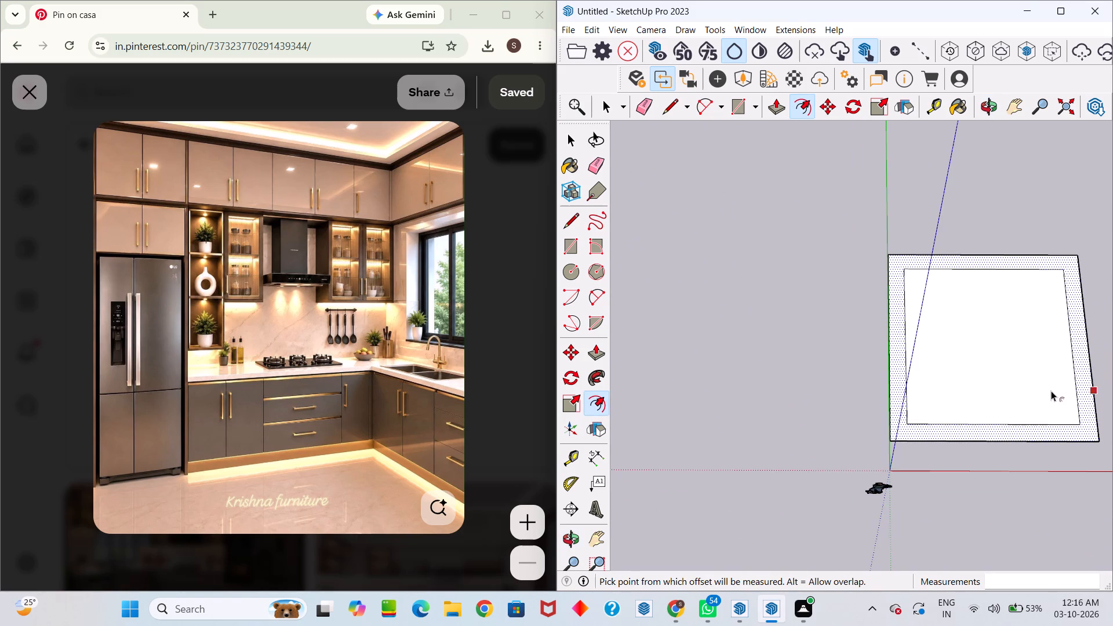
scroll(1078, 380, up, 9)
middle_drag(1065, 364, 831, 340)
scroll(916, 354, up, 1)
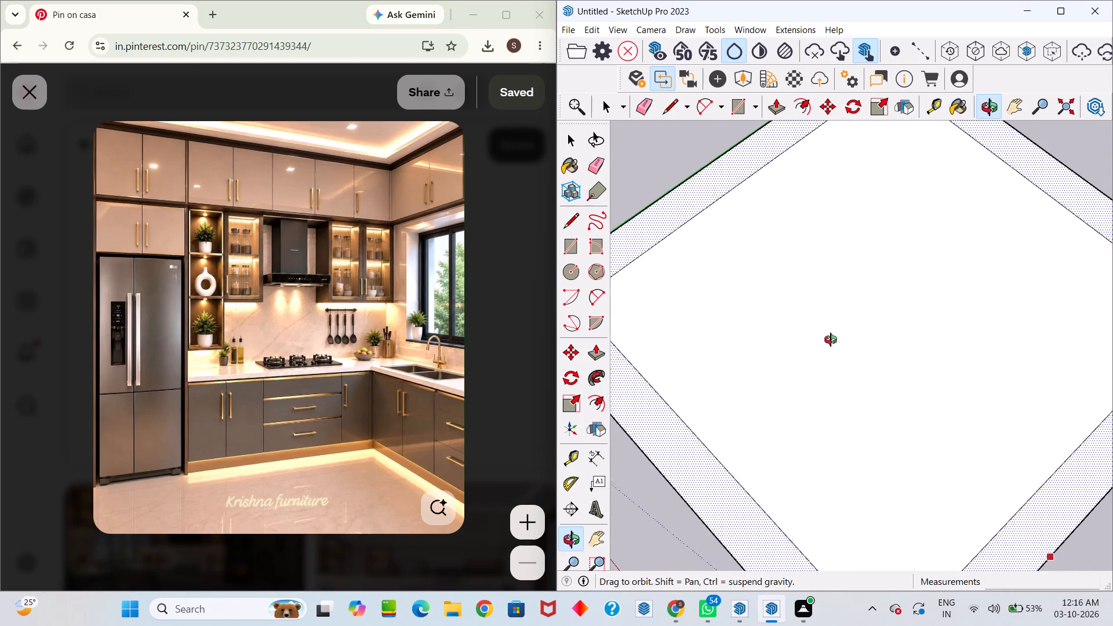
middle_drag(831, 340, 831, 339)
scroll(852, 372, down, 4)
key(space)
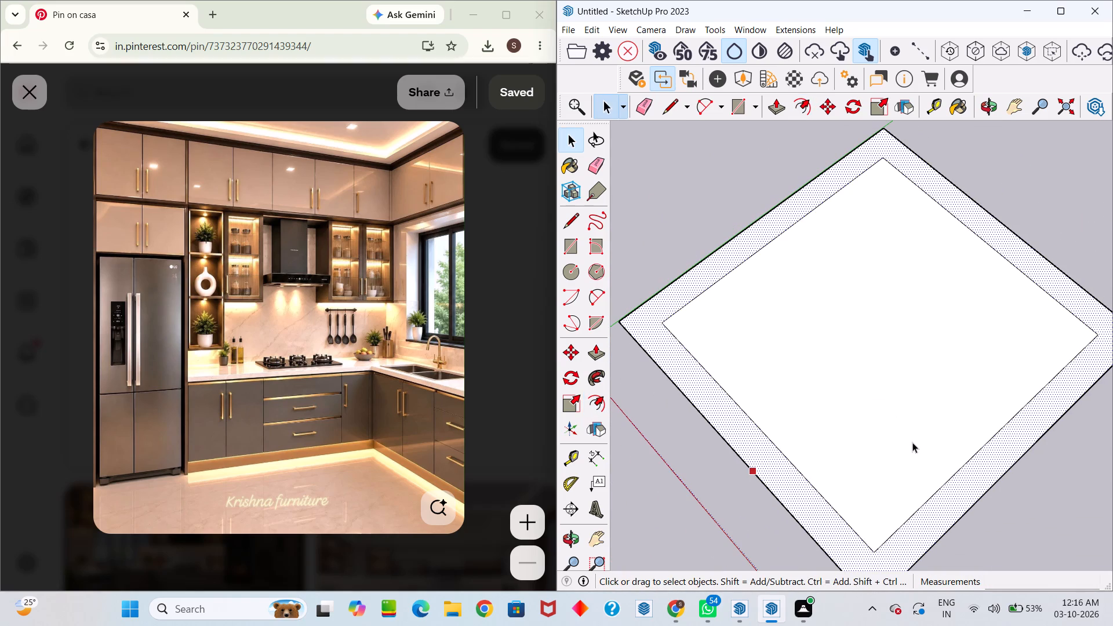
Check the length of one edge of the inner square outline with a Dimension preview, without placing it.
key(space)
key(m)
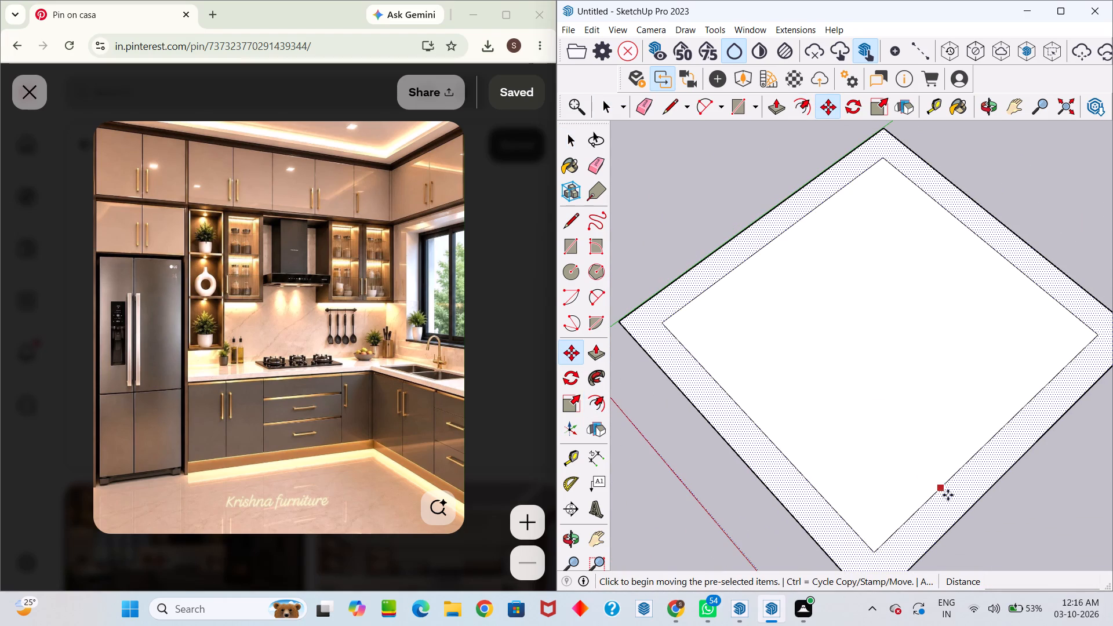
click(599, 453)
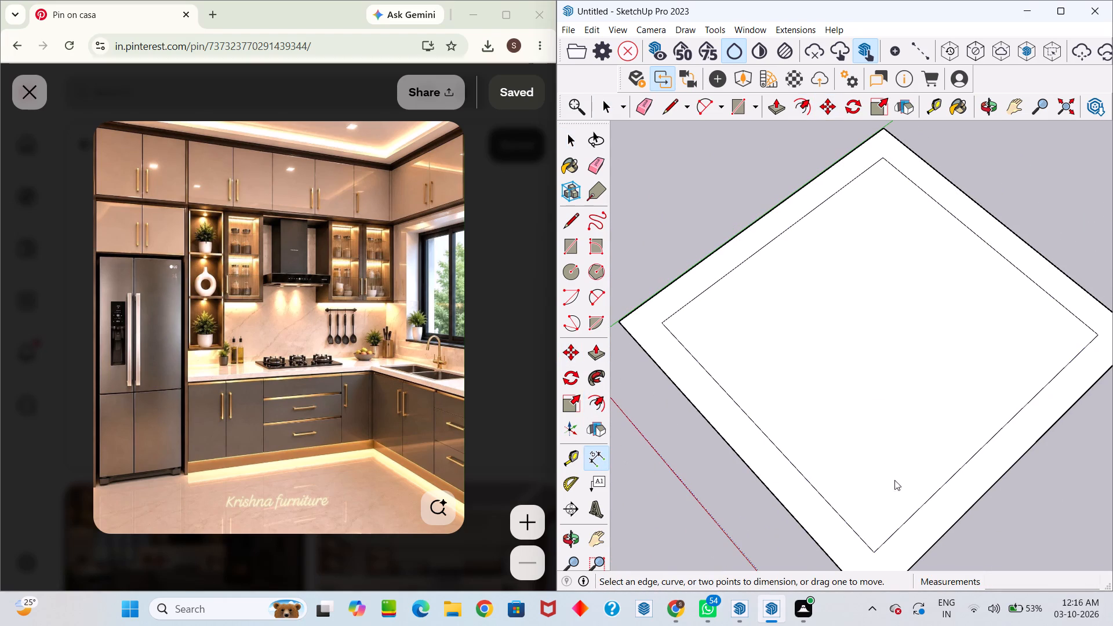
click(939, 489)
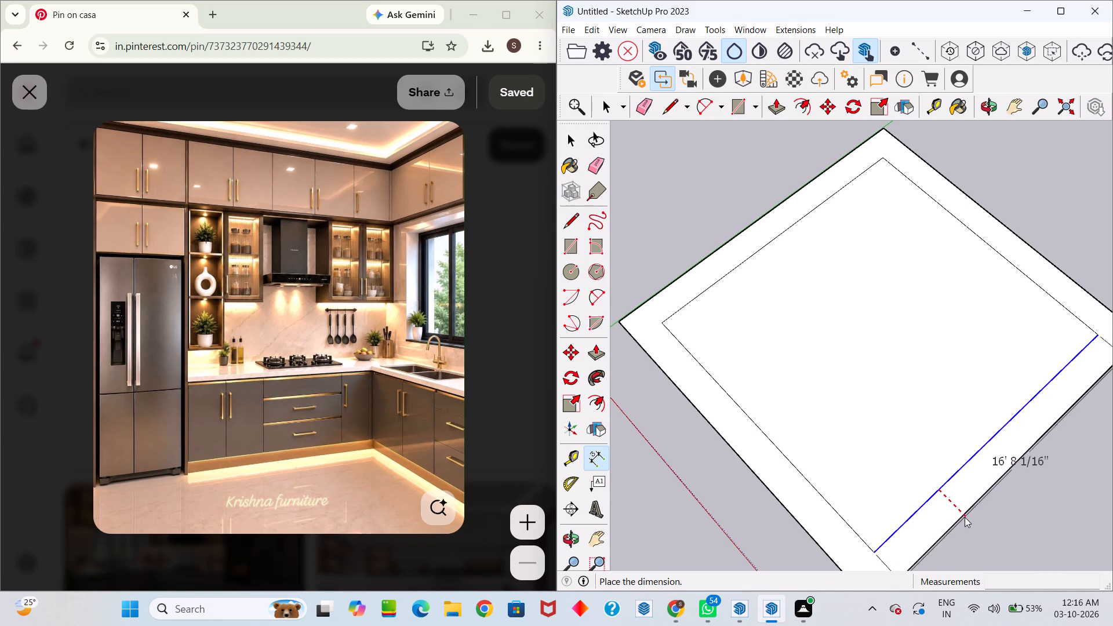
scroll(965, 517, up, 10)
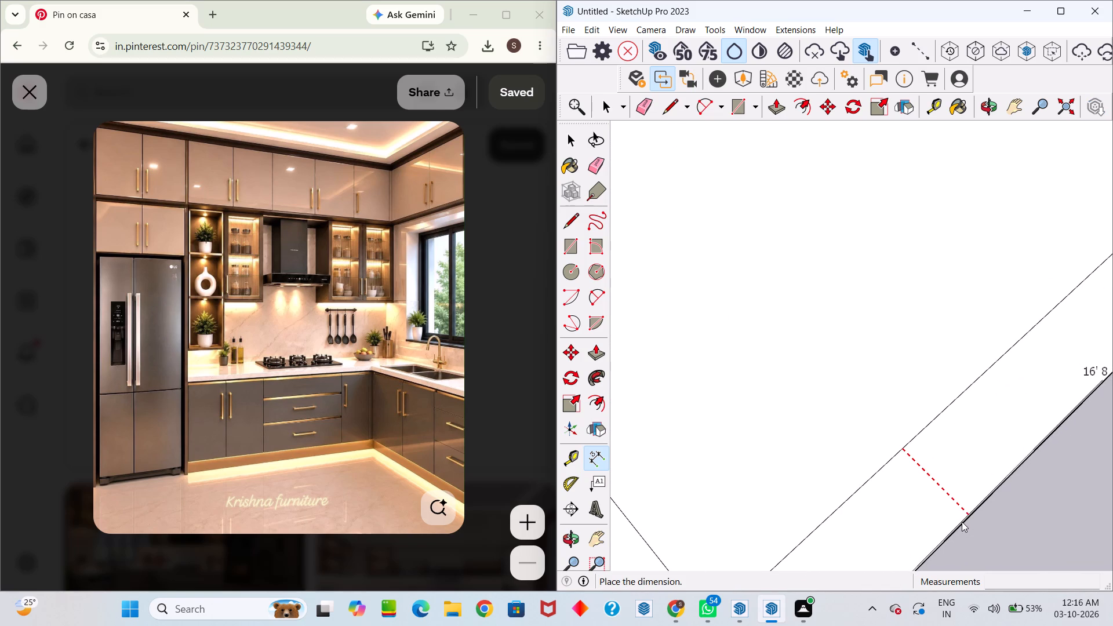
key(space)
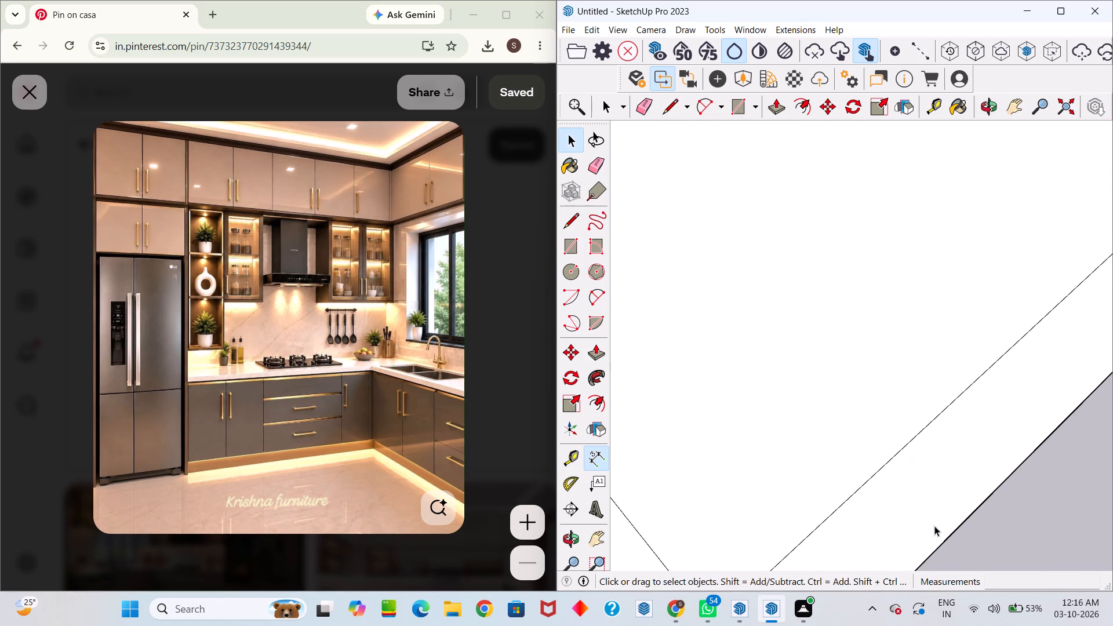
Check the lengths of two adjacent outer edges of the floor square with Dimension previews, without placing them.
click(594, 453)
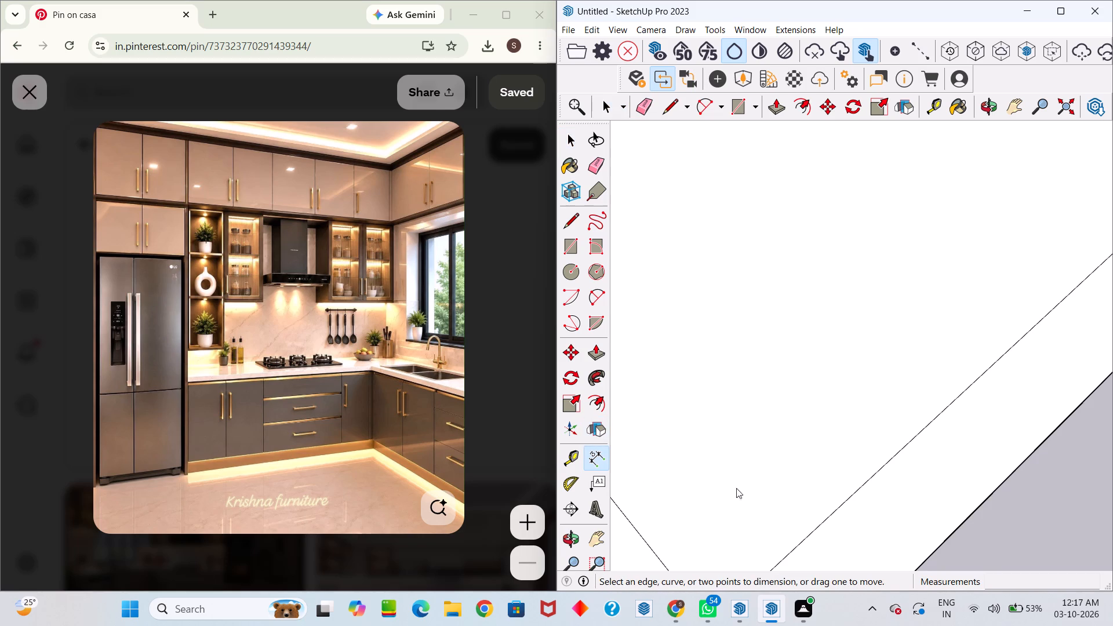
click(984, 501)
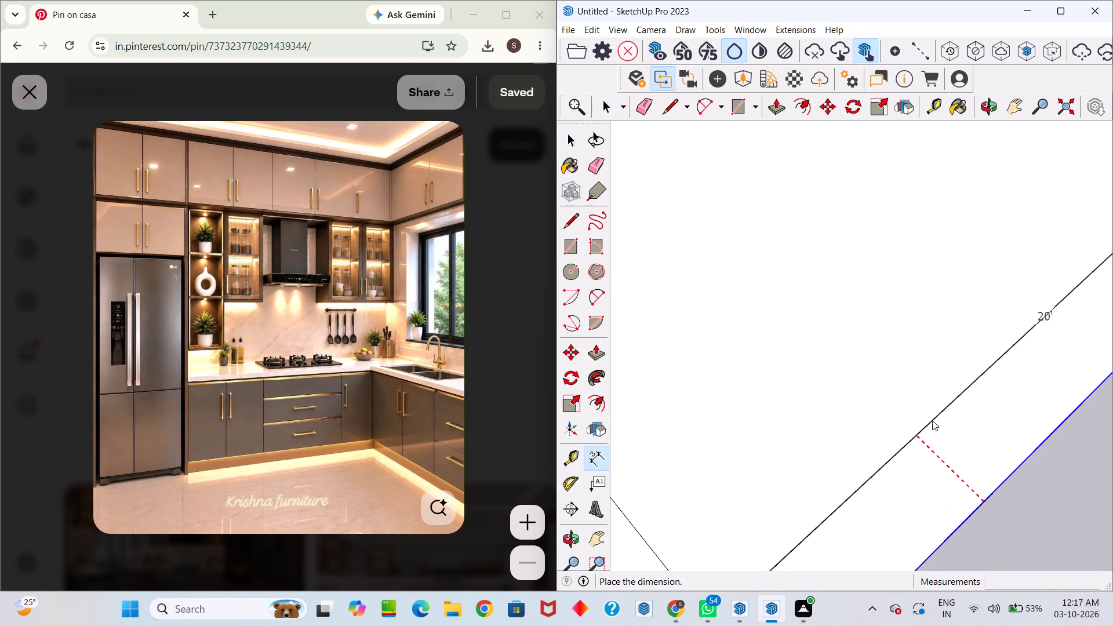
scroll(932, 420, down, 1)
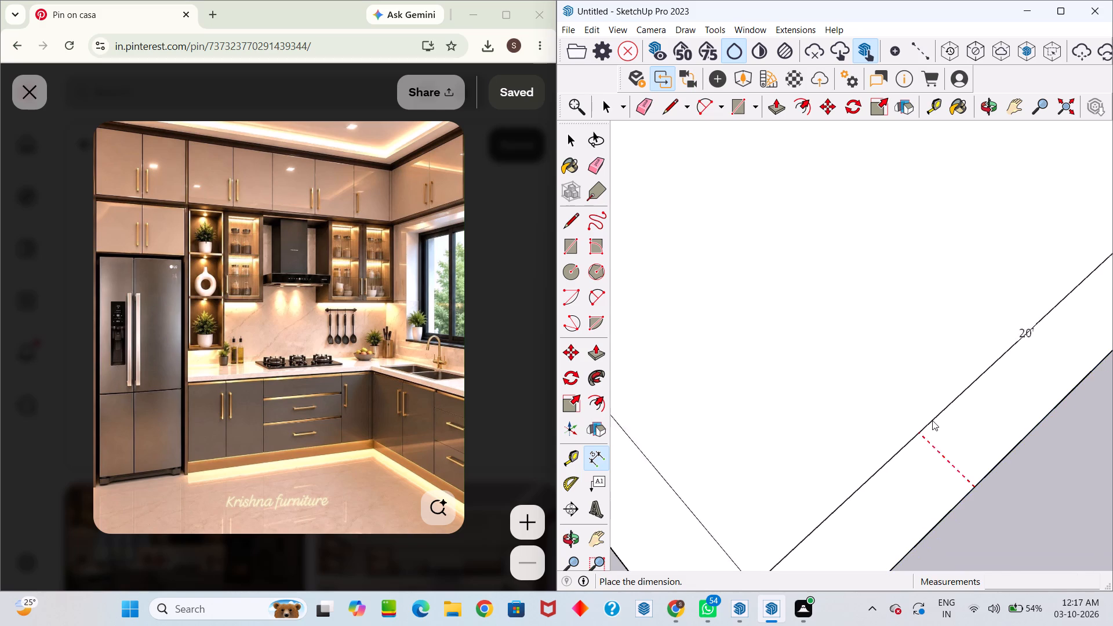
scroll(932, 420, down, 6)
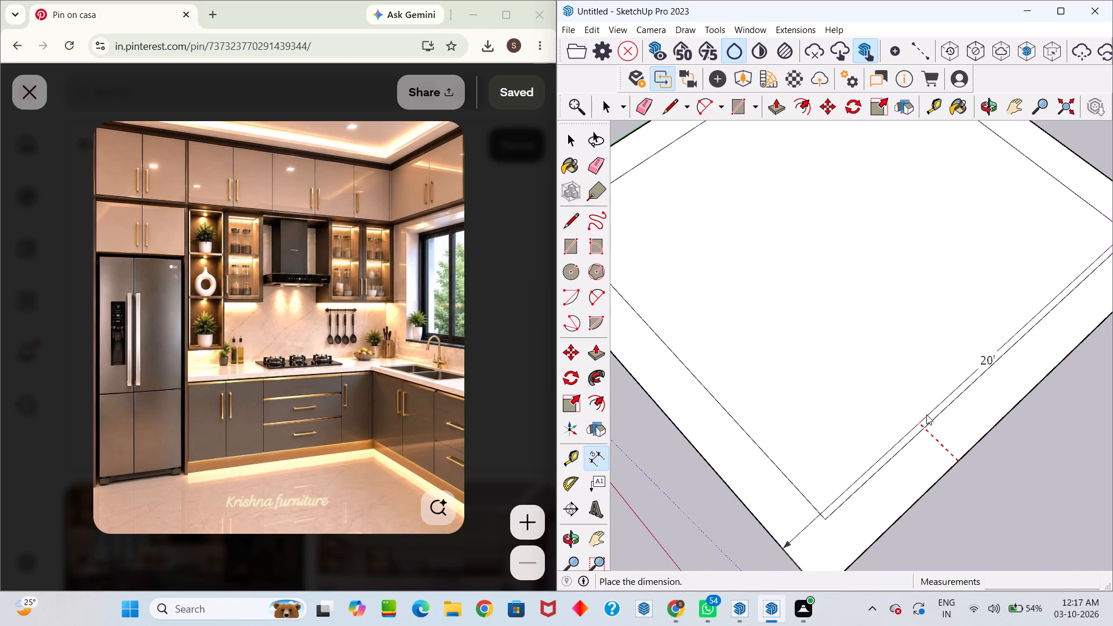
key(space)
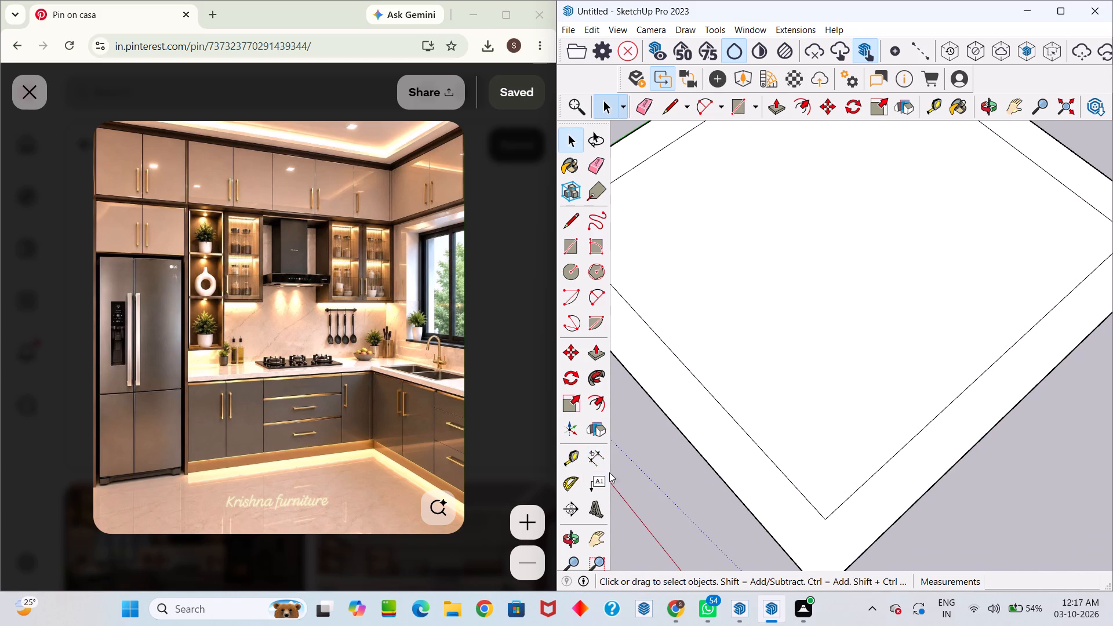
click(603, 479)
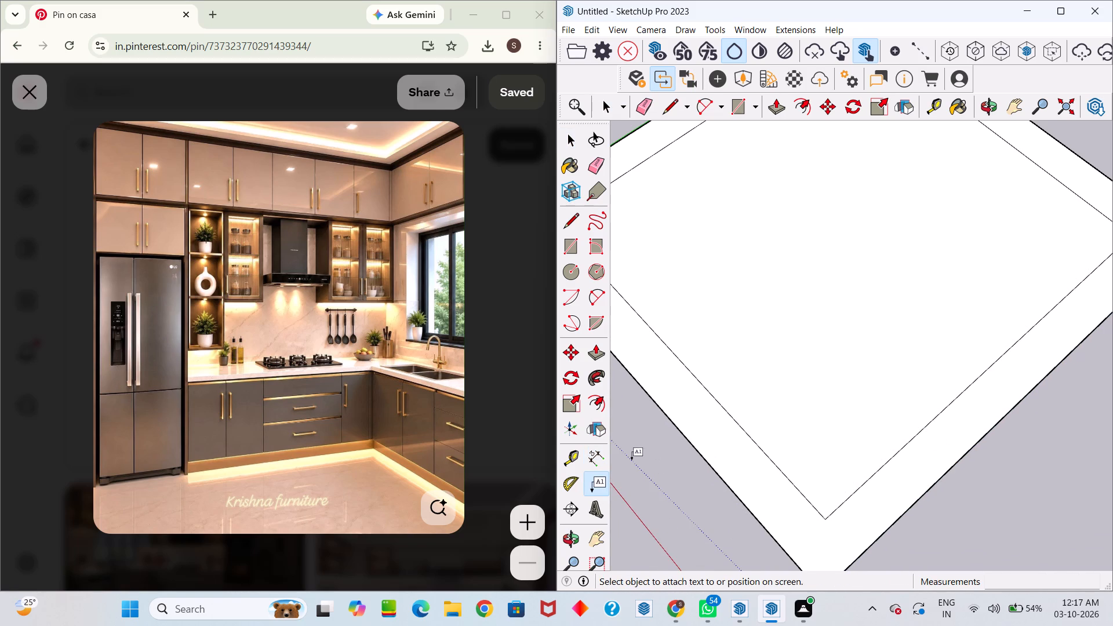
key(space)
click(595, 458)
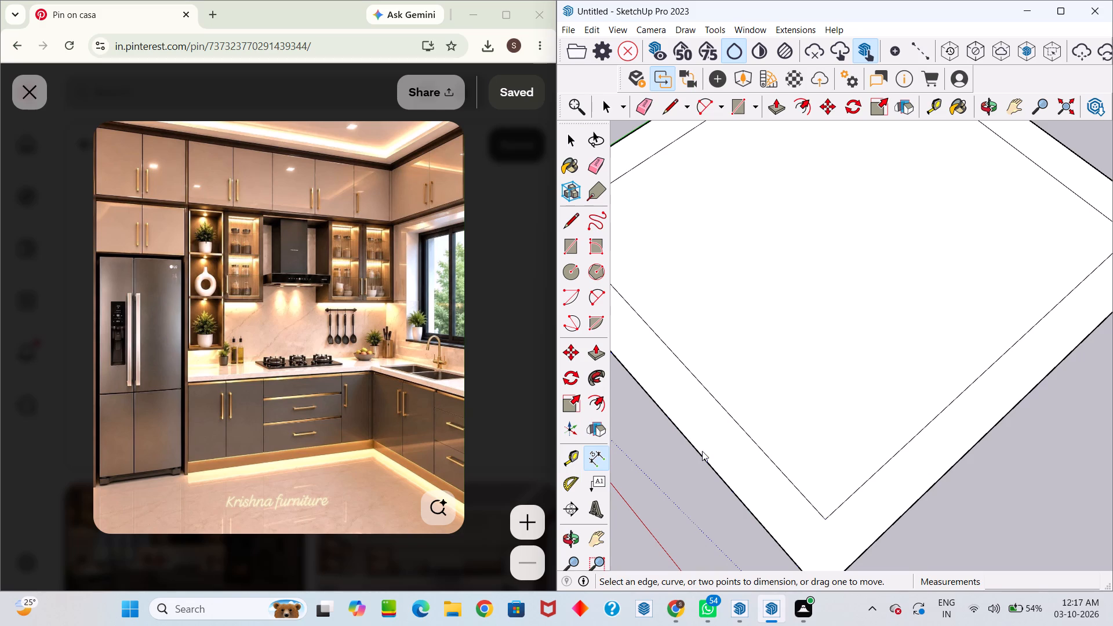
click(699, 453)
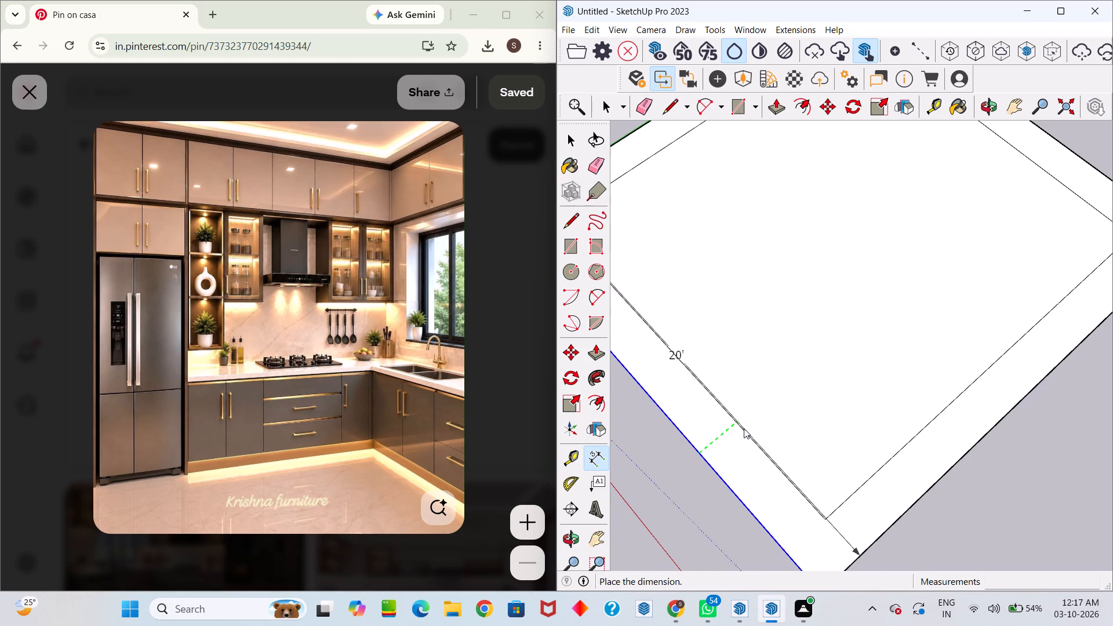
key(space)
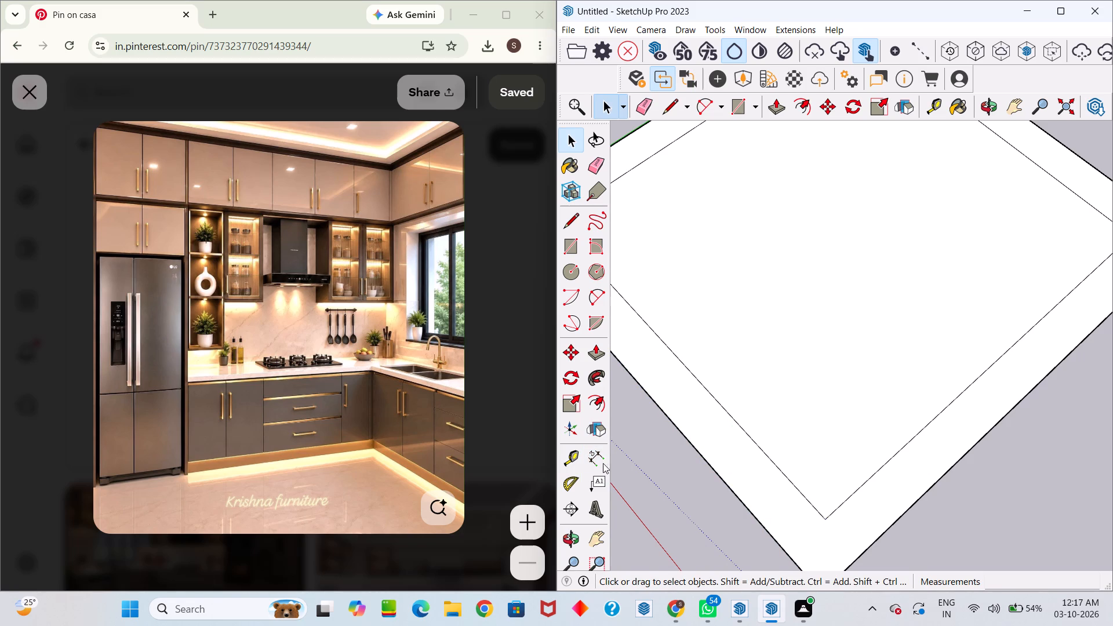
Measure the border width between the inner and outer square outlines with the Tape Measure.
click(573, 457)
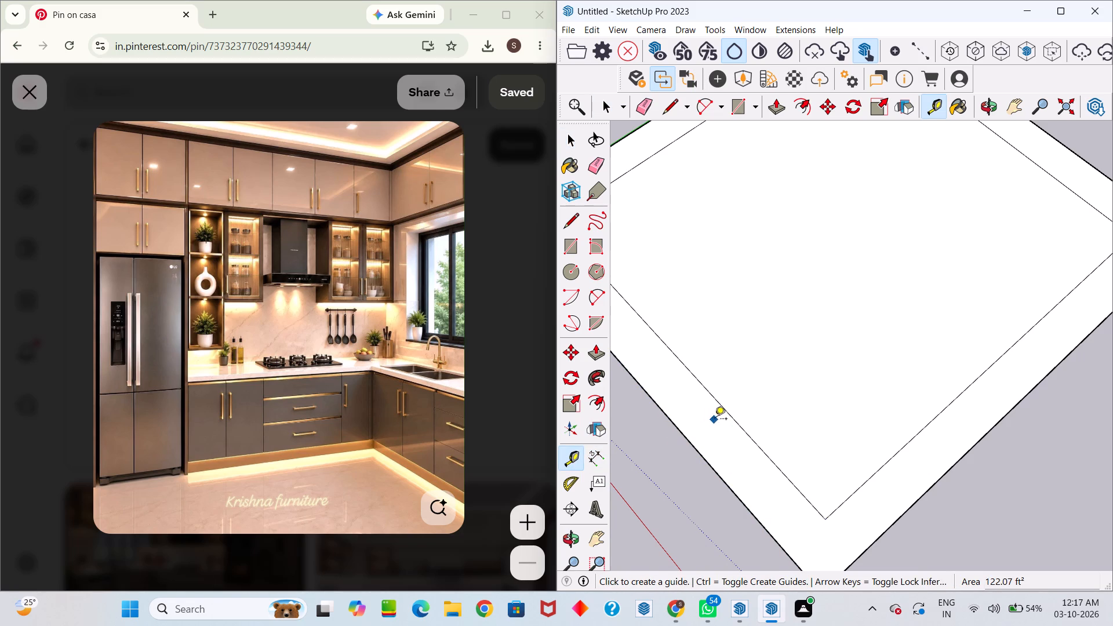
click(728, 413)
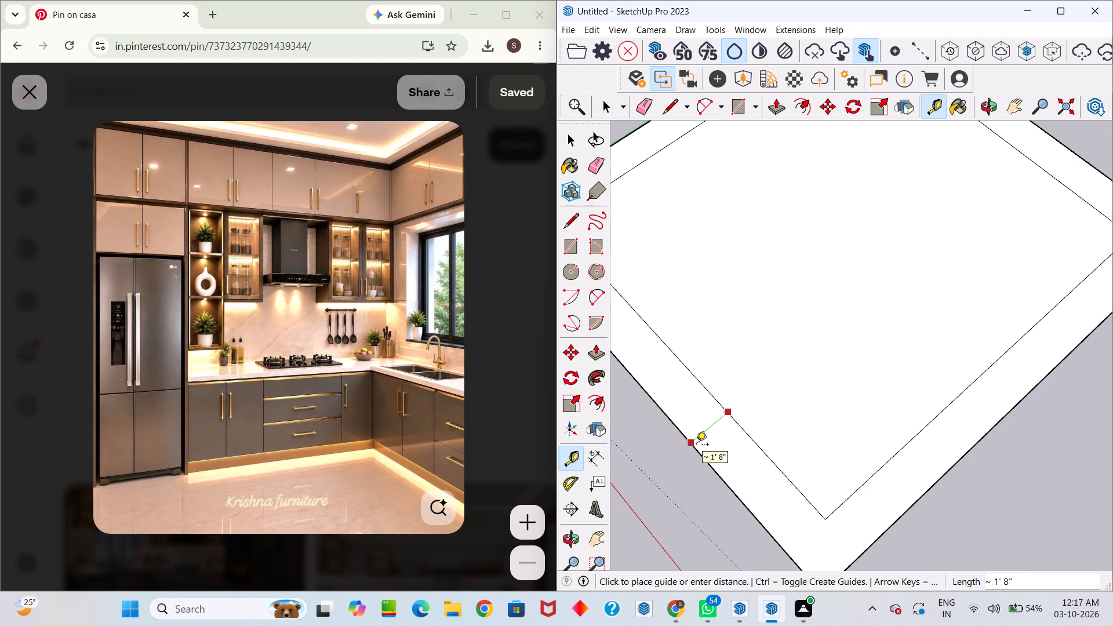
key(space)
Examine the floor square and its border face from above and from several angles.
scroll(696, 445, down, 10)
middle_drag(743, 406, 984, 279)
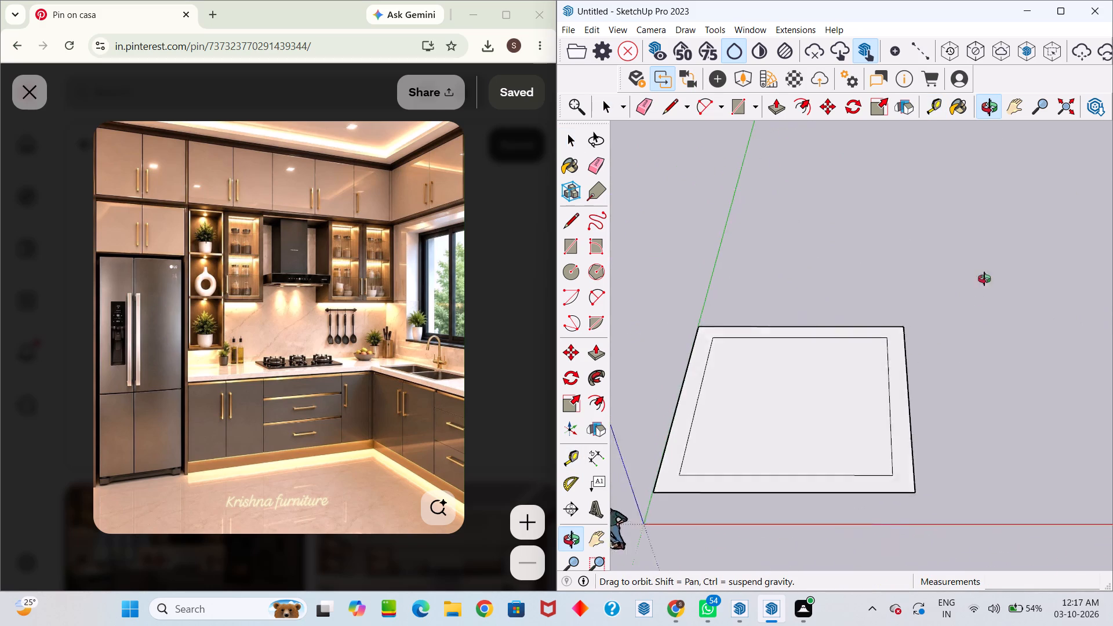
middle_drag(984, 279, 935, 444)
scroll(857, 400, up, 11)
click(917, 379)
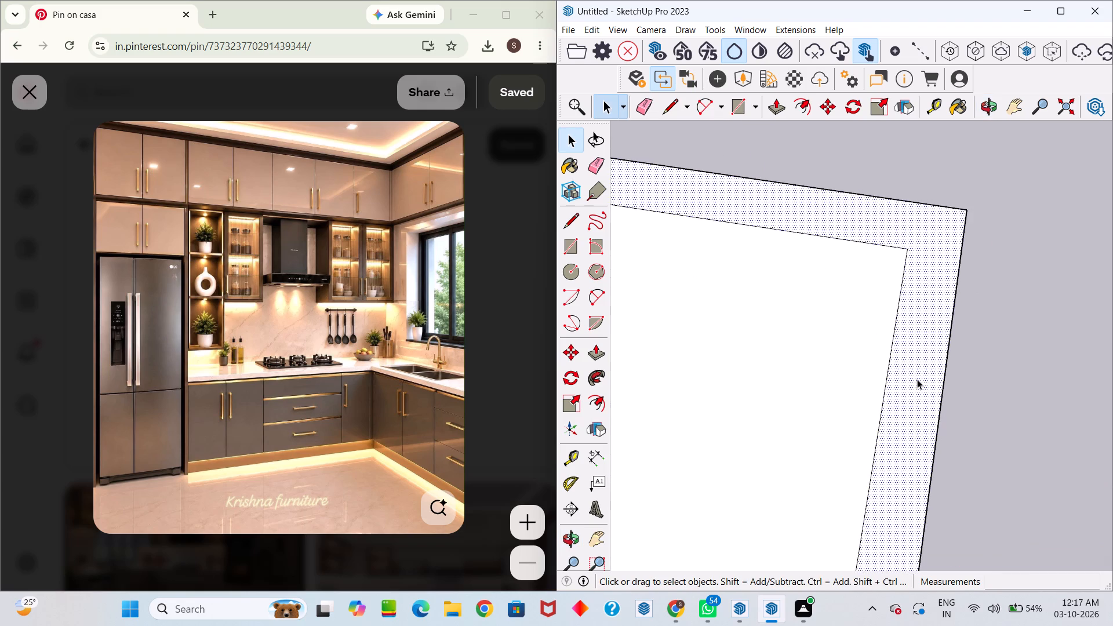
scroll(916, 372, down, 12)
middle_drag(919, 376, 969, 448)
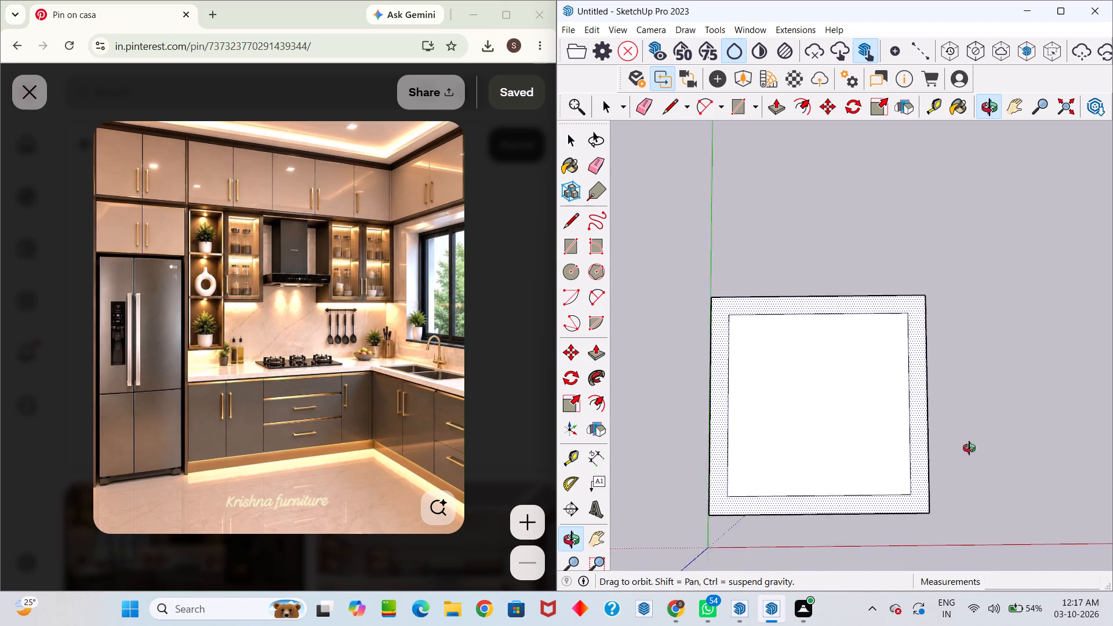
middle_drag(969, 448, 977, 504)
scroll(943, 445, down, 5)
middle_drag(927, 385, 839, 231)
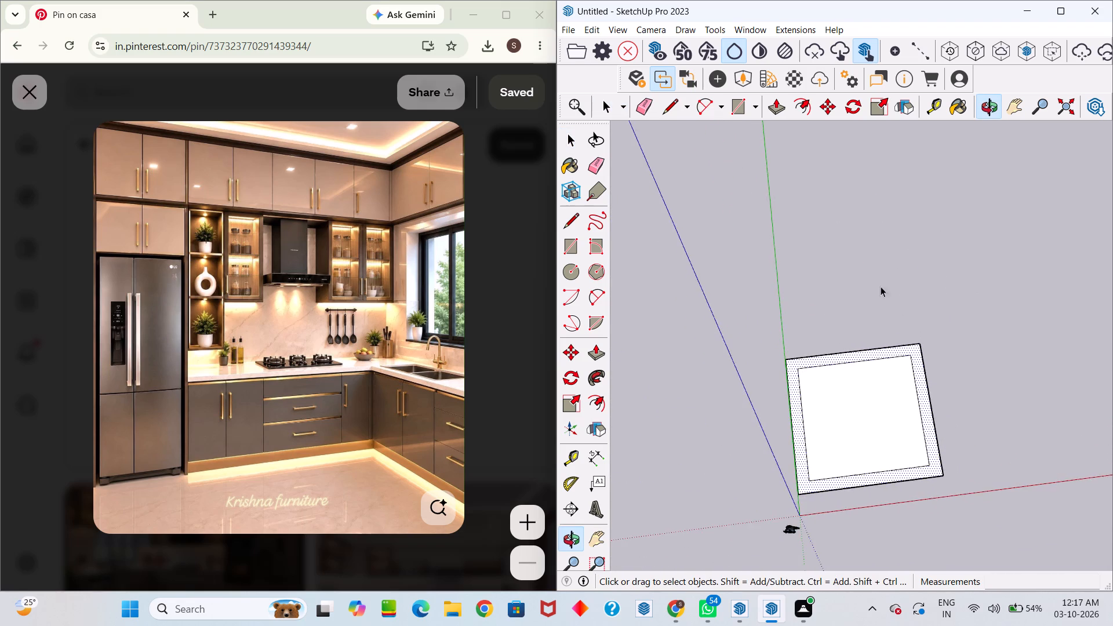
scroll(920, 368, up, 6)
middle_drag(907, 376, 914, 367)
scroll(911, 329, down, 4)
scroll(917, 357, up, 12)
middle_drag(919, 311, 927, 261)
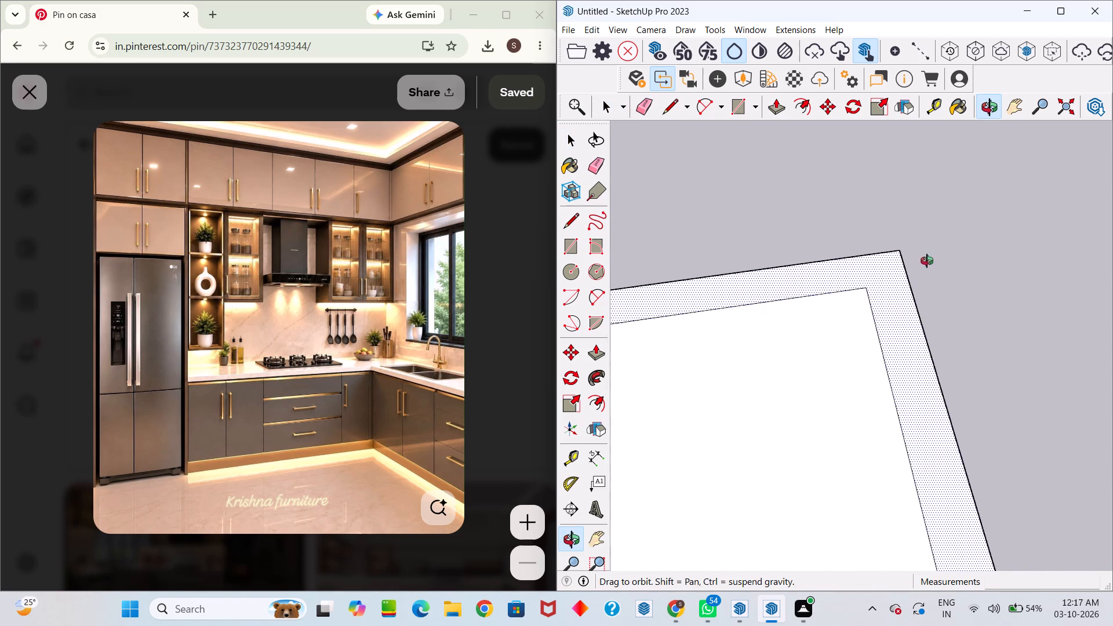
middle_drag(927, 261, 901, 390)
scroll(905, 388, down, 5)
middle_drag(924, 372, 931, 216)
drag(914, 348, 931, 216)
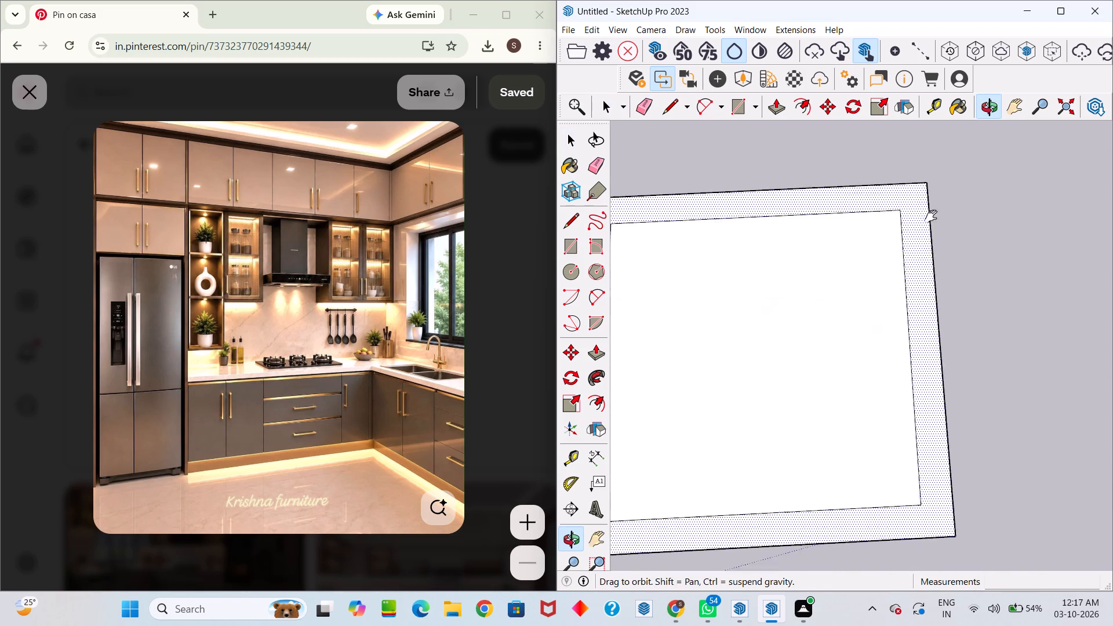
middle_drag(931, 216, 939, 166)
drag(931, 216, 939, 166)
scroll(920, 181, down, 4)
scroll(964, 250, up, 4)
scroll(967, 243, down, 3)
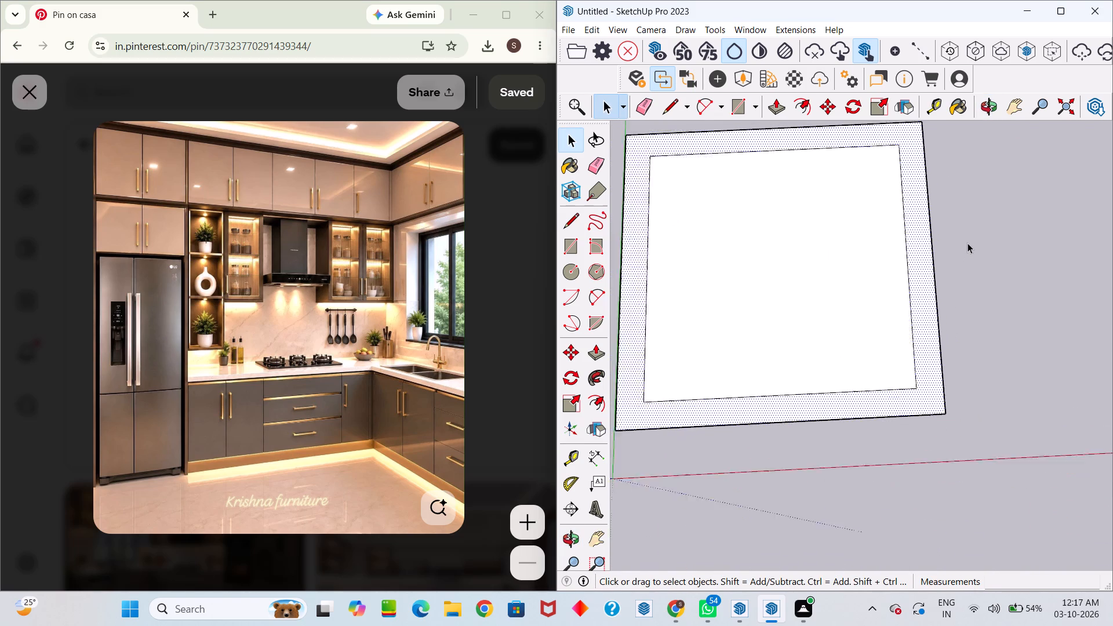
scroll(947, 253, up, 4)
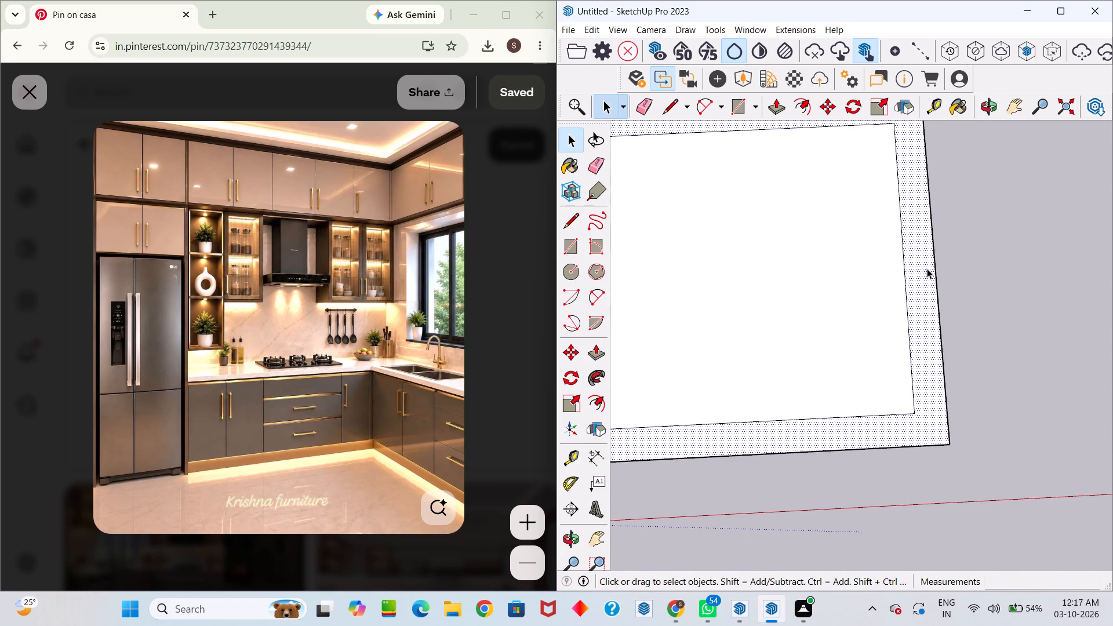
scroll(916, 313, down, 2)
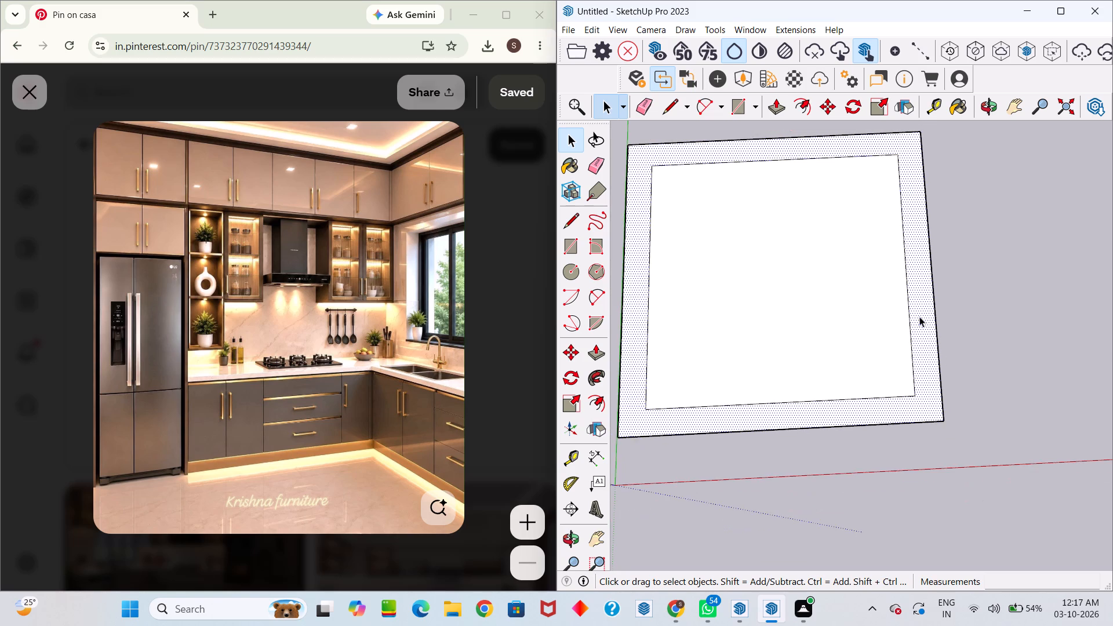
middle_drag(923, 357, 905, 387)
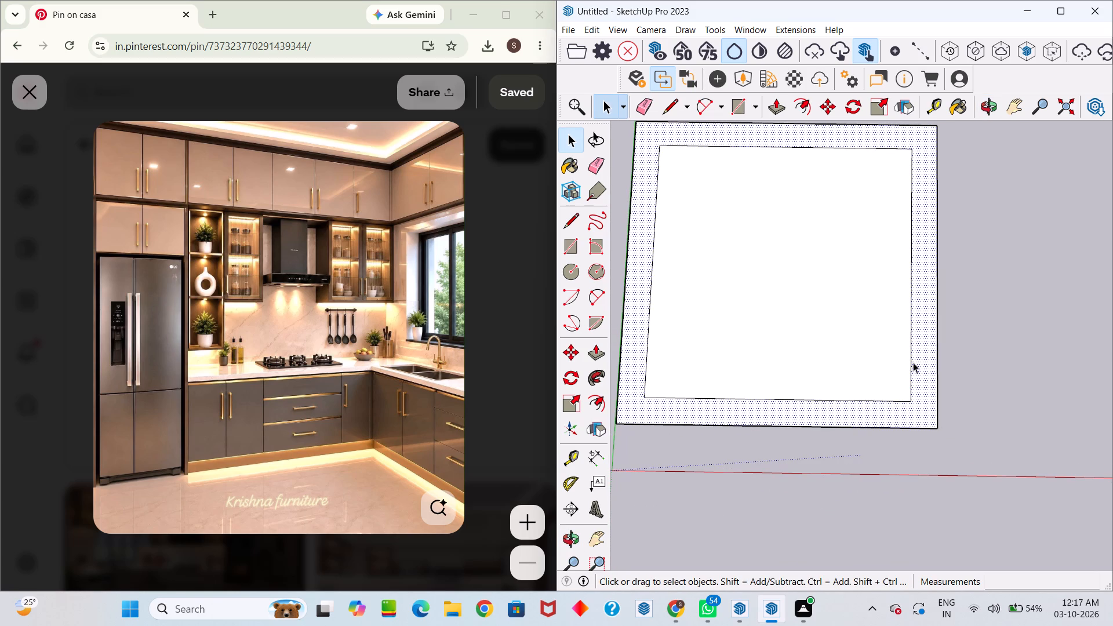
Undo the existing inward offset and offset the square floor face's outline inward by 9" instead.
key(ctrl+z)
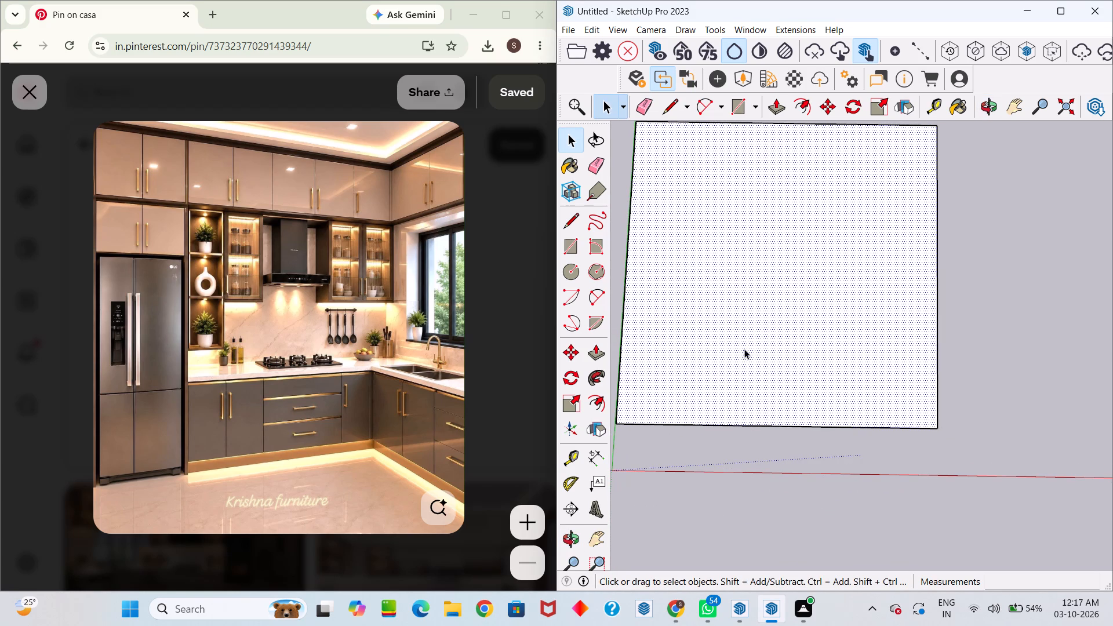
key(f)
click(740, 242)
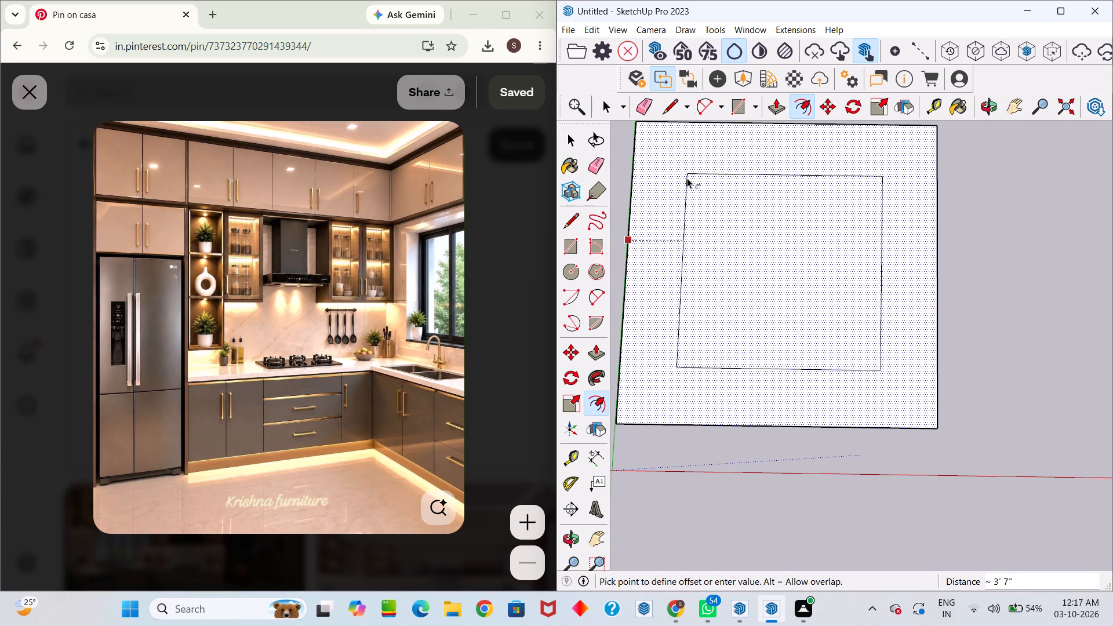
key(9)
key(Return)
scroll(687, 178, down, 2)
key(space)
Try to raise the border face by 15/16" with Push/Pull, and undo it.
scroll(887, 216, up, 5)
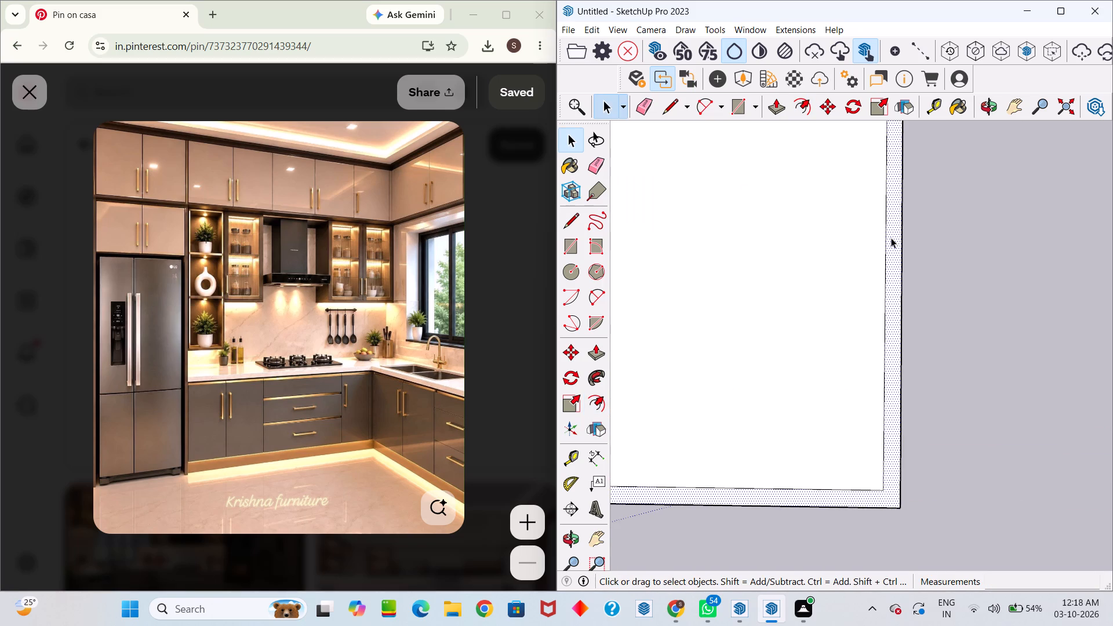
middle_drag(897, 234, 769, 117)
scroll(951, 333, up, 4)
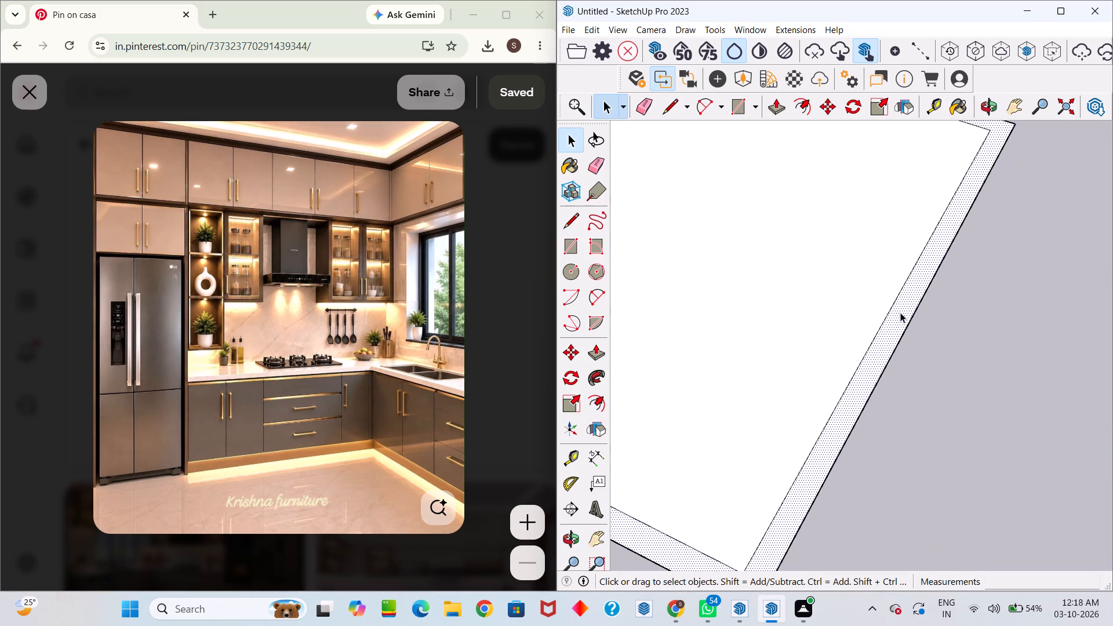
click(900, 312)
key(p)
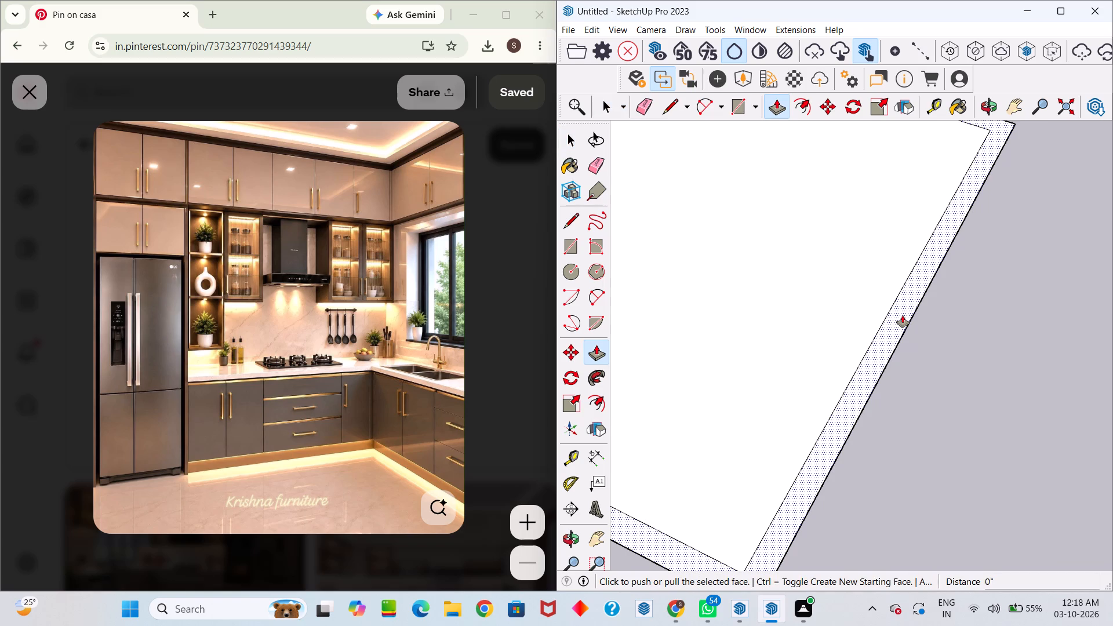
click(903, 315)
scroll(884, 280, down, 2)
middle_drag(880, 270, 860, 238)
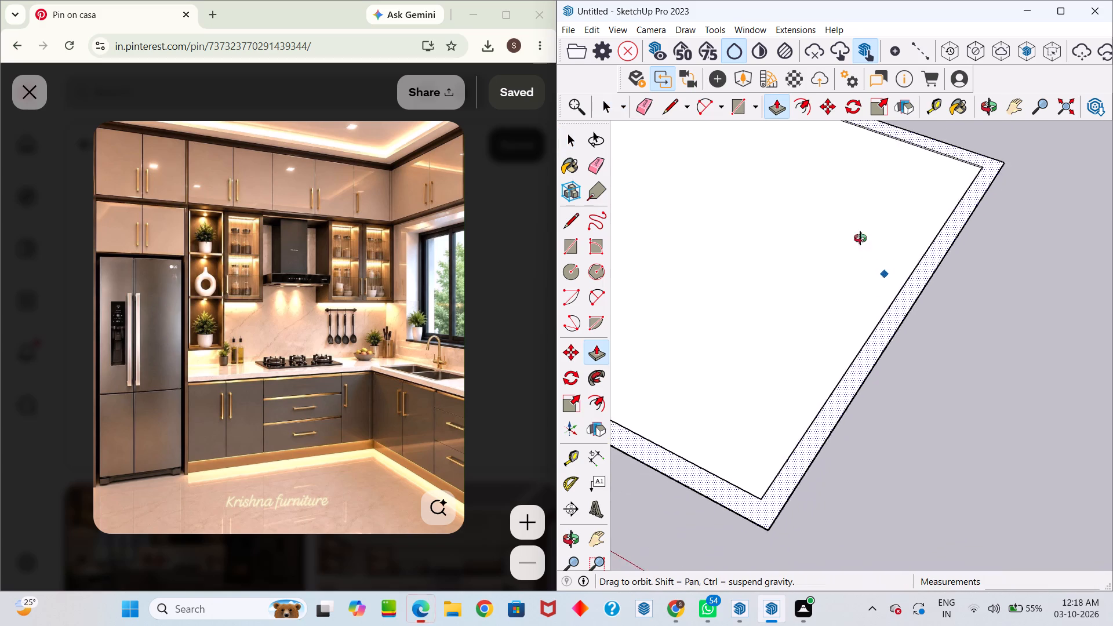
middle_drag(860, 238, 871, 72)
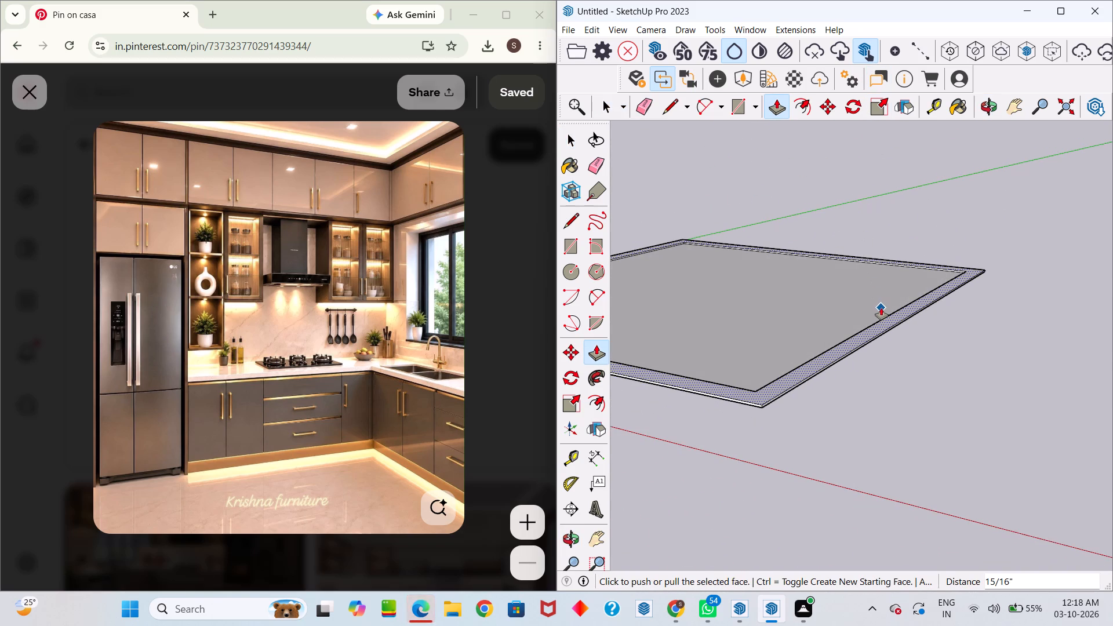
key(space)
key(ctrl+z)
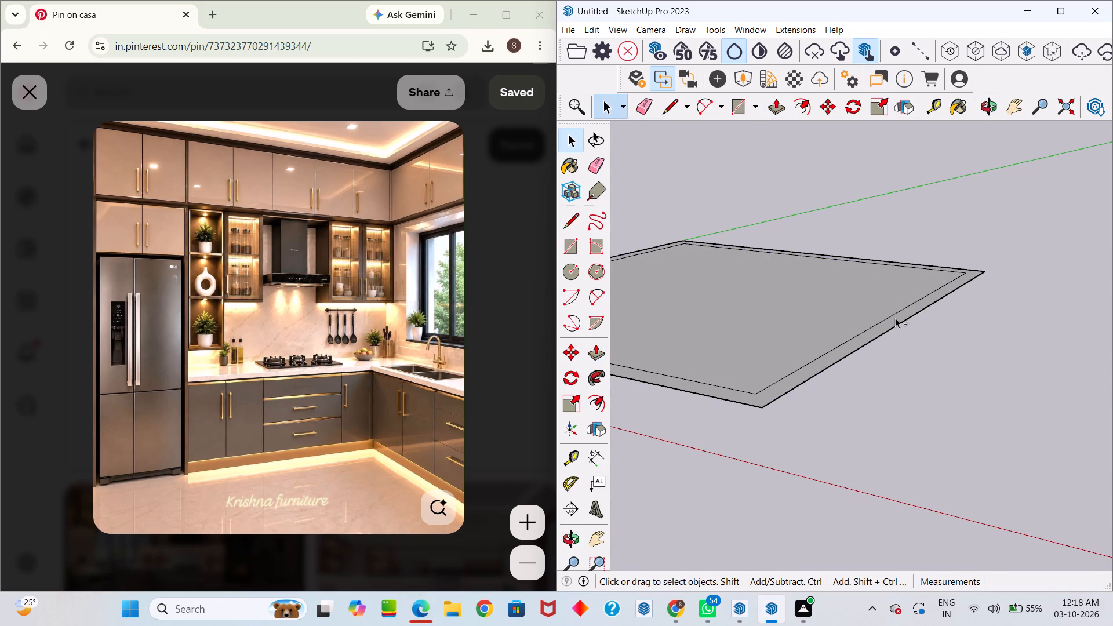
Push/Pull the 9" border face up 10' to raise the room's walls around the floor.
scroll(906, 319, up, 9)
click(918, 305)
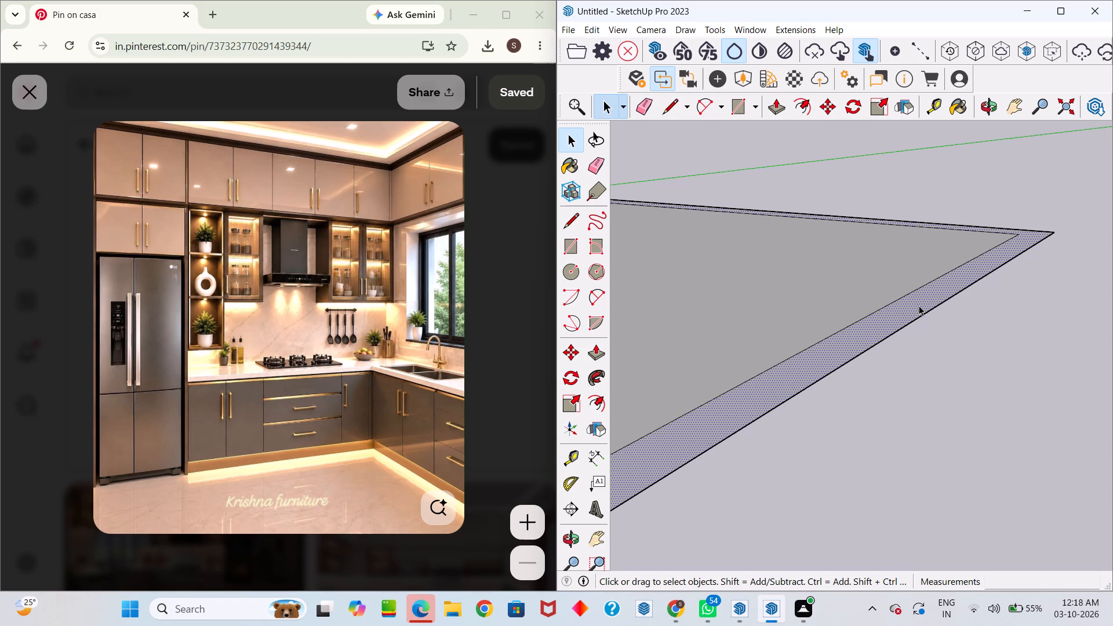
key(p)
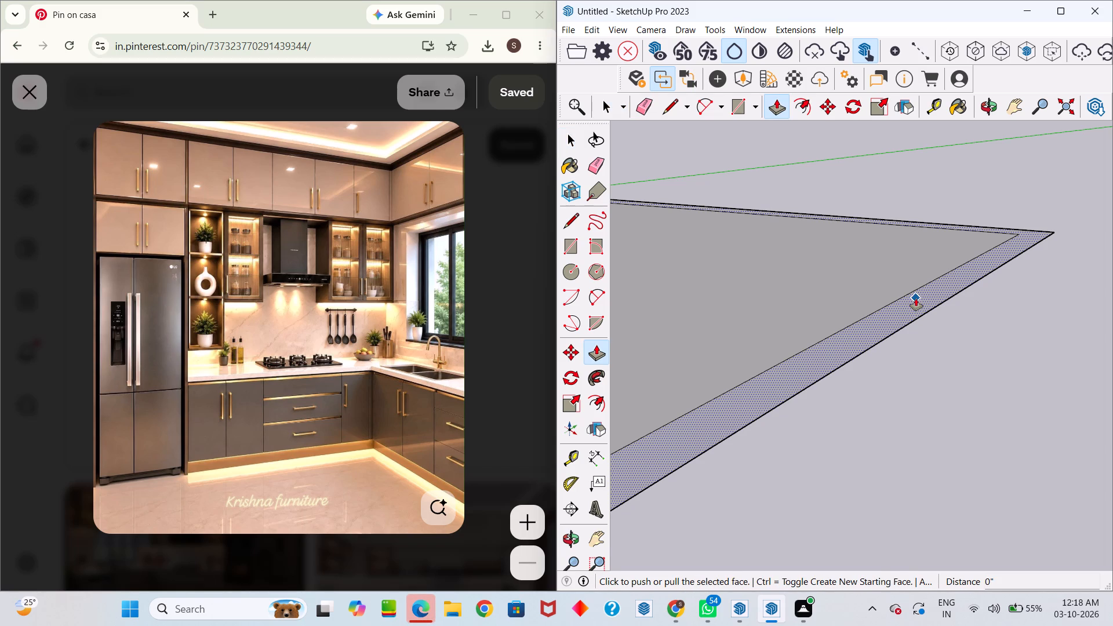
click(916, 299)
scroll(907, 180, down, 5)
middle_drag(901, 193, 924, 387)
scroll(920, 380, up, 1)
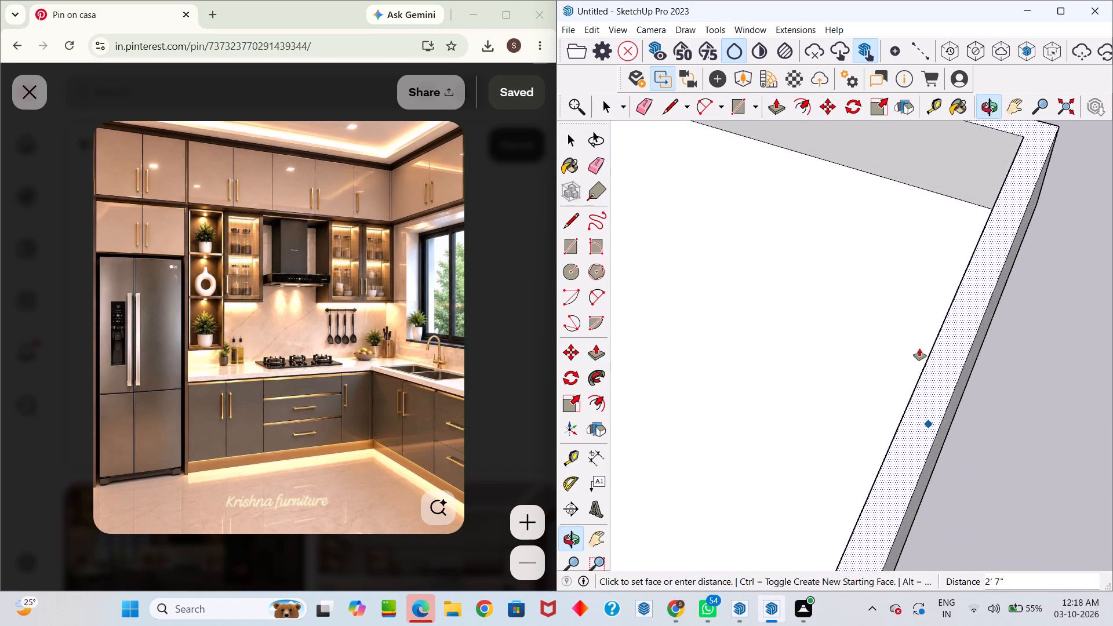
scroll(918, 307, down, 16)
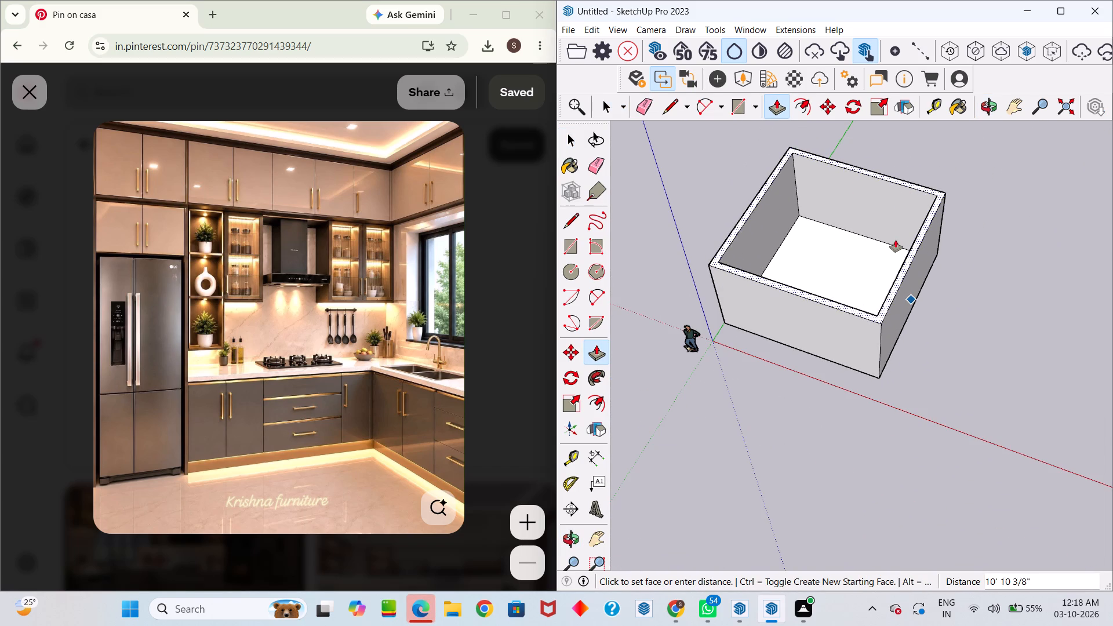
text(10')
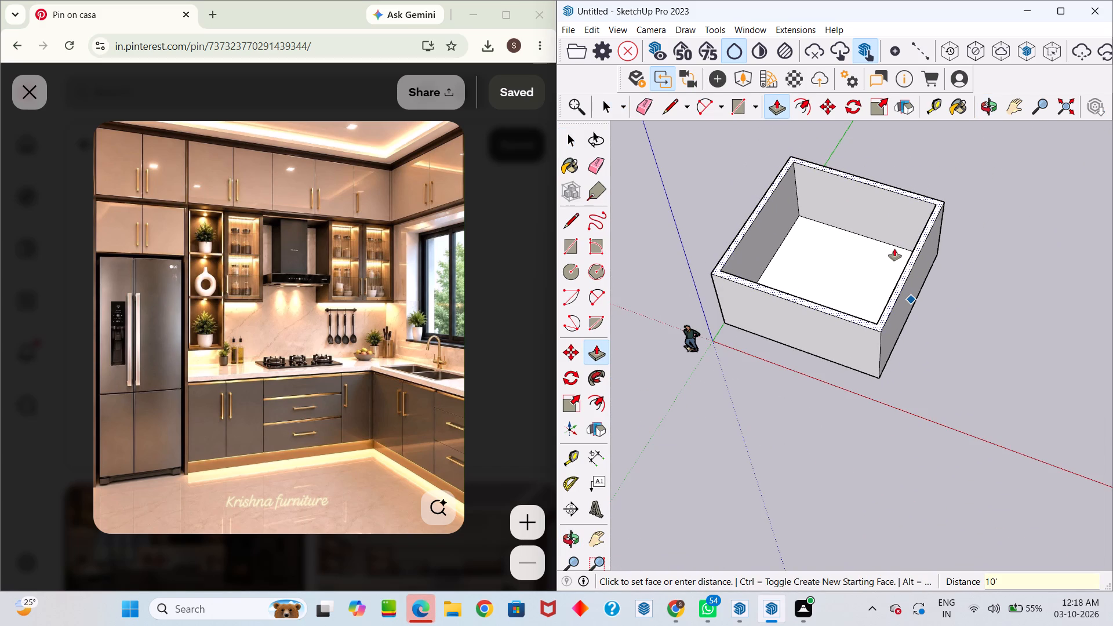
key(Return)
scroll(864, 245, up, 4)
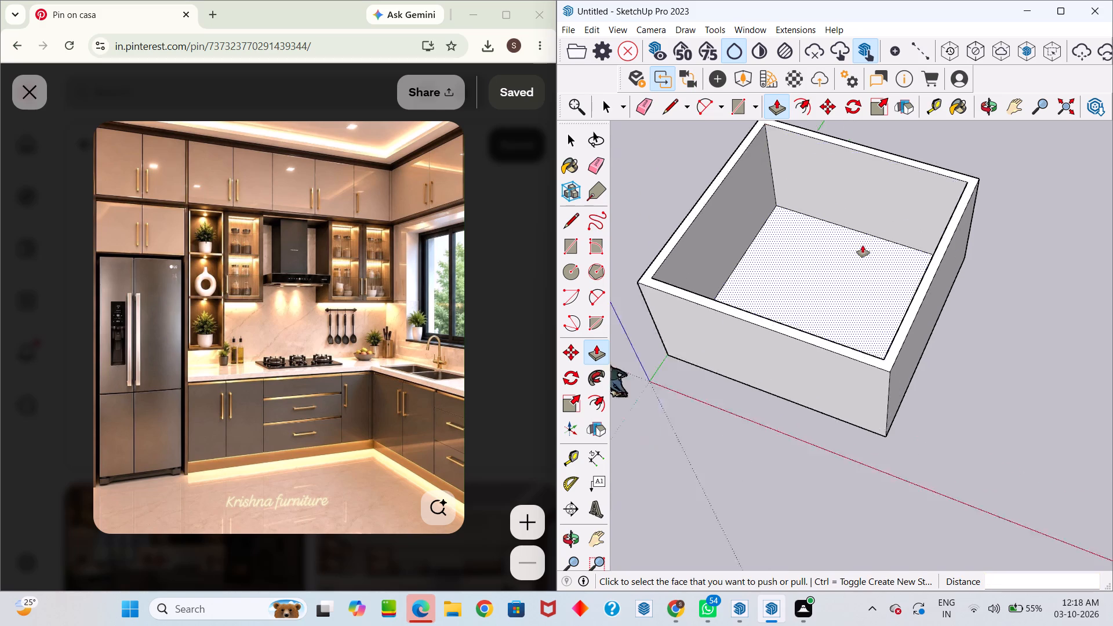
Examine the raised walls and the room interior from above and from several sides.
scroll(863, 245, up, 5)
middle_drag(875, 293, 1027, 449)
scroll(1030, 409, down, 6)
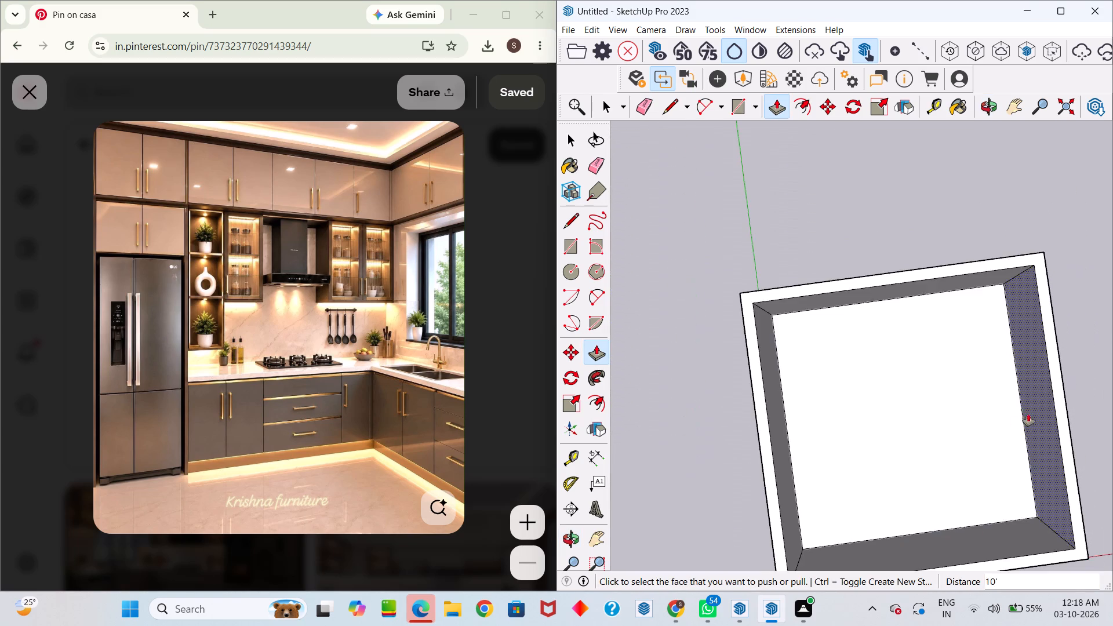
middle_drag(1009, 423, 922, 259)
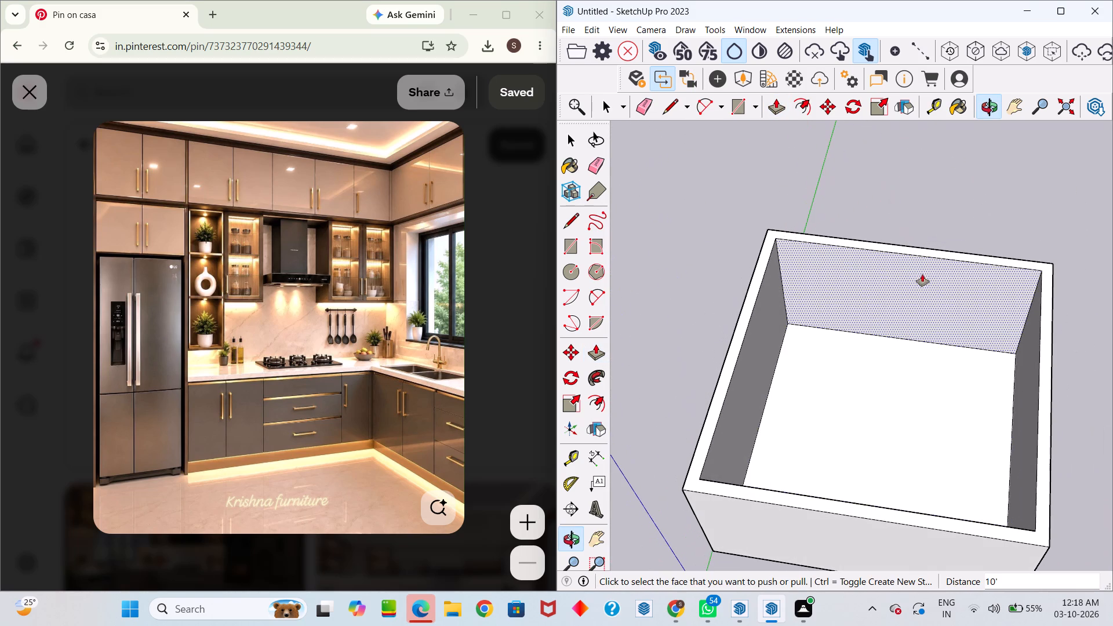
key(space)
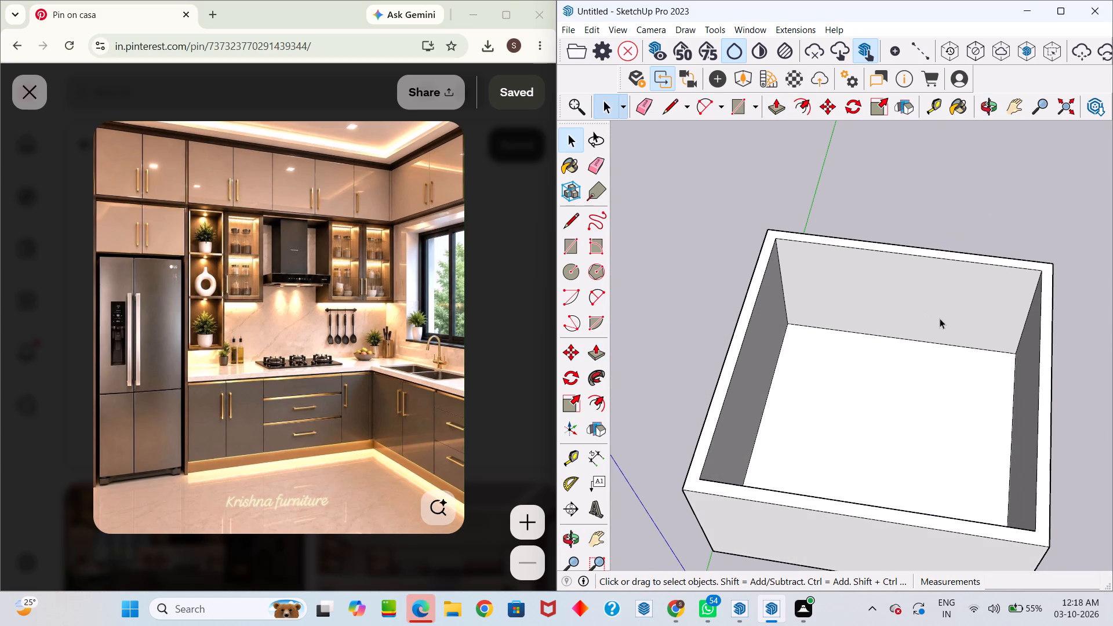
middle_drag(948, 344, 683, 282)
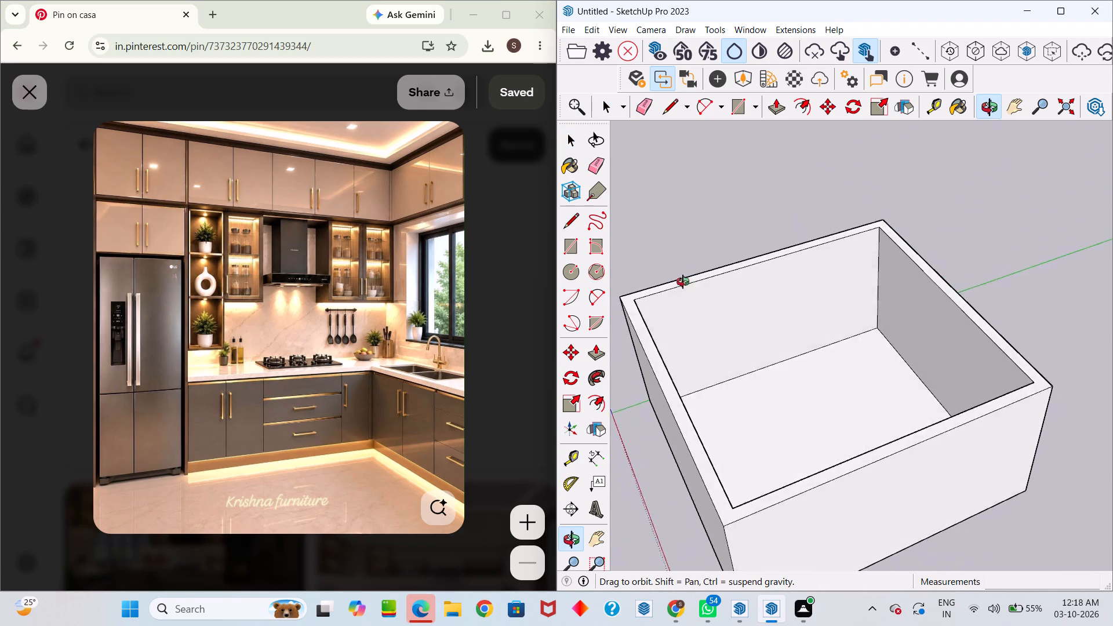
middle_drag(683, 282, 592, 328)
scroll(790, 314, up, 5)
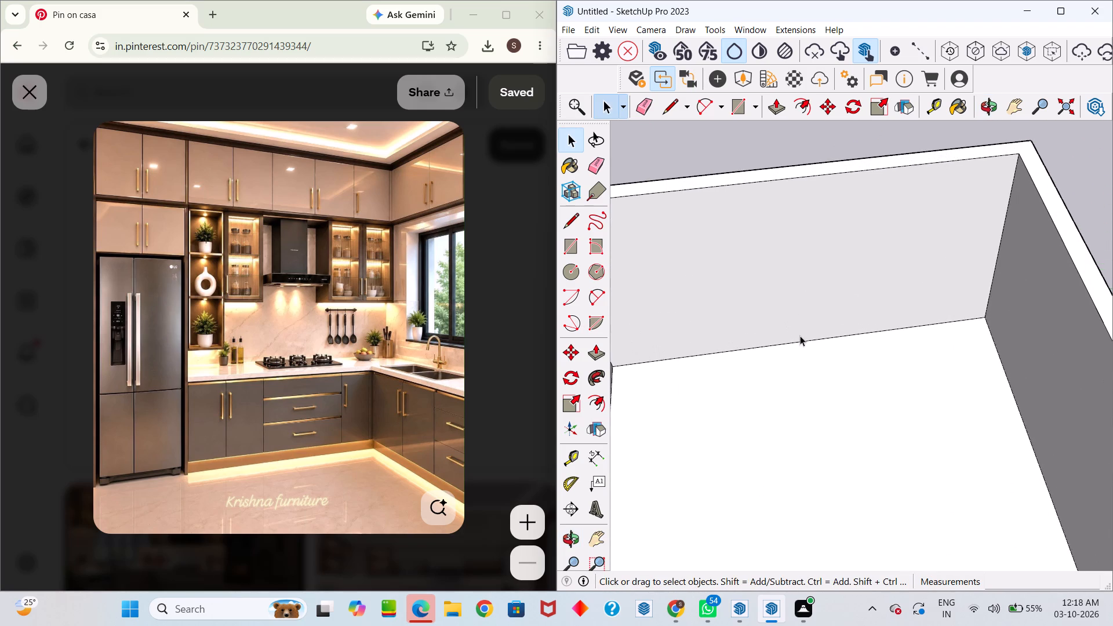
middle_drag(799, 336, 755, 390)
scroll(773, 330, down, 11)
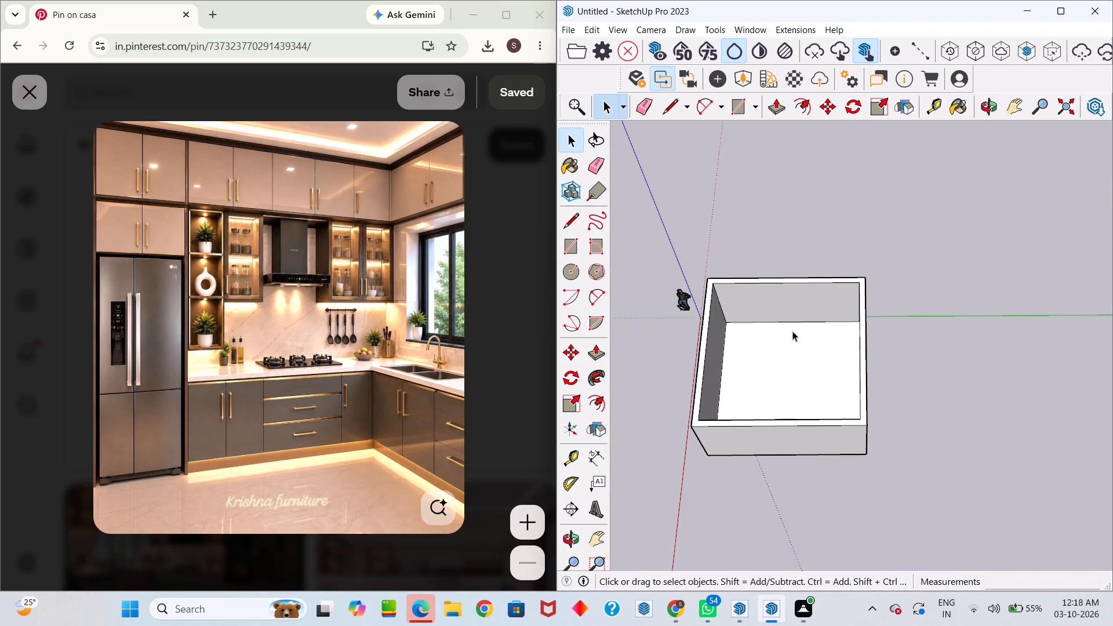
middle_drag(774, 330, 862, 321)
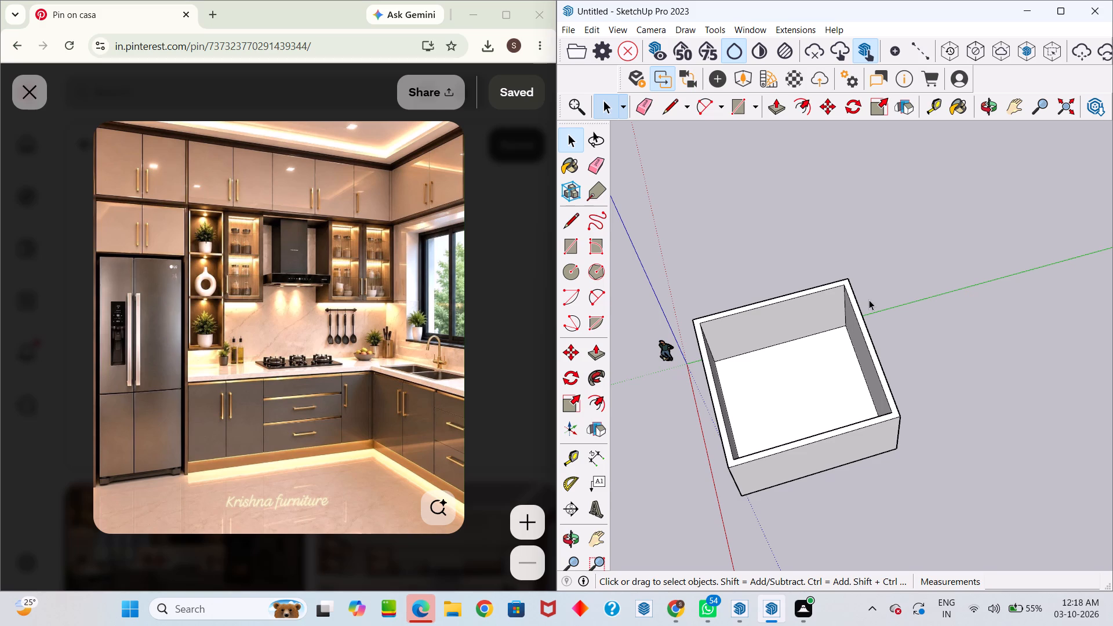
middle_drag(809, 347, 1103, 192)
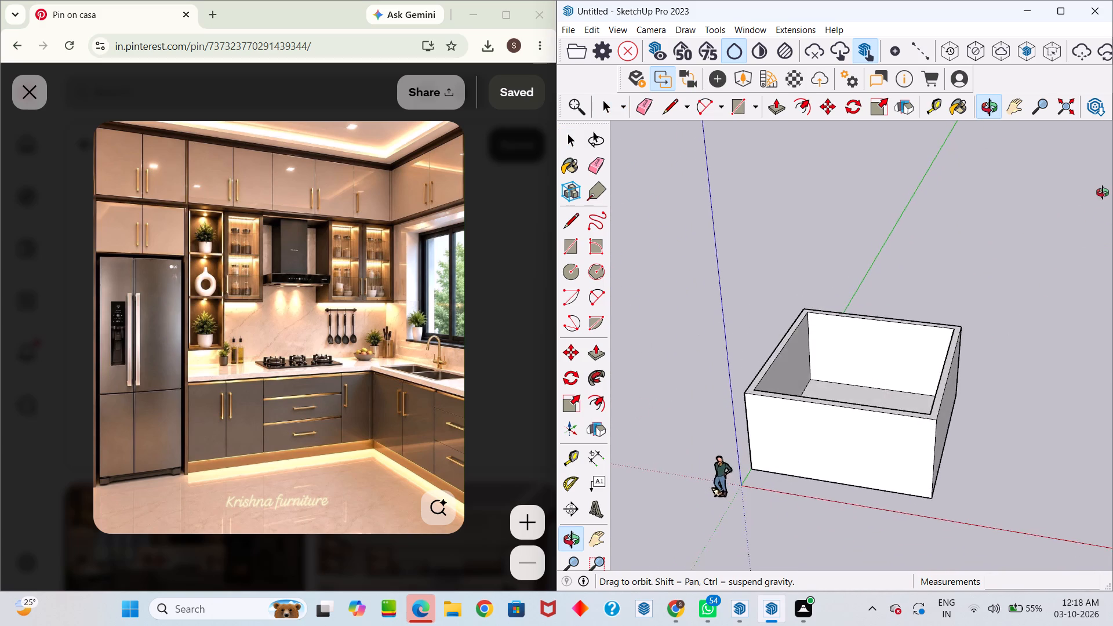
middle_drag(1103, 192, 1112, 245)
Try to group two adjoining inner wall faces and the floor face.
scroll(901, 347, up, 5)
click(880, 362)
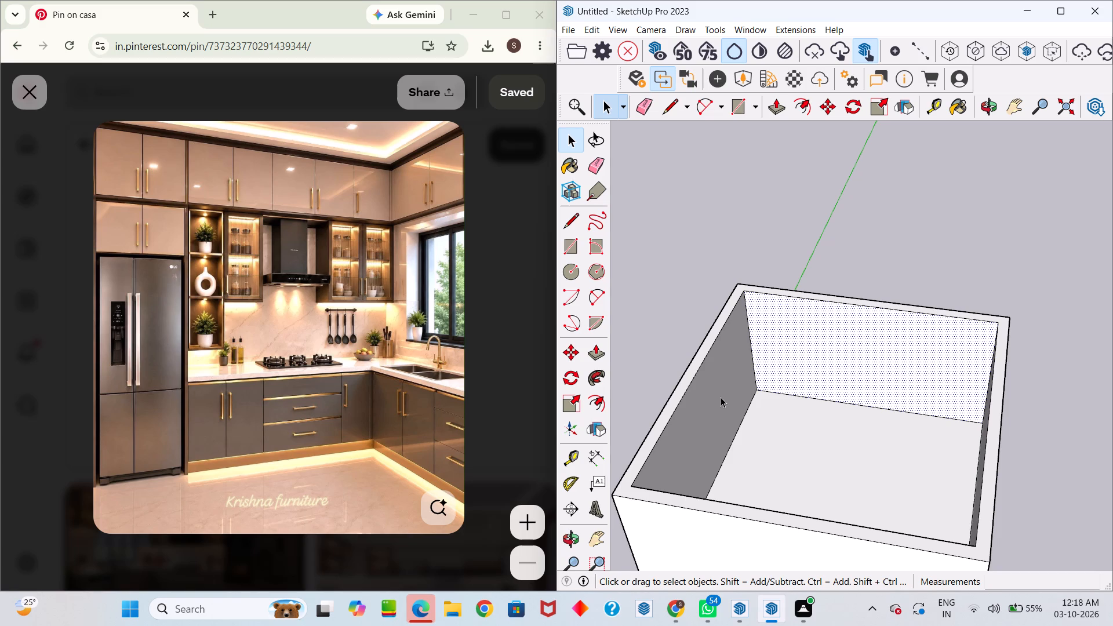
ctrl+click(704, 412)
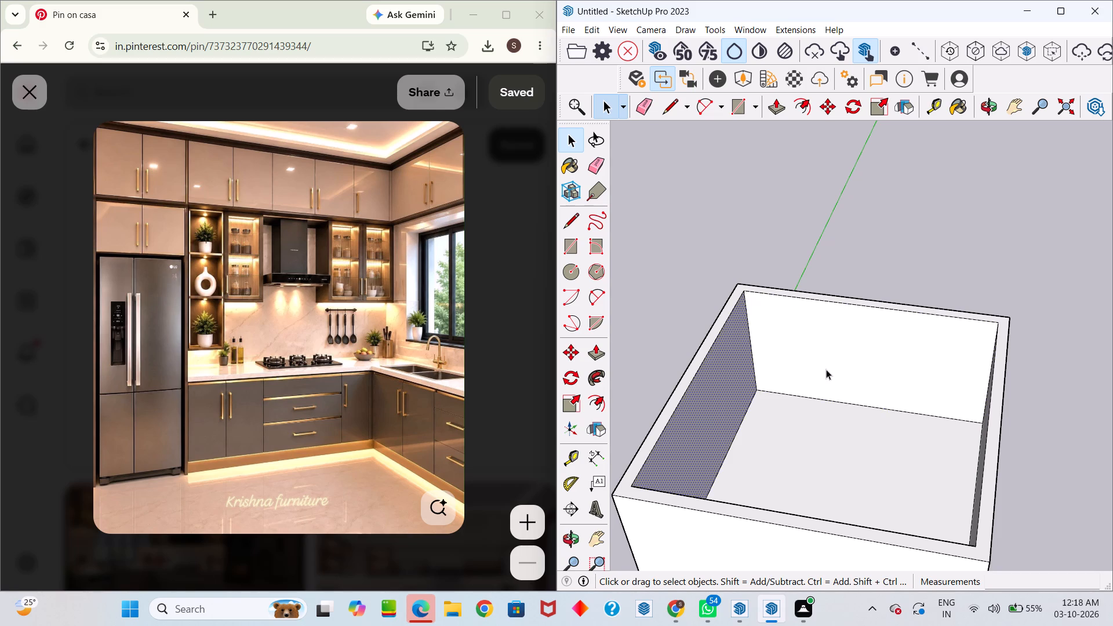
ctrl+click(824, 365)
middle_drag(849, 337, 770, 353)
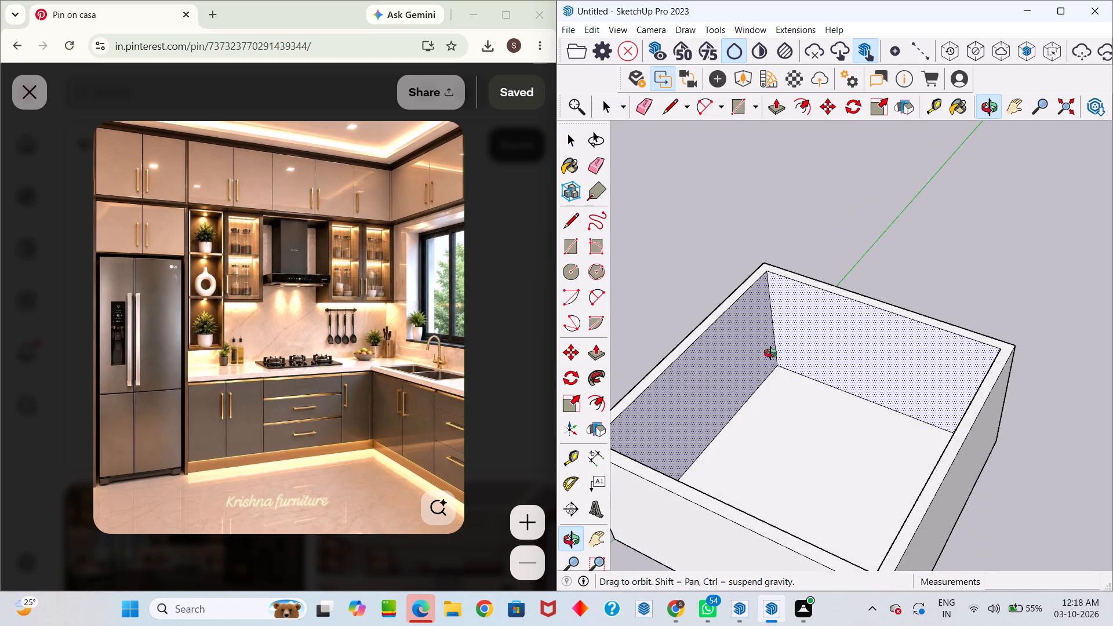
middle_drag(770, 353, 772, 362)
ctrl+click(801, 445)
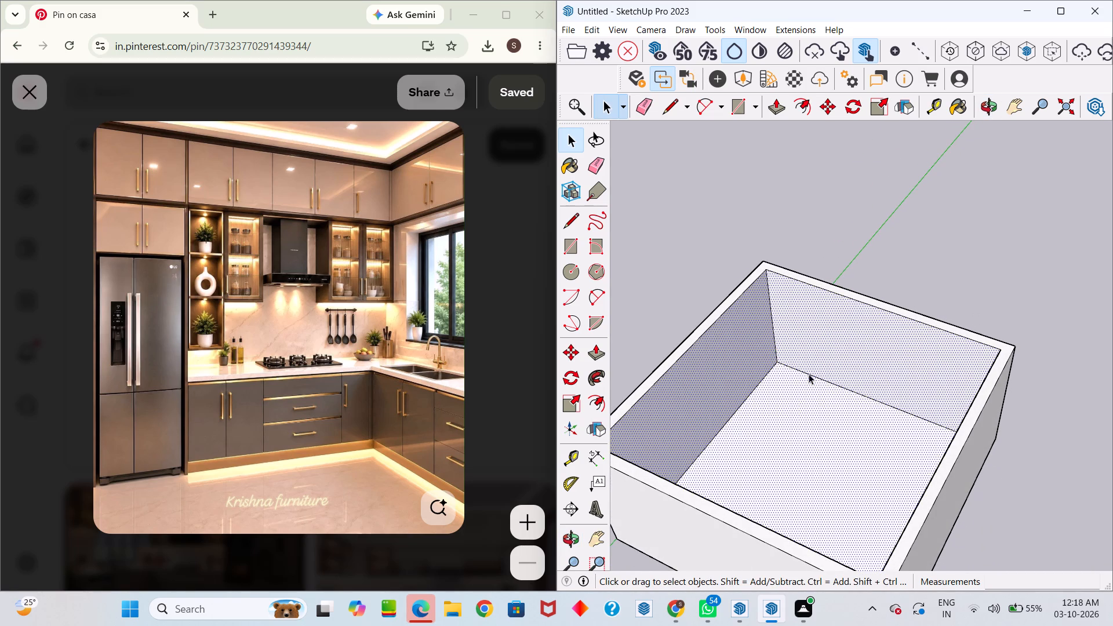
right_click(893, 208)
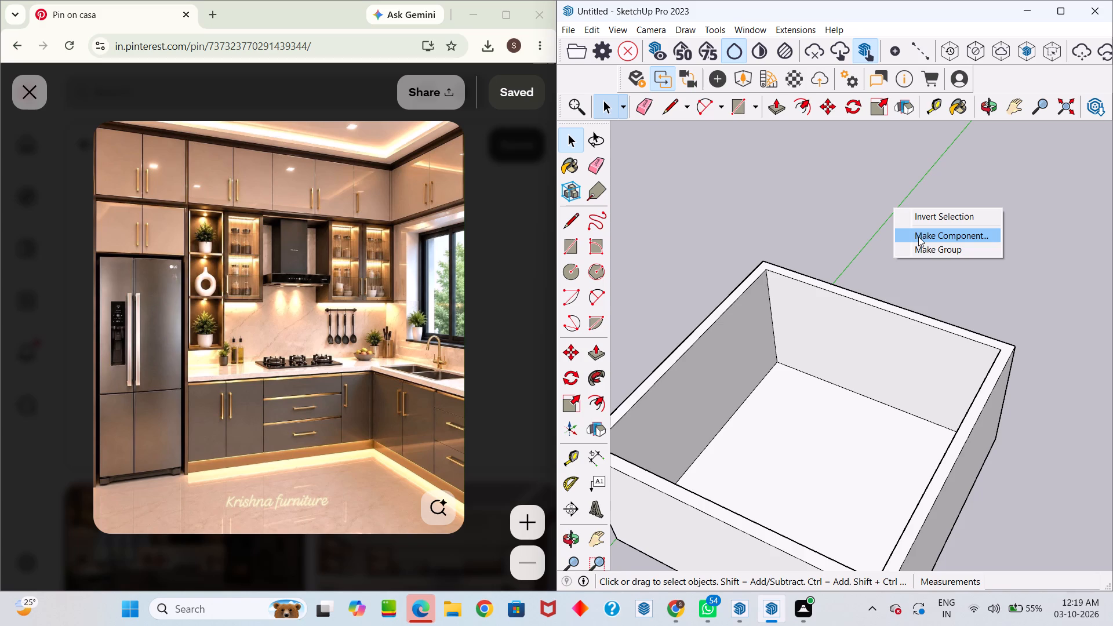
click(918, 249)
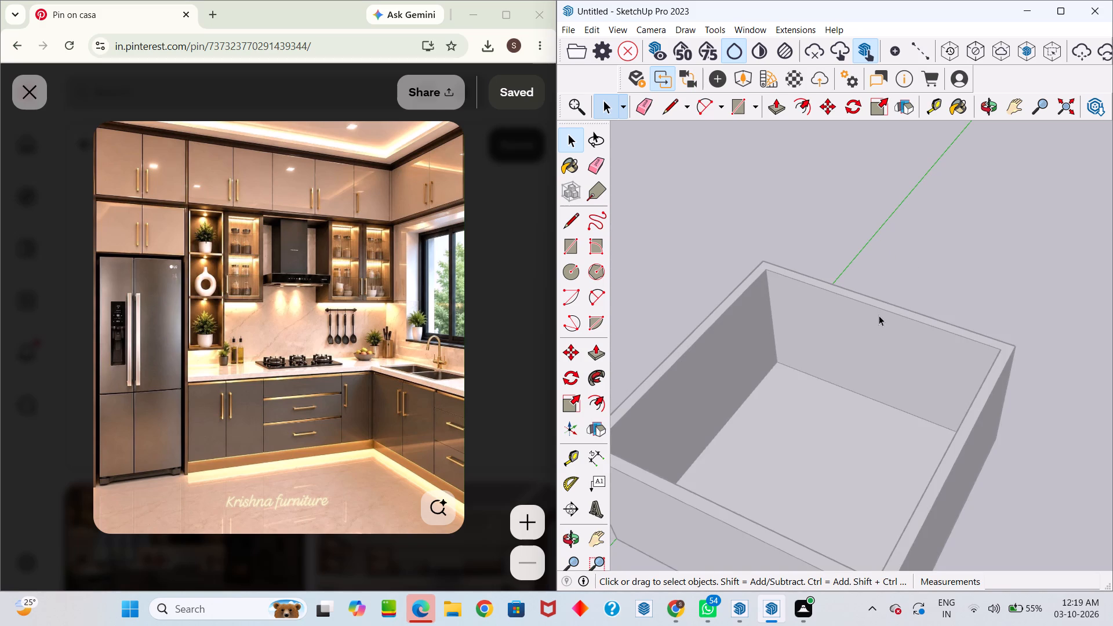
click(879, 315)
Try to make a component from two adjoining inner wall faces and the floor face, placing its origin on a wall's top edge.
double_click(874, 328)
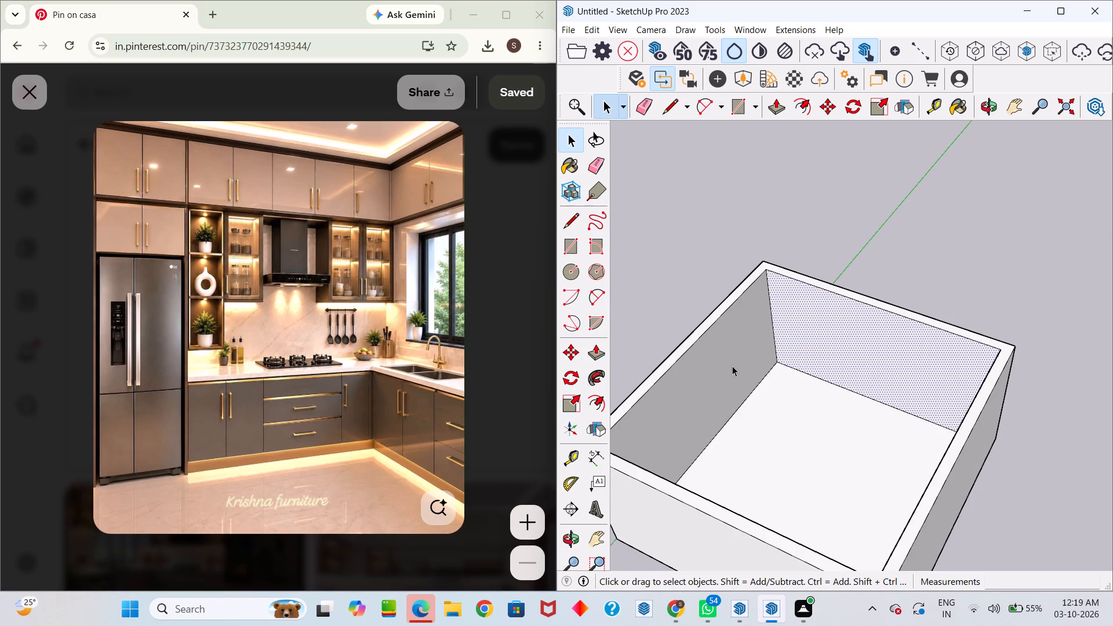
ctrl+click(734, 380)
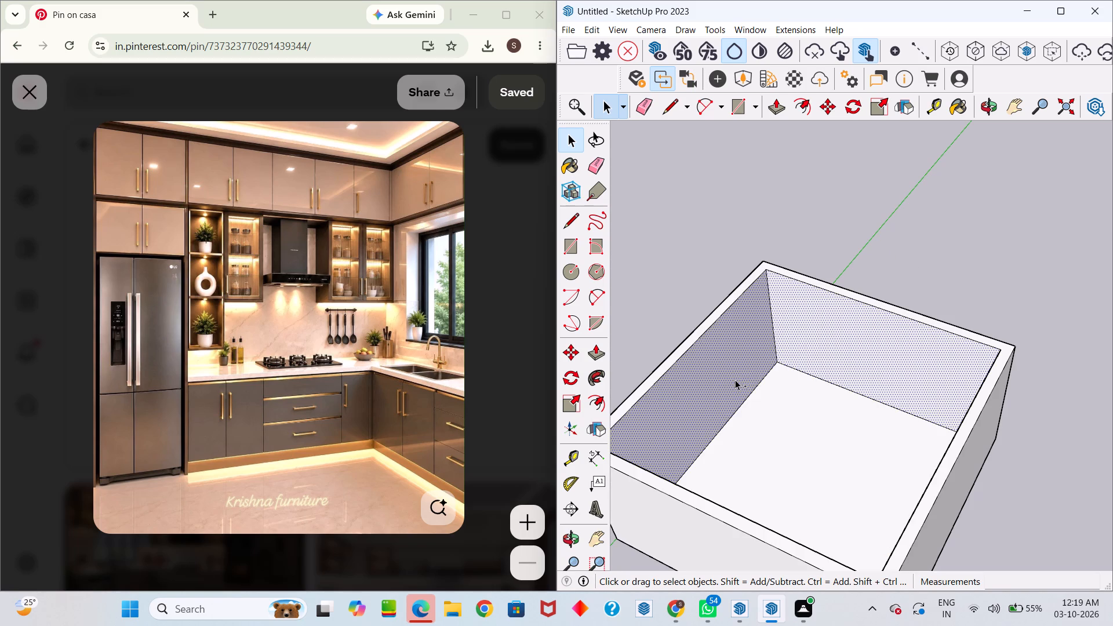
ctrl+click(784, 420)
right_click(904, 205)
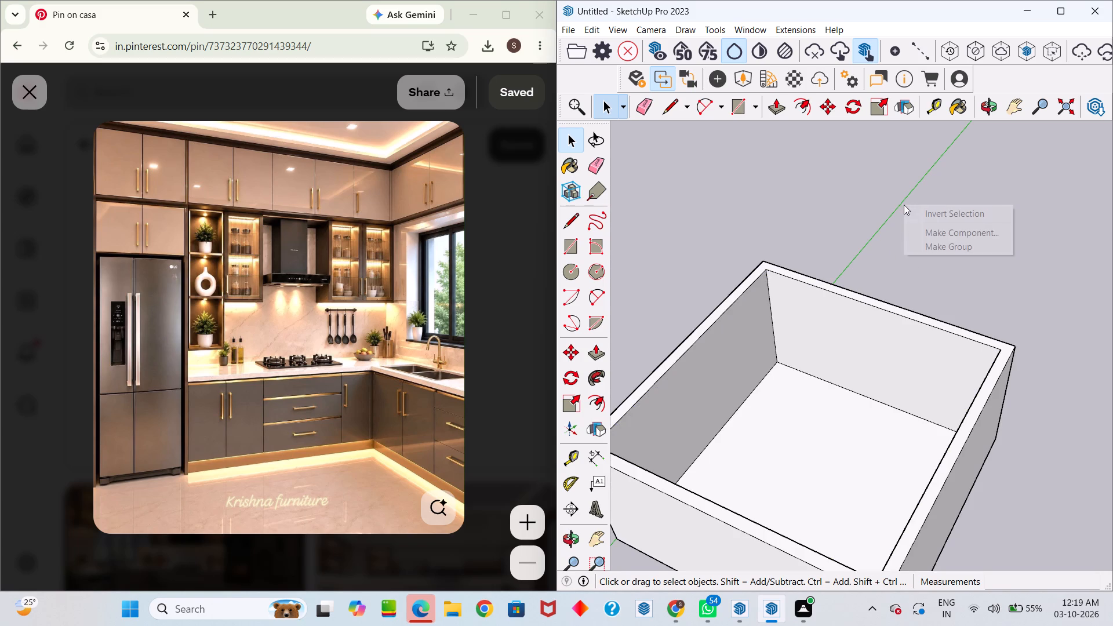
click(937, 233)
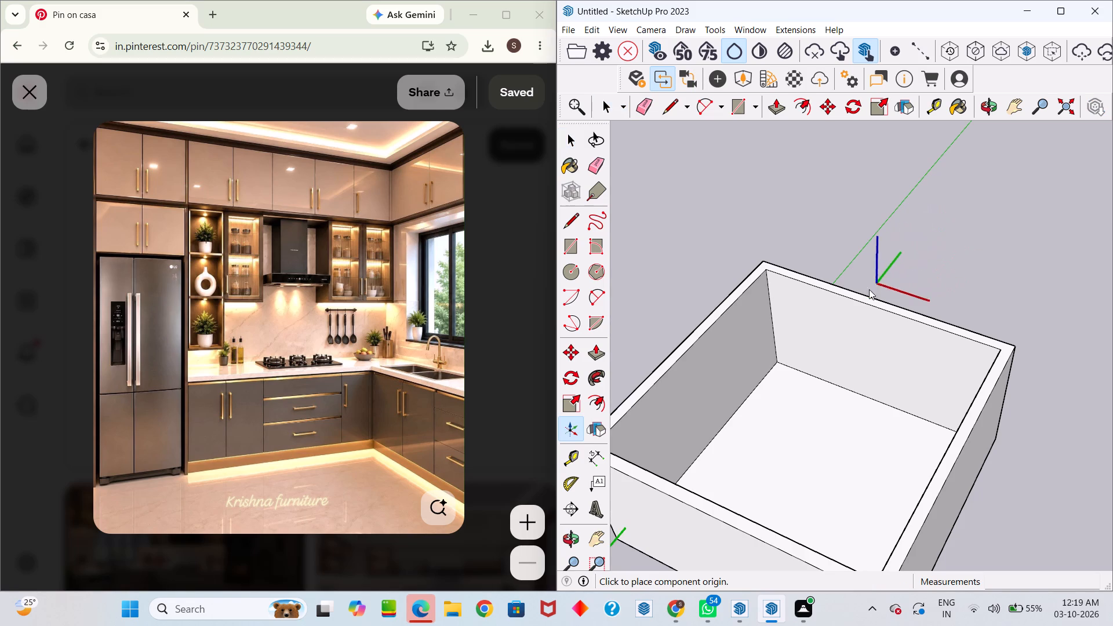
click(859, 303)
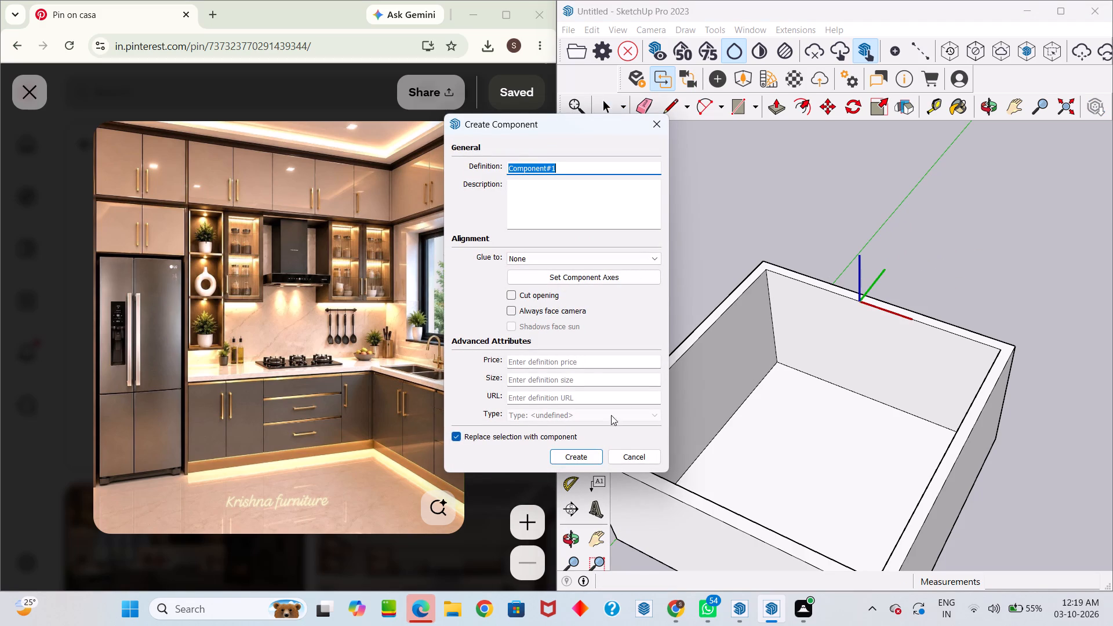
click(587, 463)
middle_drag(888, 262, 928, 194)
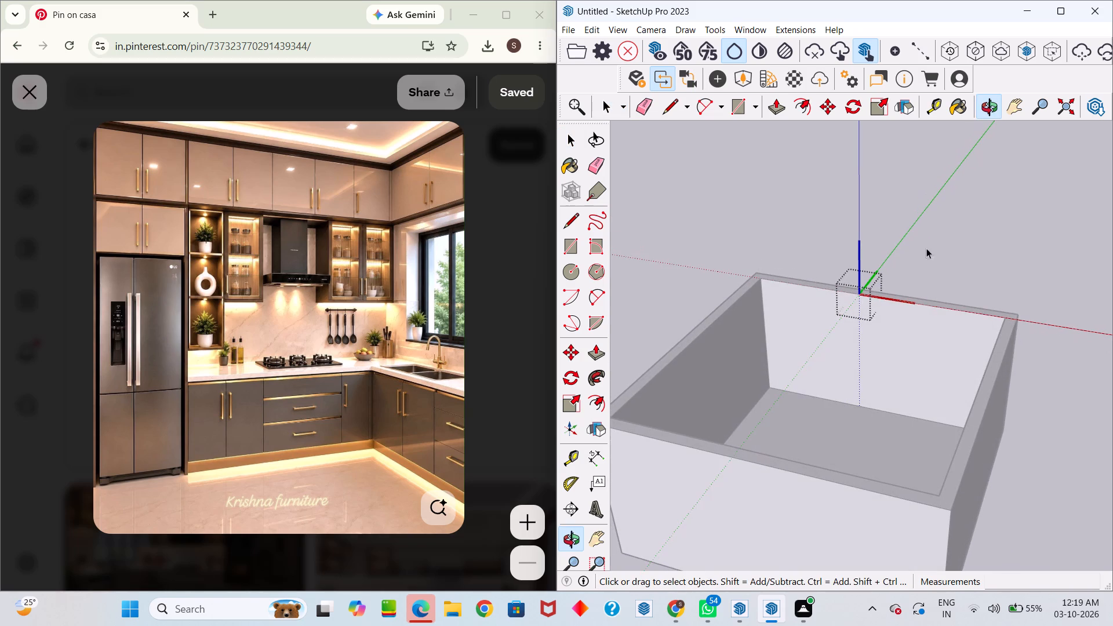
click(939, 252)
Test-select the room's connected geometry and single wall faces to check whether they form separate objects.
triple_click(891, 319)
click(892, 319)
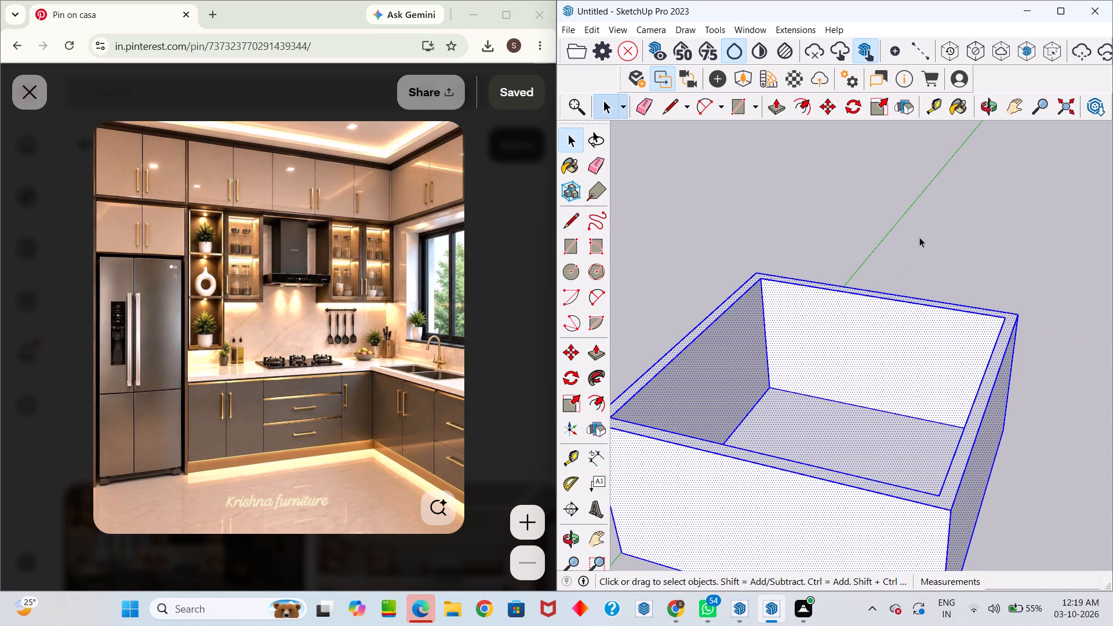
click(930, 217)
click(932, 222)
click(932, 227)
drag(934, 230, 936, 240)
drag(936, 240, 936, 246)
drag(935, 244, 935, 249)
drag(936, 248, 940, 259)
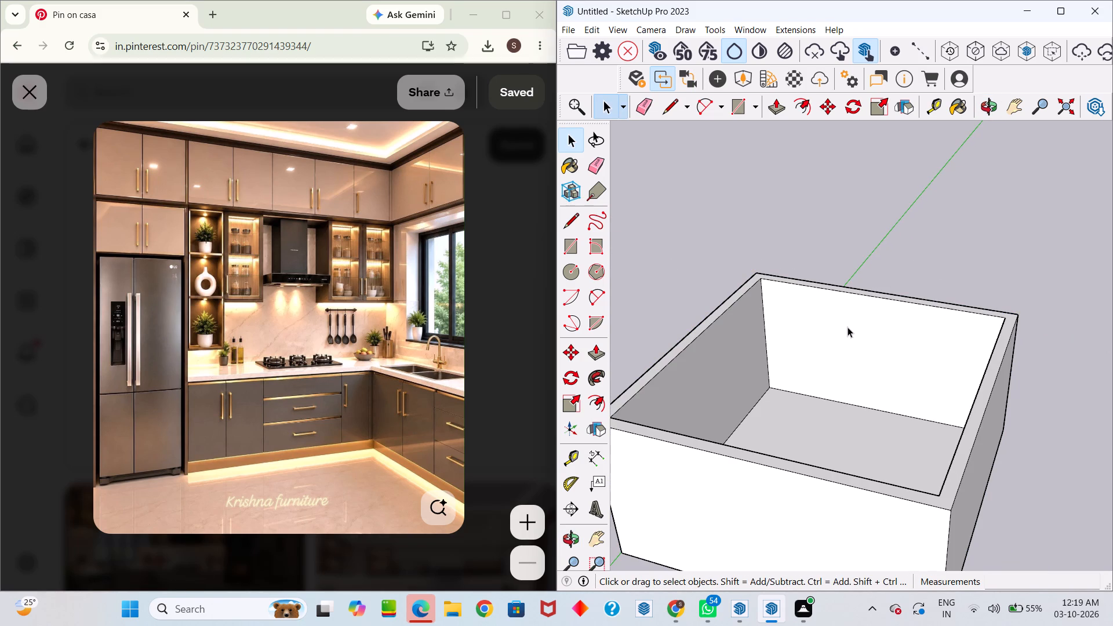
triple_click(847, 327)
double_click(849, 327)
double_click(852, 327)
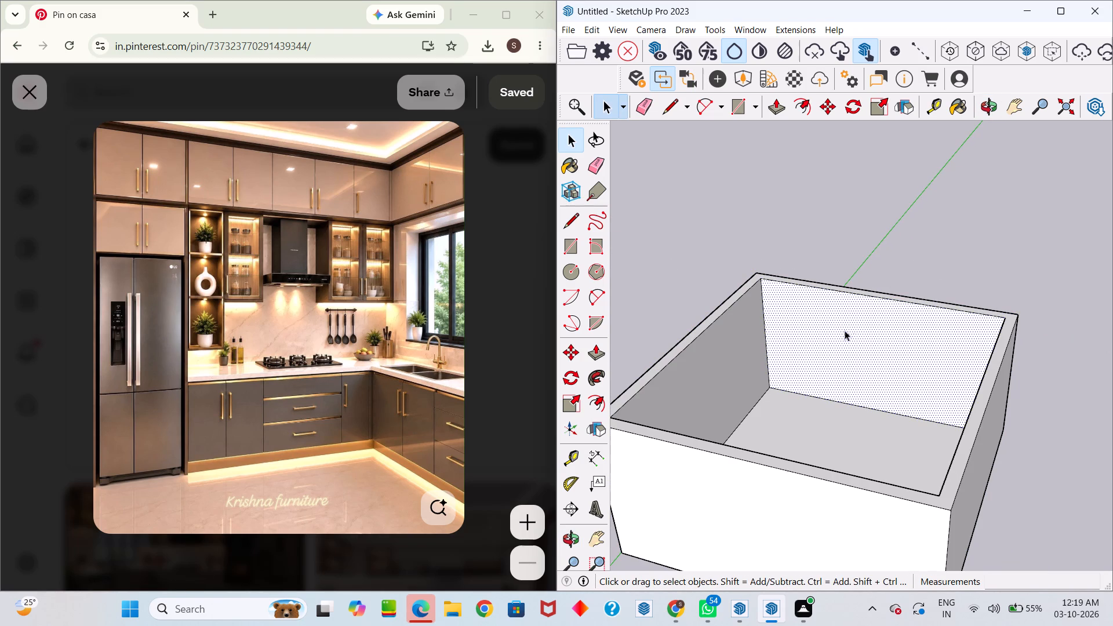
double_click(817, 336)
middle_drag(897, 213, 856, 345)
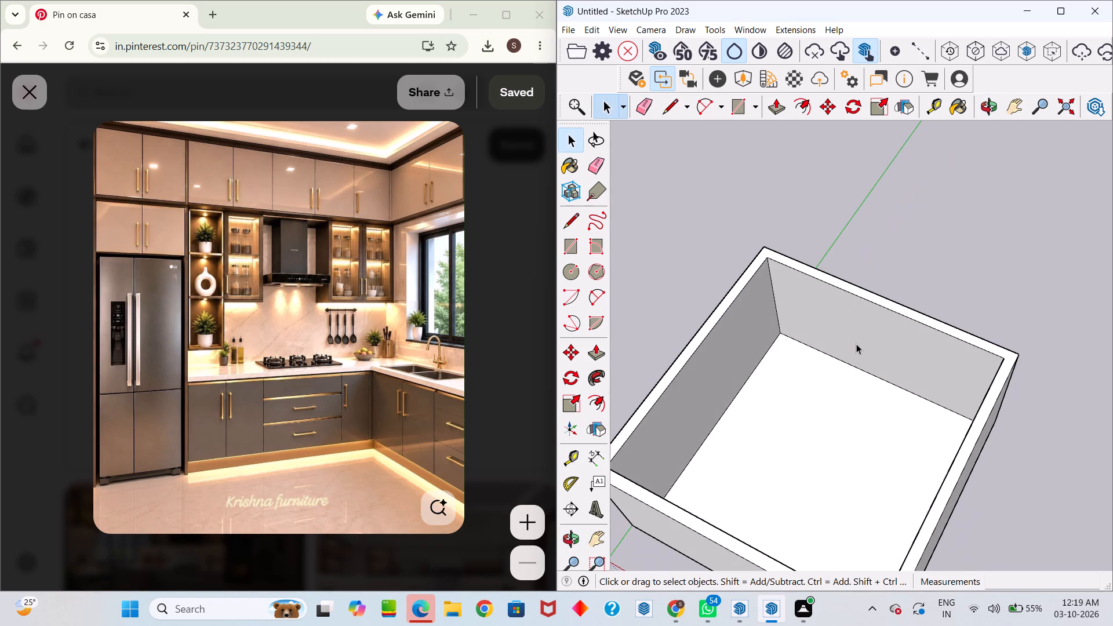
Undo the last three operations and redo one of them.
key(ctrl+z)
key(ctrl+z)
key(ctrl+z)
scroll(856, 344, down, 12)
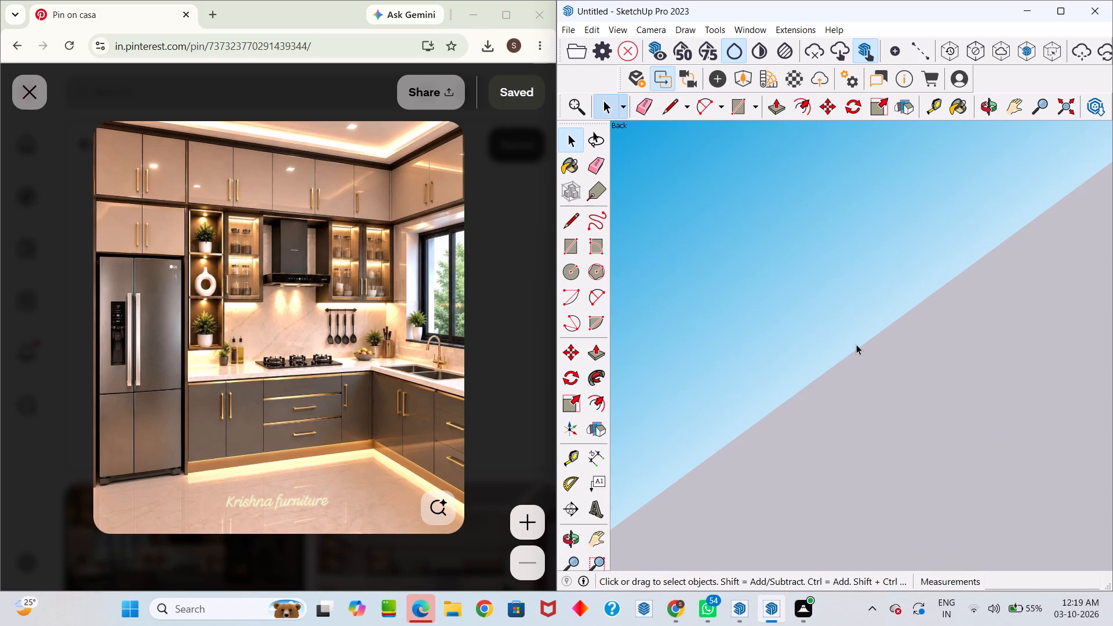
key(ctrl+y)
Zoom to the model's extents and look around the drawing space for the room geometry.
middle_drag(865, 300, 868, 453)
scroll(874, 367, down, 20)
scroll(874, 367, down, 20)
scroll(874, 367, down, 16)
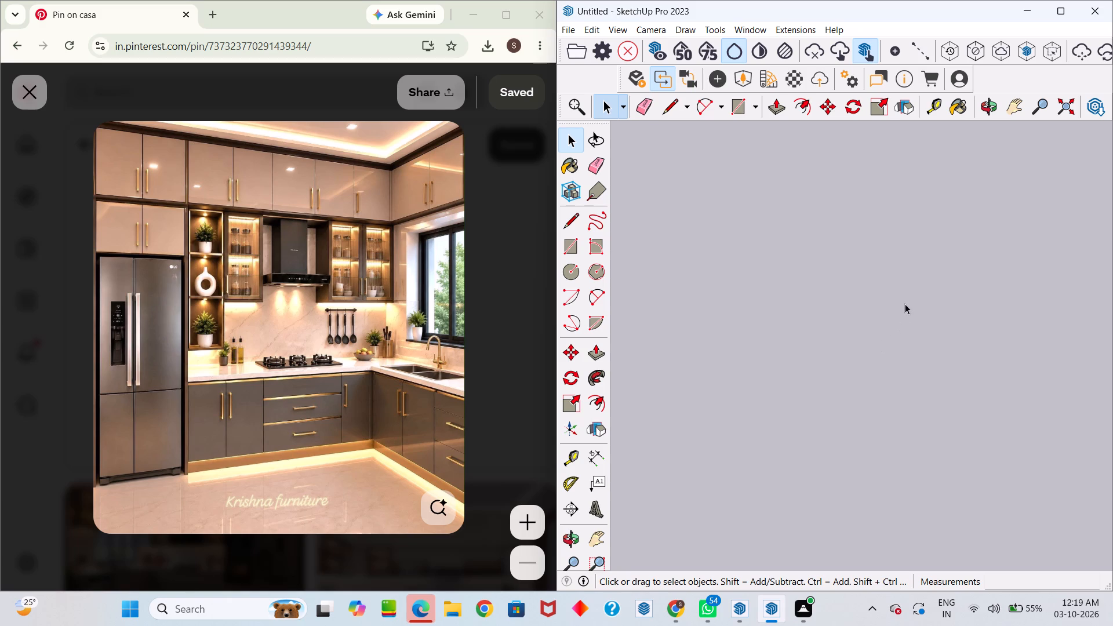
scroll(905, 304, down, 20)
scroll(905, 304, down, 20)
scroll(905, 304, down, 1)
scroll(932, 203, down, 1)
middle_drag(932, 200, 788, 119)
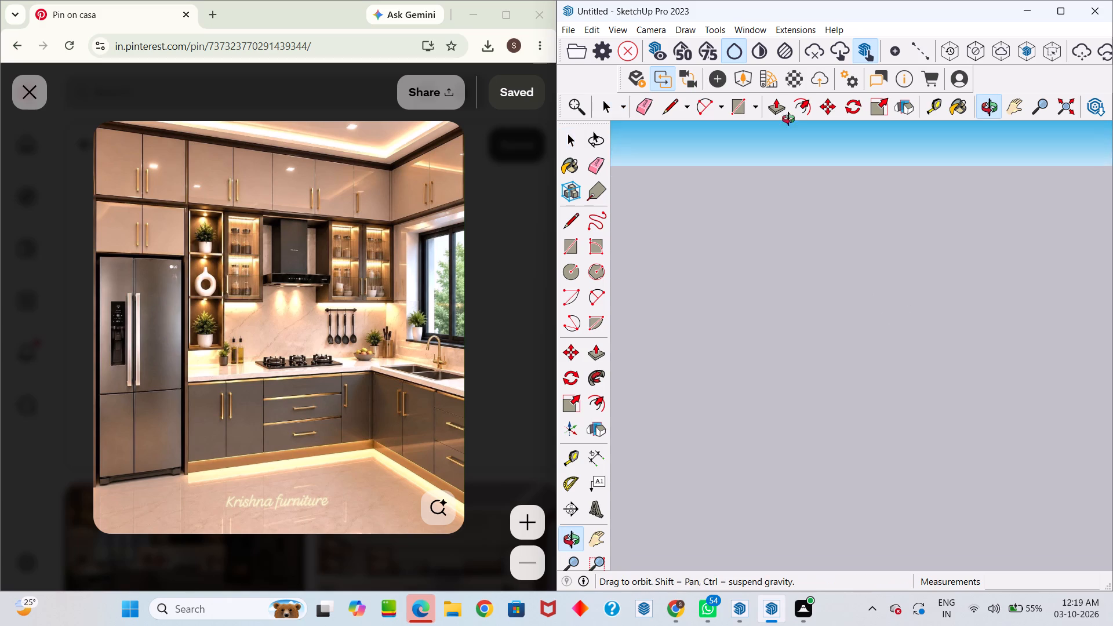
middle_drag(788, 119, 724, 17)
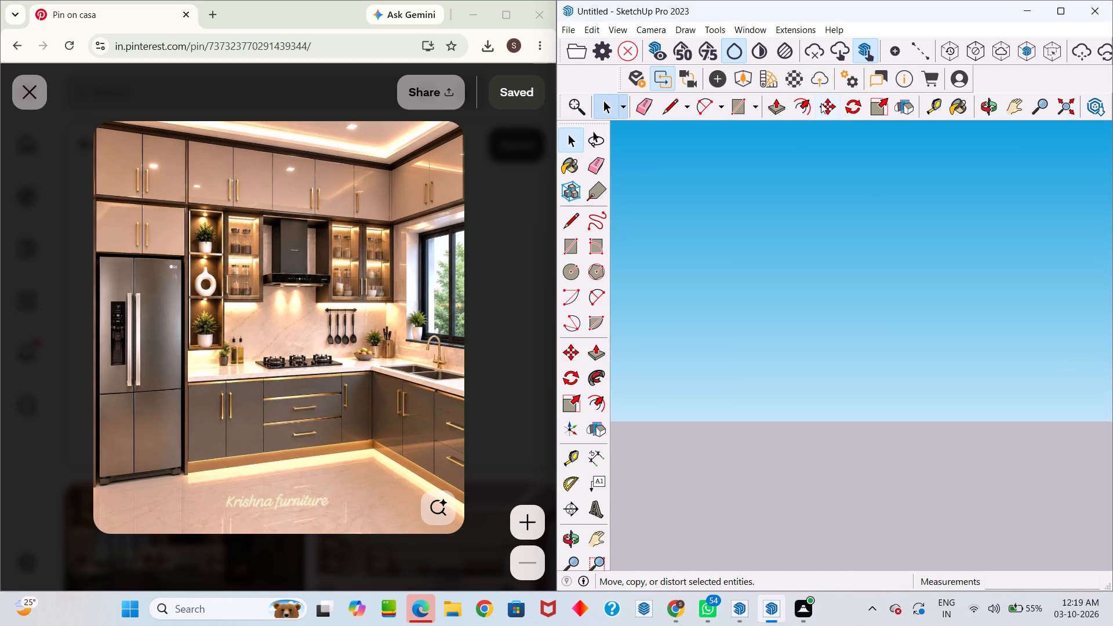
click(1070, 104)
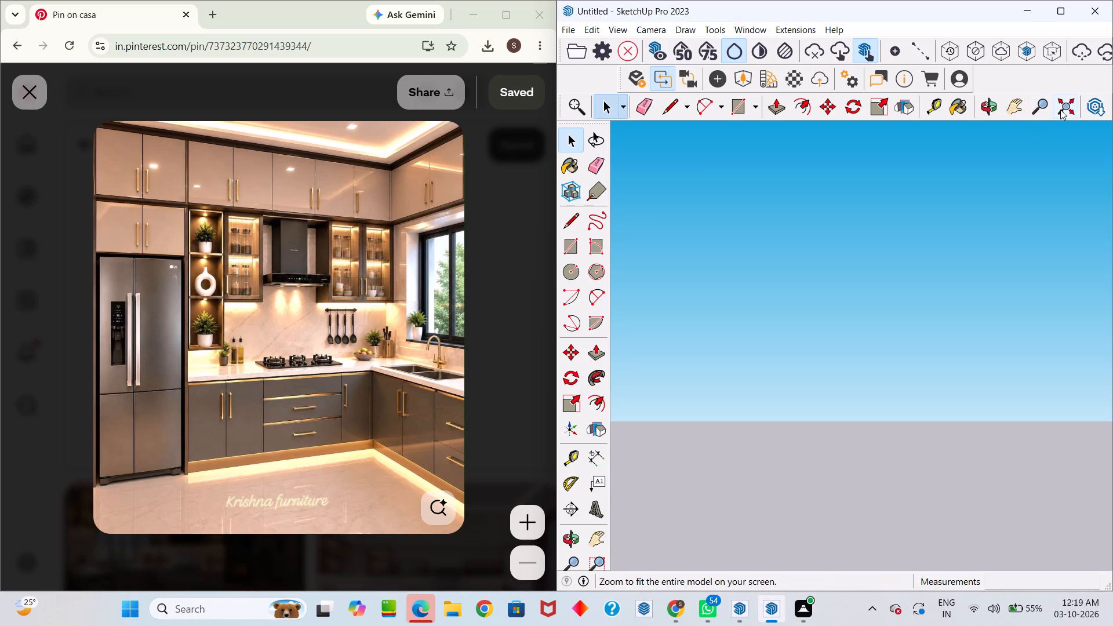
click(1061, 106)
middle_drag(1046, 126, 1001, 299)
scroll(1040, 148, down, 1)
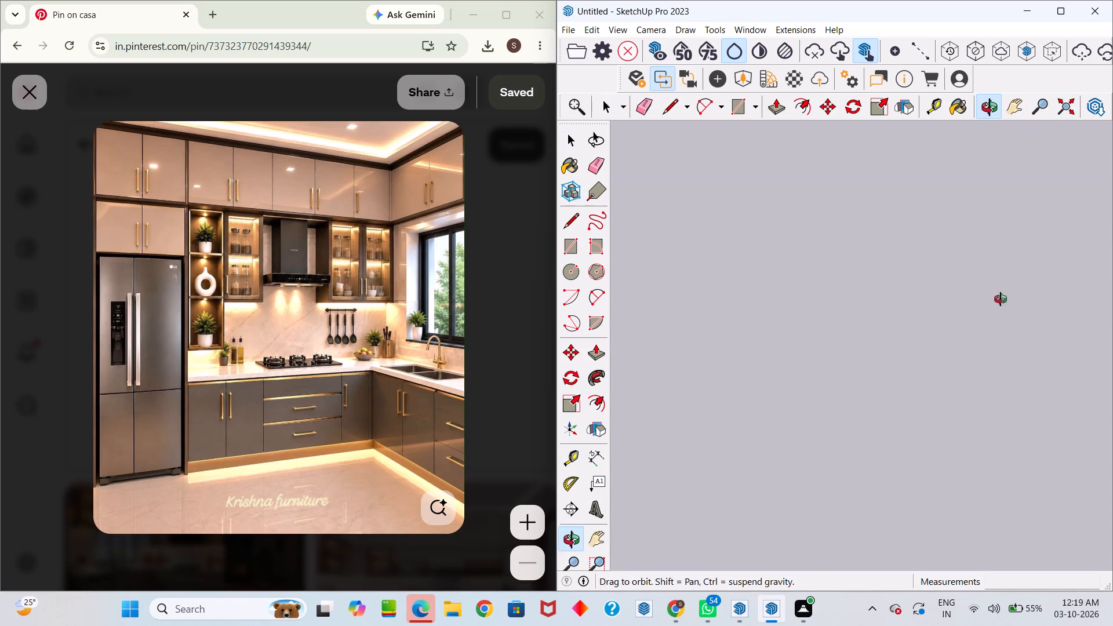
middle_drag(1001, 299, 996, 303)
scroll(995, 303, up, 1)
scroll(989, 302, down, 20)
scroll(989, 302, down, 2)
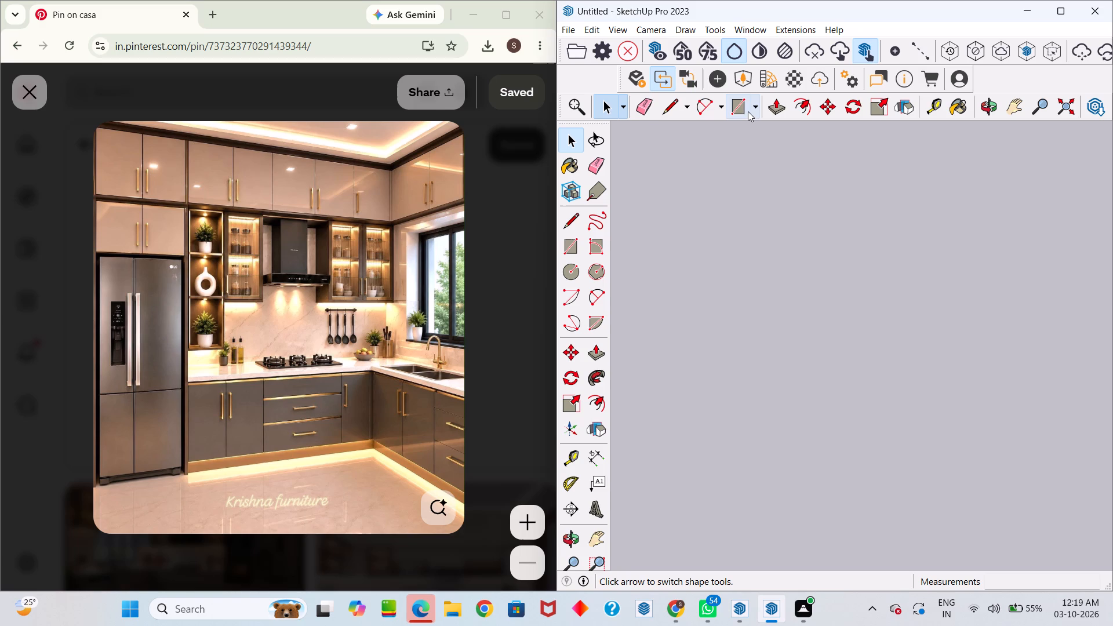
Start the Rectangle tool for a new rectangle in the empty drawing space.
click(734, 103)
scroll(689, 369, down, 6)
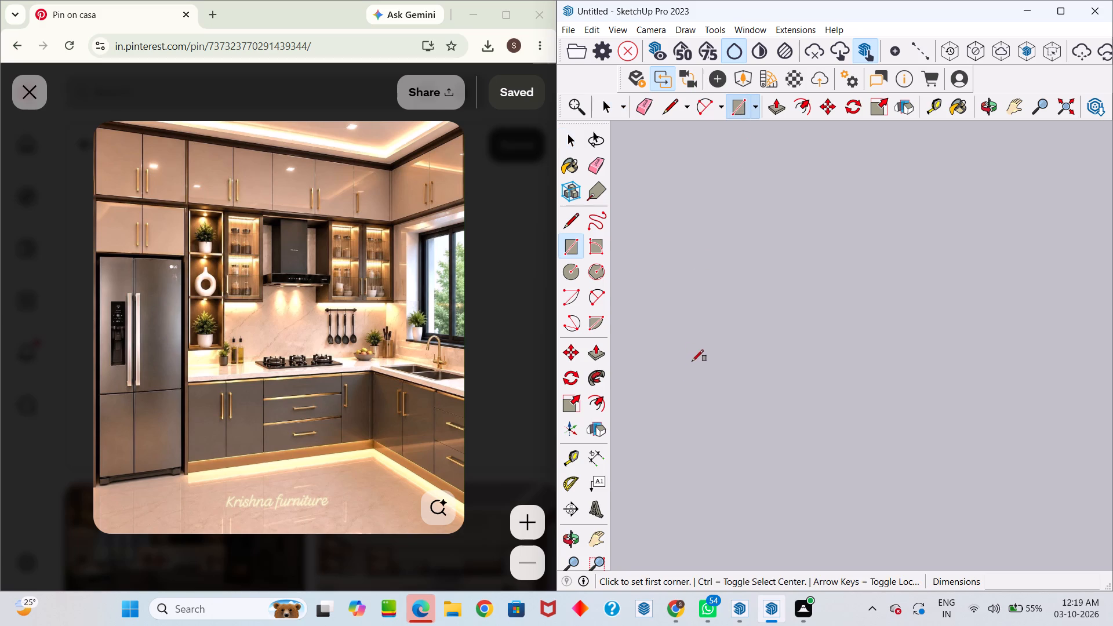
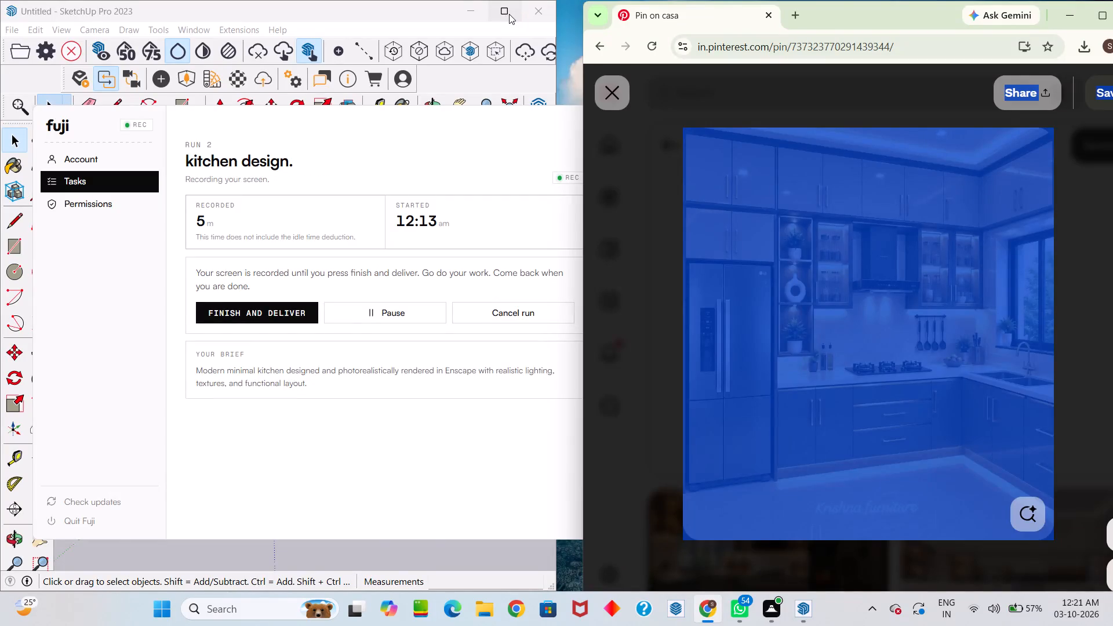
Arrange the SketchUp model and the Pinterest kitchen reference side by side and clear the highlight over the reference image.
click(508, 13)
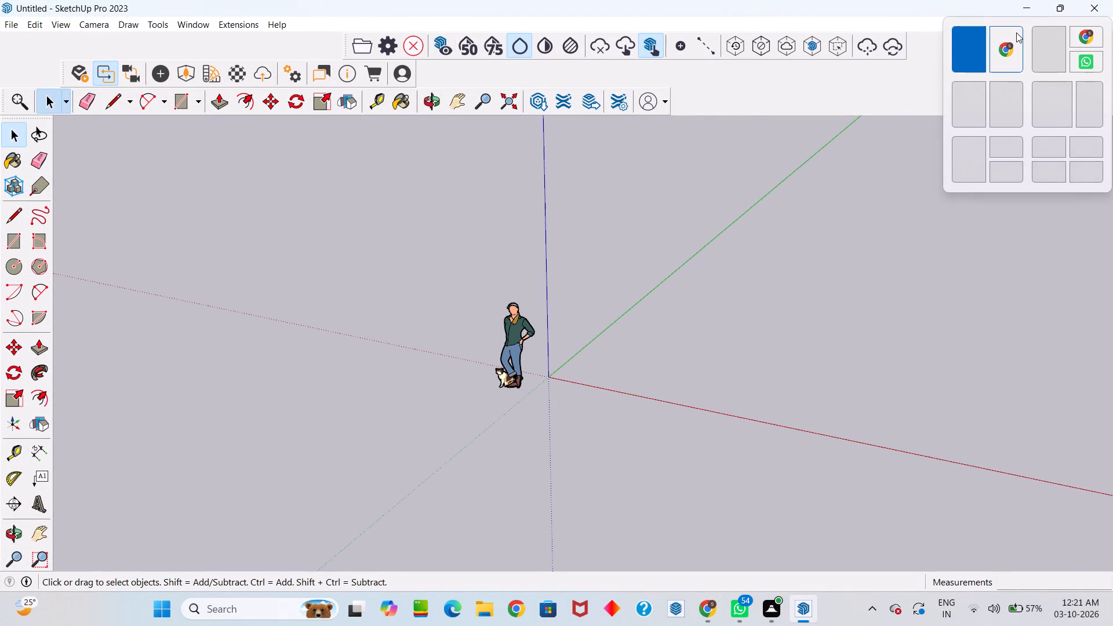
click(1016, 32)
middle_drag(803, 211, 881, 210)
click(828, 252)
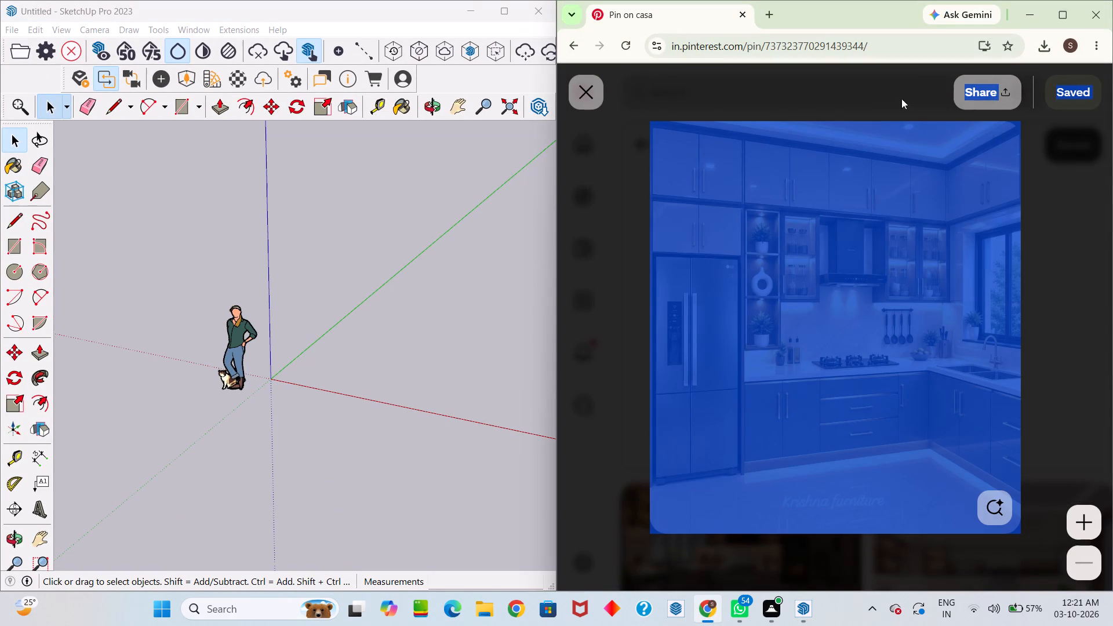
click(878, 89)
scroll(829, 294, down, 5)
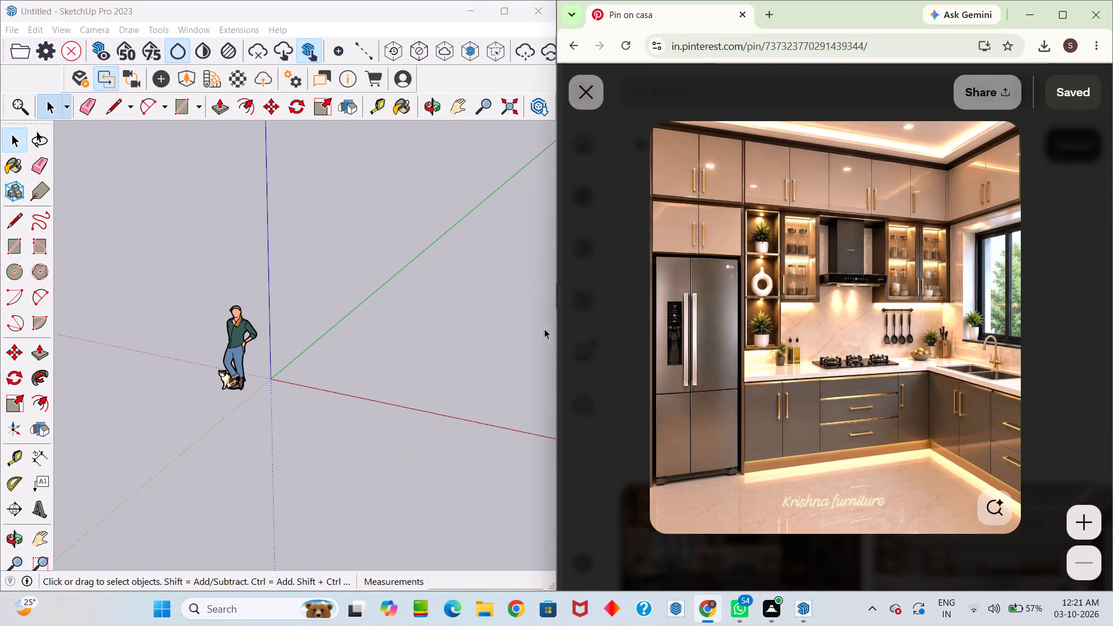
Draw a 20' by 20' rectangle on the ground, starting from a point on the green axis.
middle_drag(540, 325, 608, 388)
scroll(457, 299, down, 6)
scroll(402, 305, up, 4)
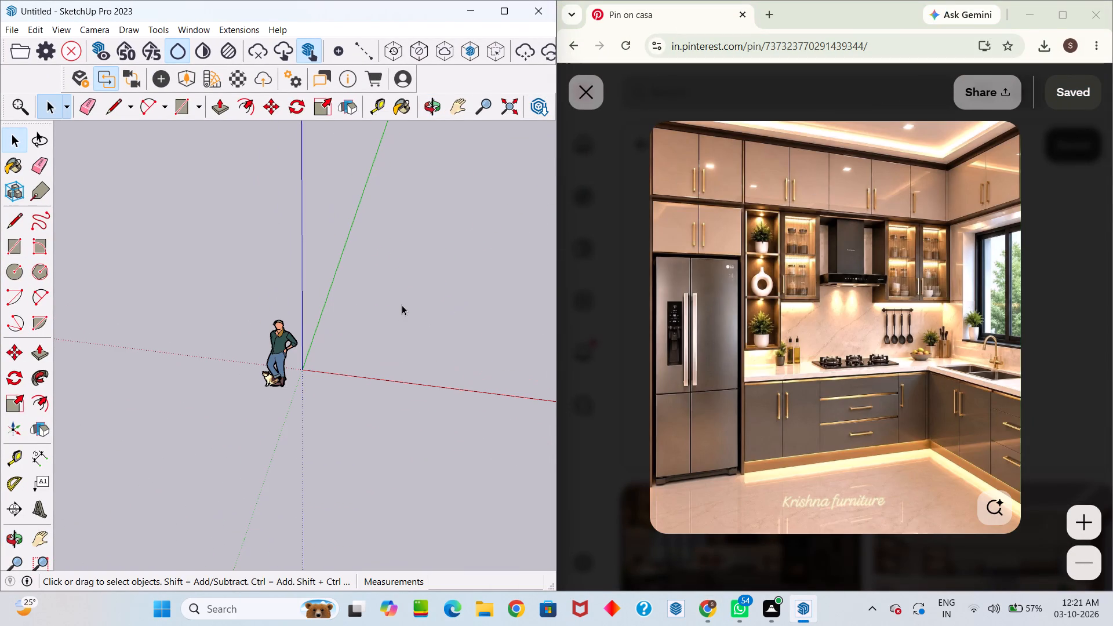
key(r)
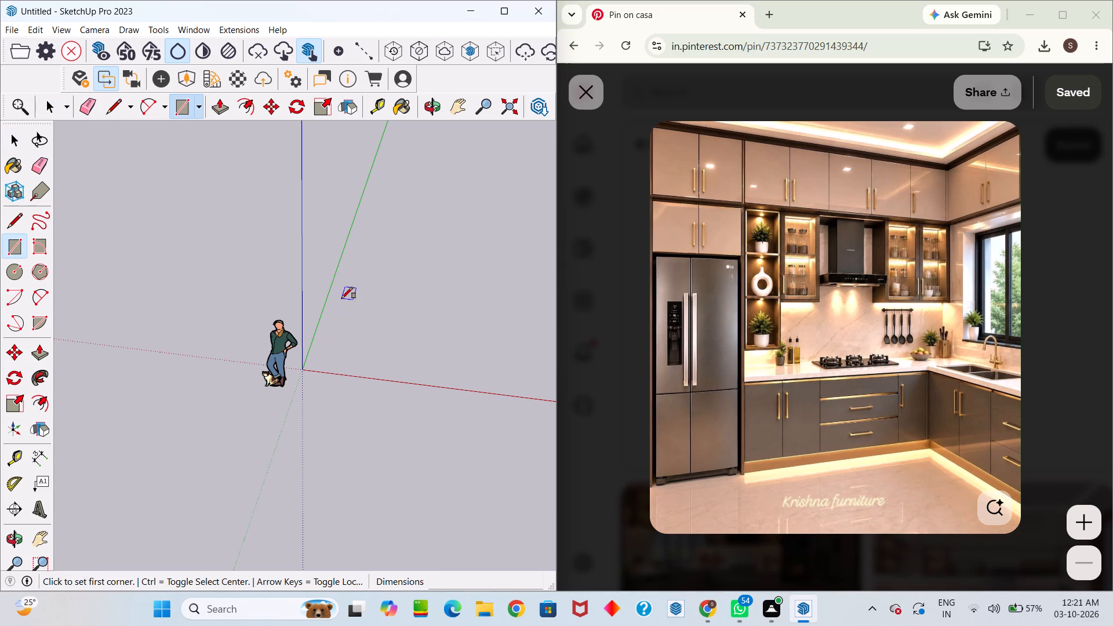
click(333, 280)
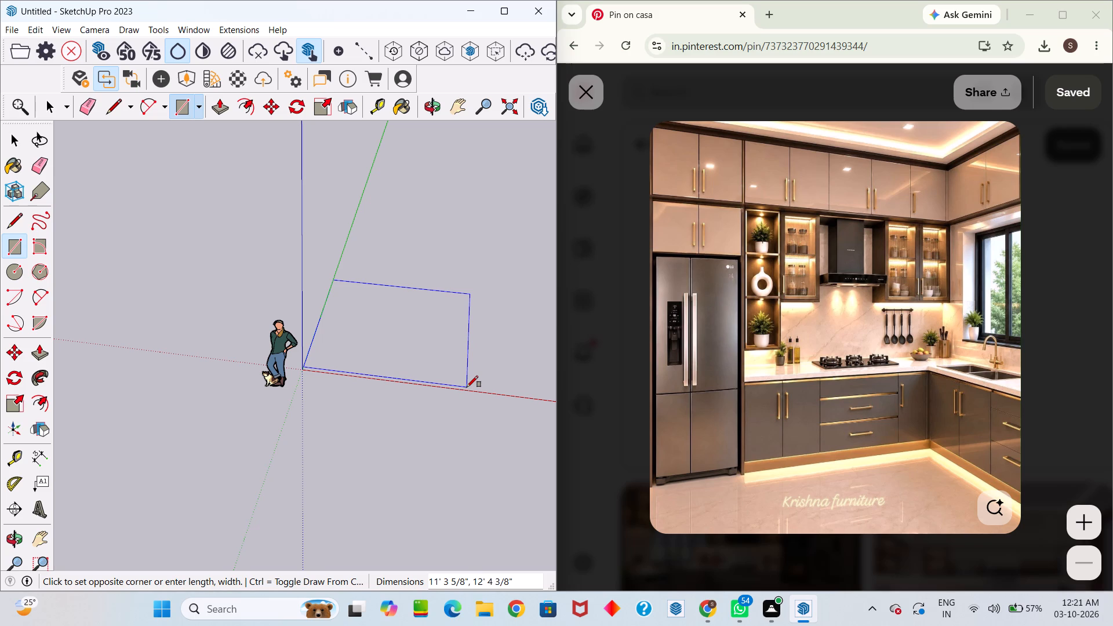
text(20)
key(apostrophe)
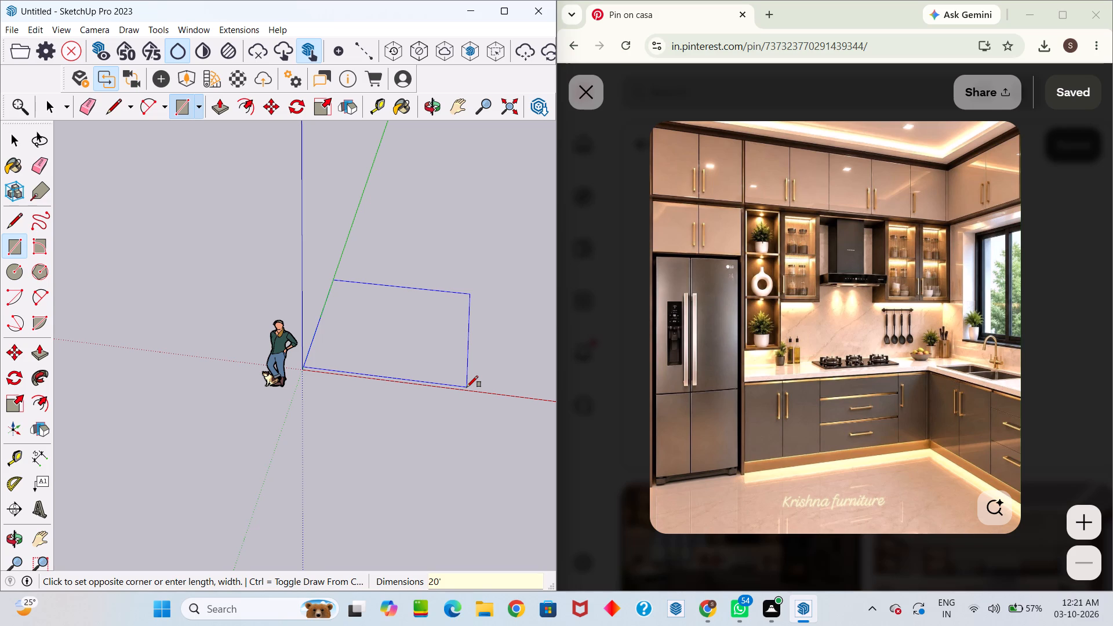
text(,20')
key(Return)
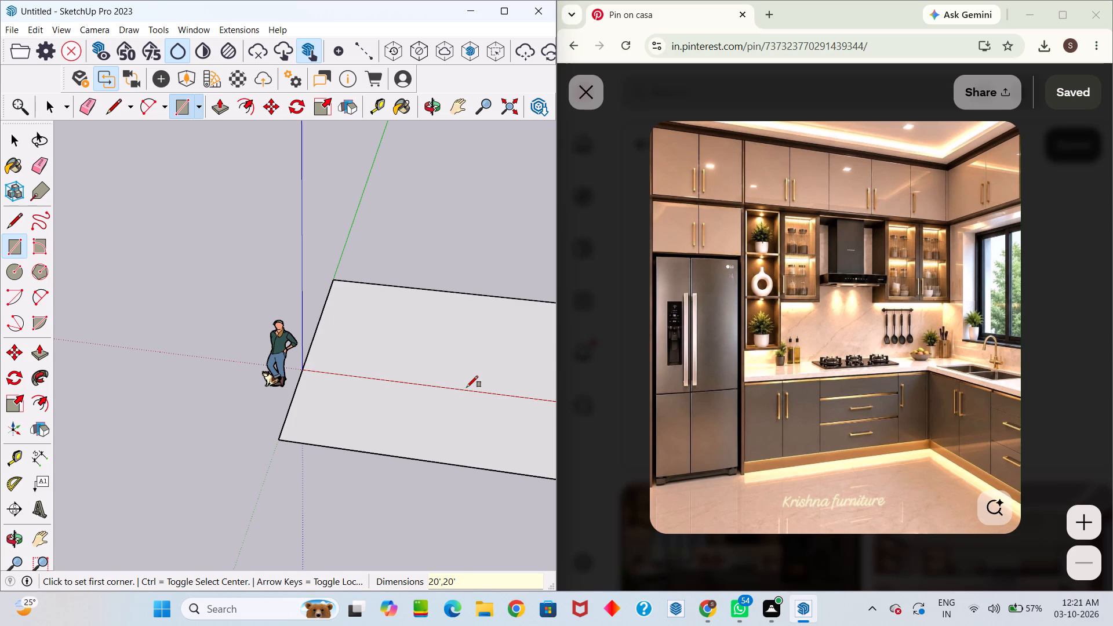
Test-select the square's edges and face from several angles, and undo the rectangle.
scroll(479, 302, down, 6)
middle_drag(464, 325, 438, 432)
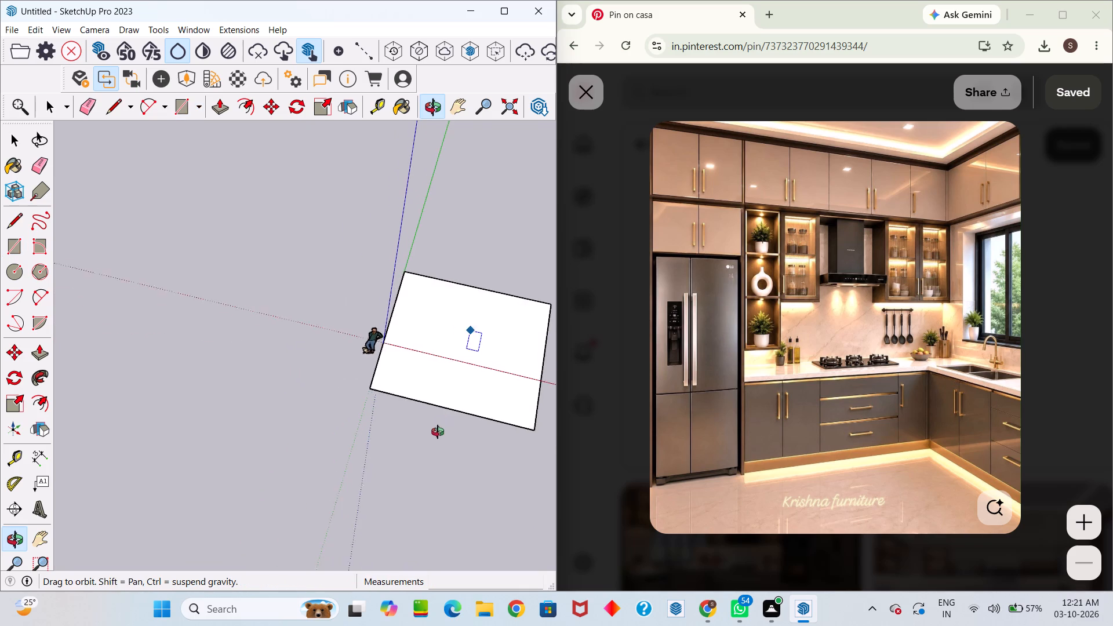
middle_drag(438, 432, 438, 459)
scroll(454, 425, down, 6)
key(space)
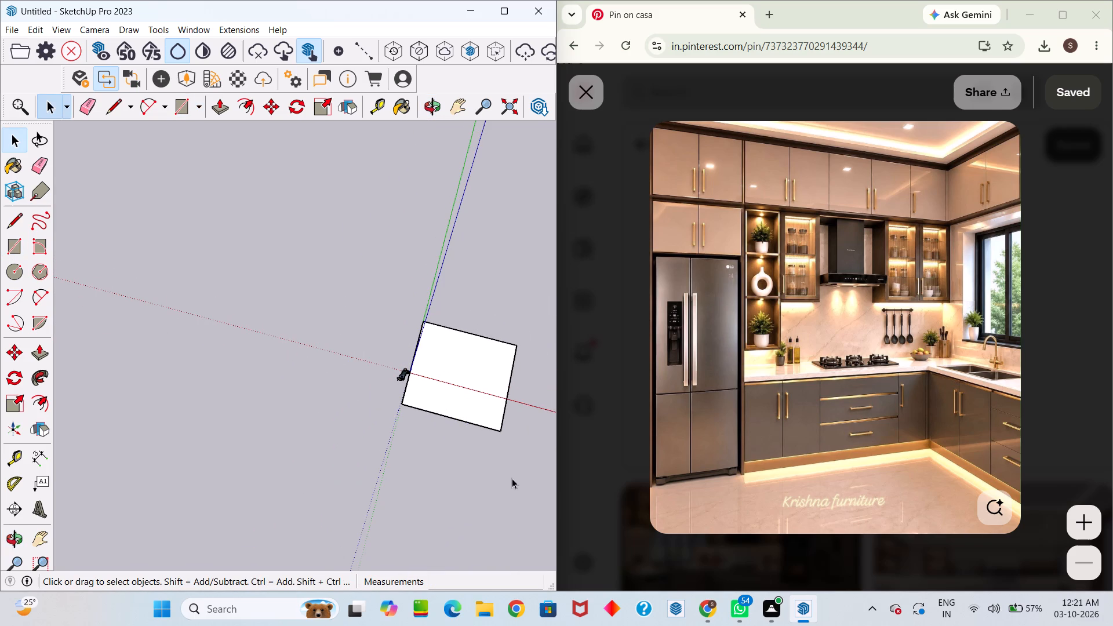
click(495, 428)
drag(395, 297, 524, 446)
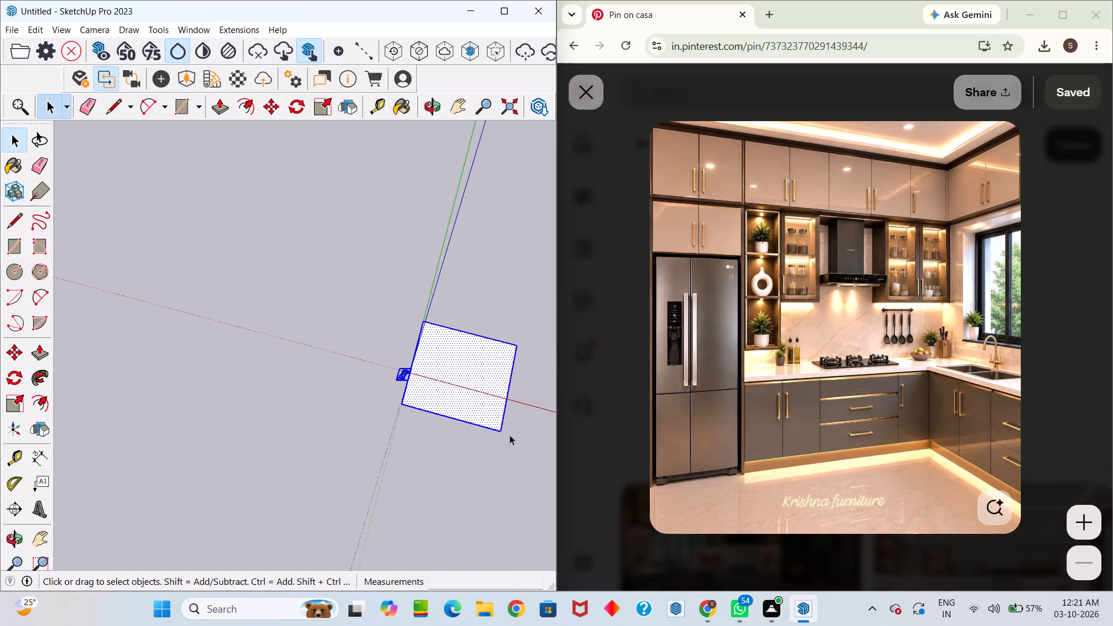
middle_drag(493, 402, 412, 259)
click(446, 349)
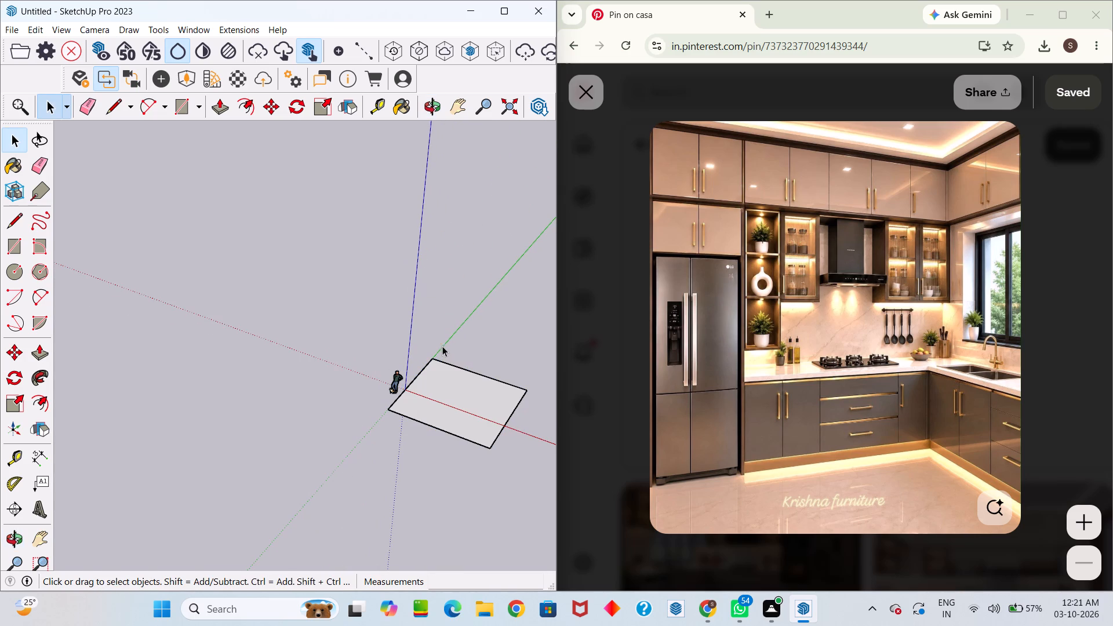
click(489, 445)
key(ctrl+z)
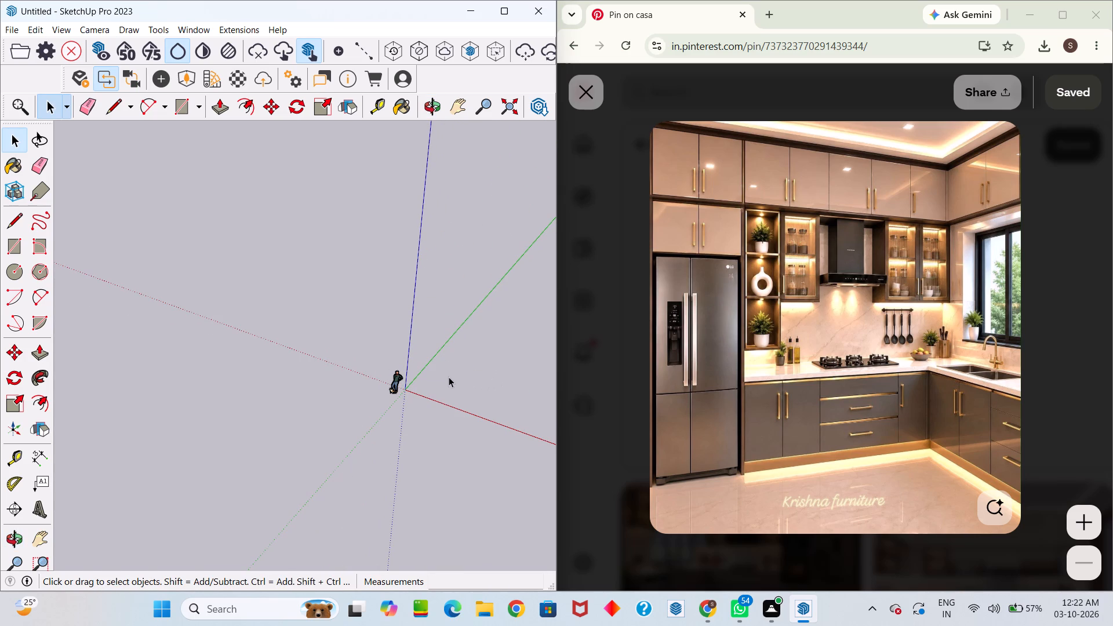
Draw a 20' by 20' floor rectangle starting from a point on the green axis, well away from the origin.
key(r)
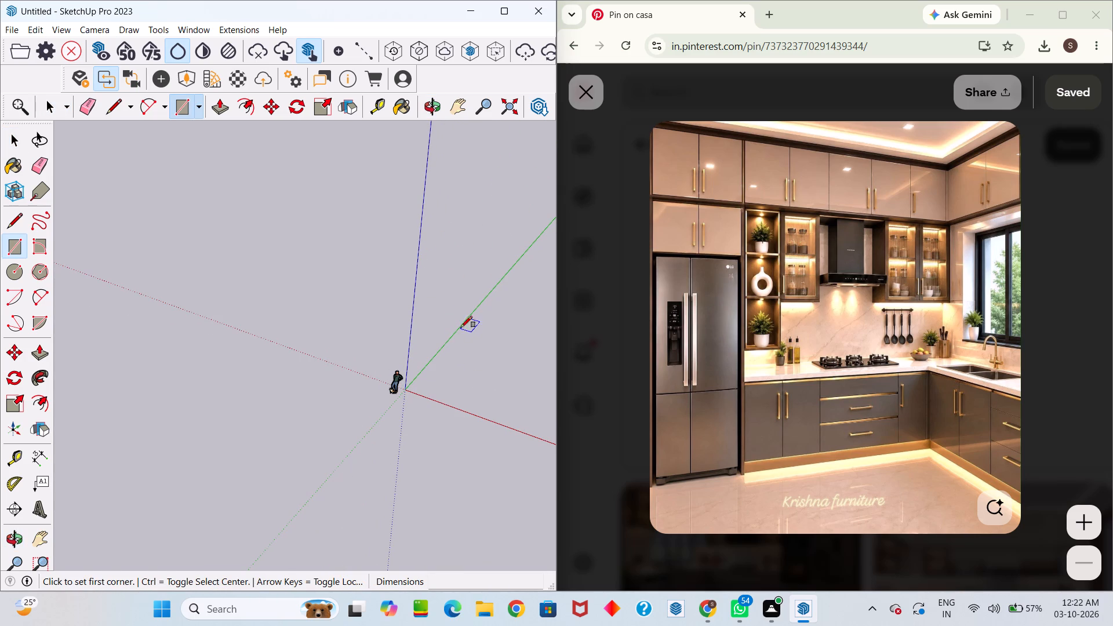
click(514, 265)
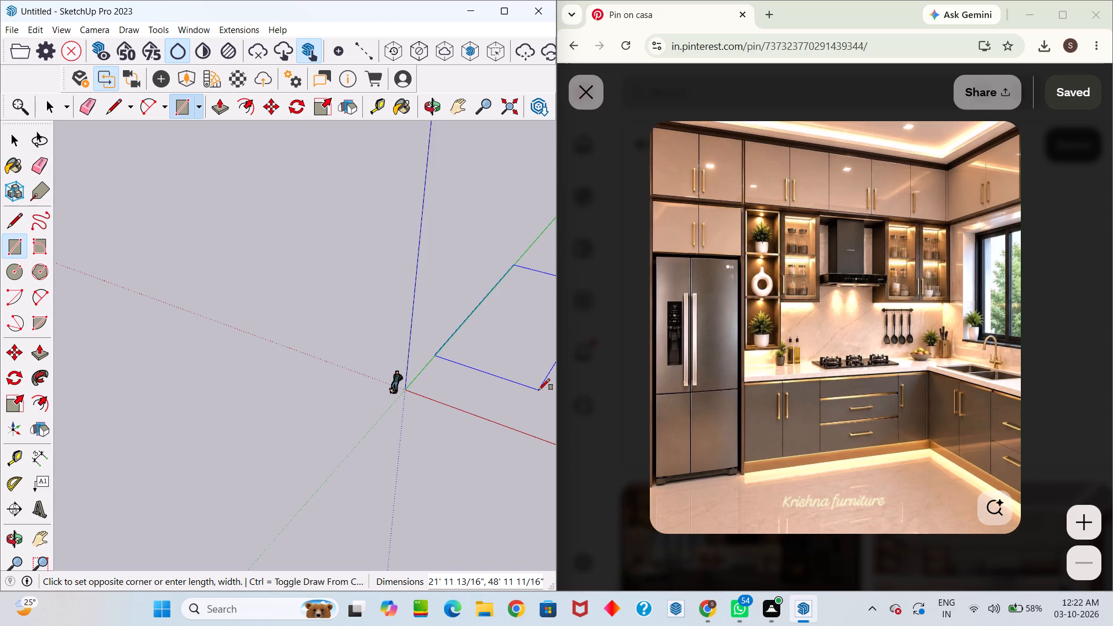
text(20)
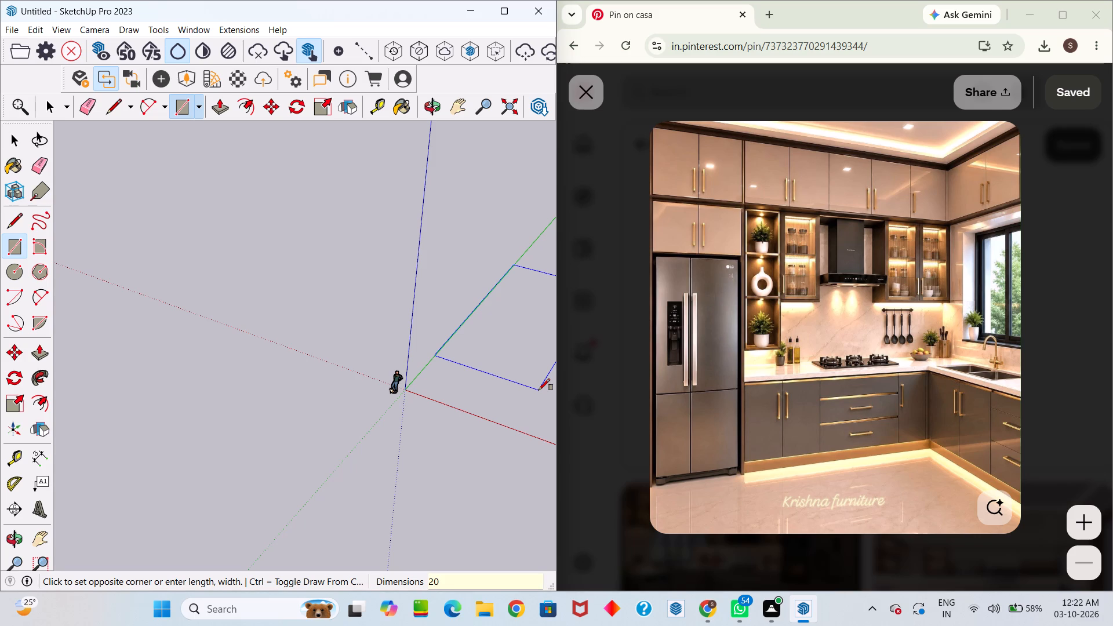
key(apostrophe)
text(,20')
key(Return)
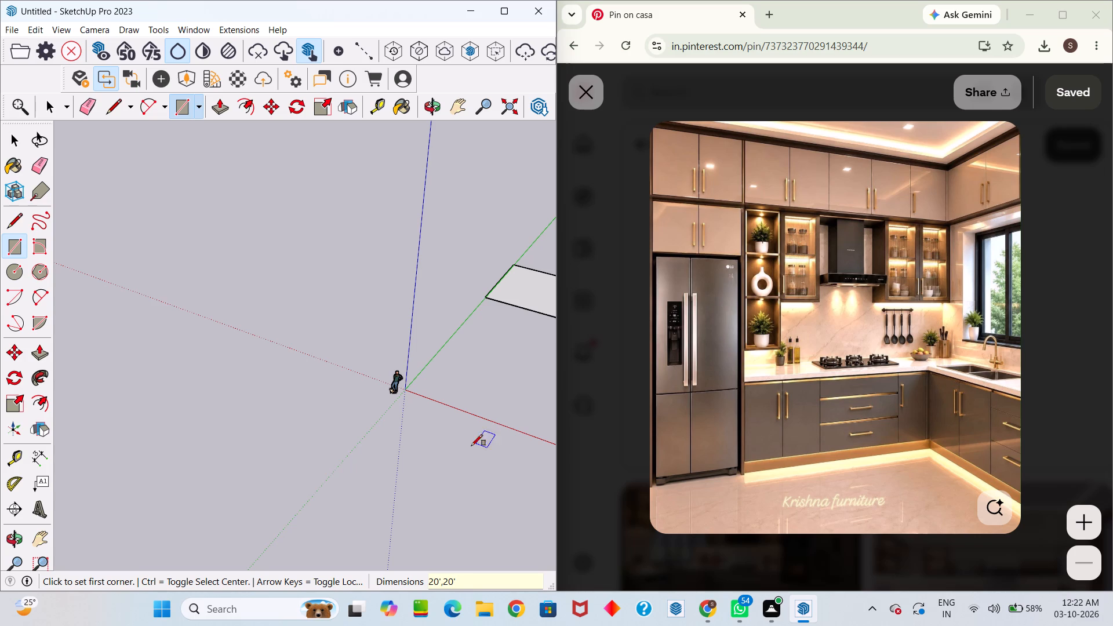
Offset the floor square's outline 9" inward to mark the wall thickness.
middle_drag(476, 438, 596, 489)
scroll(525, 340, down, 4)
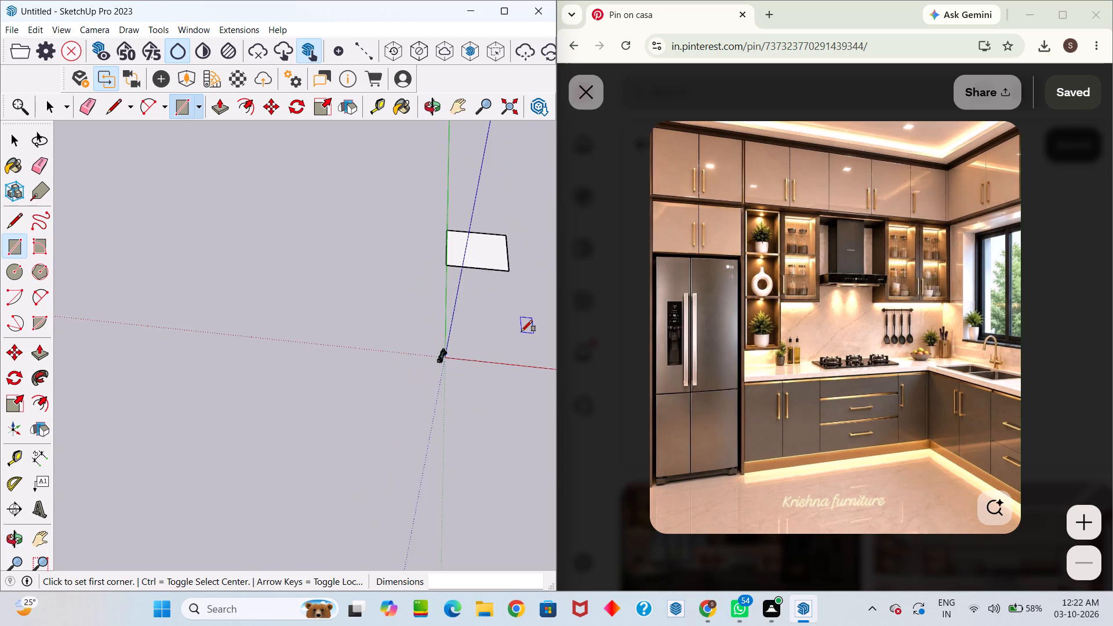
scroll(519, 315, up, 13)
middle_drag(533, 281, 518, 299)
drag(532, 281, 518, 299)
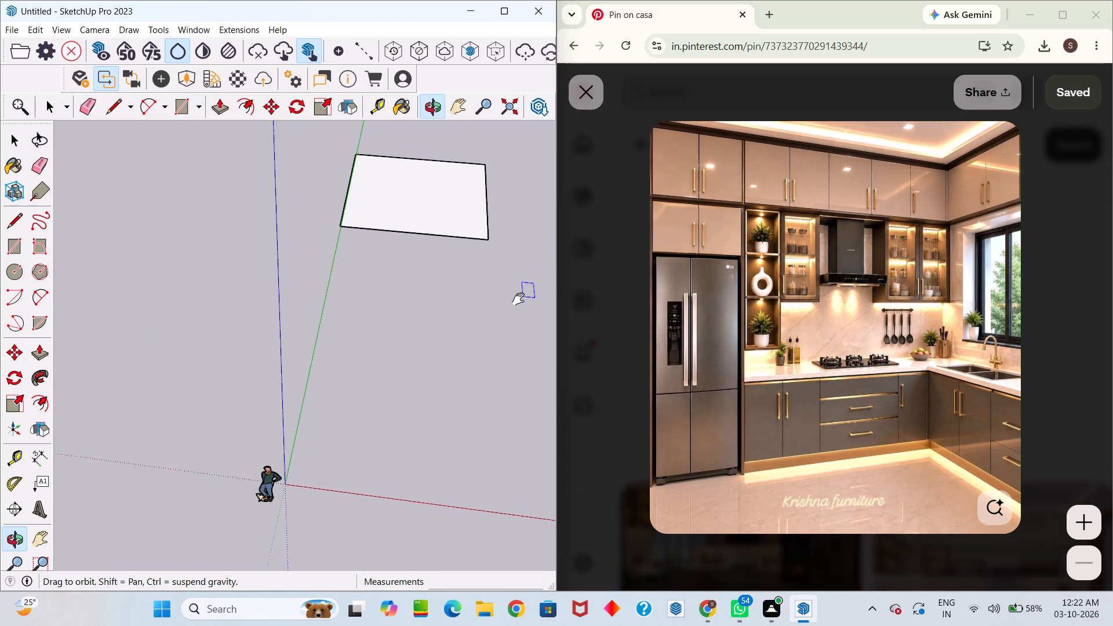
middle_drag(518, 299, 410, 398)
drag(518, 299, 410, 398)
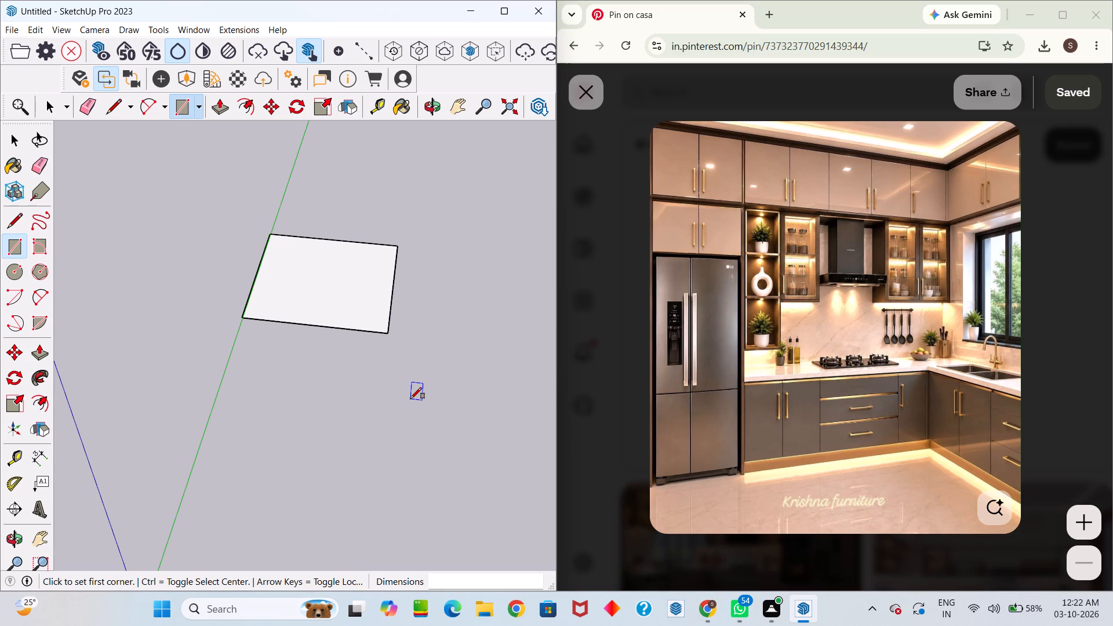
scroll(377, 336, up, 6)
middle_drag(384, 339, 395, 384)
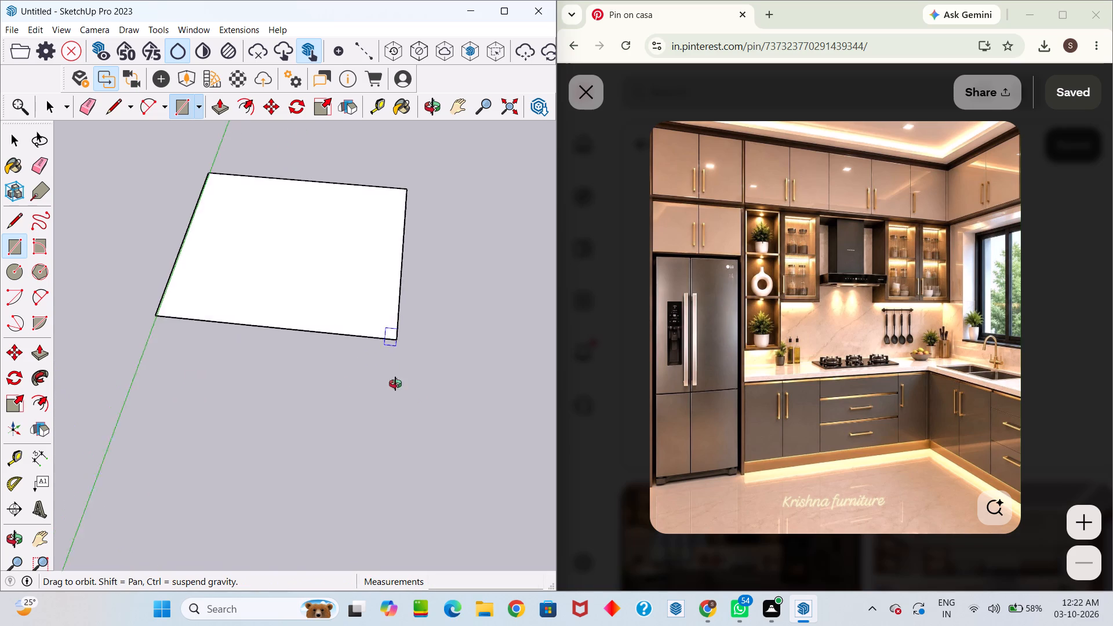
middle_drag(395, 384, 447, 499)
scroll(427, 486, down, 5)
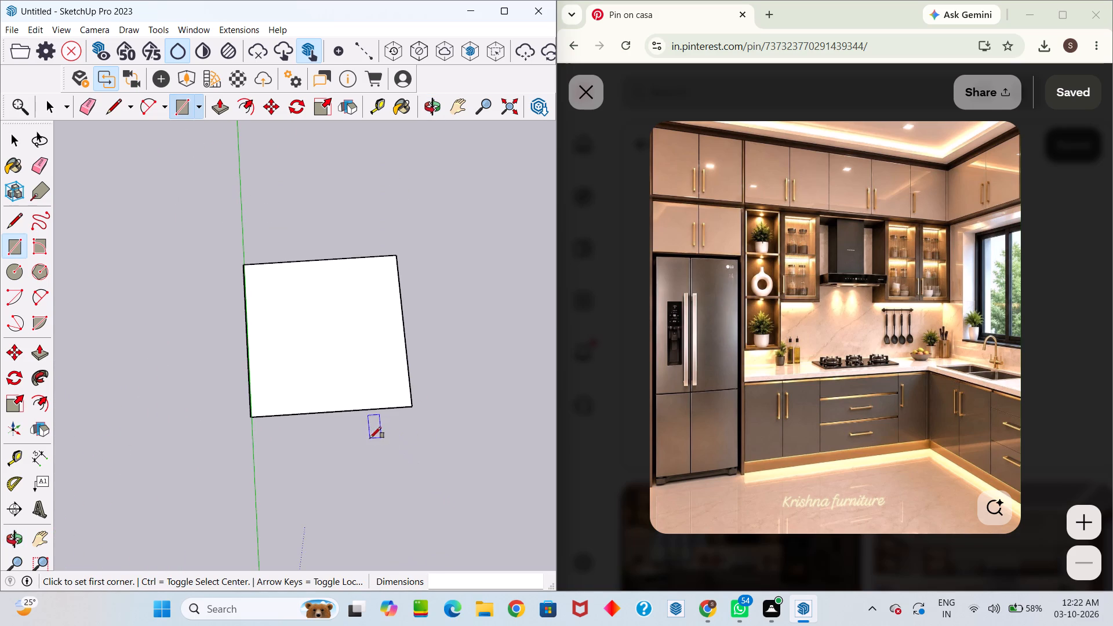
key(space)
click(343, 372)
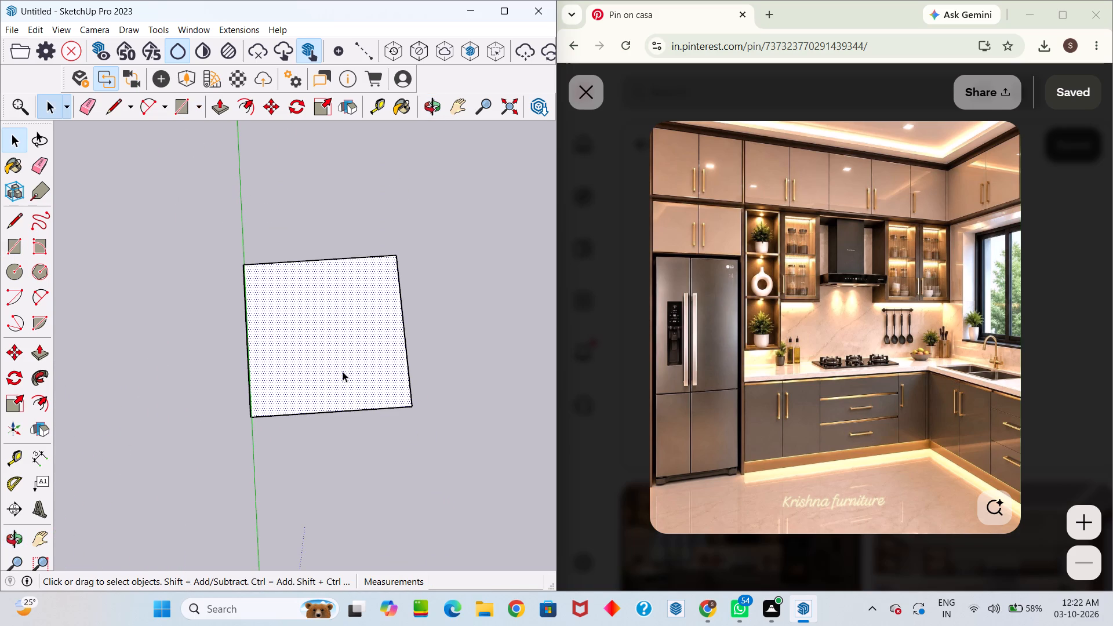
key(f)
click(343, 372)
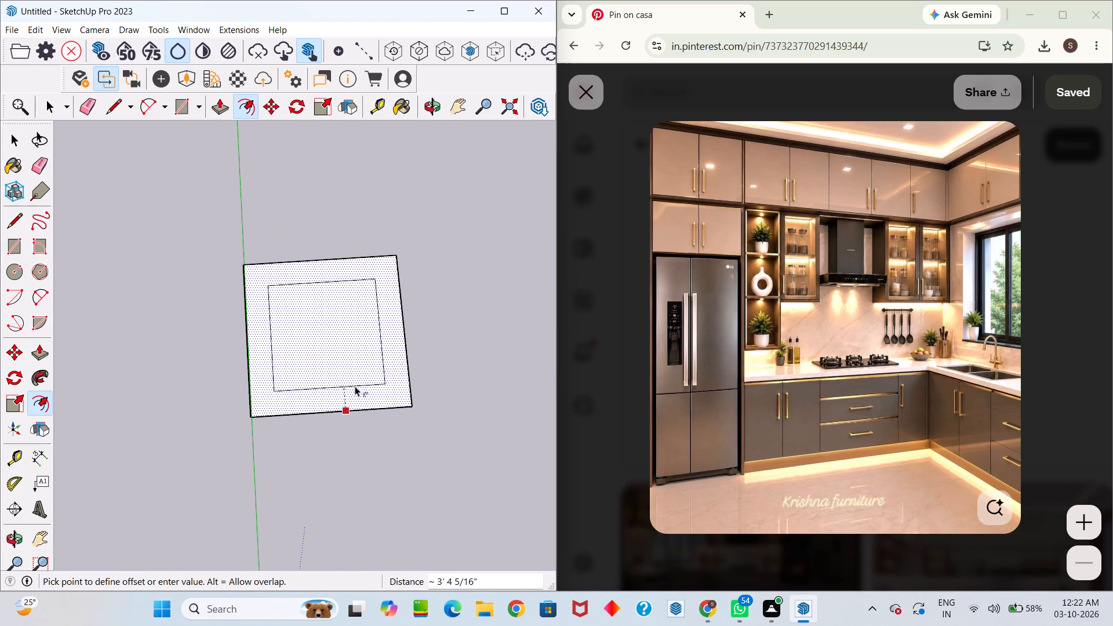
key(9)
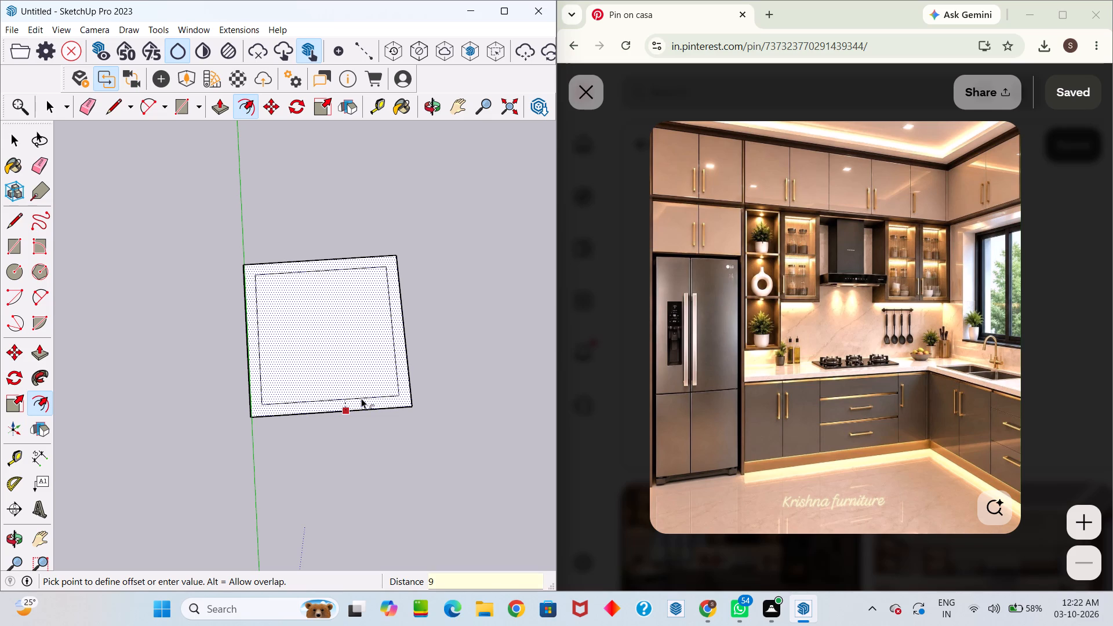
key(Return)
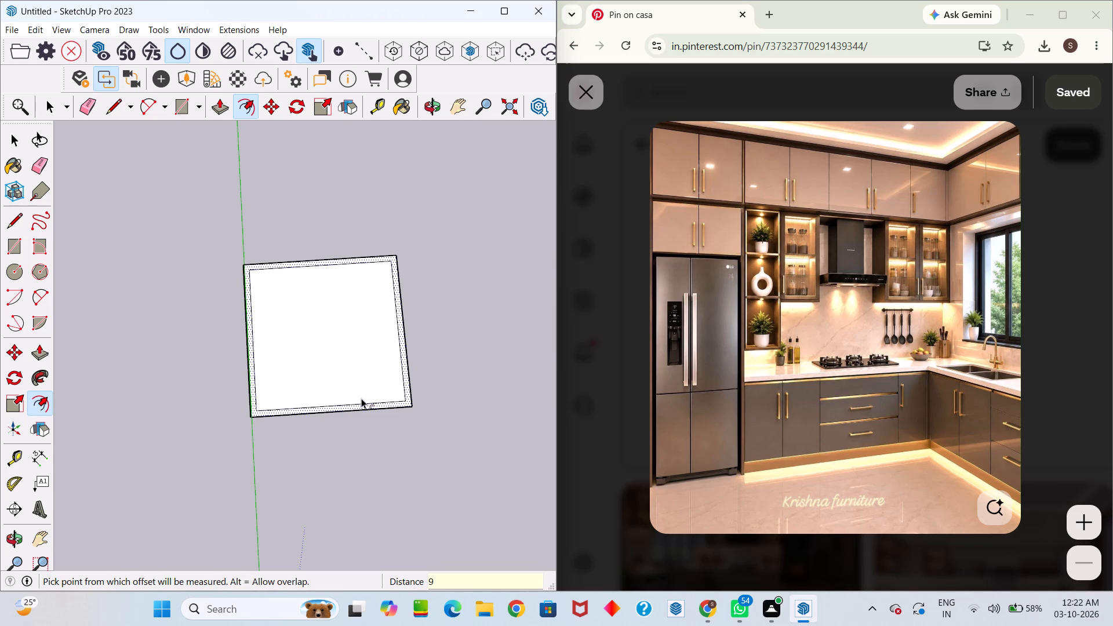
Push/Pull the 9" wall ring around the floor square up 10'.
scroll(361, 398, up, 6)
middle_drag(465, 361, 428, 312)
key(space)
click(443, 323)
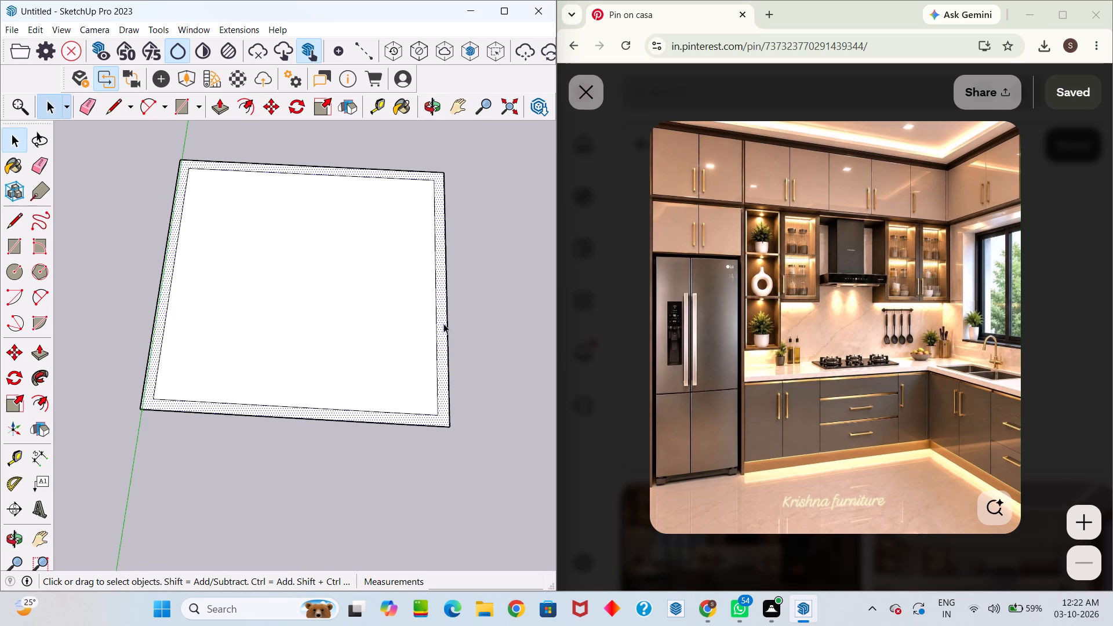
click(464, 272)
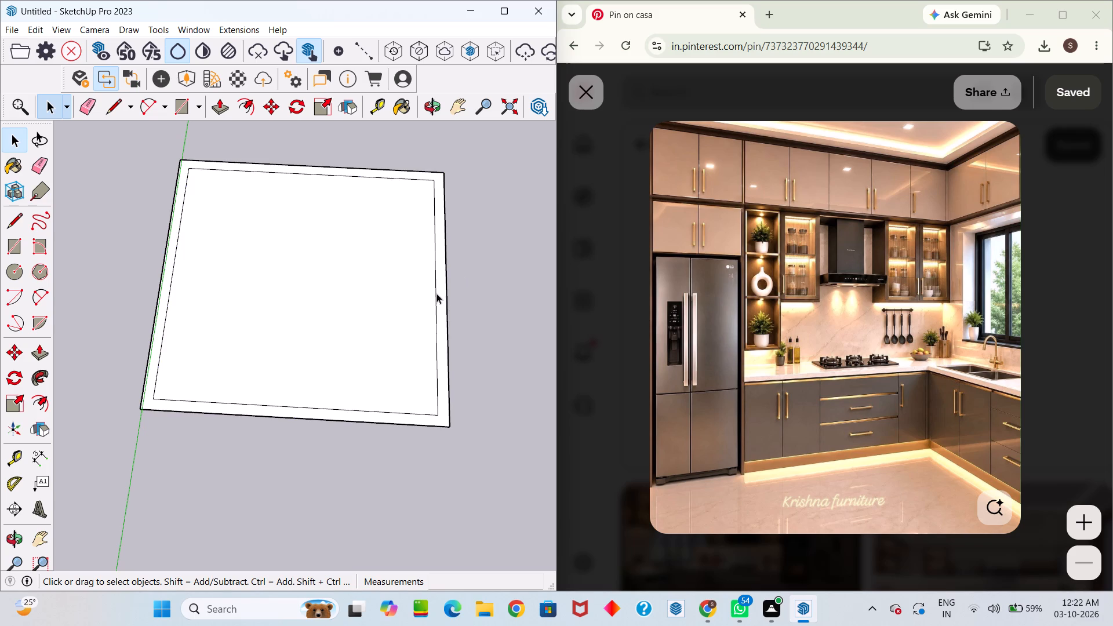
click(441, 299)
key(p)
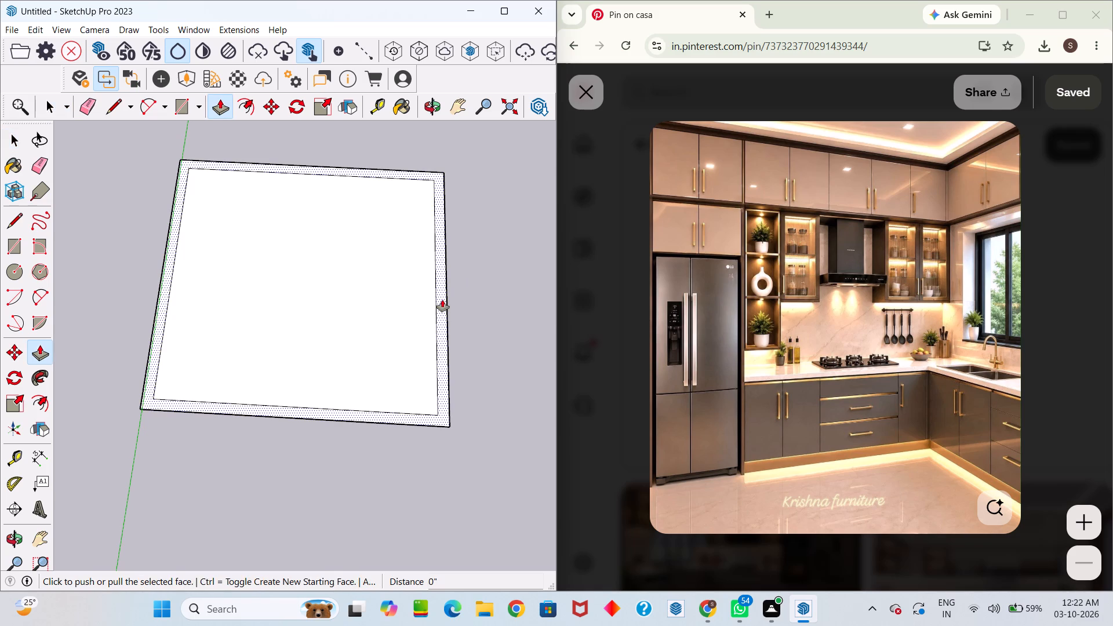
click(442, 300)
text(10)
key(apostrophe)
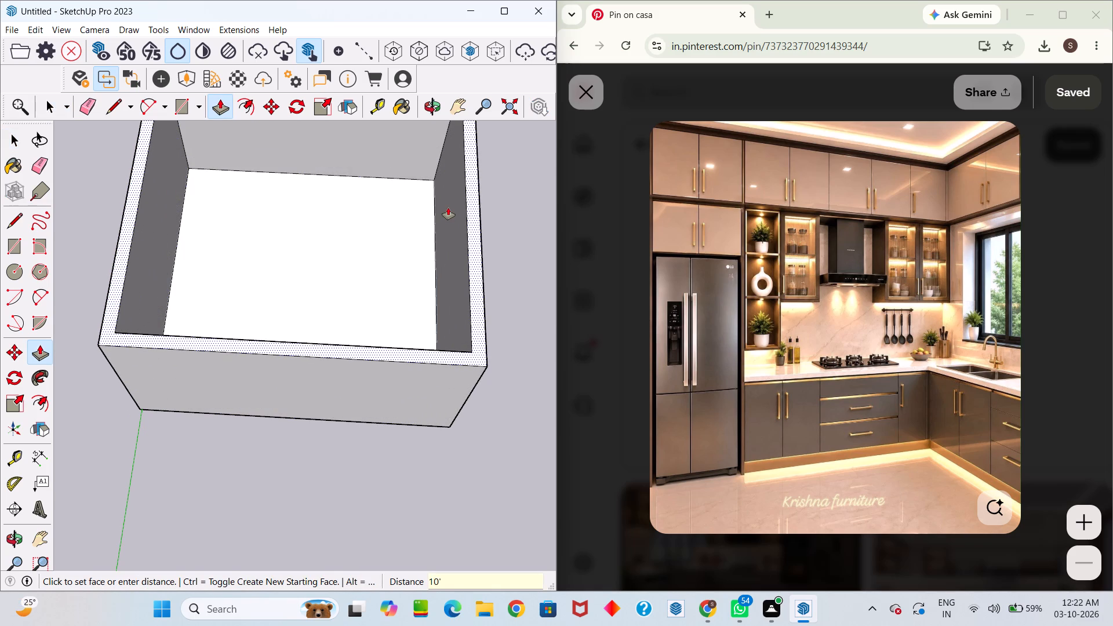
key(Return)
Examine the raised room shell from several sides.
scroll(444, 221, down, 3)
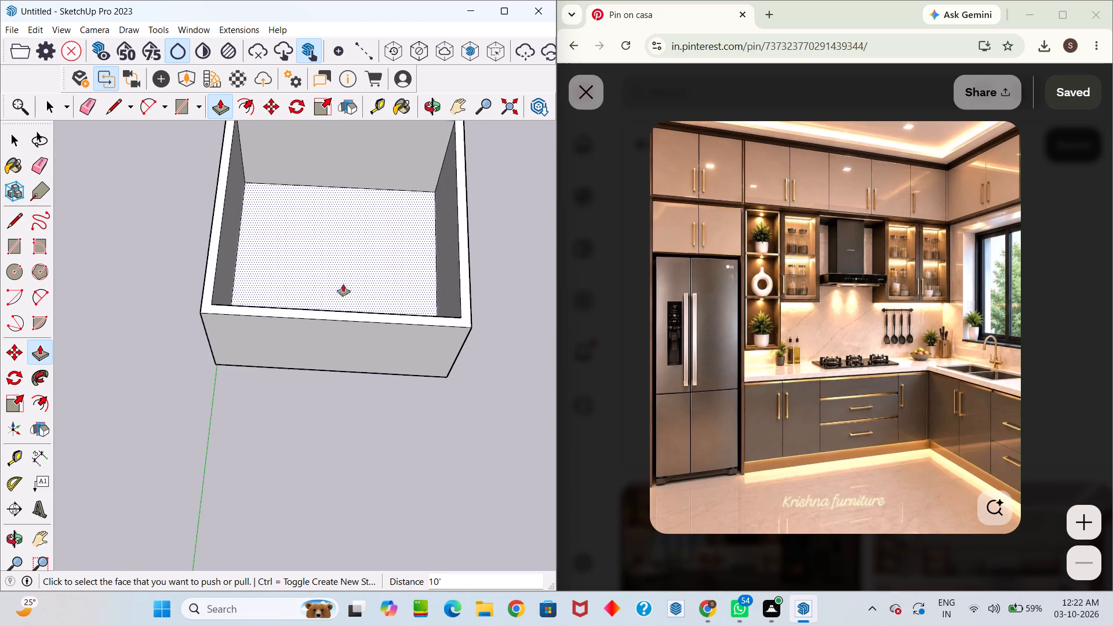
middle_drag(339, 284, 37, 263)
scroll(154, 284, down, 5)
key(space)
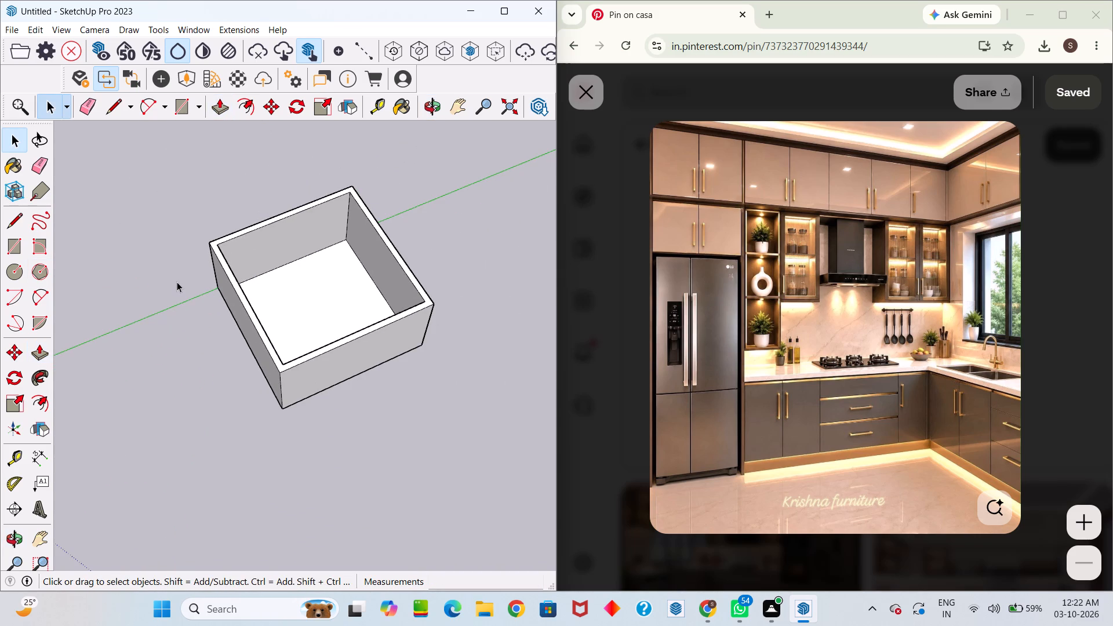
scroll(177, 282, down, 1)
middle_drag(178, 282, 52, 199)
drag(178, 282, 52, 199)
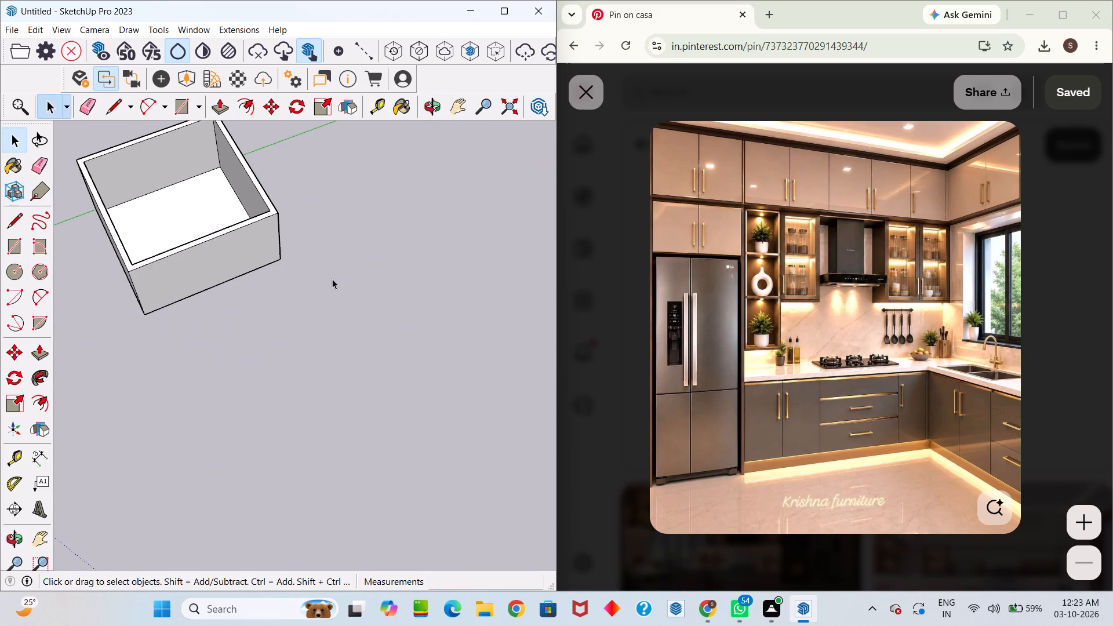
middle_drag(259, 256, 450, 218)
scroll(113, 245, up, 6)
middle_drag(151, 242, 256, 198)
scroll(216, 263, down, 6)
scroll(159, 230, up, 1)
scroll(164, 230, down, 1)
middle_drag(164, 231, 313, 272)
drag(179, 228, 316, 276)
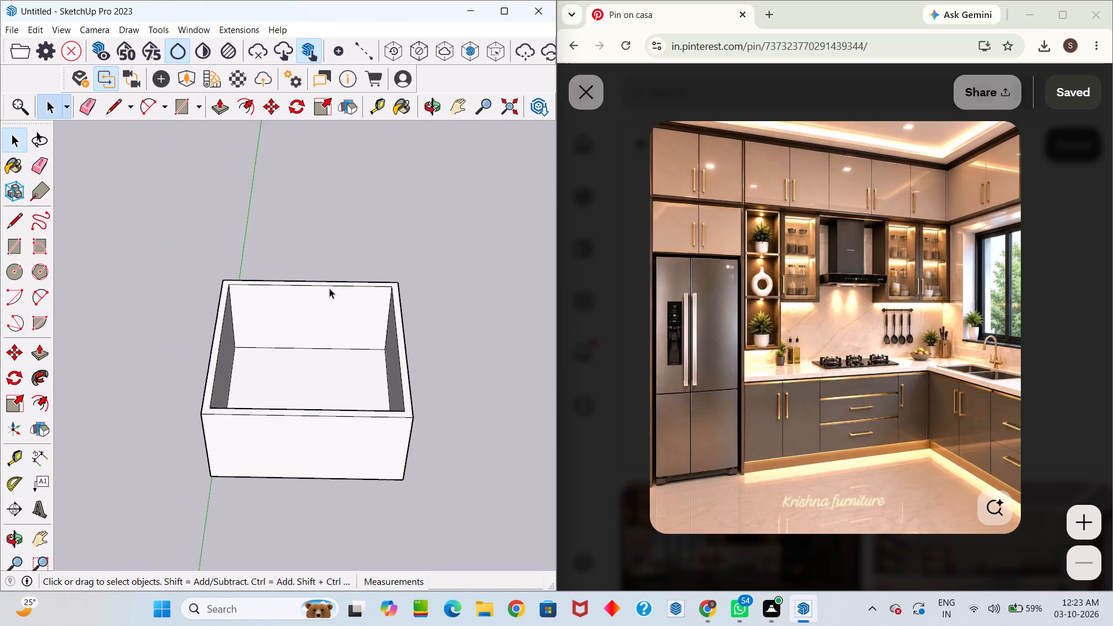
Select two adjoining inner wall faces together with the floor face and make them a group.
scroll(334, 306, up, 6)
middle_drag(313, 327, 154, 333)
click(149, 319)
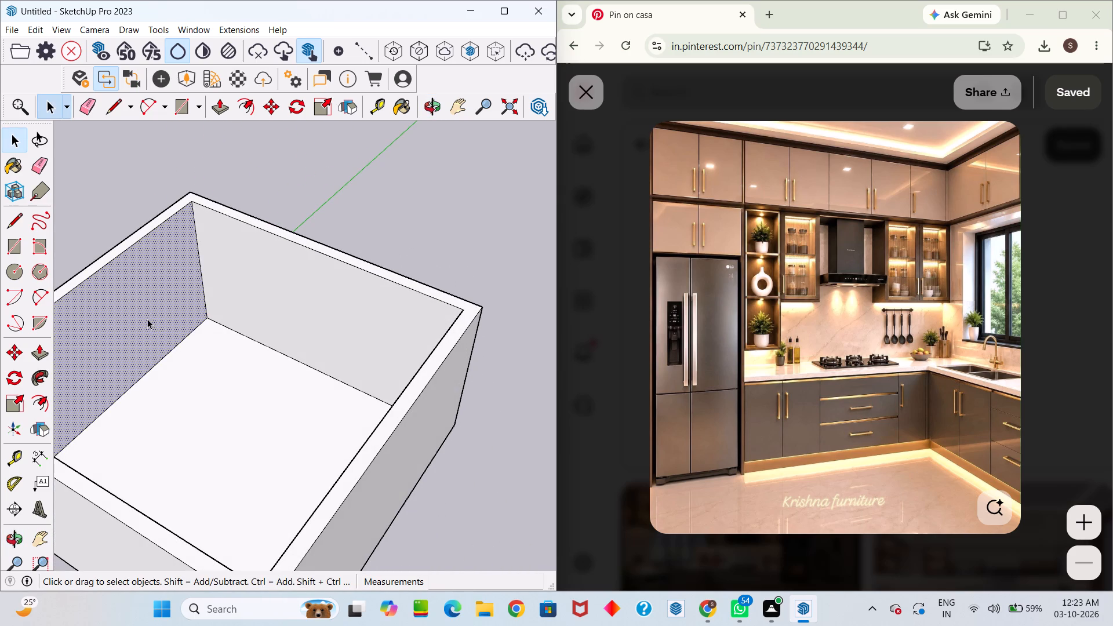
ctrl+click(265, 308)
ctrl+click(219, 440)
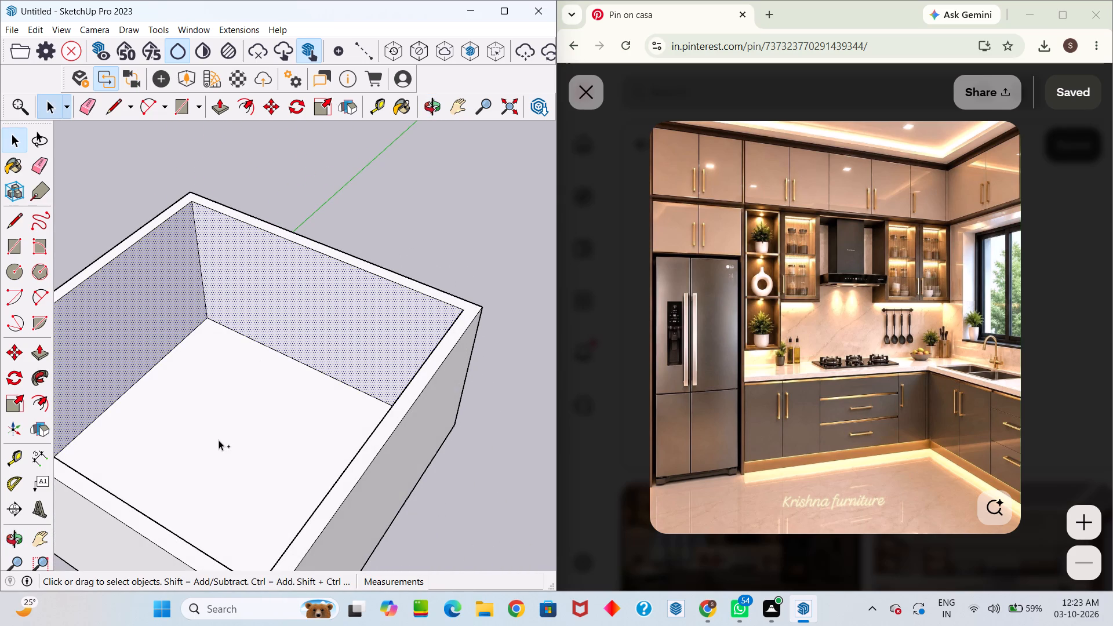
ctrl+middle_drag(249, 409, 322, 462)
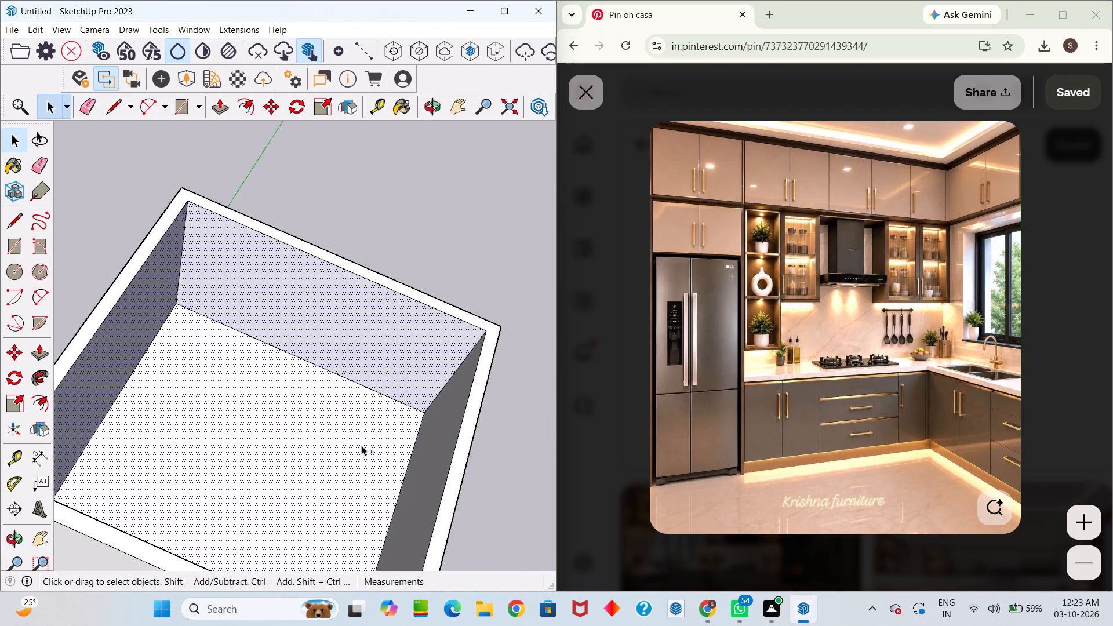
scroll(312, 401, down, 4)
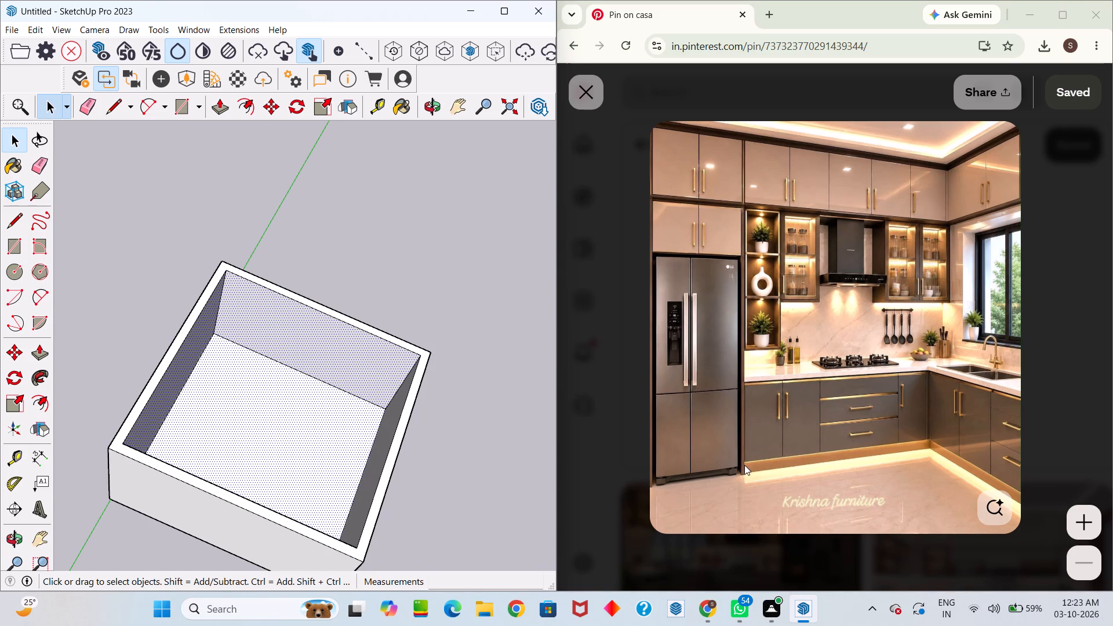
middle_drag(675, 398, 510, 348)
middle_drag(484, 320, 439, 301)
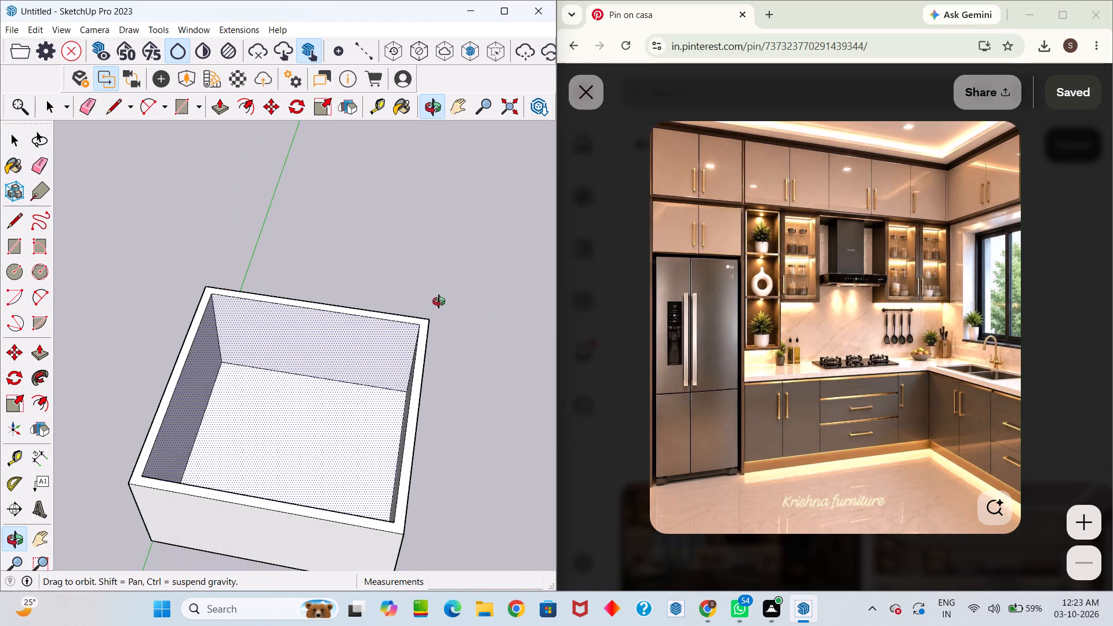
middle_drag(439, 301, 430, 289)
scroll(333, 393, up, 2)
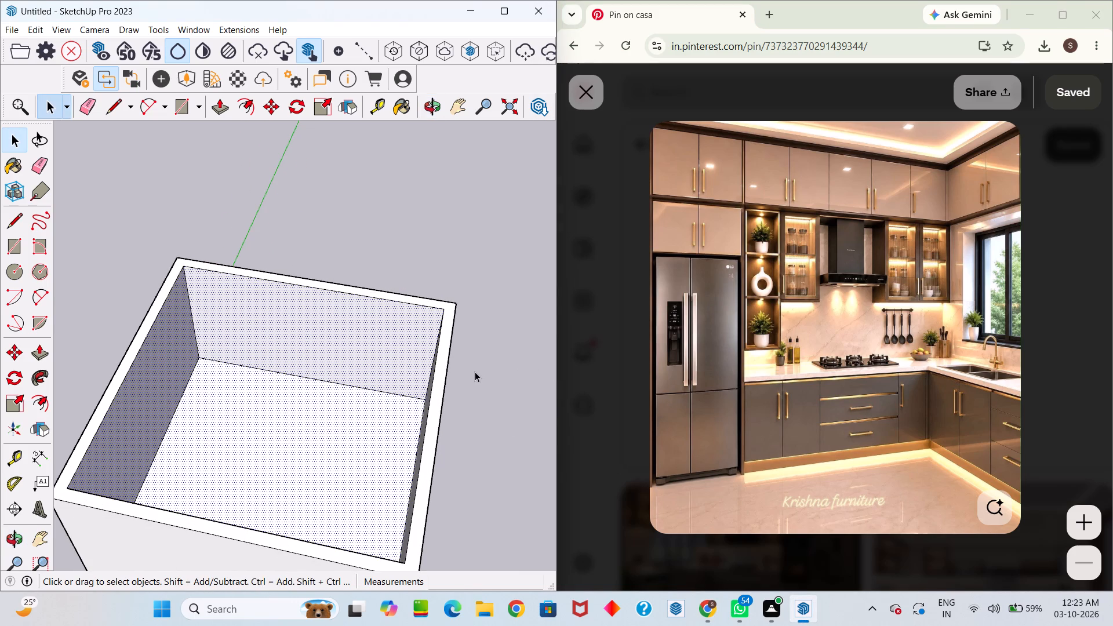
middle_drag(470, 353, 318, 367)
scroll(318, 370, up, 2)
scroll(318, 370, down, 6)
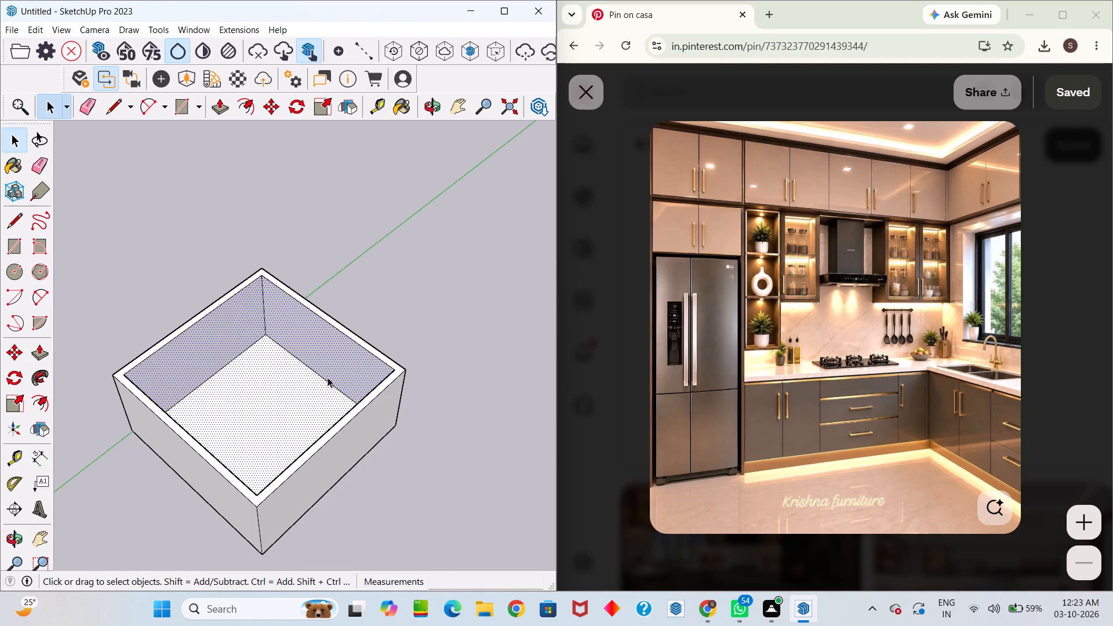
right_click(324, 353)
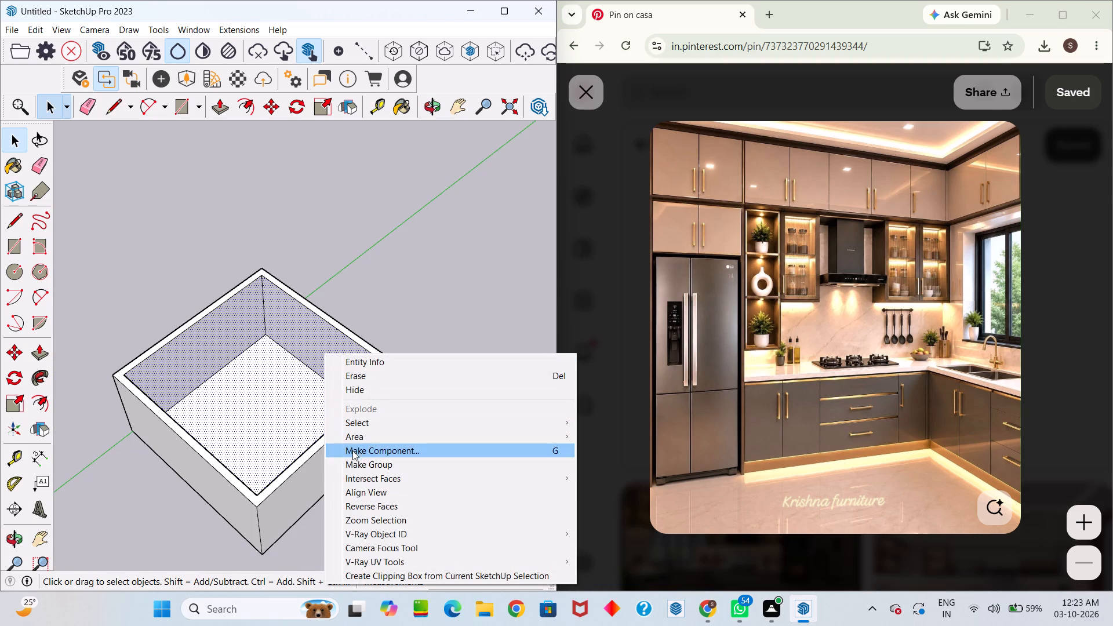
click(354, 460)
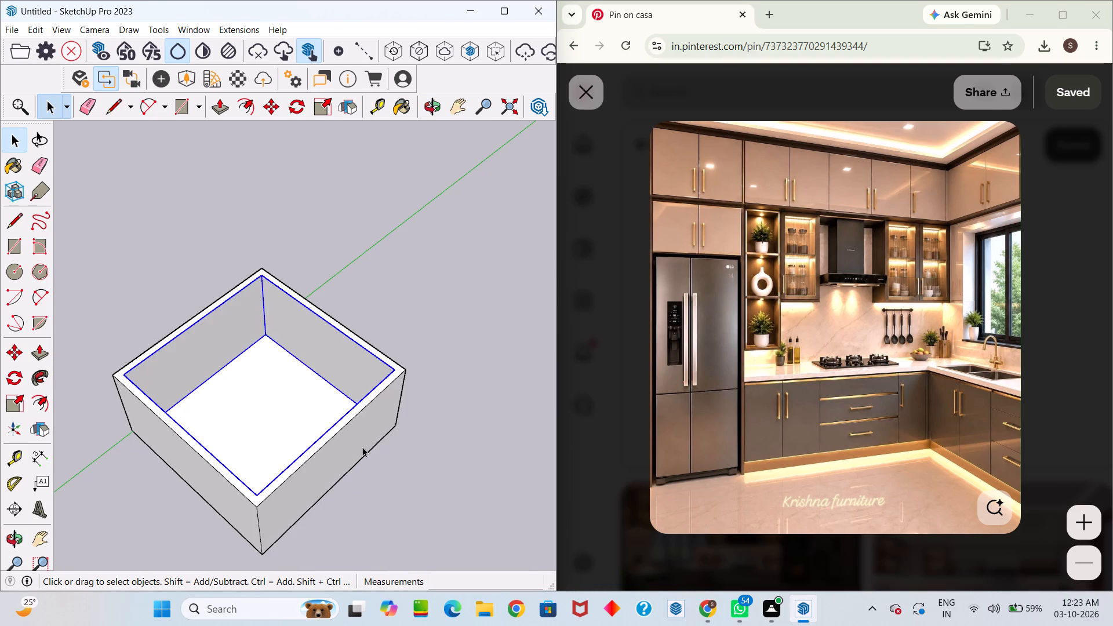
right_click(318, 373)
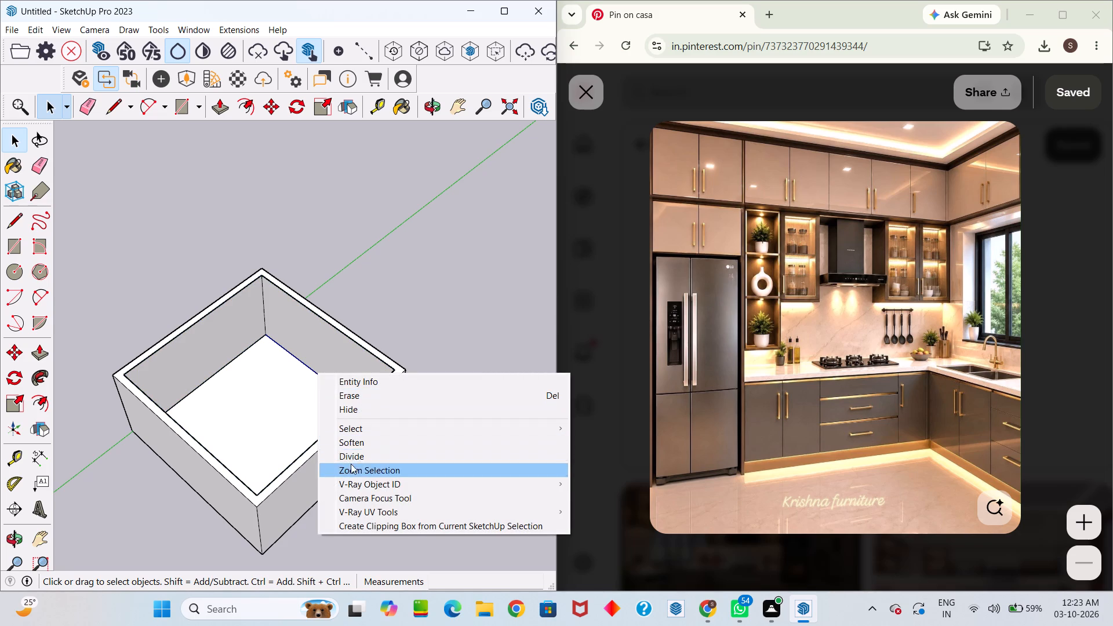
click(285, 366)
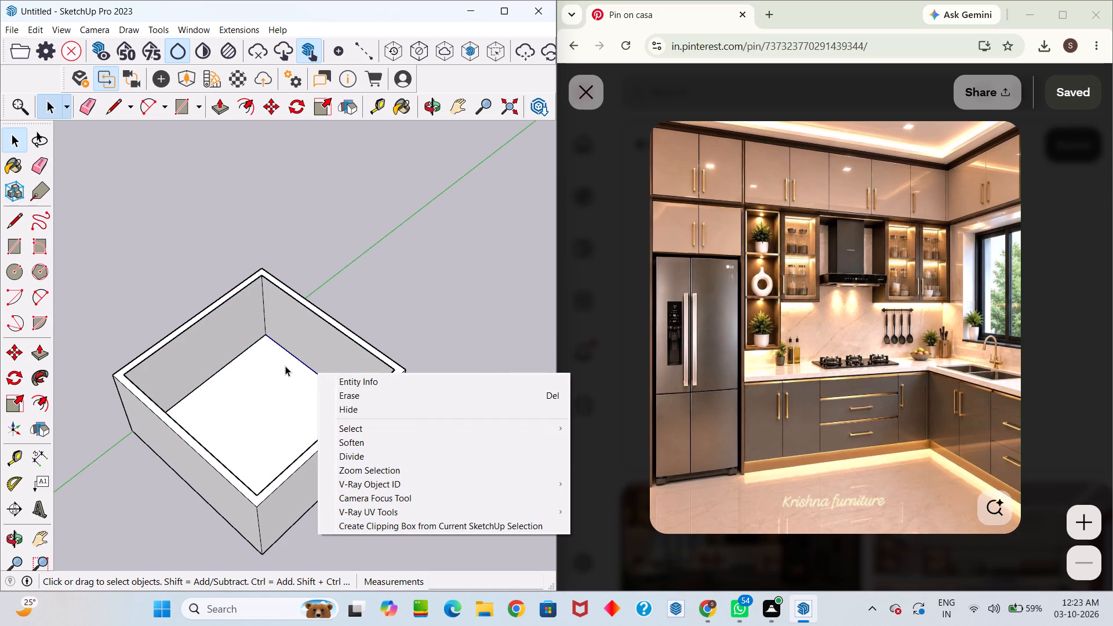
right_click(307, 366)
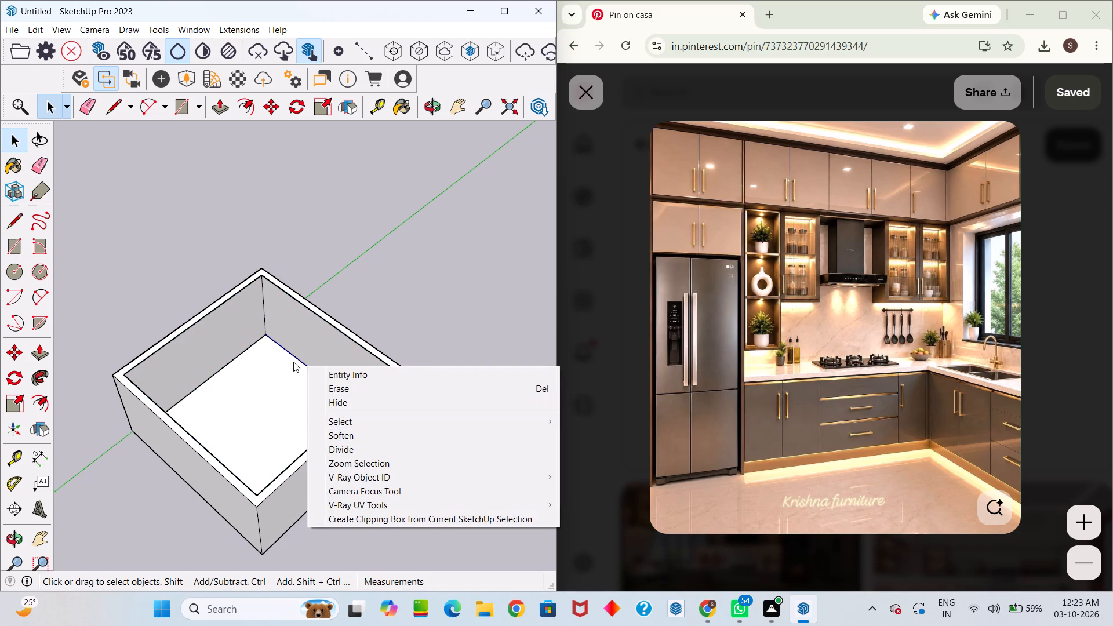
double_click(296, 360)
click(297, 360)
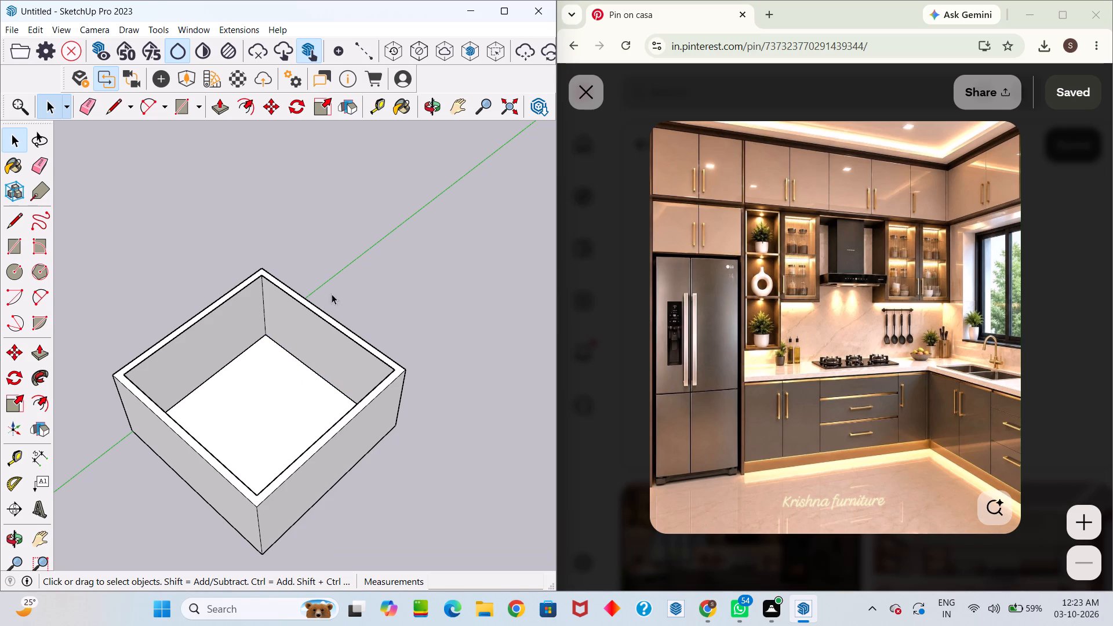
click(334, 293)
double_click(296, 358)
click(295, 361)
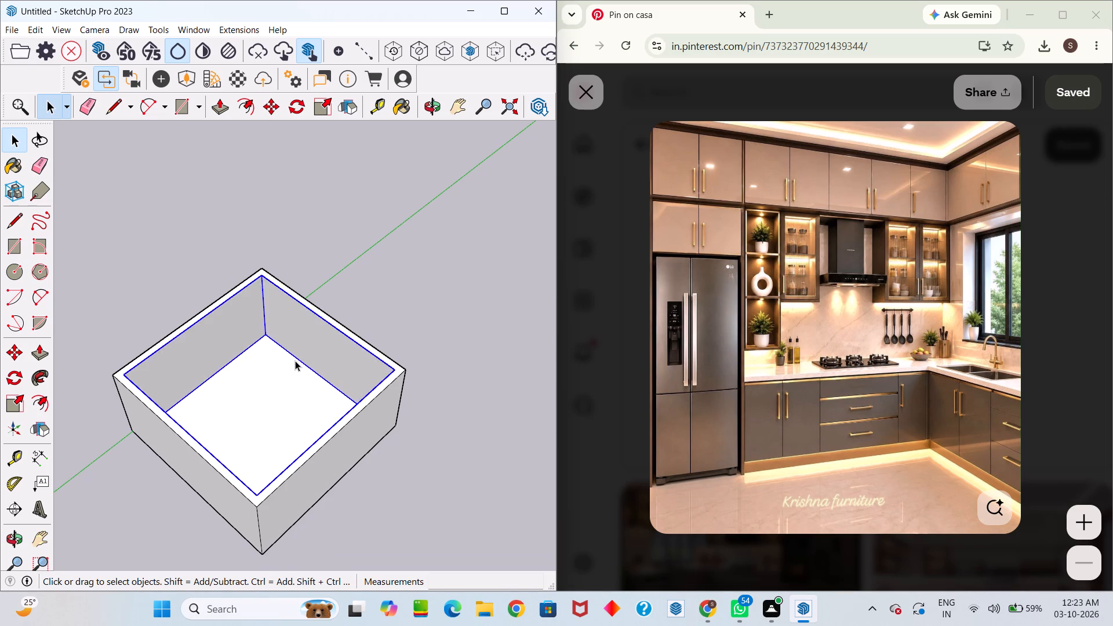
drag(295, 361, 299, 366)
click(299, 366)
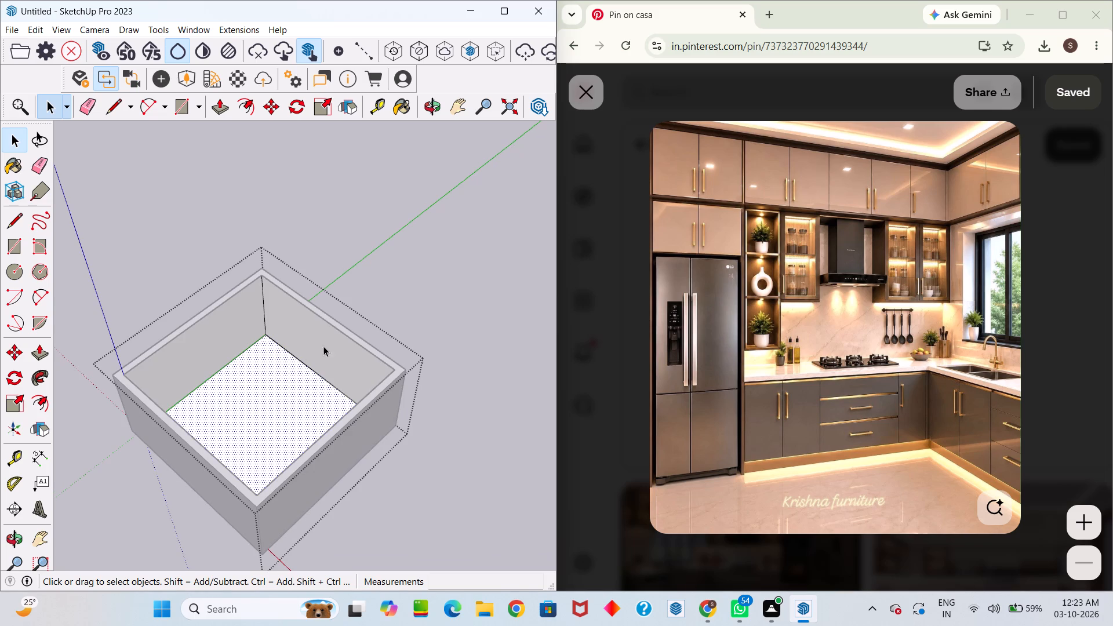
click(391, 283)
Convert the group of two inner walls and floor into a component, keeping the default definition settings.
click(293, 361)
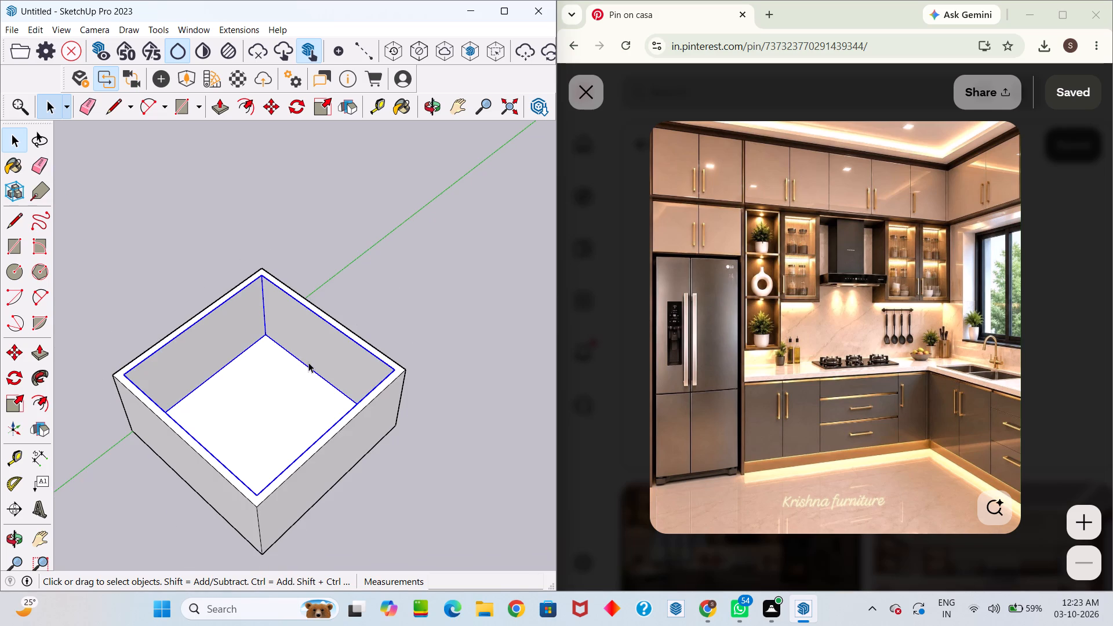
right_click(309, 362)
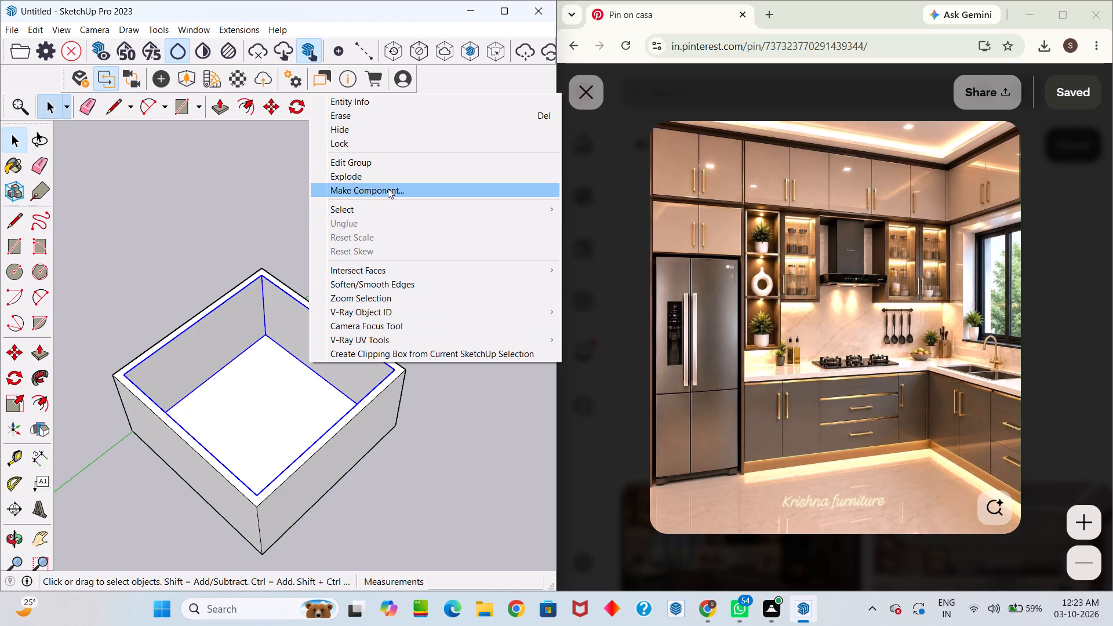
click(388, 188)
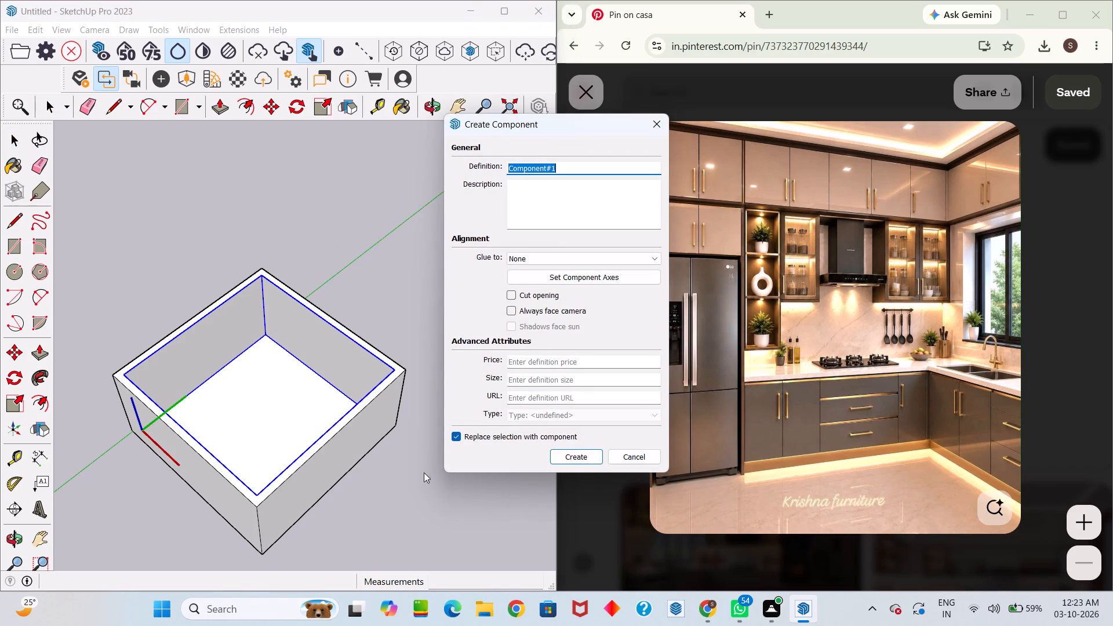
click(577, 457)
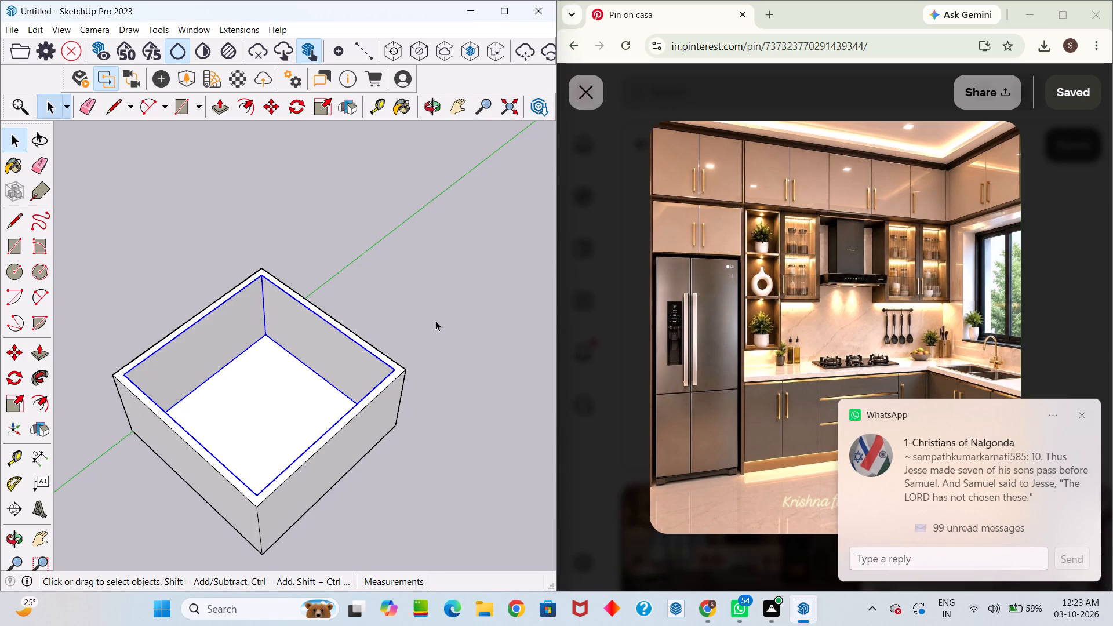
Copy the wall-and-floor component from its top corner to a clear spot about 43' away, beside the room shell.
key(m)
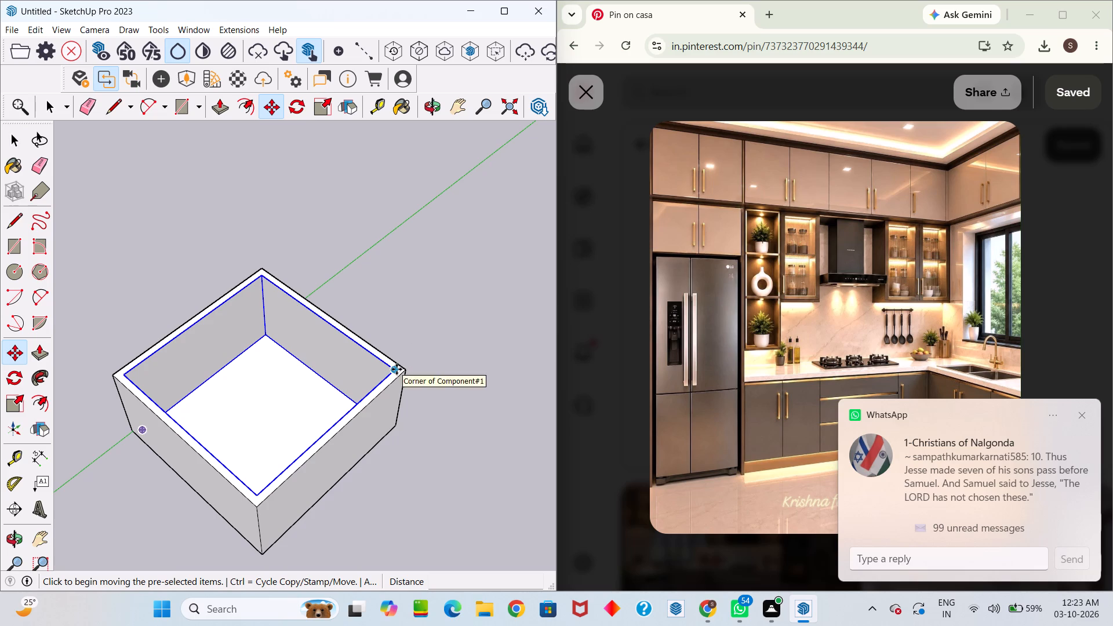
click(397, 369)
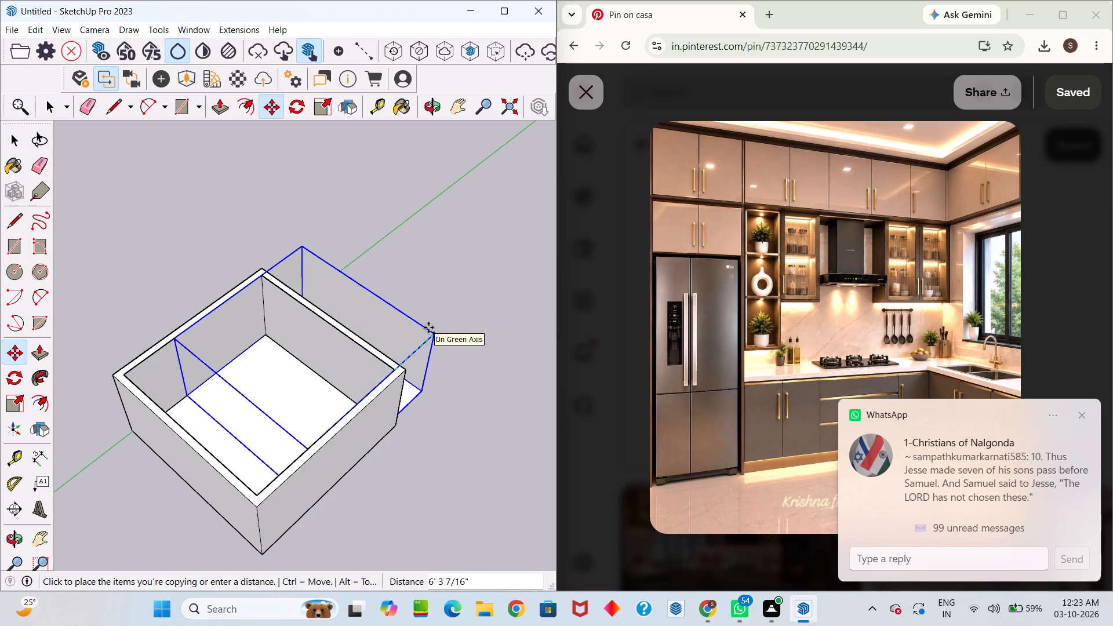
middle_drag(544, 232, 456, 252)
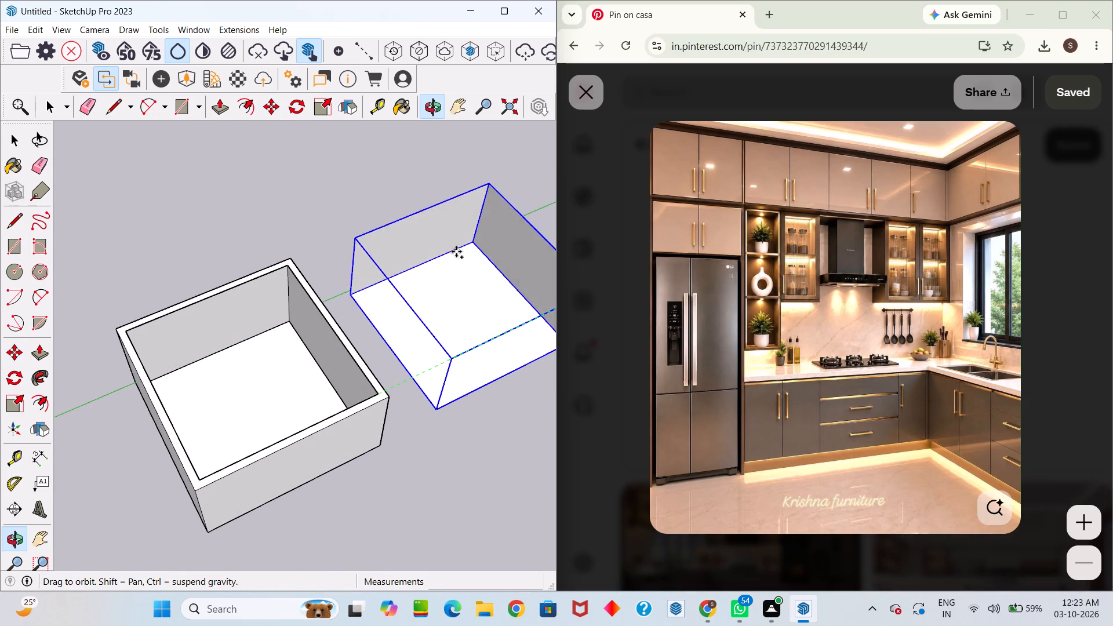
middle_drag(456, 252, 456, 252)
scroll(509, 281, down, 11)
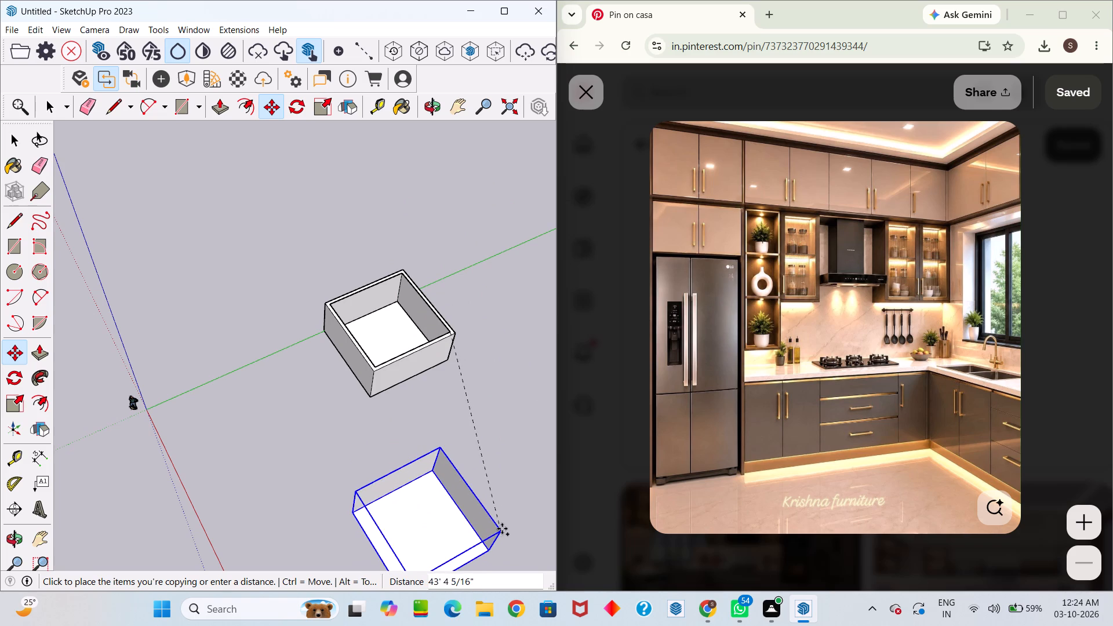
click(504, 525)
middle_drag(326, 445, 542, 286)
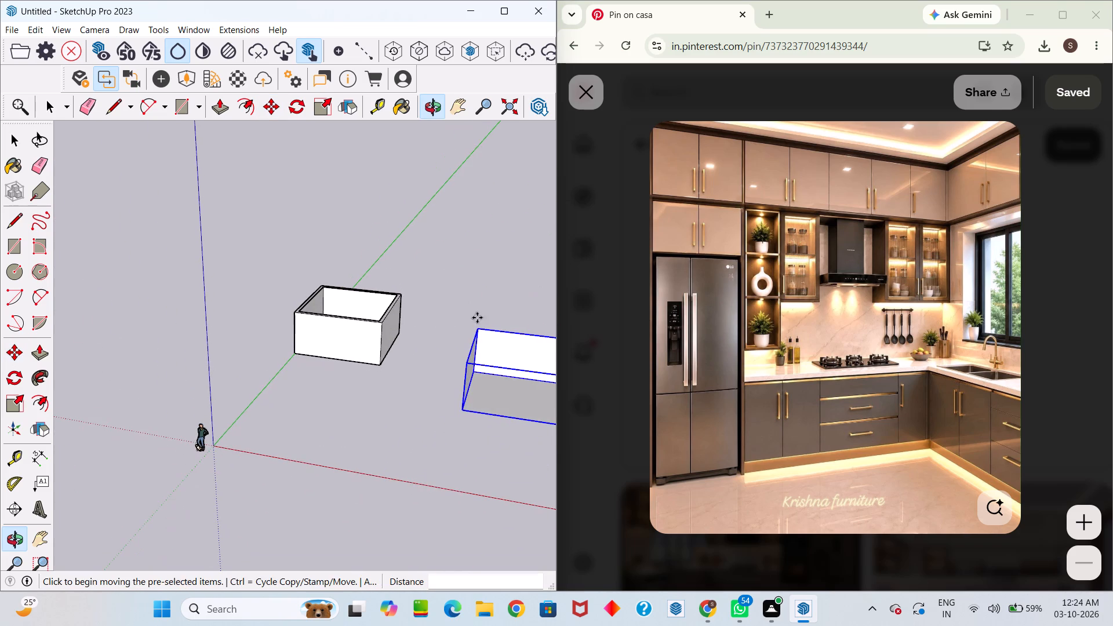
key(space)
click(358, 418)
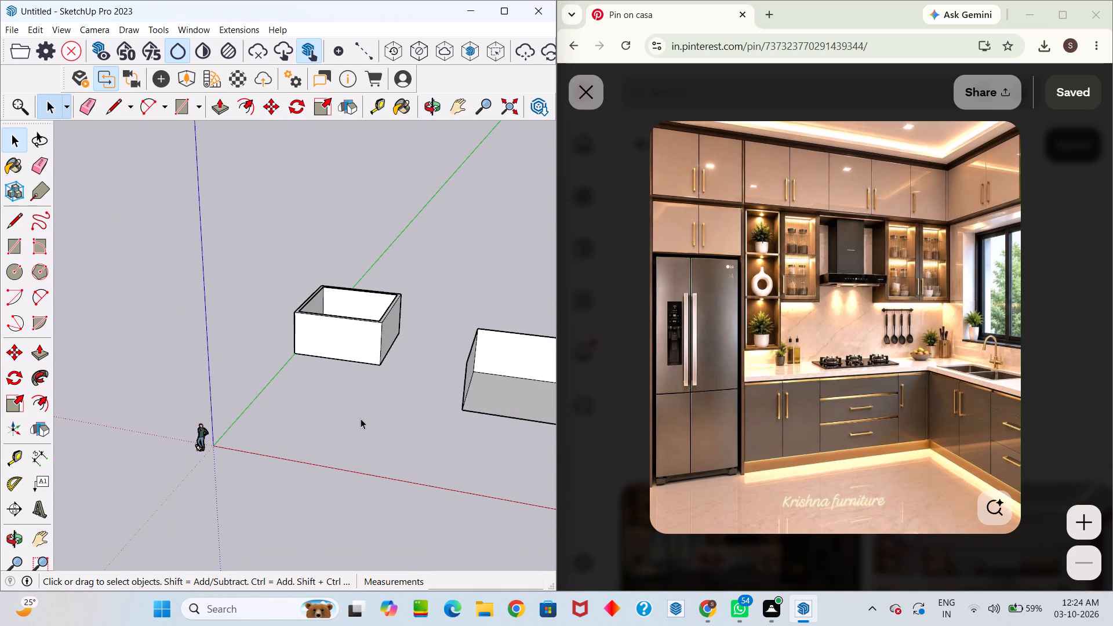
Open the copied wall-and-floor component for editing.
middle_drag(361, 418, 147, 361)
drag(350, 413, 147, 359)
scroll(149, 365, up, 1)
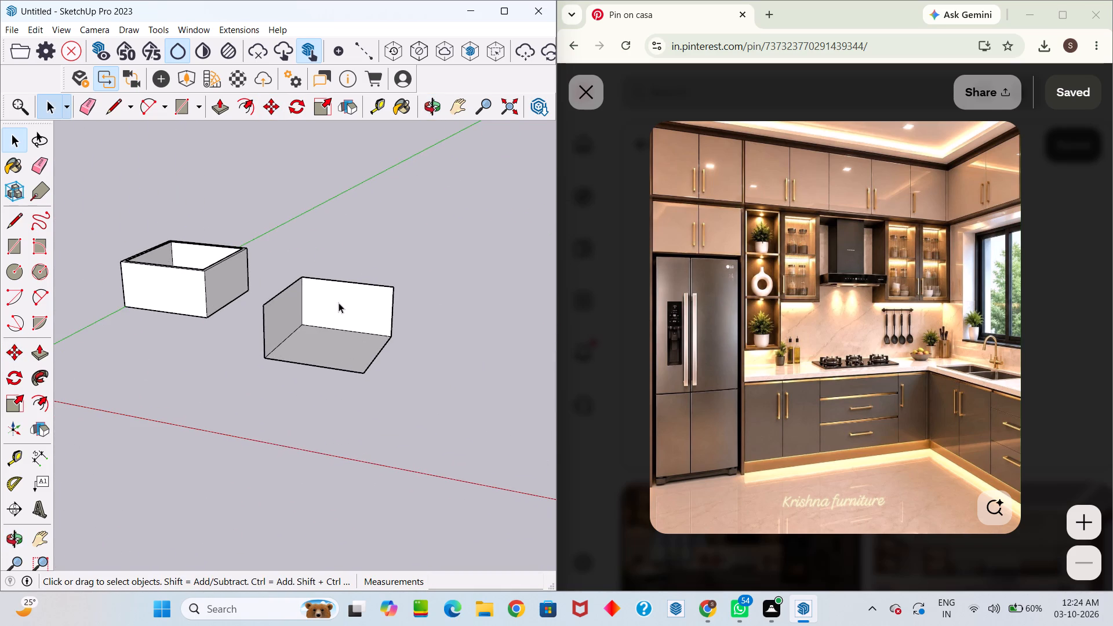
double_click(339, 303)
scroll(338, 314, up, 4)
middle_drag(356, 329, 442, 397)
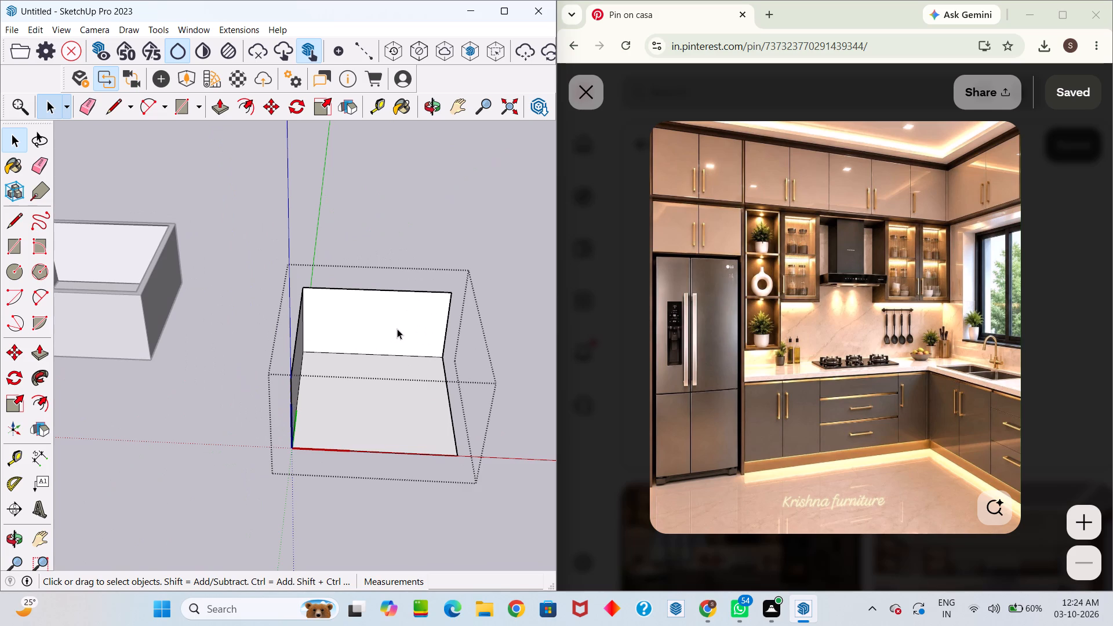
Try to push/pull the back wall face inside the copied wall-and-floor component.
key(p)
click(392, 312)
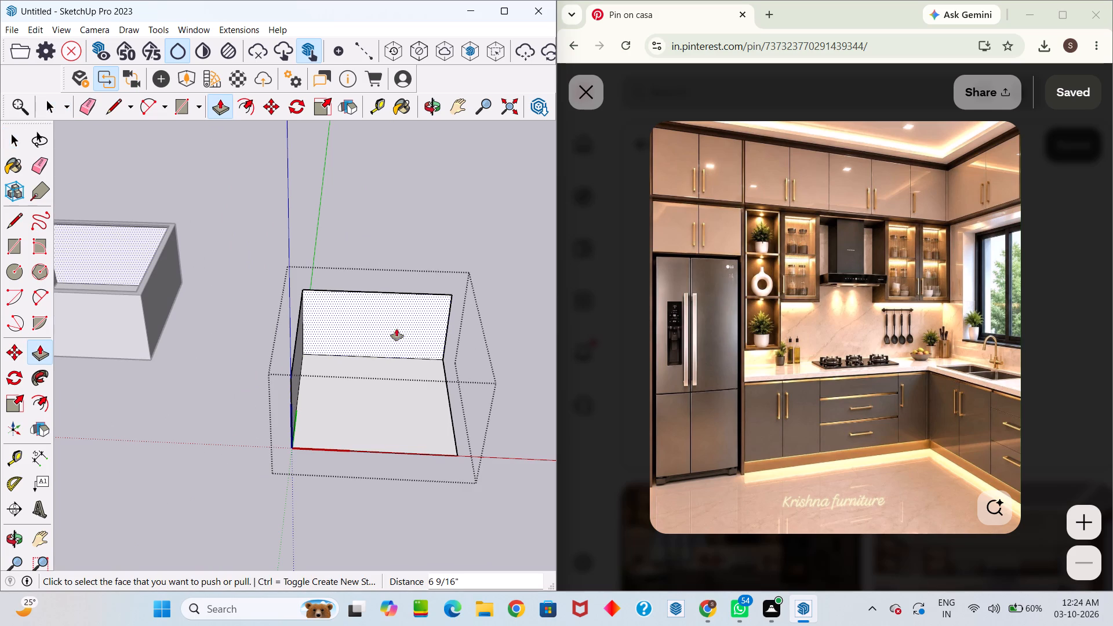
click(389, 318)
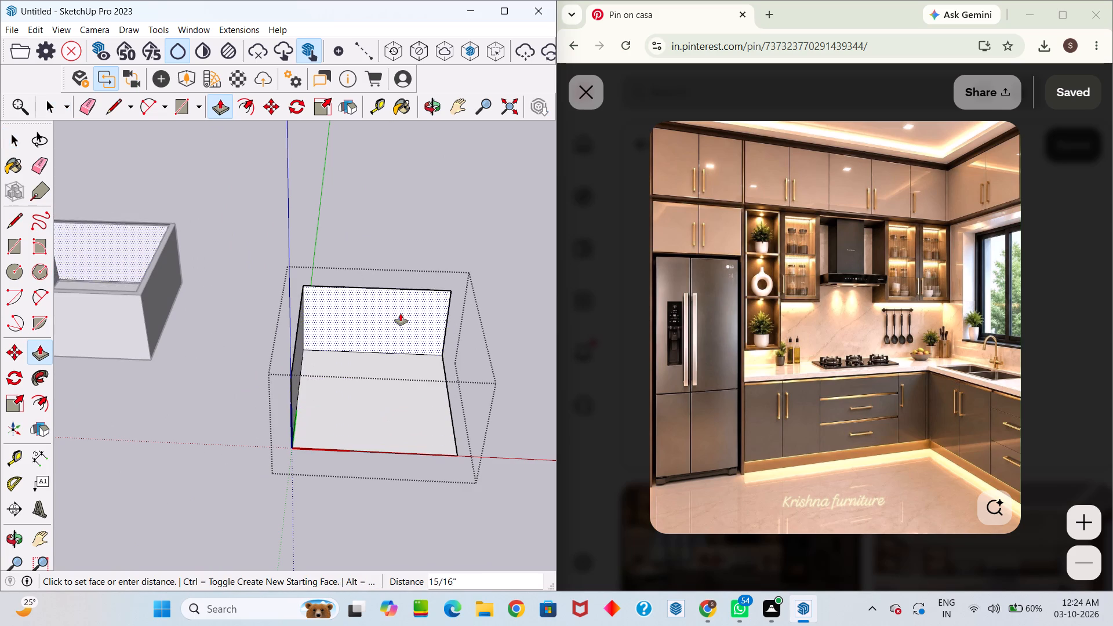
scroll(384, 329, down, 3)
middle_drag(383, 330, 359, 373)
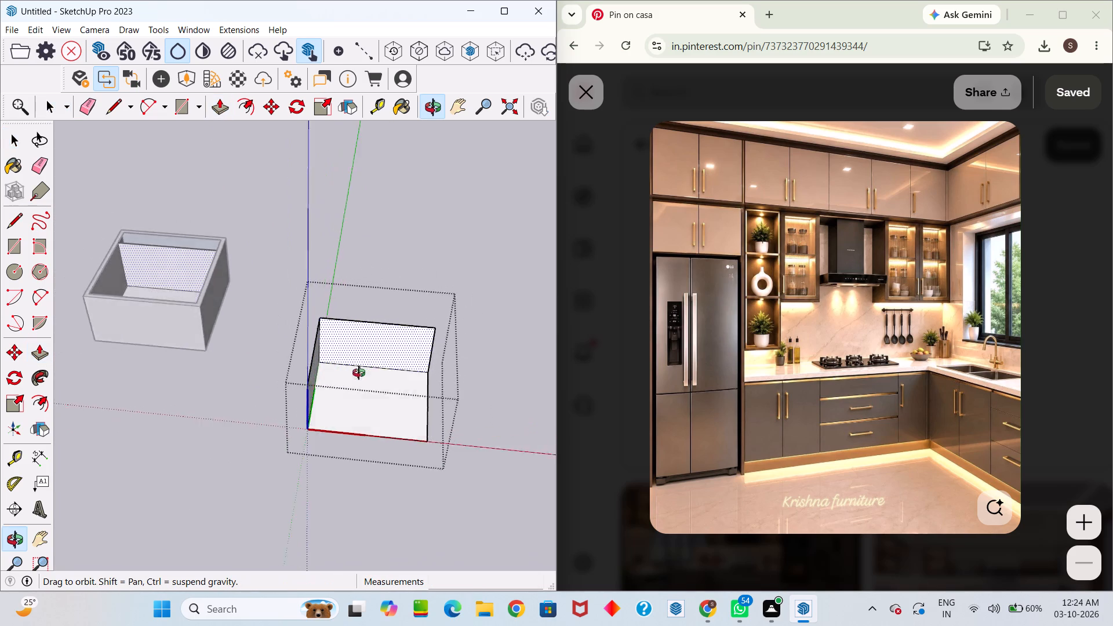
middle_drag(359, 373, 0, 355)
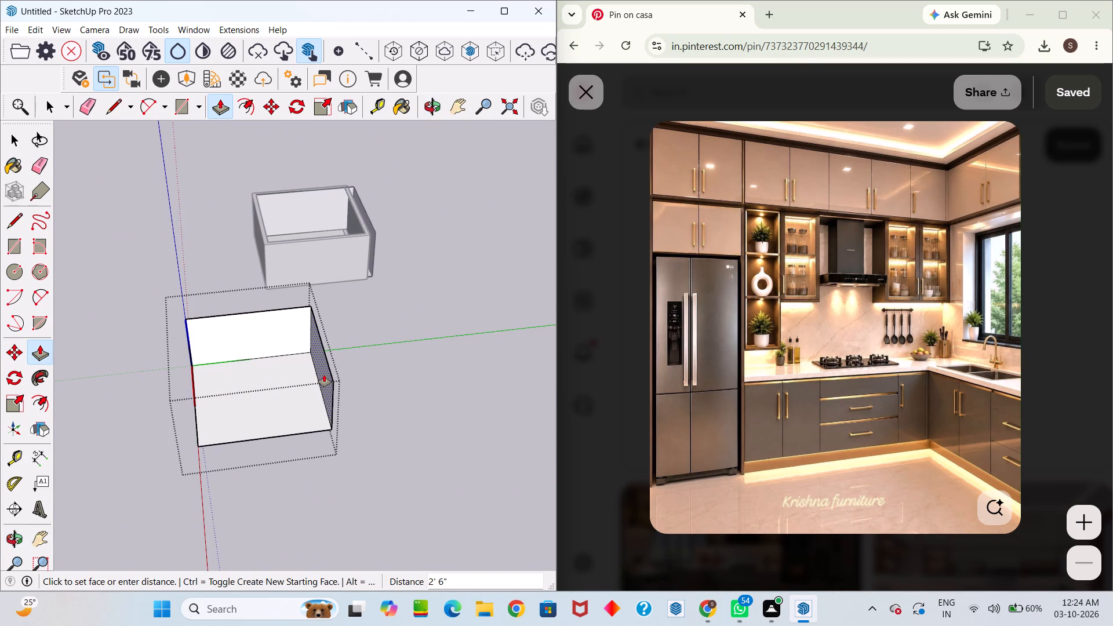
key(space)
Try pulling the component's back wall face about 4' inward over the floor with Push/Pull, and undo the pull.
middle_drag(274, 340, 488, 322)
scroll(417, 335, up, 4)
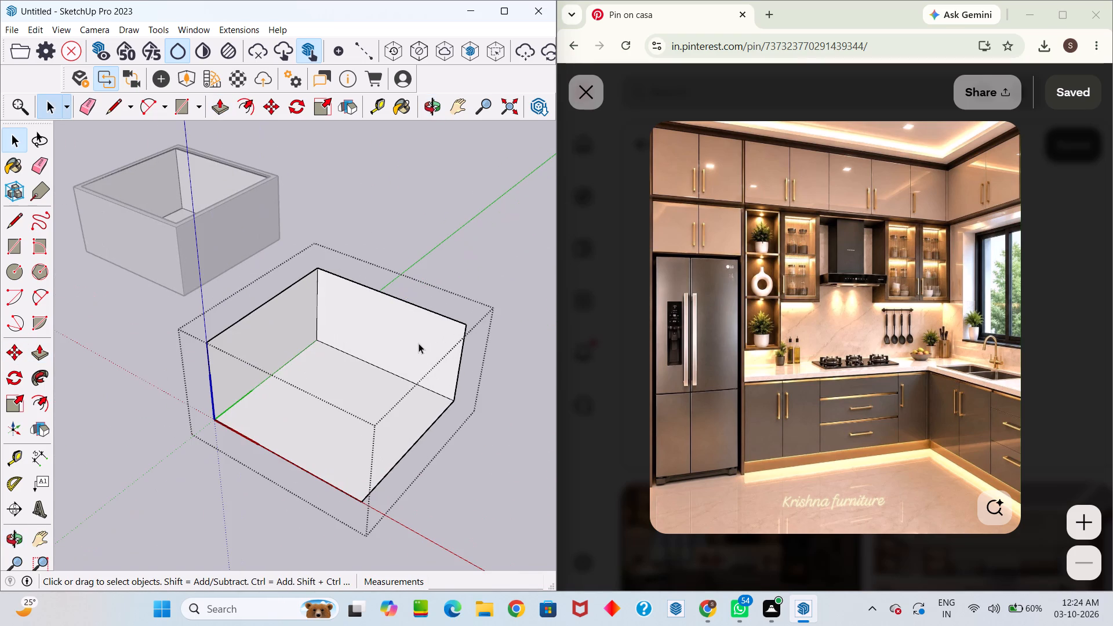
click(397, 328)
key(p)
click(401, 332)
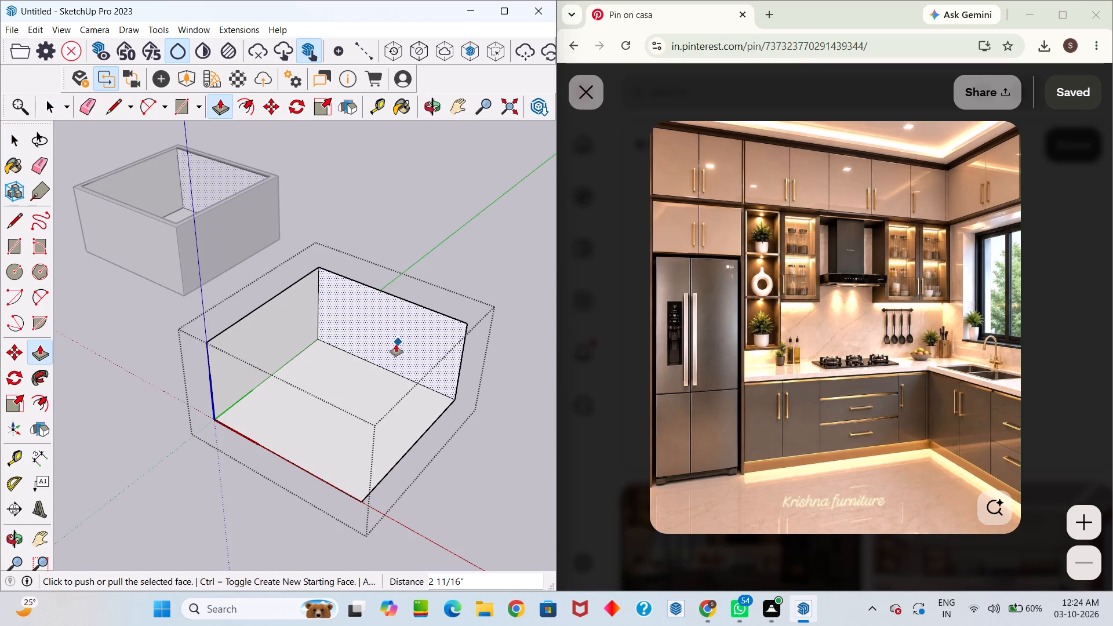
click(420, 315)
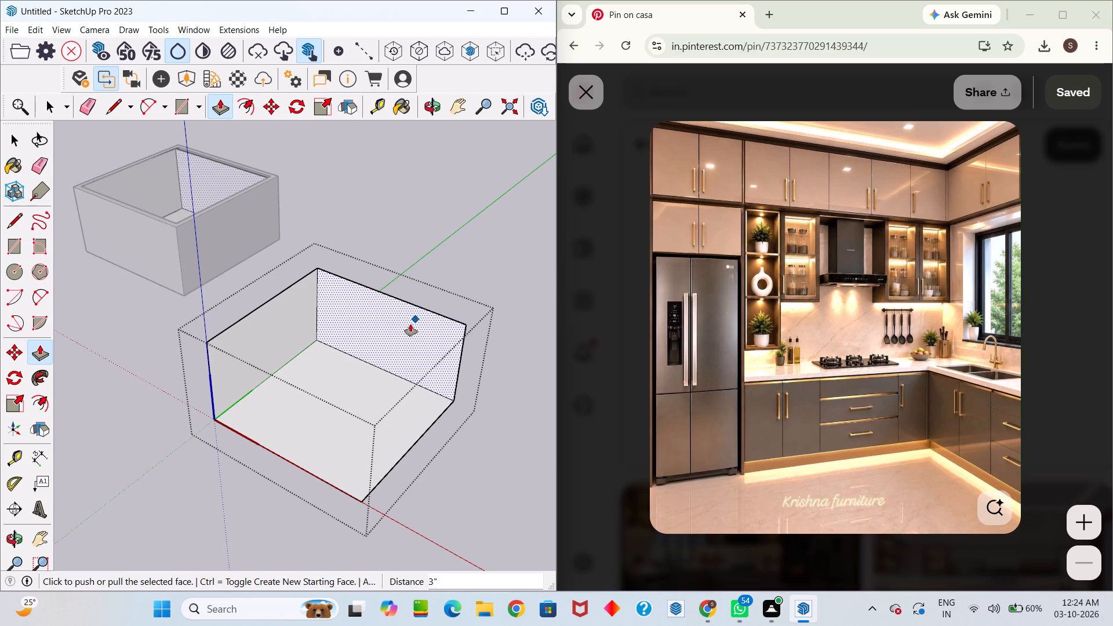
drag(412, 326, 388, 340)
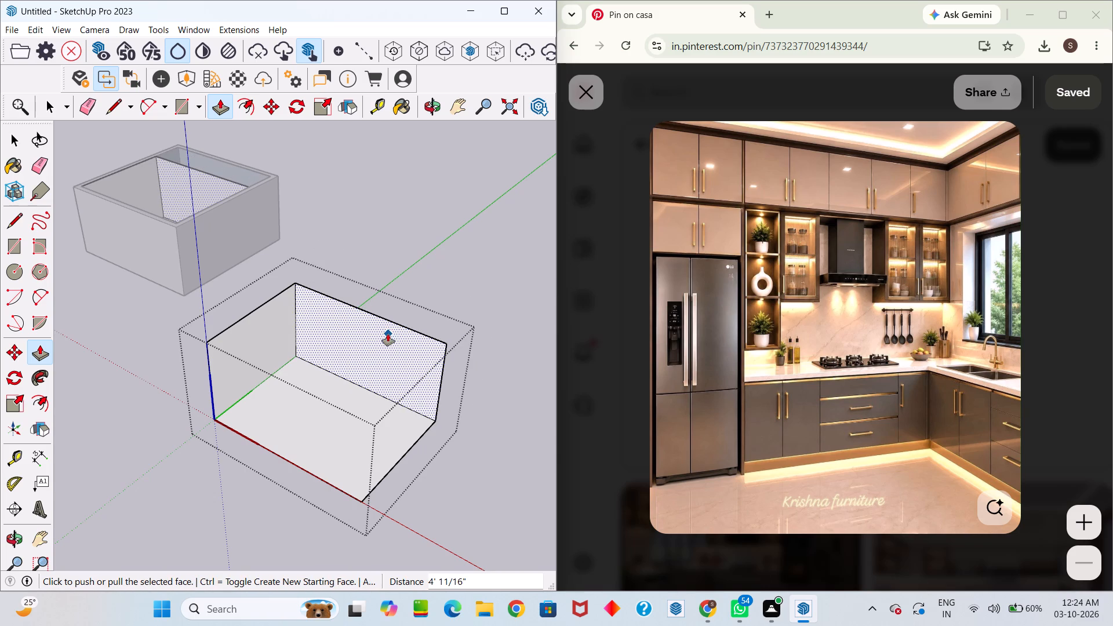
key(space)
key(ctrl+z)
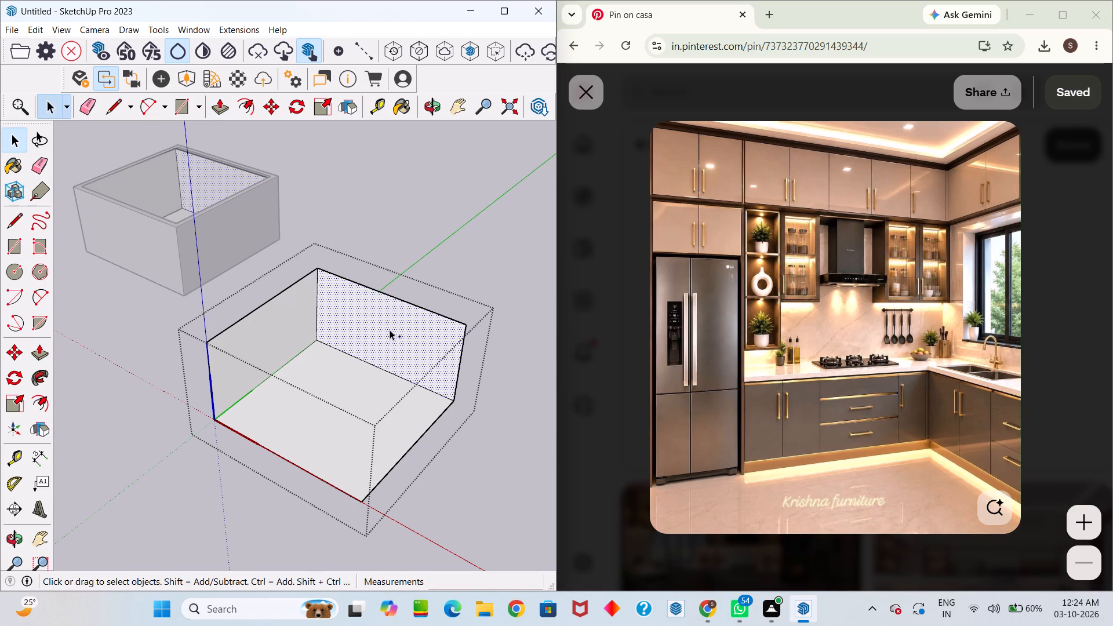
Leave the component and inspect the original room shell's inner wall faces and top edges from several angles.
middle_drag(405, 326, 479, 341)
scroll(479, 341, up, 1)
scroll(454, 245, down, 4)
middle_drag(438, 277, 439, 296)
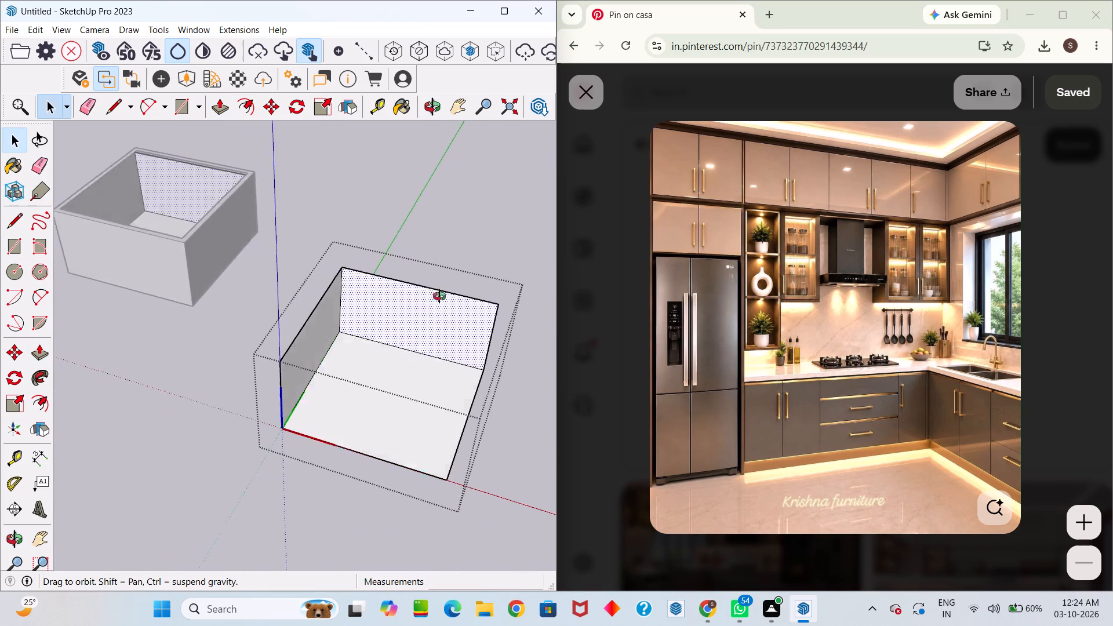
middle_drag(439, 296, 501, 393)
scroll(486, 364, up, 1)
scroll(449, 323, down, 6)
click(469, 241)
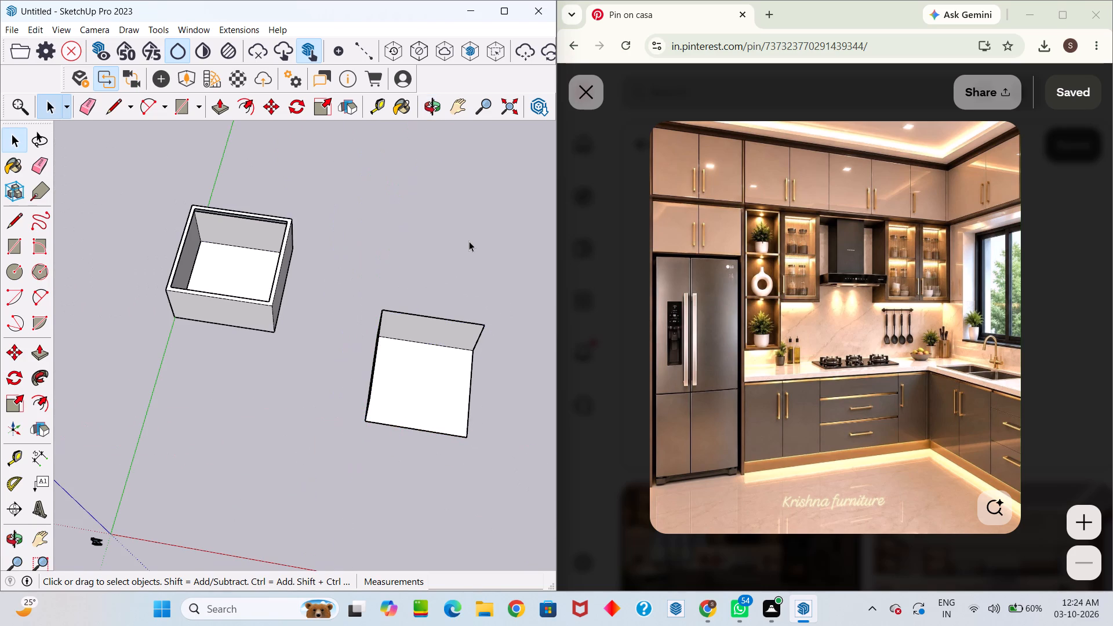
middle_drag(453, 301, 72, 145)
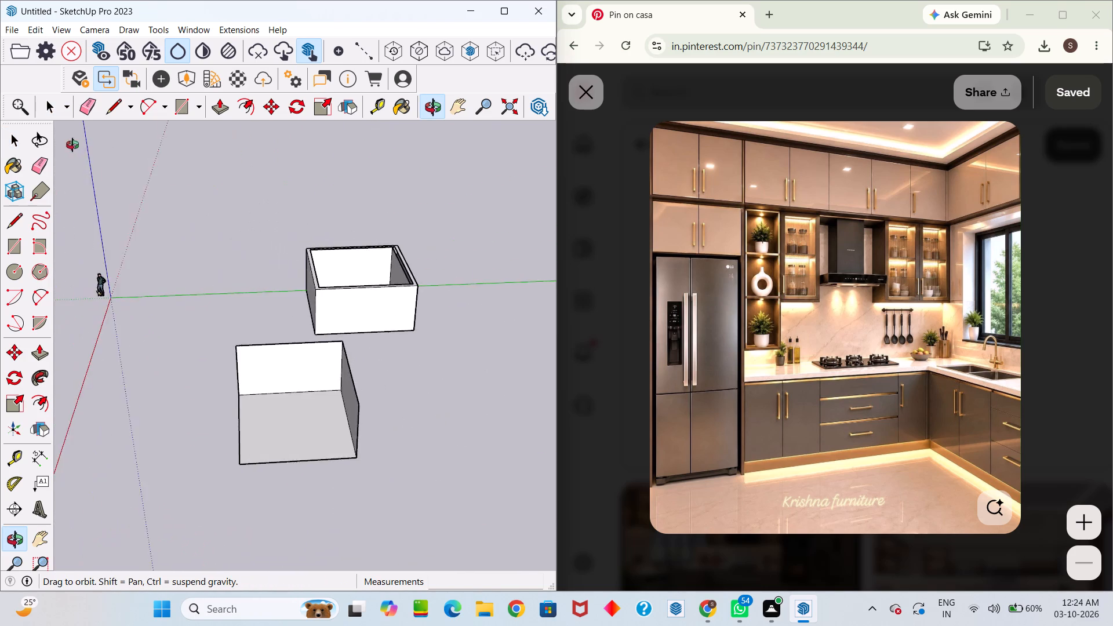
middle_drag(72, 145, 374, 195)
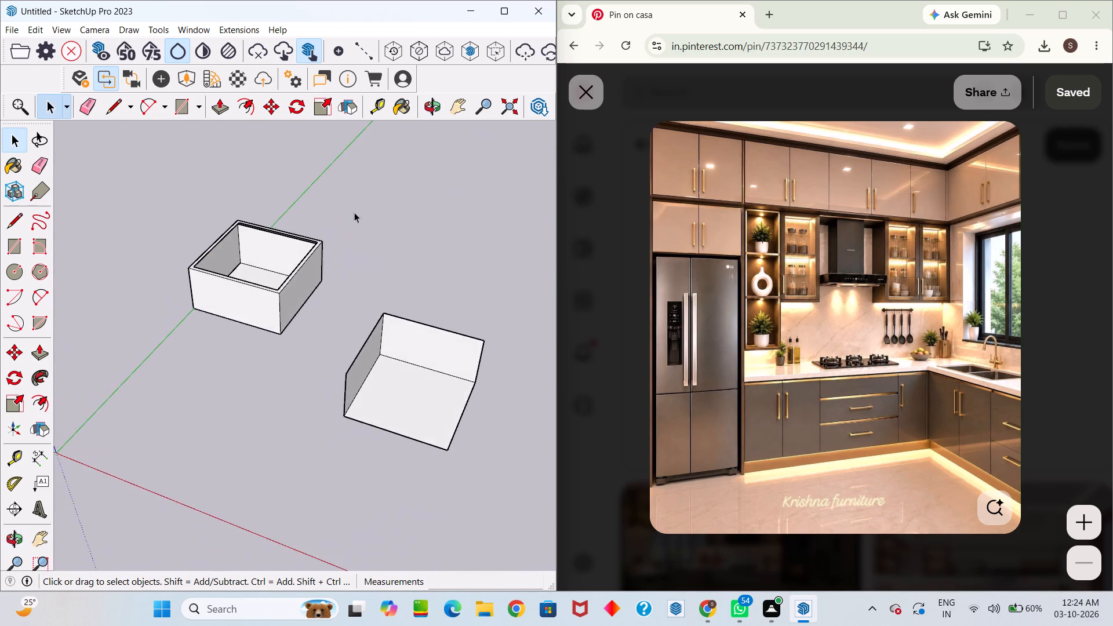
scroll(228, 204, up, 20)
scroll(228, 204, up, 2)
scroll(339, 275, up, 1)
middle_drag(339, 275, 151, 330)
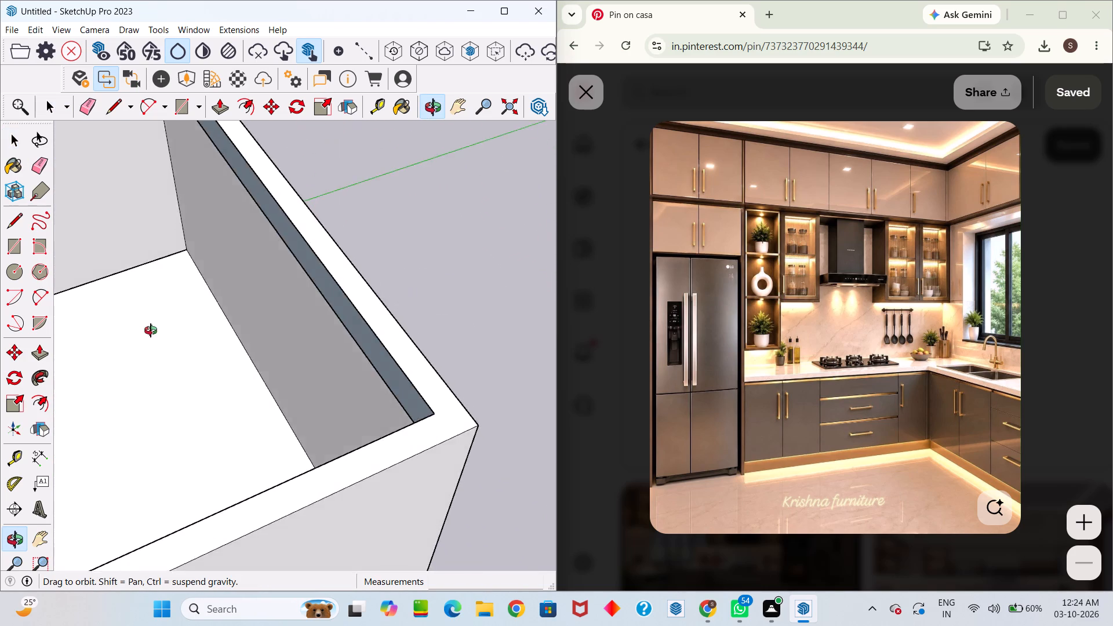
middle_drag(151, 330, 386, 263)
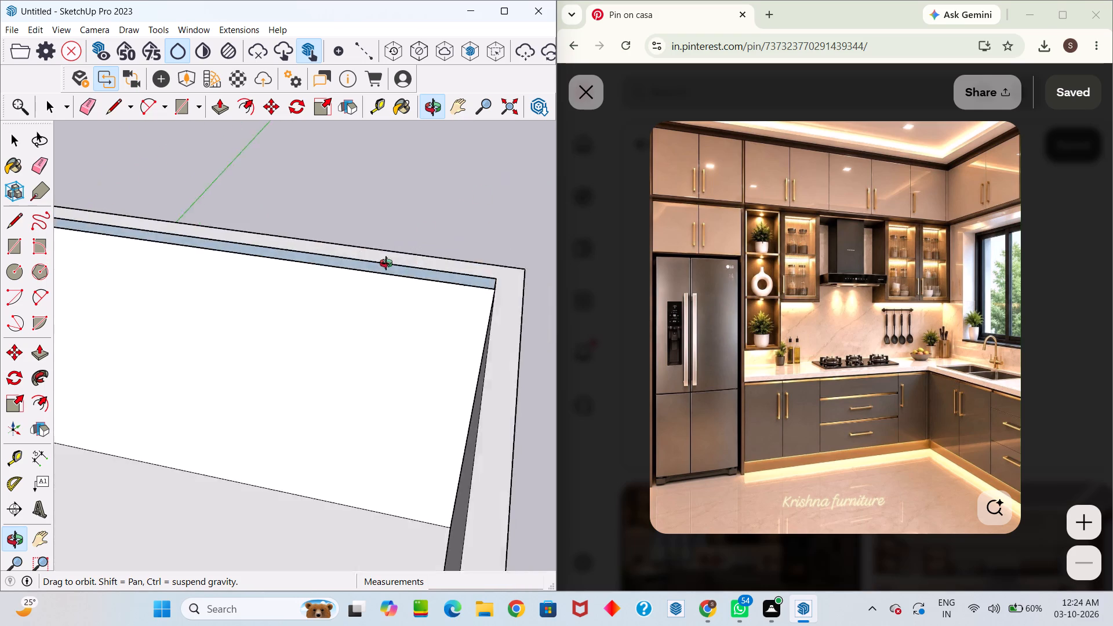
middle_drag(386, 263, 20, 325)
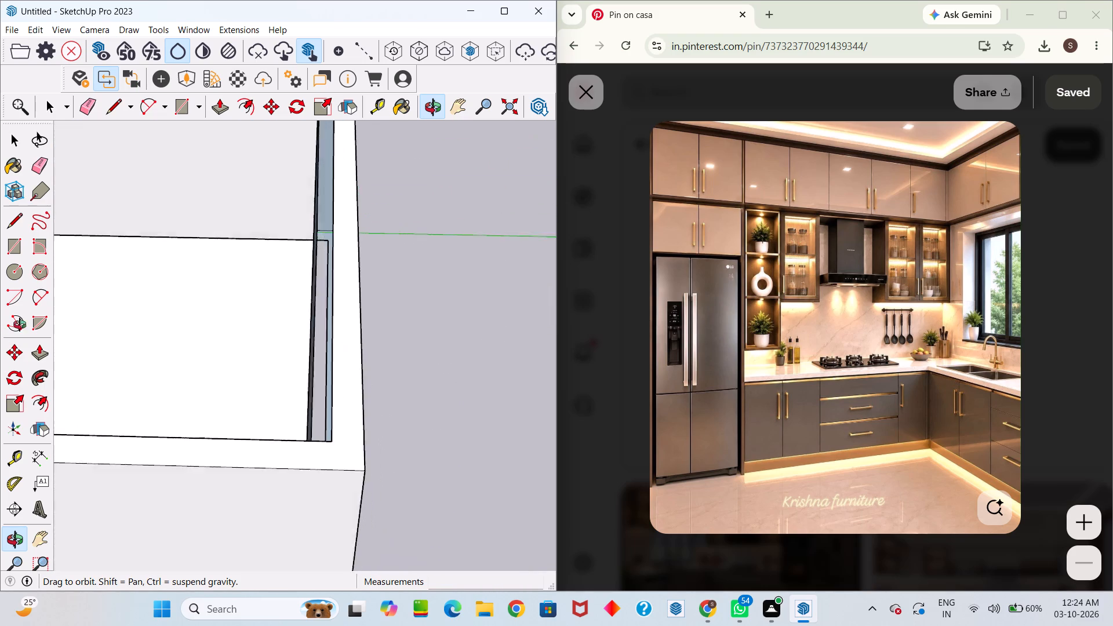
middle_drag(20, 325, 34, 327)
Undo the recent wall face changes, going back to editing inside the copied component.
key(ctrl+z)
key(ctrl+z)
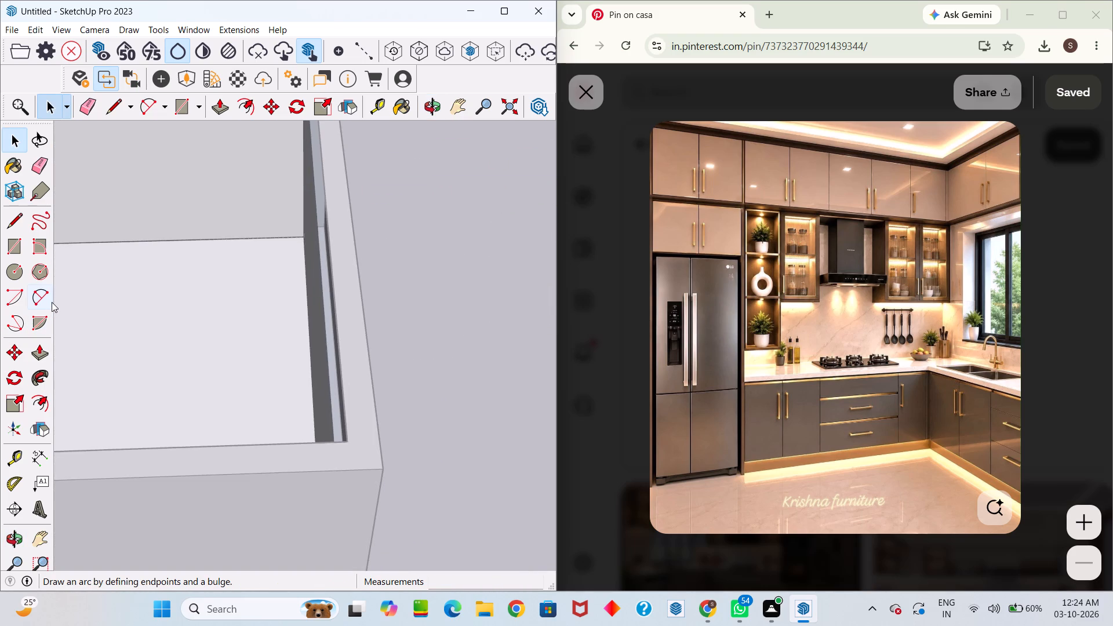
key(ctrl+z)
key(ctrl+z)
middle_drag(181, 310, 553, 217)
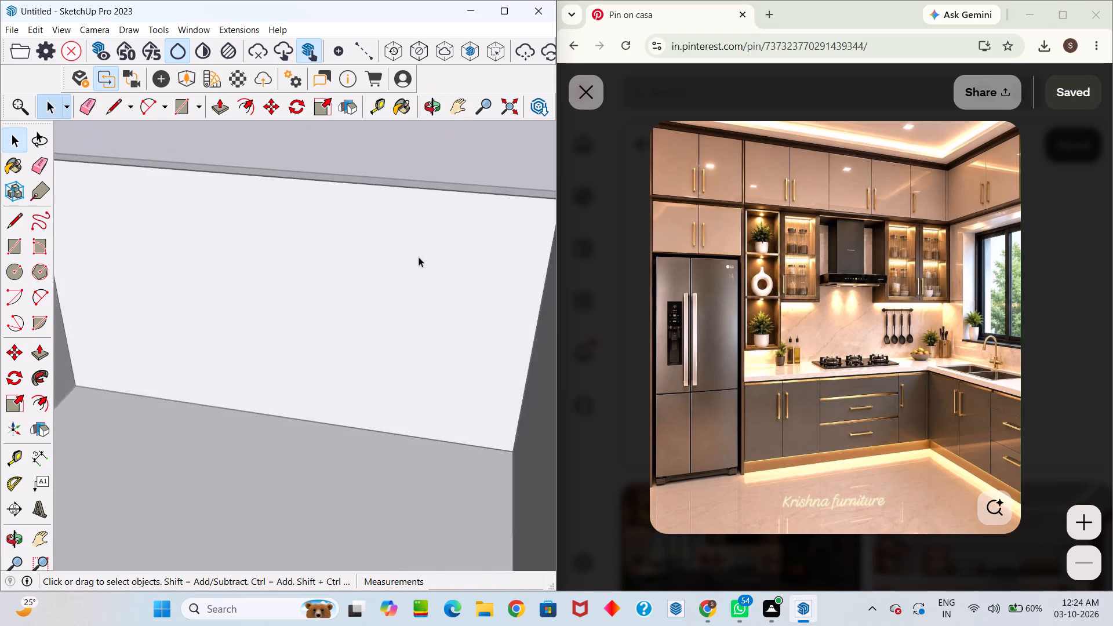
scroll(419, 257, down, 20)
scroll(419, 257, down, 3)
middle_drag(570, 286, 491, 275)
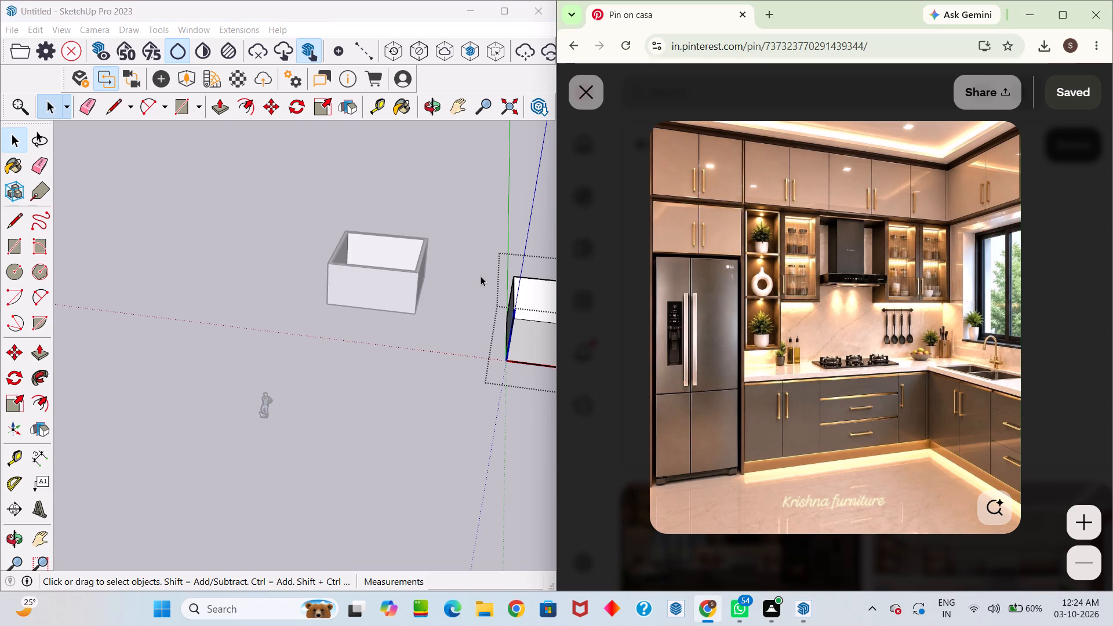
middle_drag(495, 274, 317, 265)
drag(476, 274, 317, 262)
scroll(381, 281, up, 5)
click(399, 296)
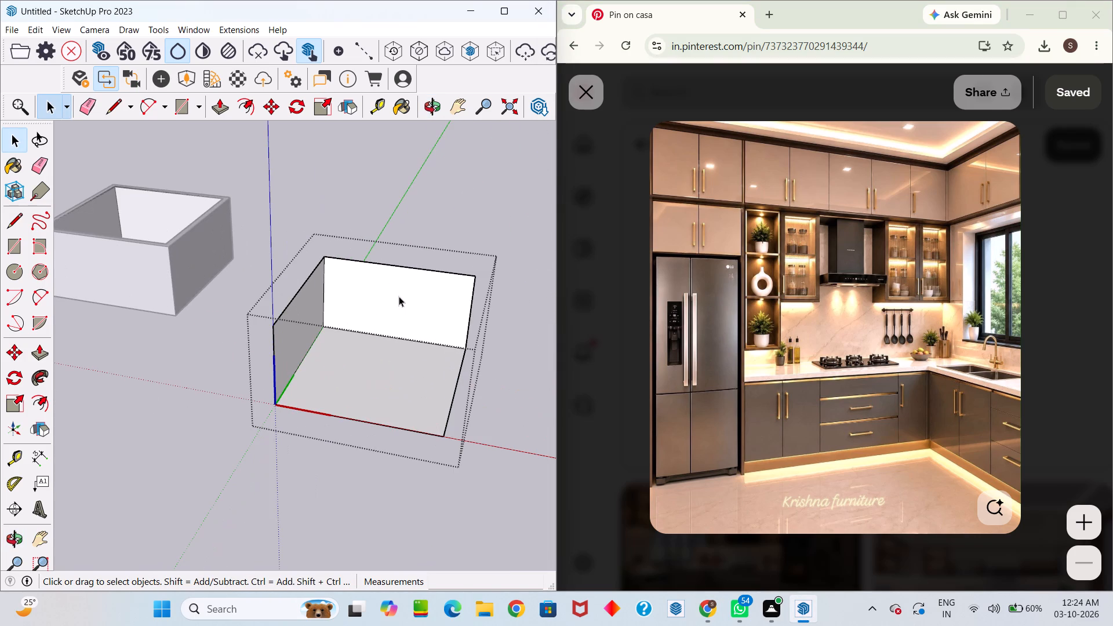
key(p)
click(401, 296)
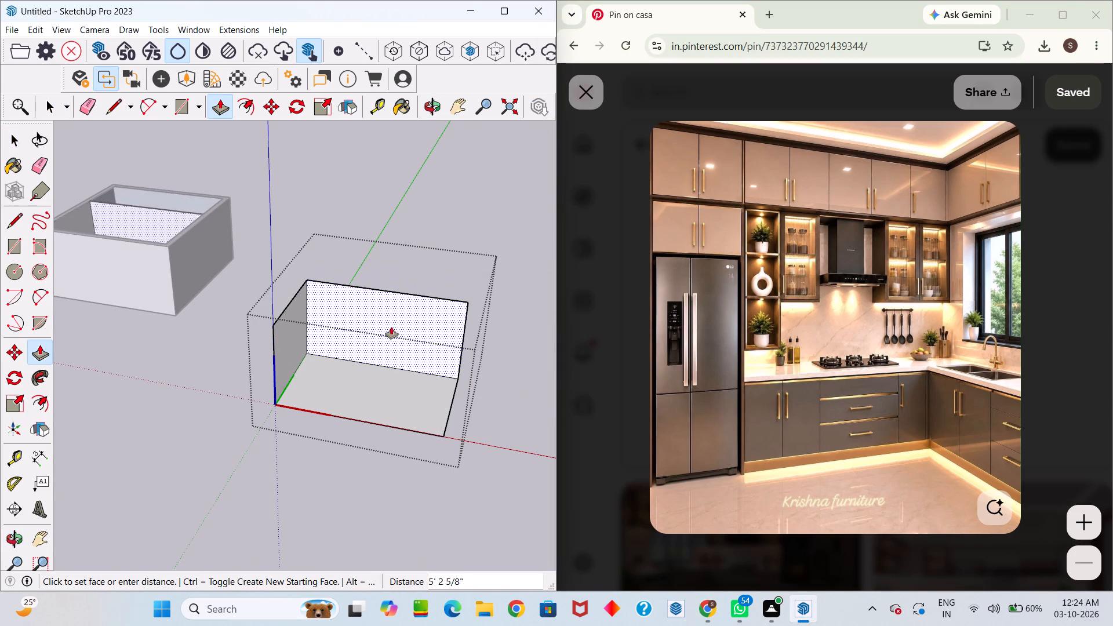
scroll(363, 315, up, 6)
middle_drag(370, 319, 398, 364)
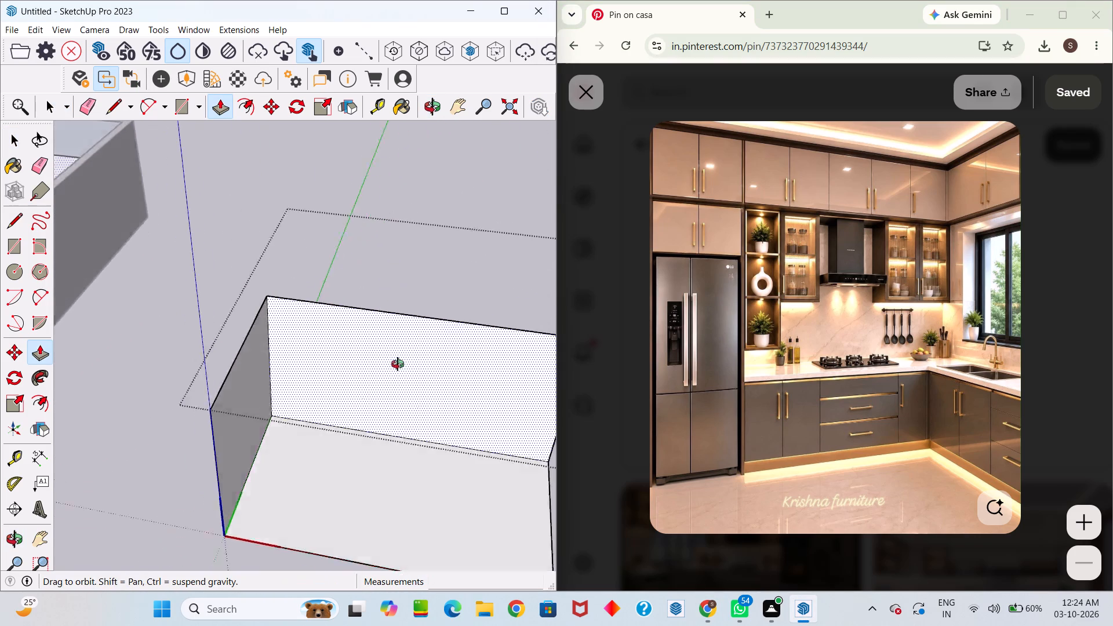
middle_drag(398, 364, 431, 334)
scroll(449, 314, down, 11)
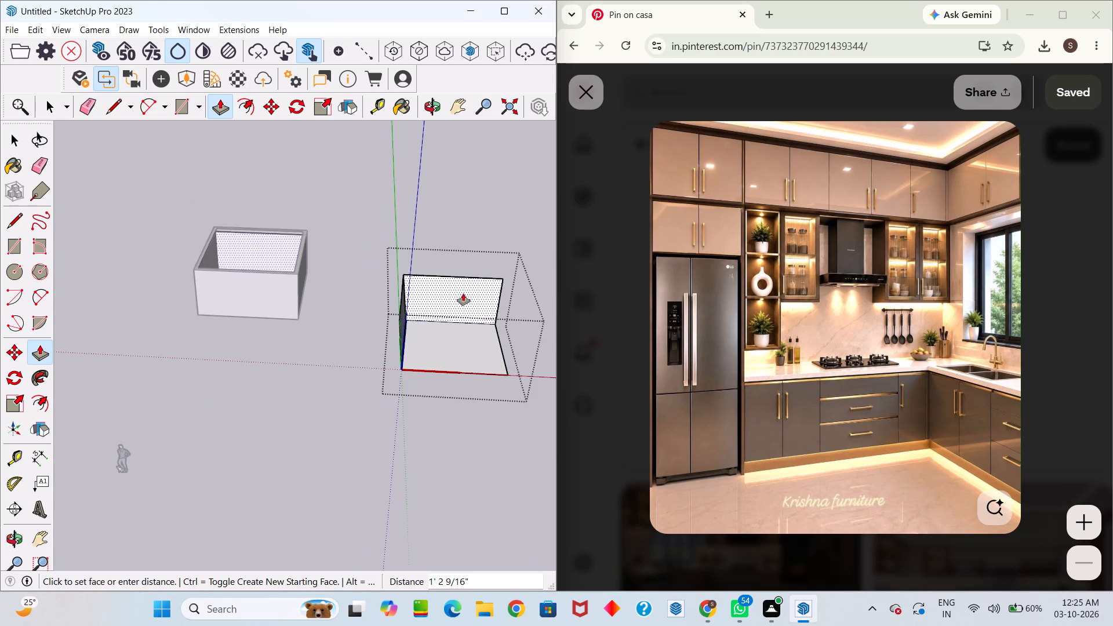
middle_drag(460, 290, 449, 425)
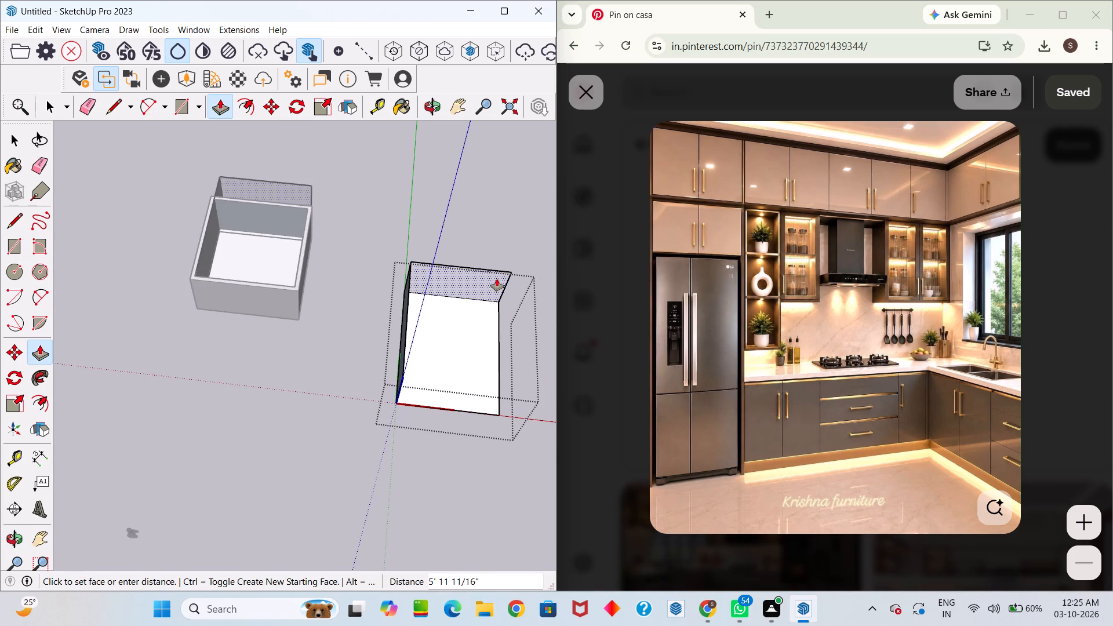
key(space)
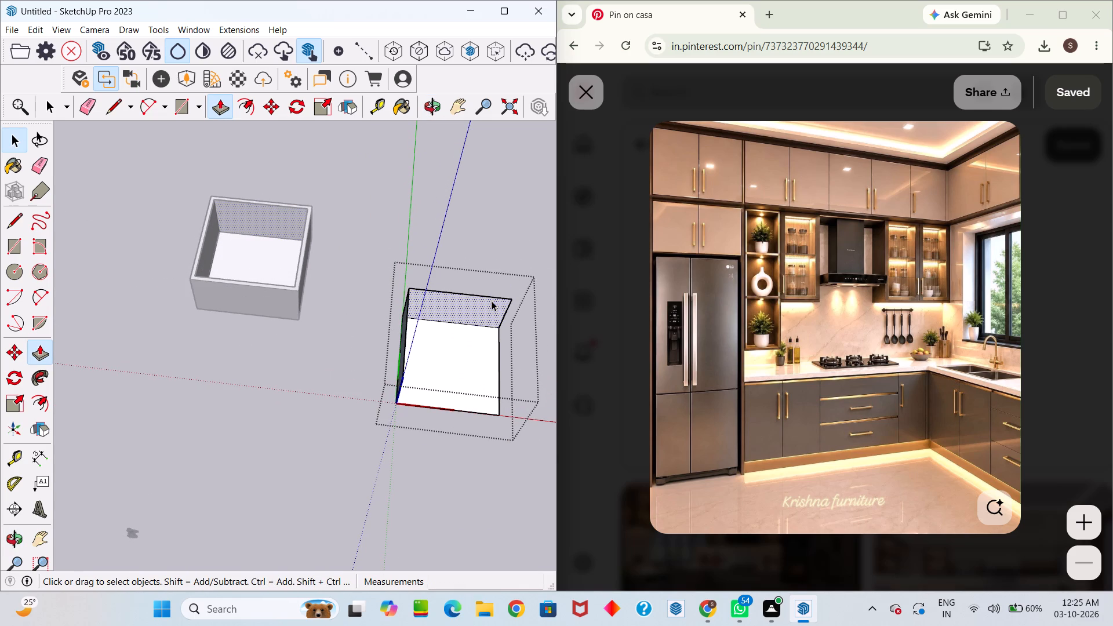
Examine the component's back wall and floor against the cabinet layout in the reference kitchen image.
click(474, 308)
scroll(478, 310, up, 2)
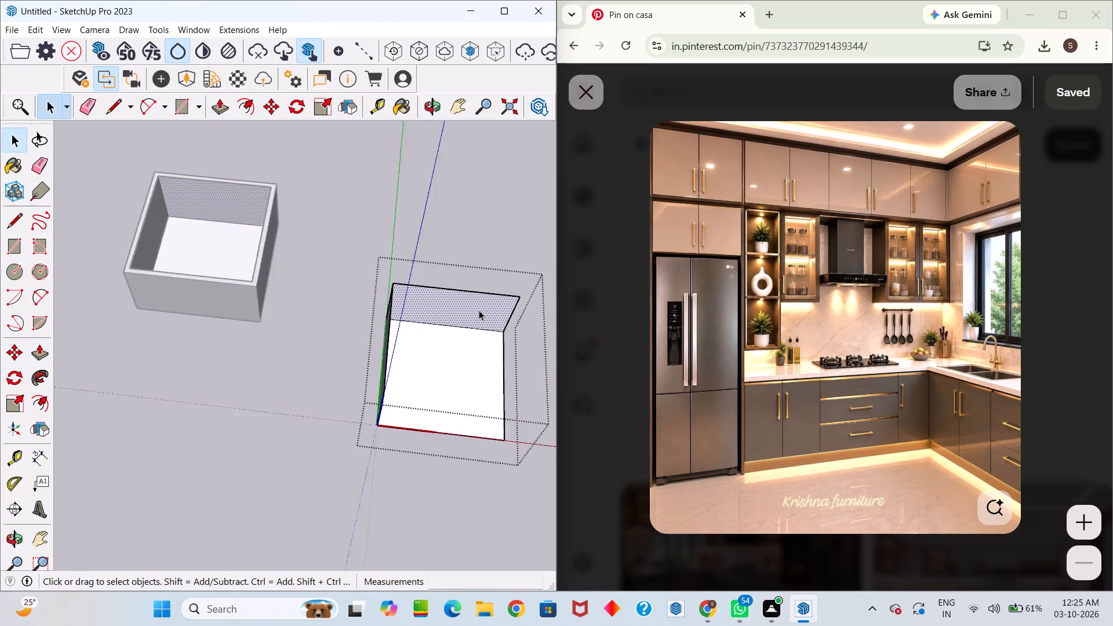
scroll(479, 310, up, 3)
middle_drag(483, 296, 259, 237)
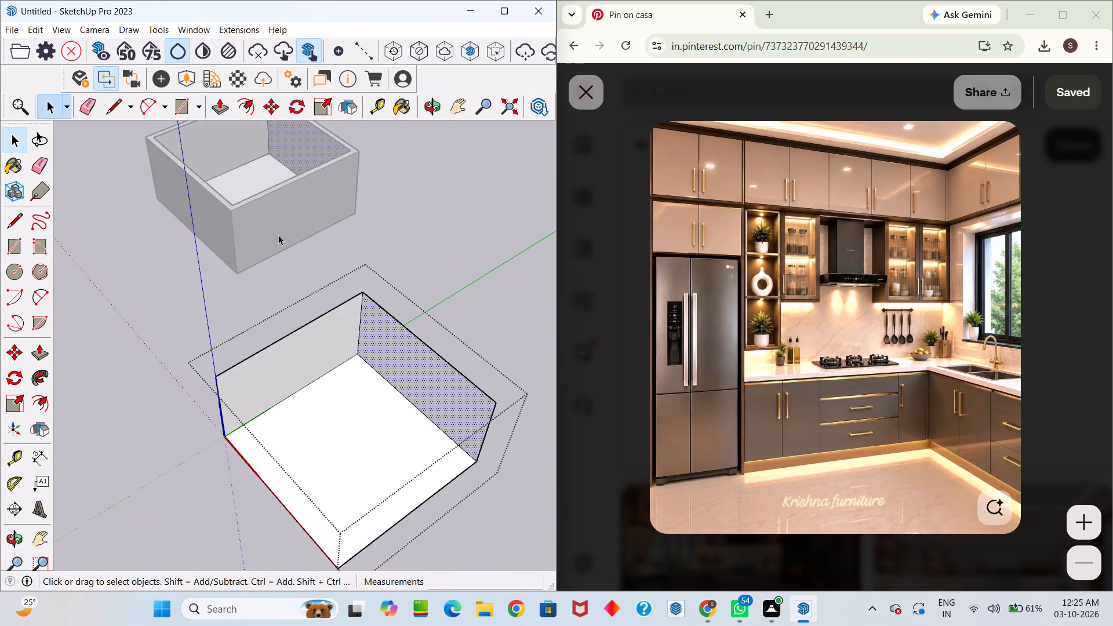
scroll(305, 238, down, 6)
middle_drag(355, 182, 499, 185)
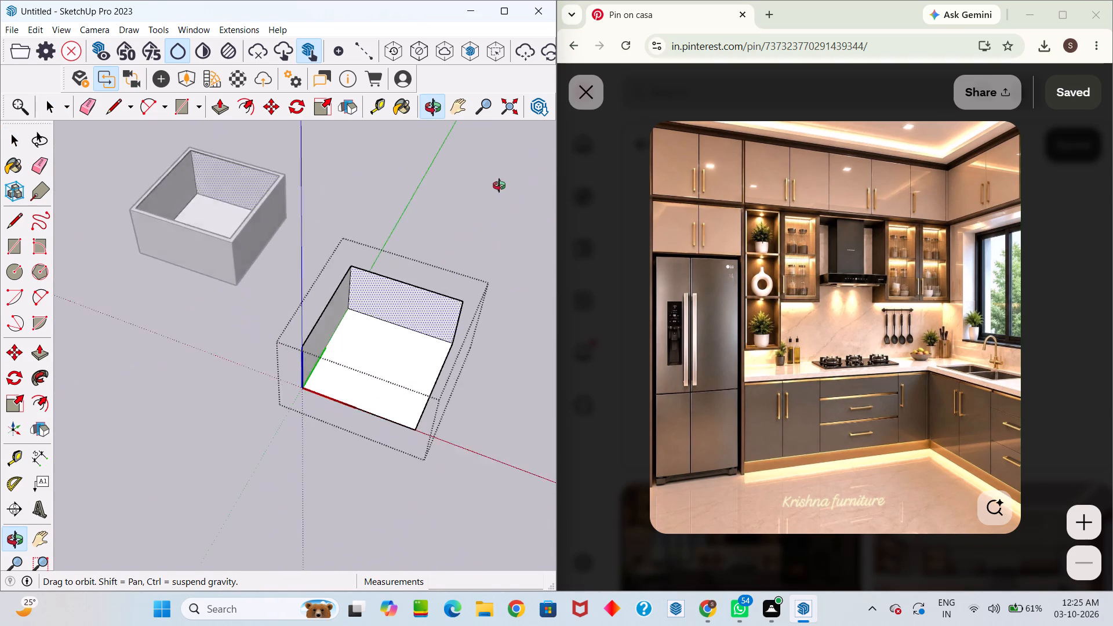
middle_drag(499, 185, 506, 181)
click(417, 291)
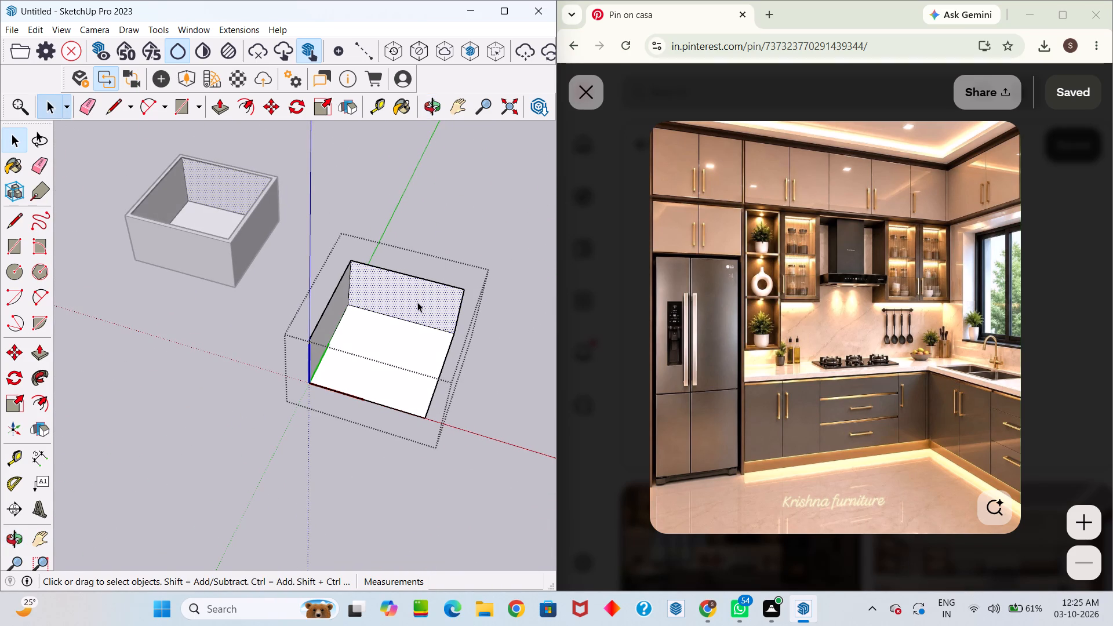
scroll(413, 303, up, 5)
scroll(423, 300, down, 4)
scroll(422, 303, up, 3)
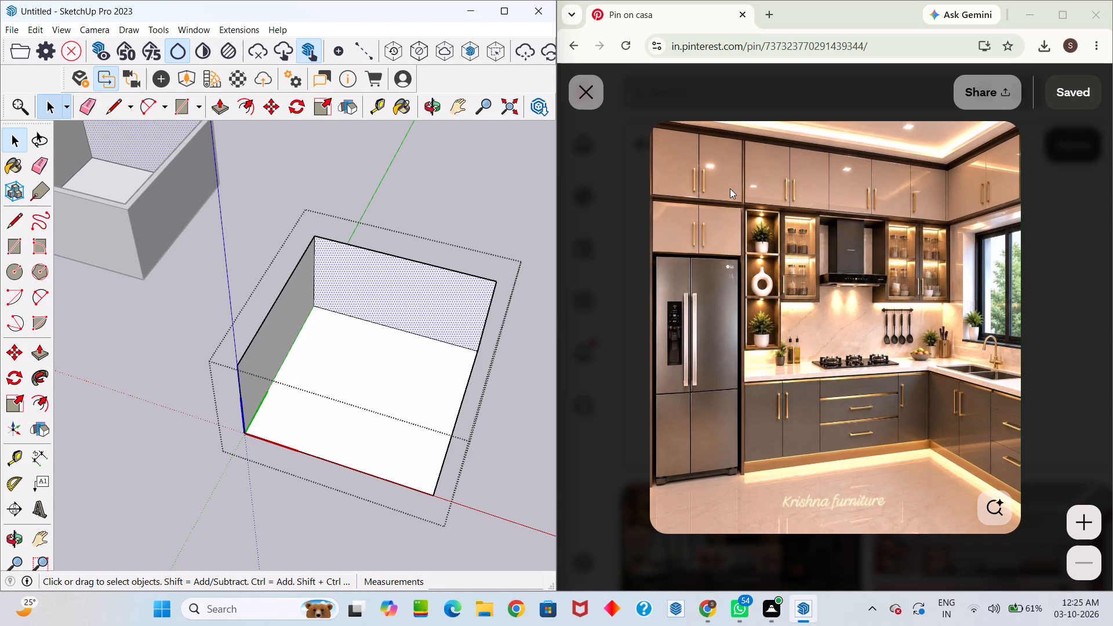
scroll(727, 178, up, 5)
scroll(718, 179, down, 2)
scroll(662, 241, down, 5)
scroll(501, 307, down, 1)
Examine the copied component's floor, side wall and back wall faces from several angles beside the original room.
middle_drag(481, 319, 637, 239)
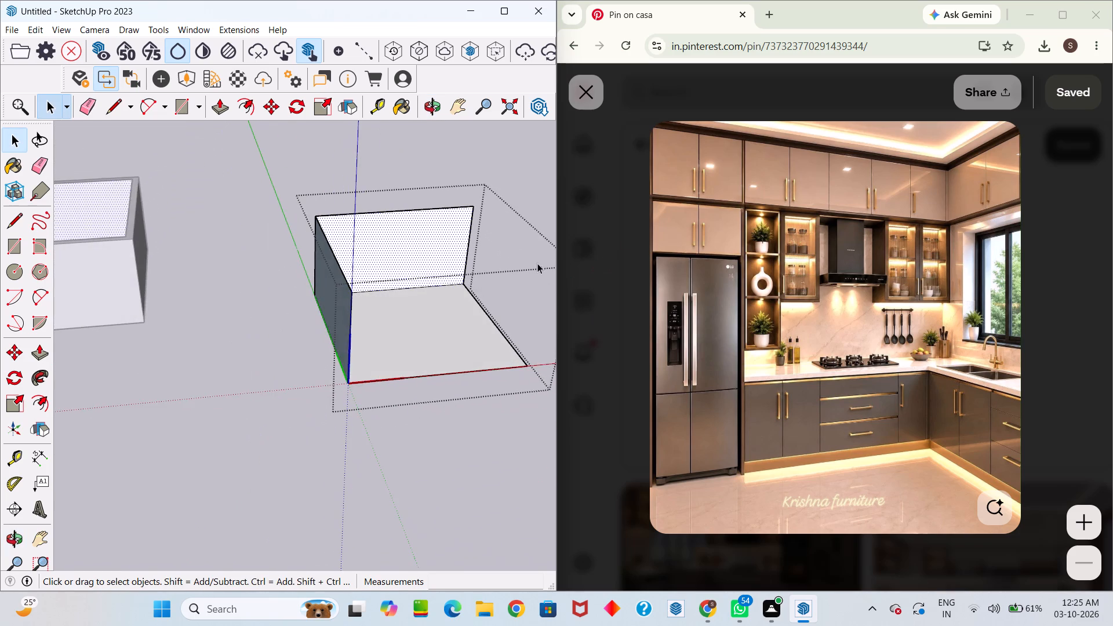
scroll(481, 272, up, 6)
middle_drag(446, 289, 177, 291)
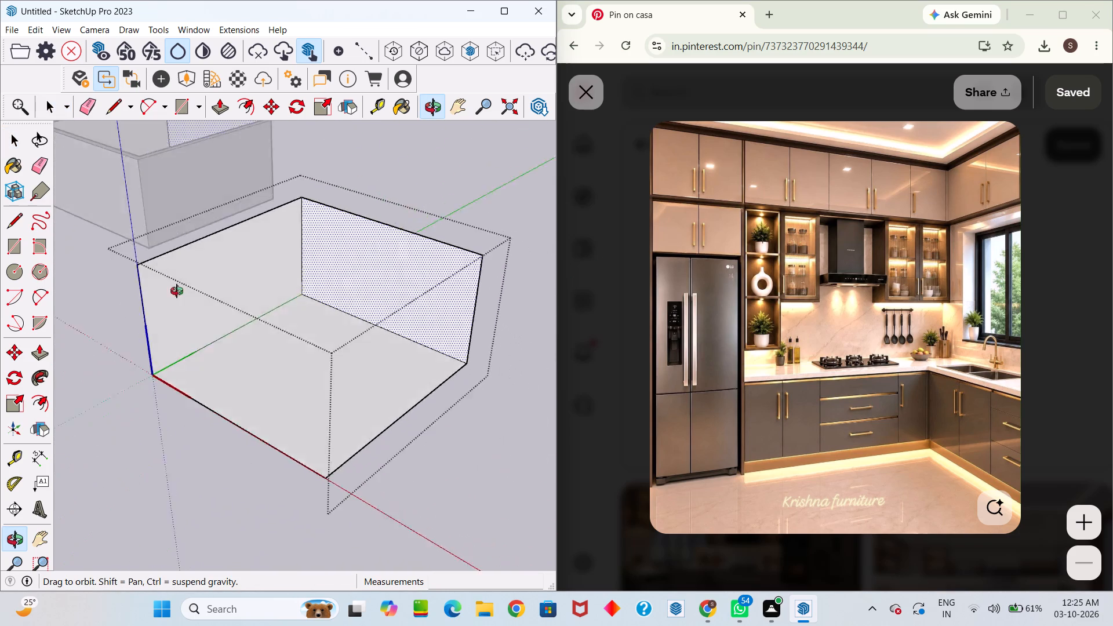
middle_drag(177, 291, 119, 343)
click(206, 283)
middle_drag(207, 282, 178, 274)
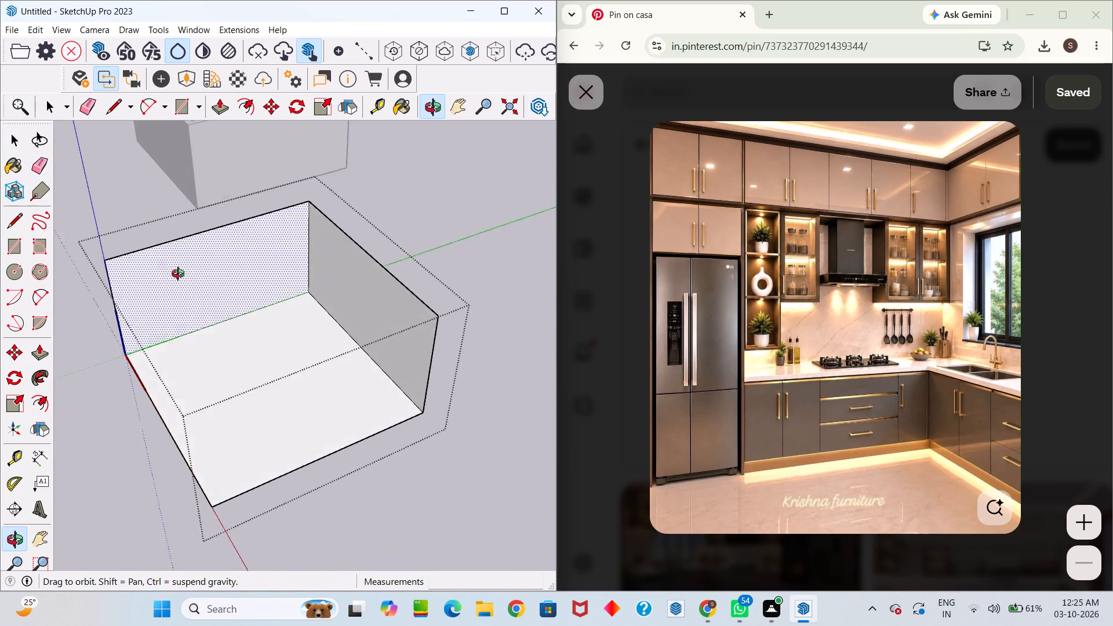
middle_drag(178, 274, 122, 251)
middle_drag(138, 250, 139, 232)
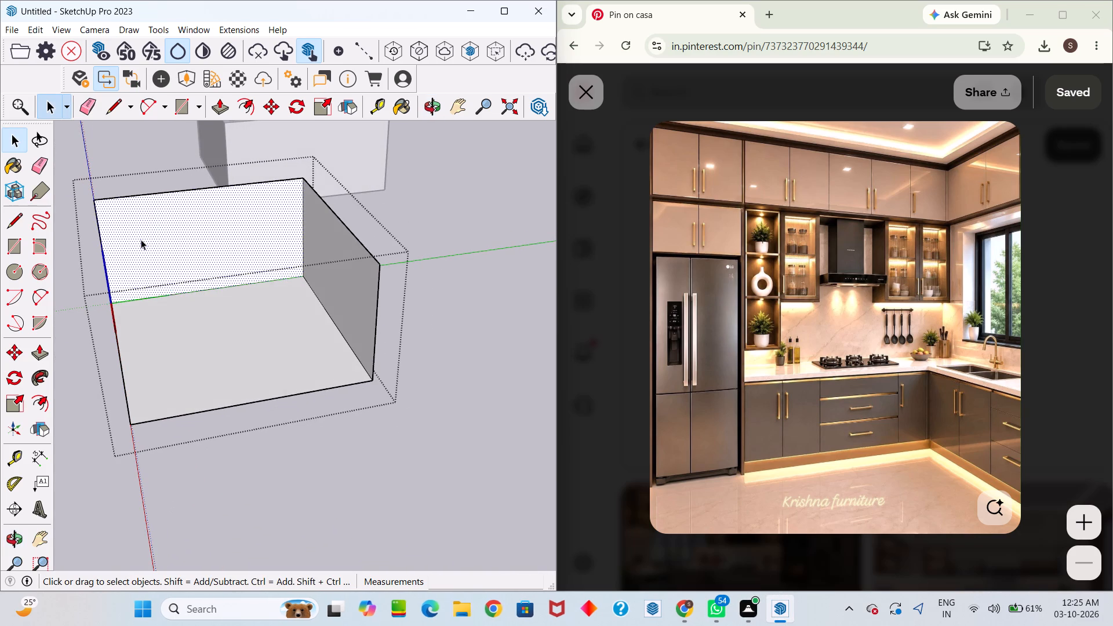
scroll(142, 241, down, 4)
middle_drag(140, 257, 143, 345)
drag(140, 257, 143, 345)
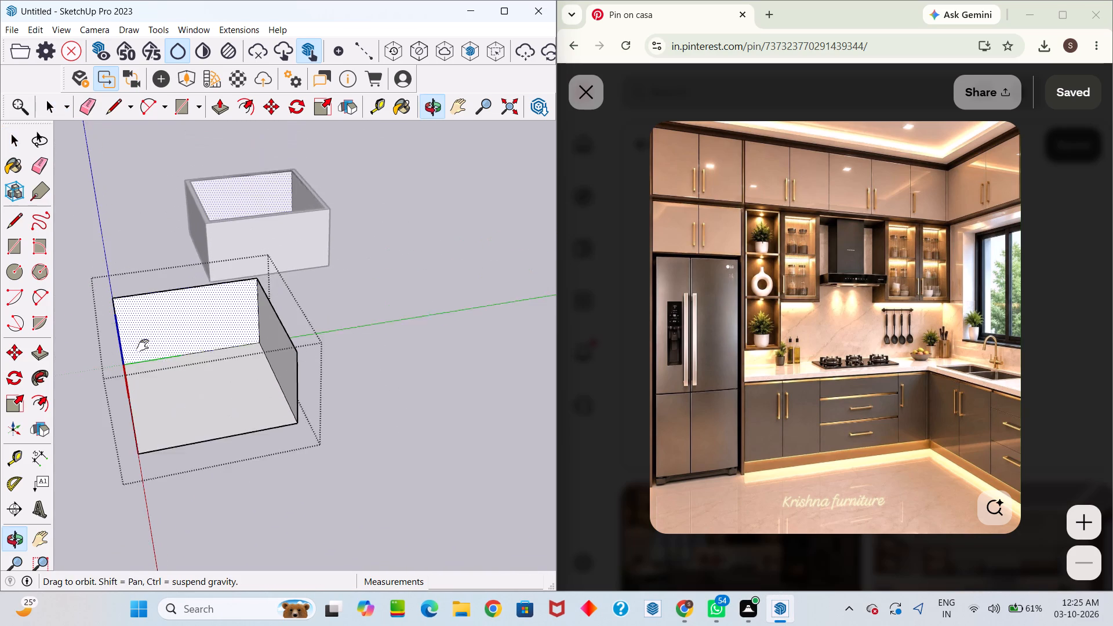
drag(143, 345, 143, 346)
middle_drag(143, 345, 143, 346)
scroll(143, 346, up, 5)
middle_drag(150, 326, 133, 352)
scroll(169, 362, down, 6)
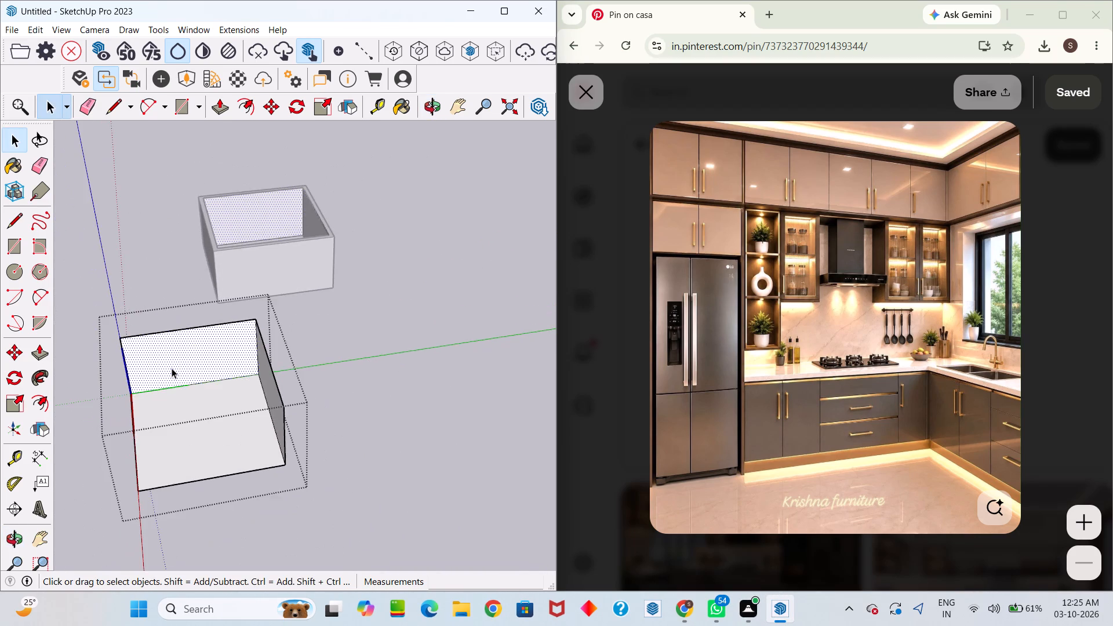
middle_drag(173, 369, 231, 370)
scroll(233, 376, up, 1)
click(235, 429)
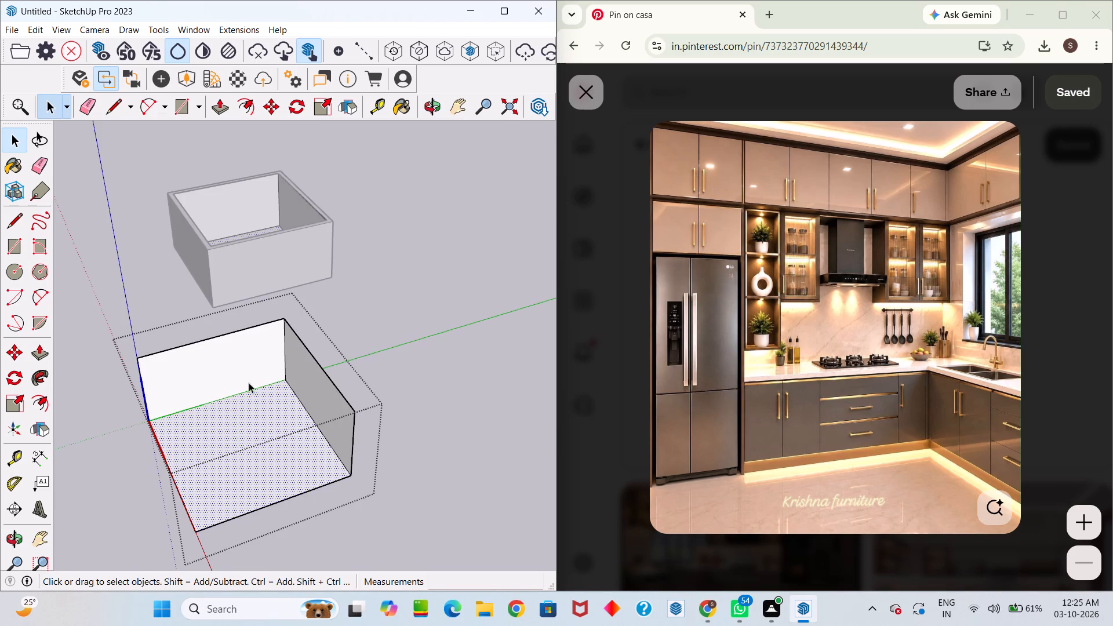
middle_drag(250, 377, 437, 372)
click(447, 360)
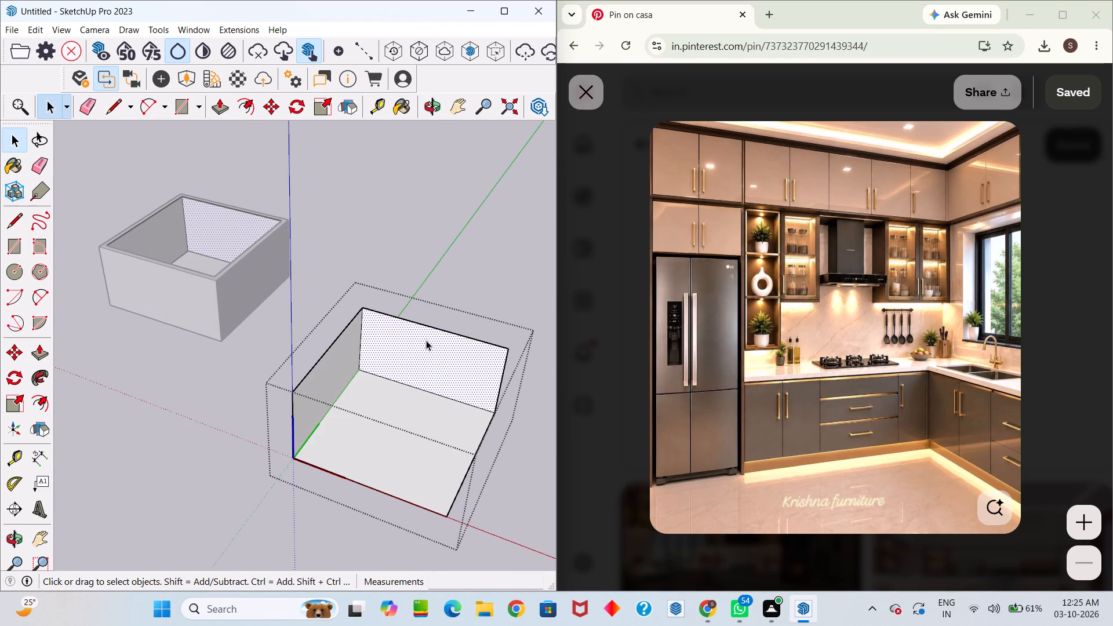
middle_drag(427, 340, 476, 318)
scroll(430, 336, up, 5)
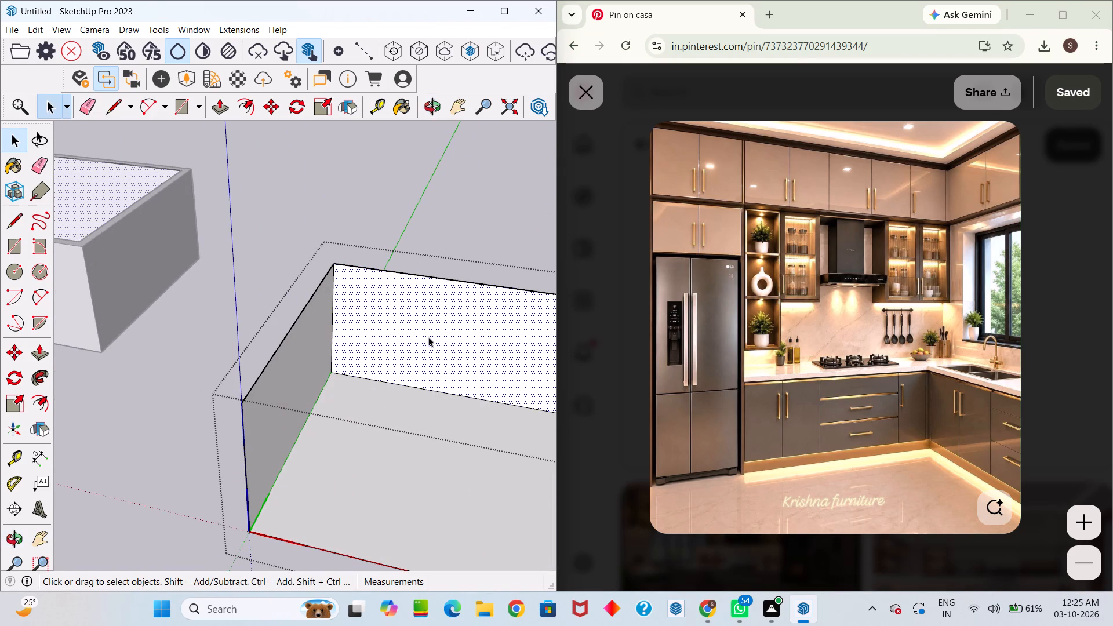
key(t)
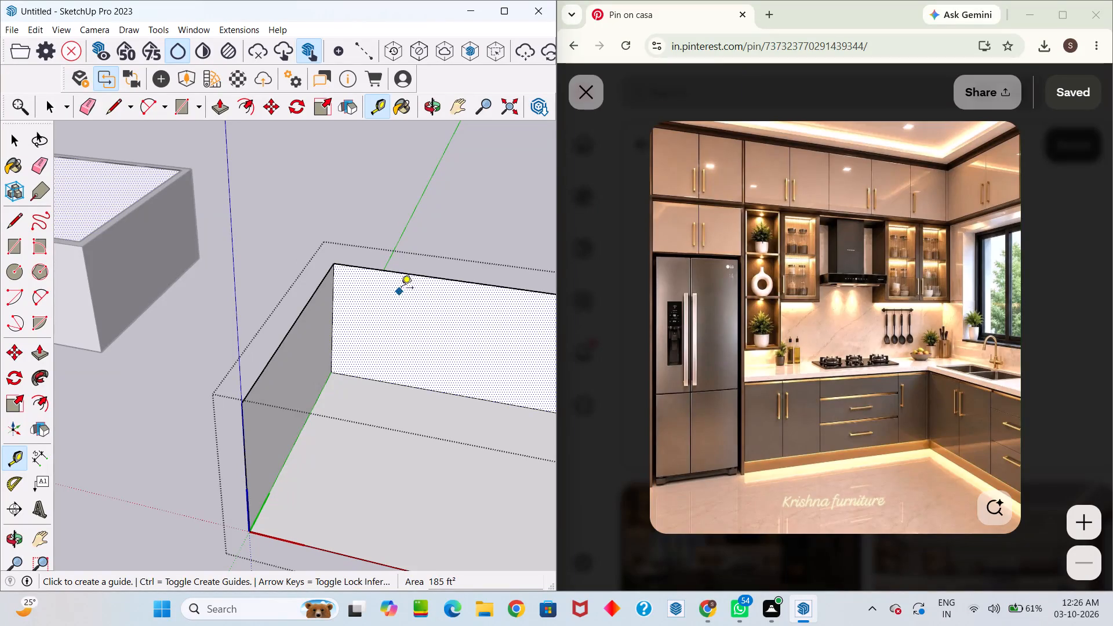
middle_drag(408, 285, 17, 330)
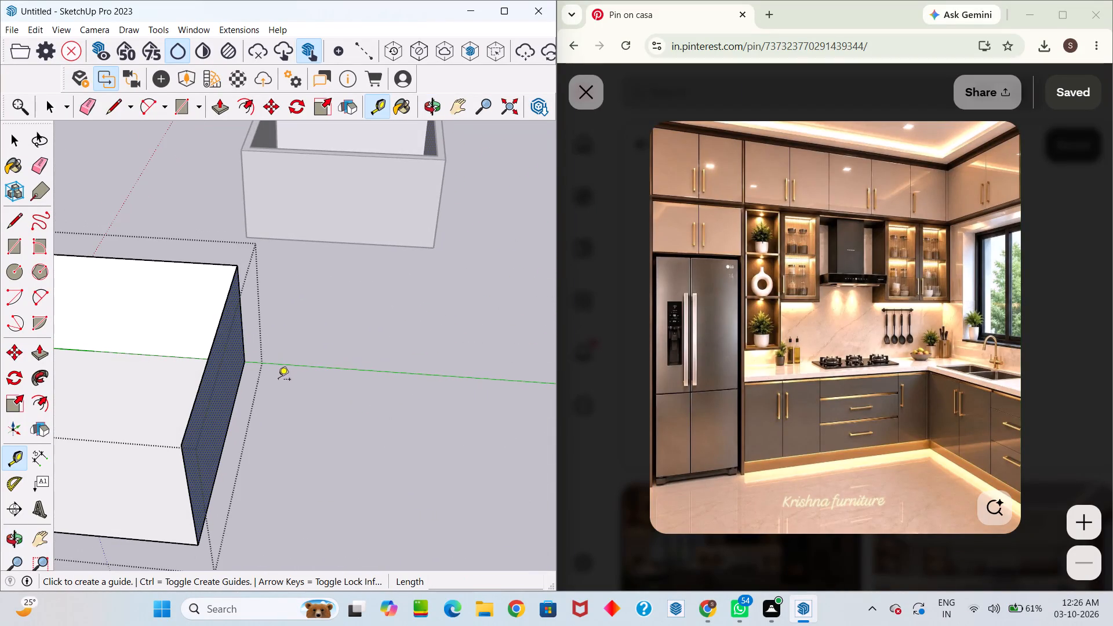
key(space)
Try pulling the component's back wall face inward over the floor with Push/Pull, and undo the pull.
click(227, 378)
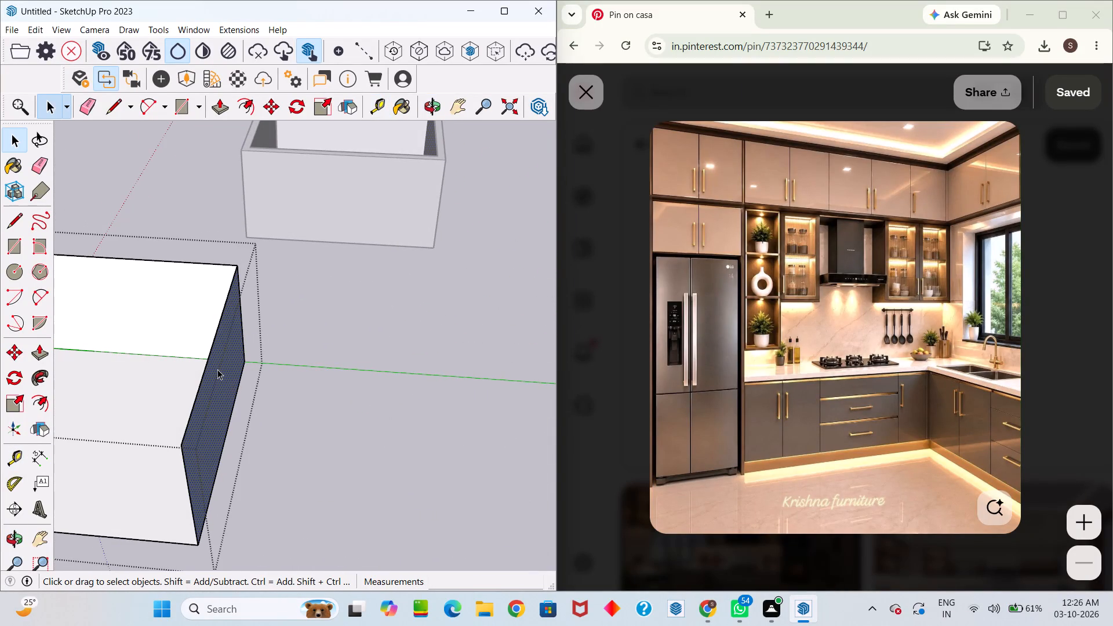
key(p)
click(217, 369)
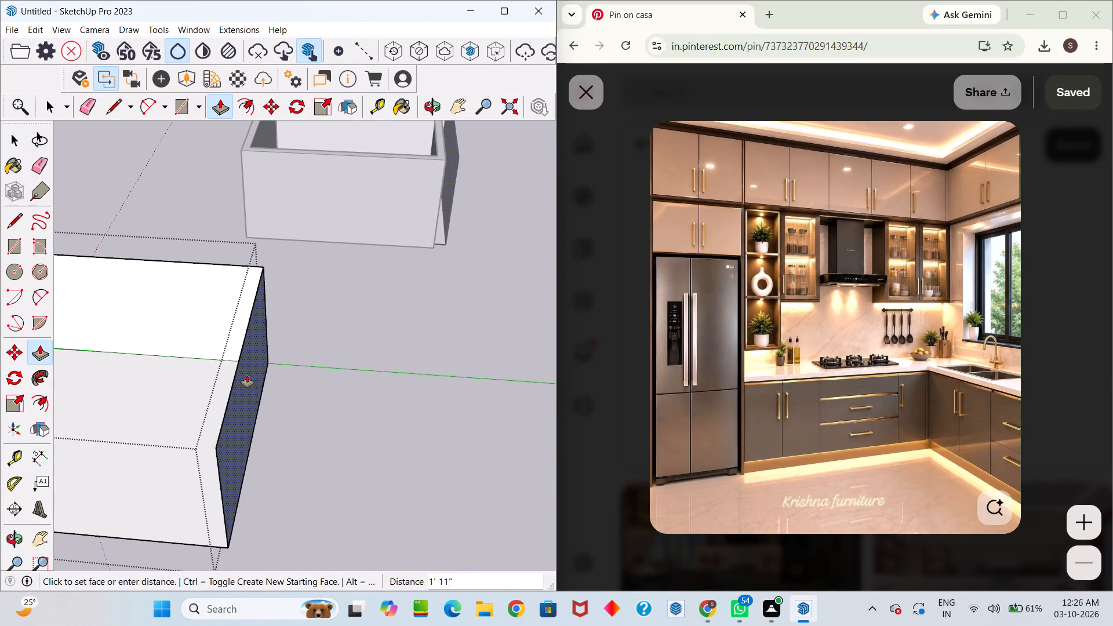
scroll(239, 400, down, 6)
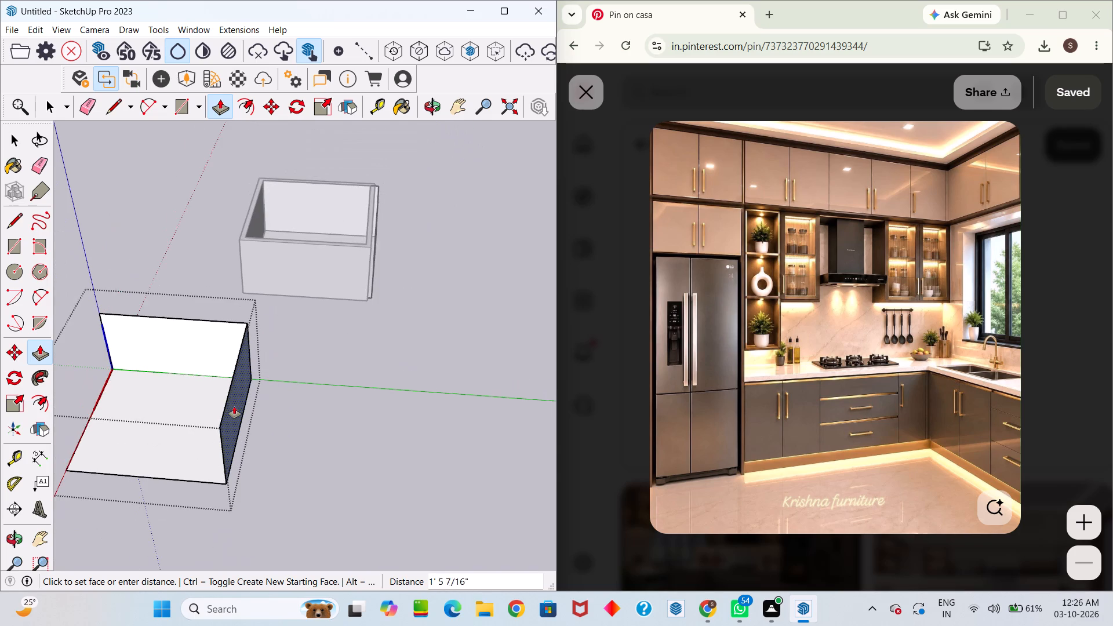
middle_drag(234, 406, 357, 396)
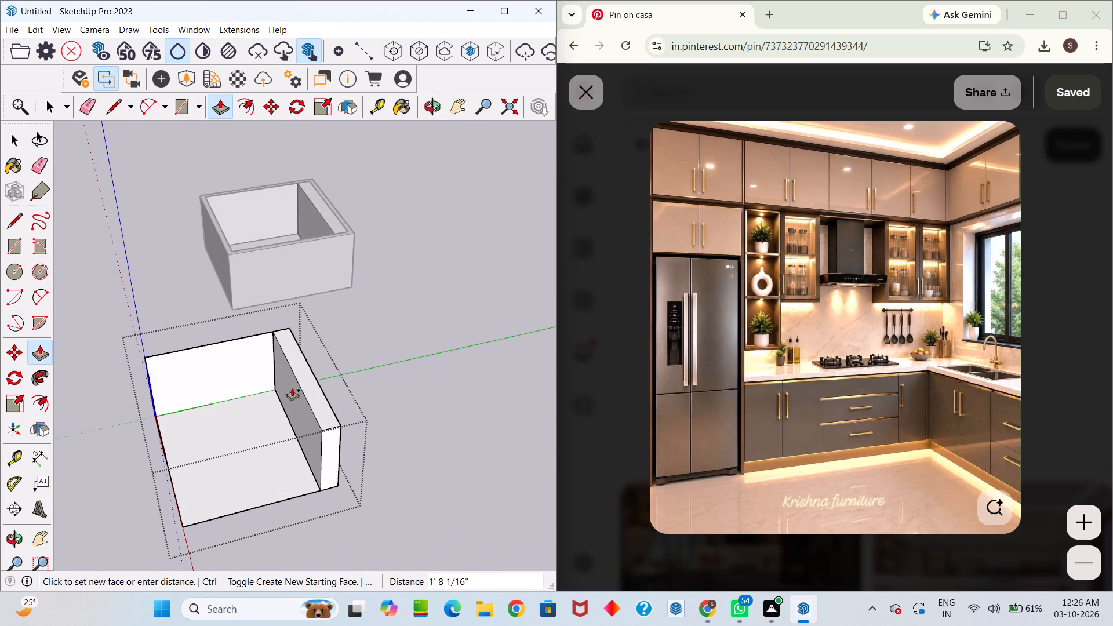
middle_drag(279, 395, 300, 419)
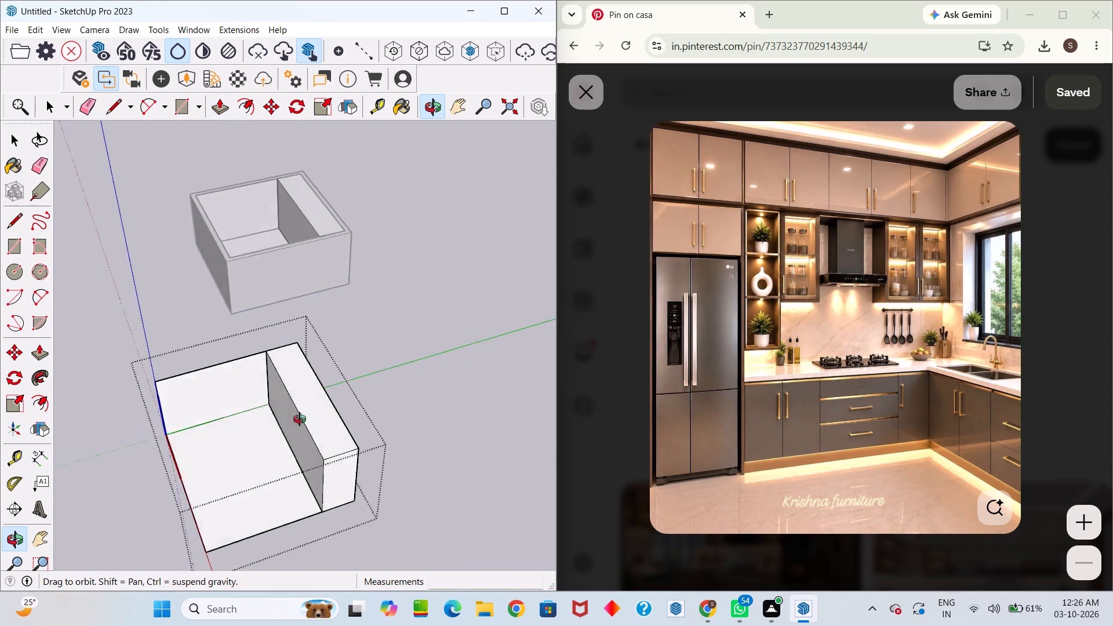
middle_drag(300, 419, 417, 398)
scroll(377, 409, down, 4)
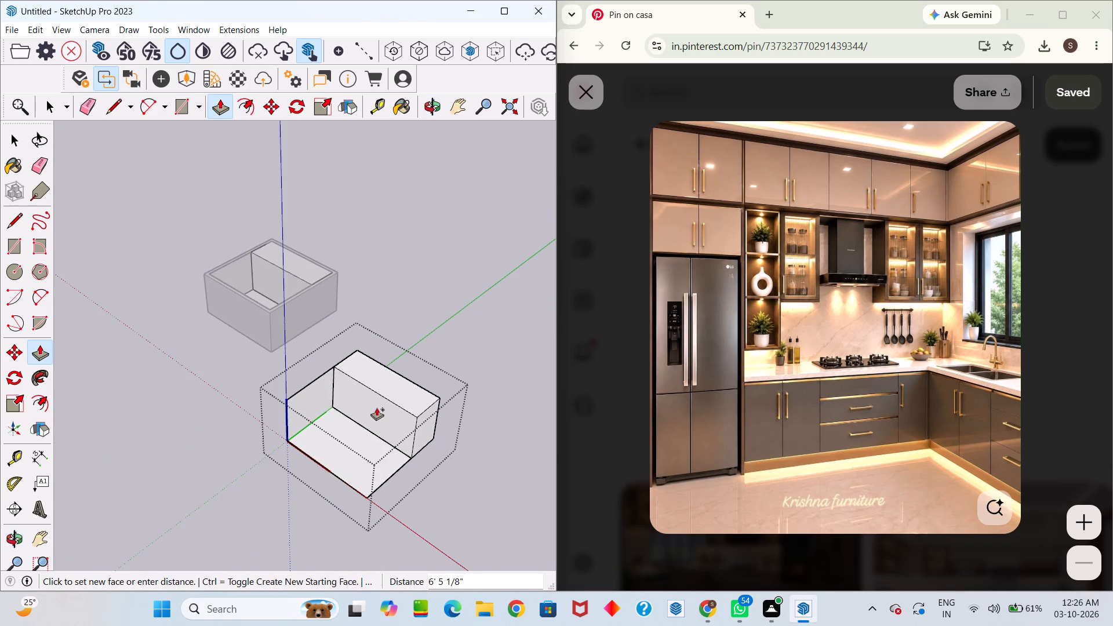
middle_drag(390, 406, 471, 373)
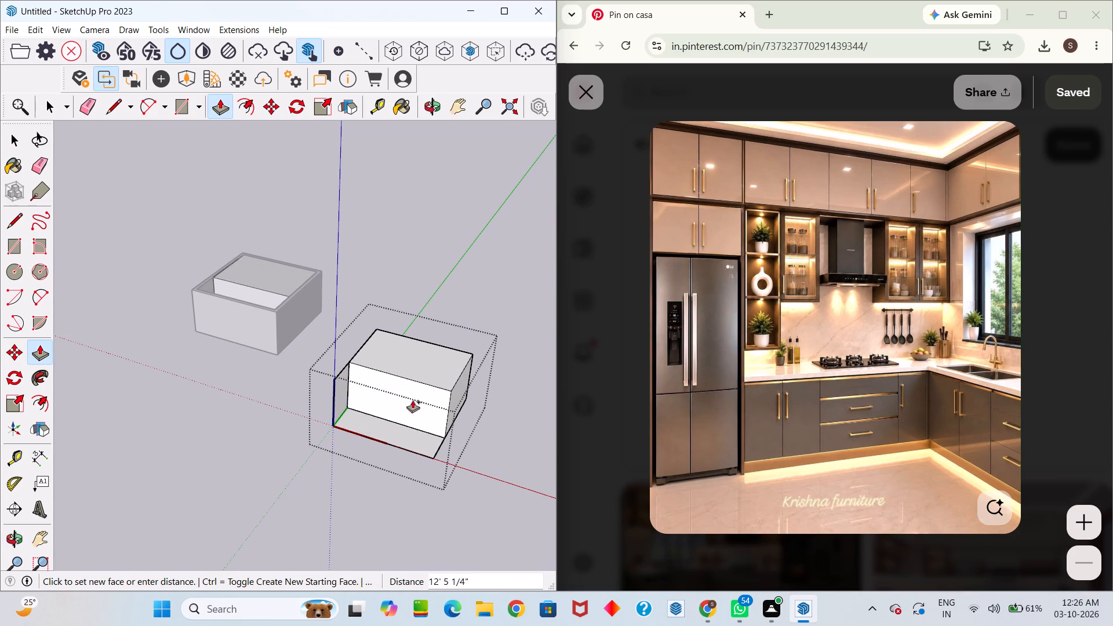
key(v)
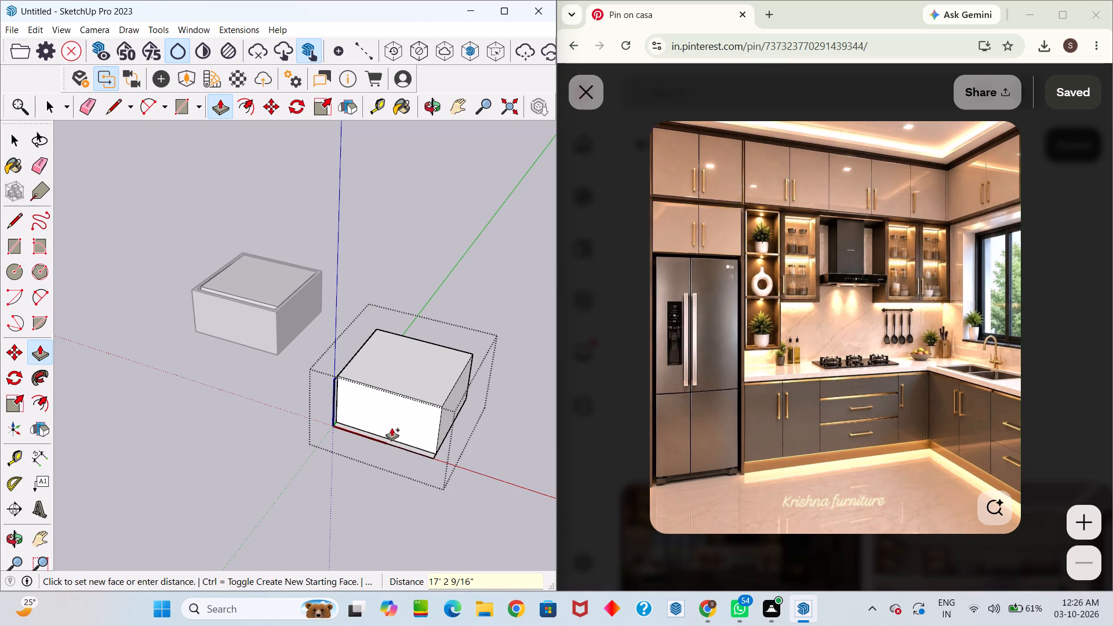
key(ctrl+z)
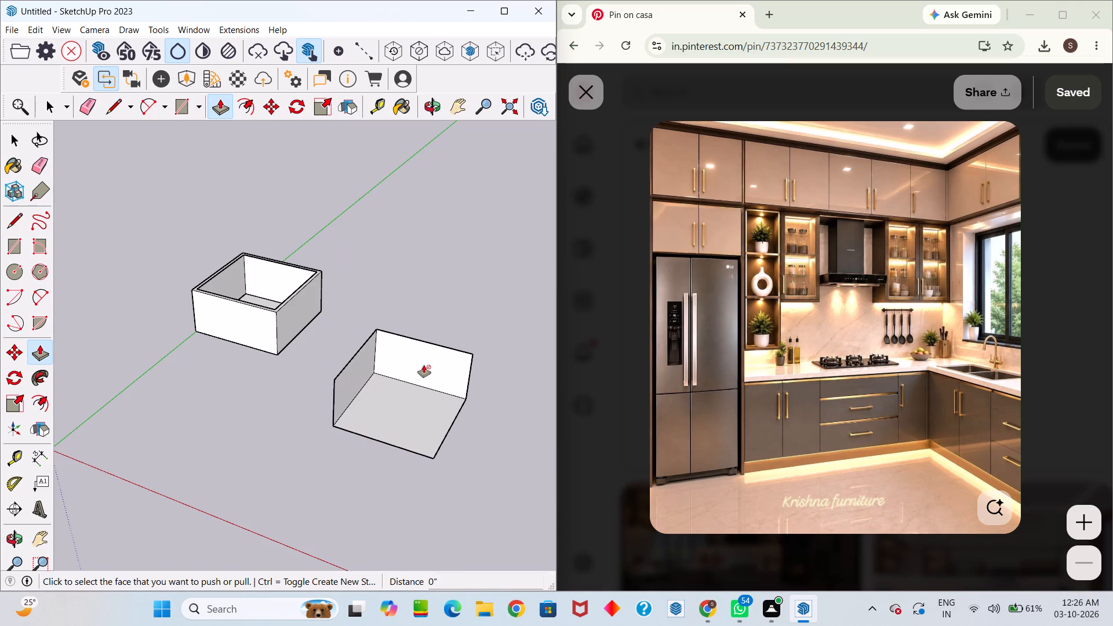
Reopen the copied component and Push/Pull its back wall face 9" outward, away from the floor.
double_click(424, 365)
key(space)
double_click(409, 367)
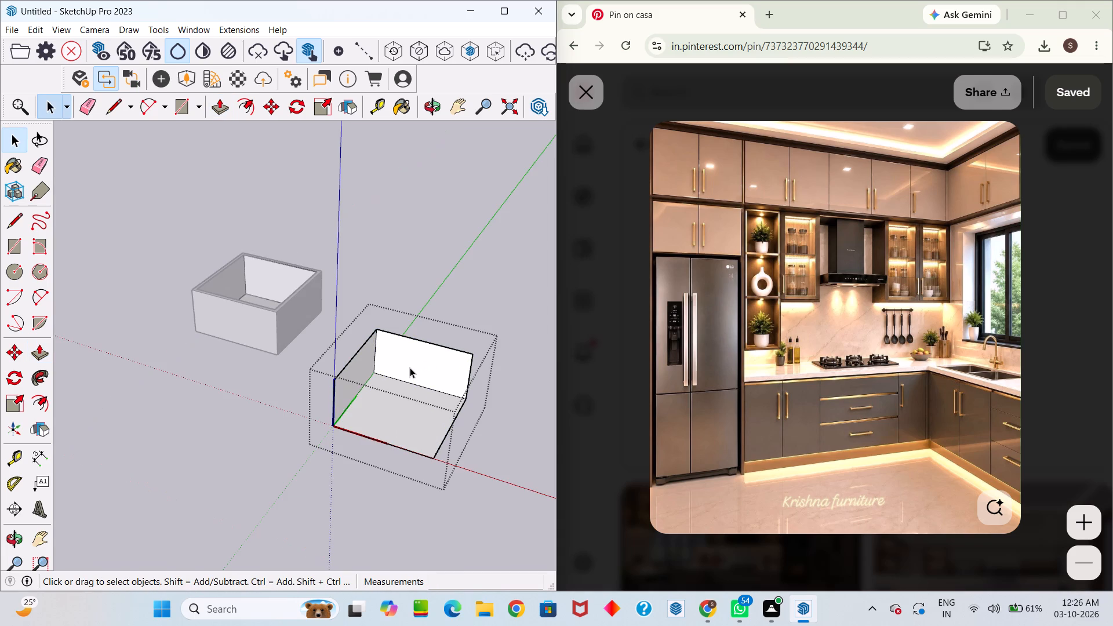
click(416, 371)
key(p)
click(419, 366)
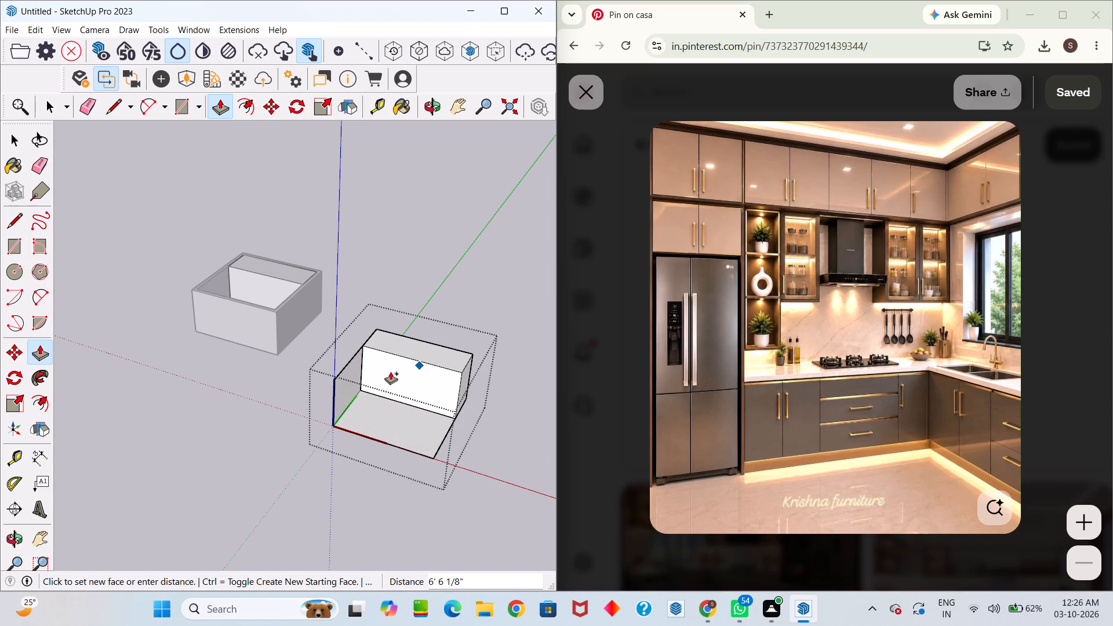
middle_drag(392, 364, 474, 343)
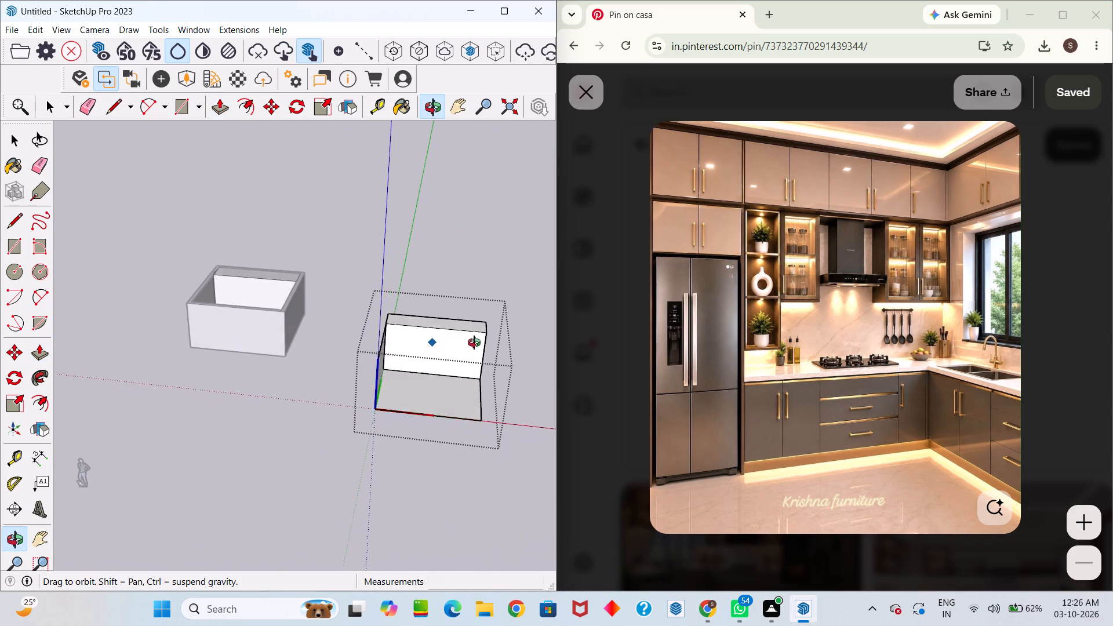
middle_drag(474, 343, 438, 385)
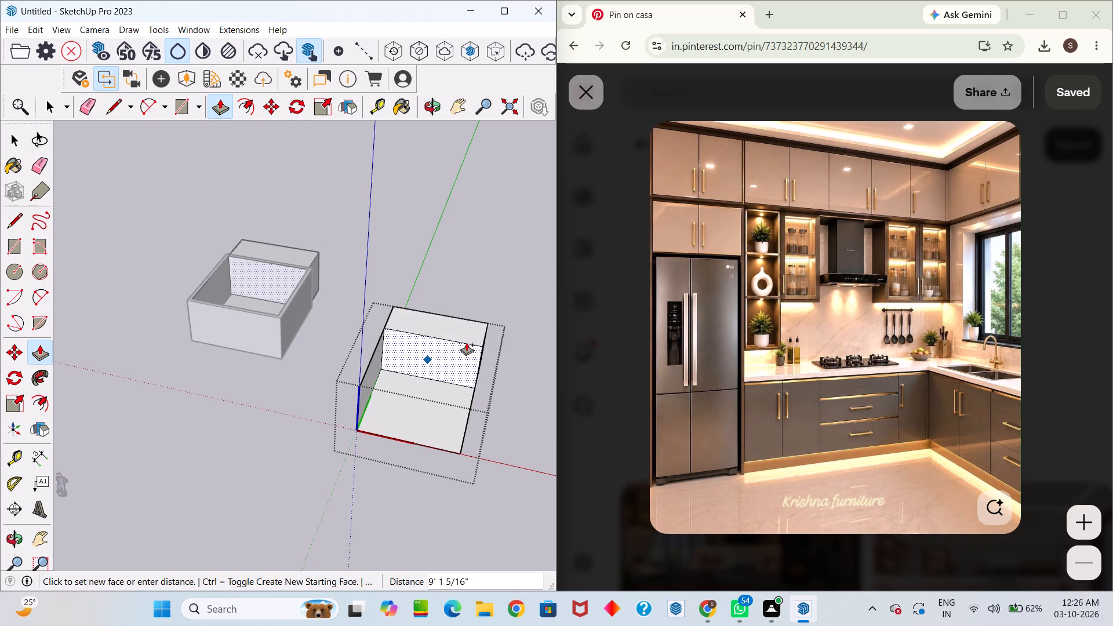
middle_drag(471, 329, 116, 344)
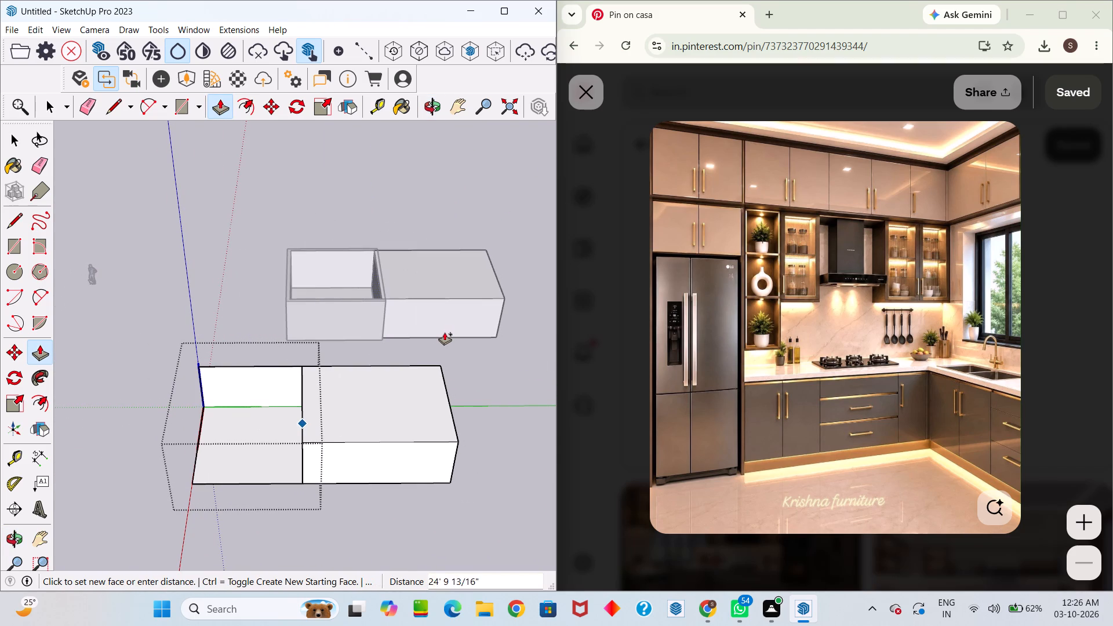
key(9)
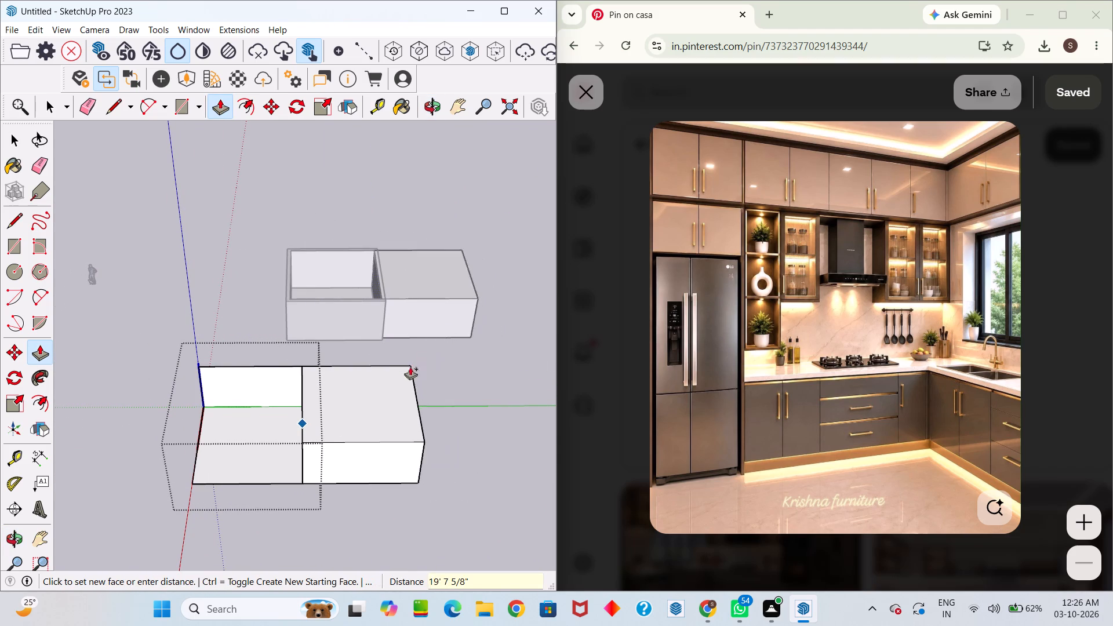
key(9)
text(99)
key(BackSpace)
key(BackSpace)
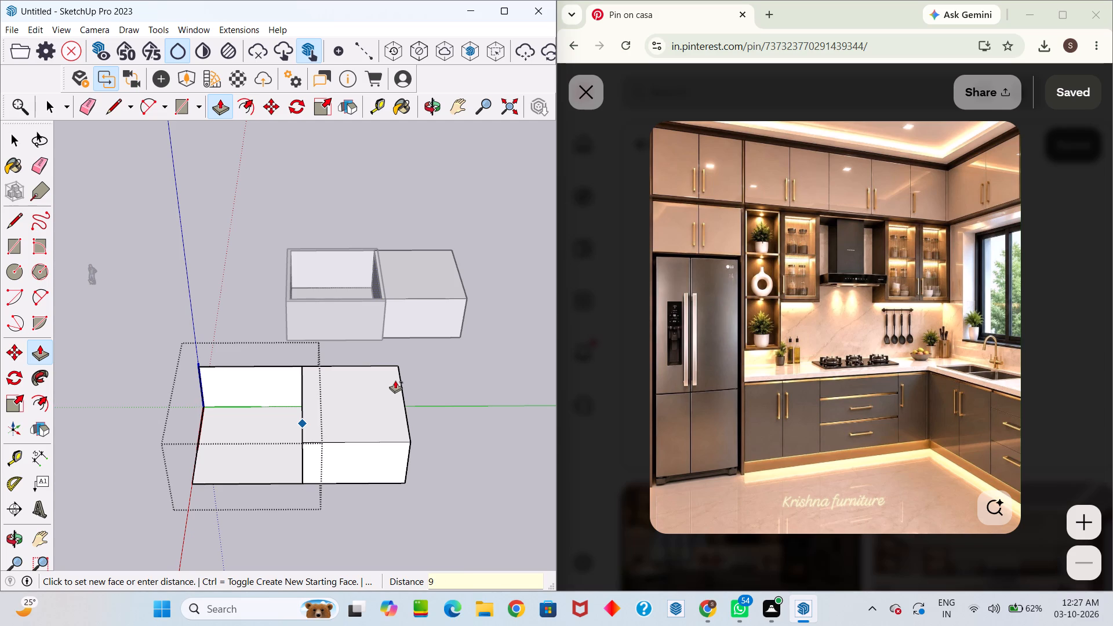
key(Return)
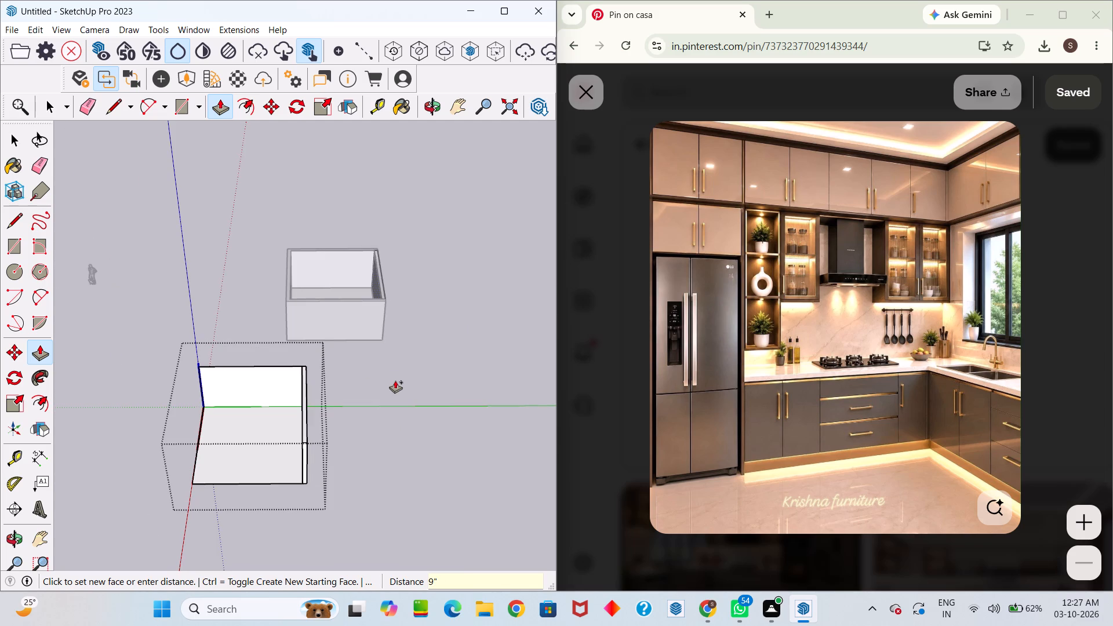
Inspect the thickened back wall and its junctions with the side wall and floor from several angles.
scroll(298, 391, up, 11)
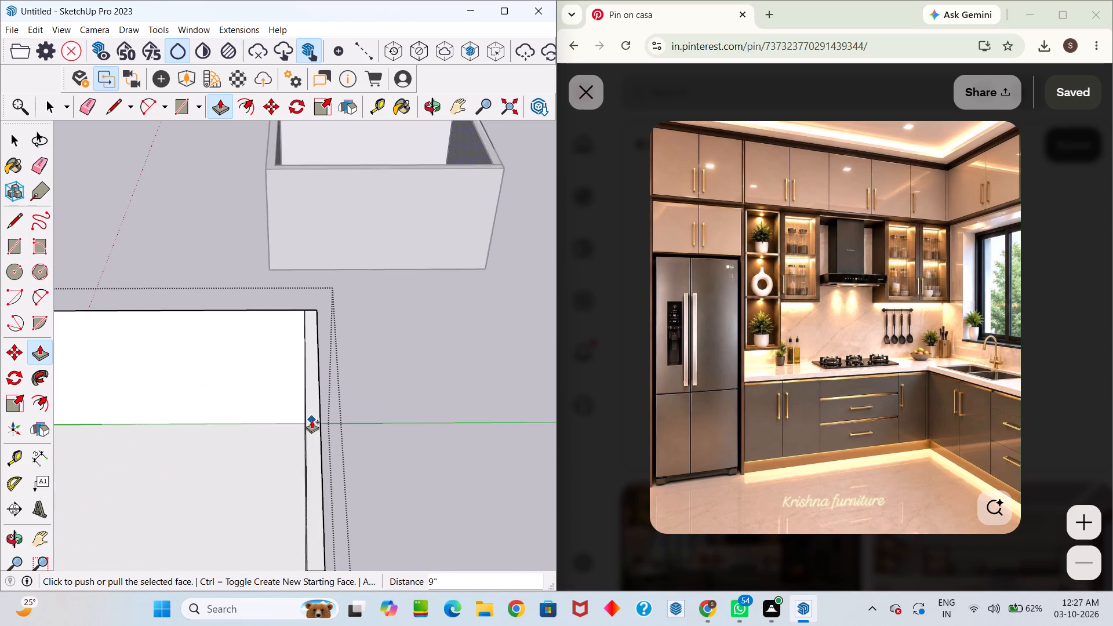
middle_drag(312, 421, 553, 432)
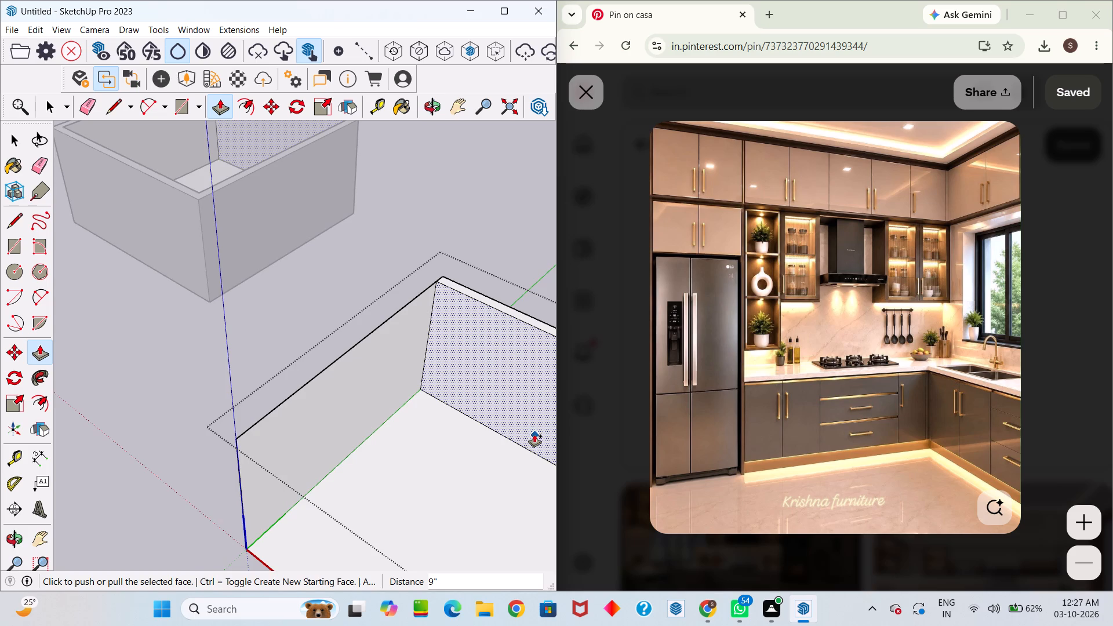
middle_drag(533, 435, 384, 404)
scroll(384, 404, up, 1)
scroll(332, 374, down, 5)
middle_drag(305, 374, 312, 382)
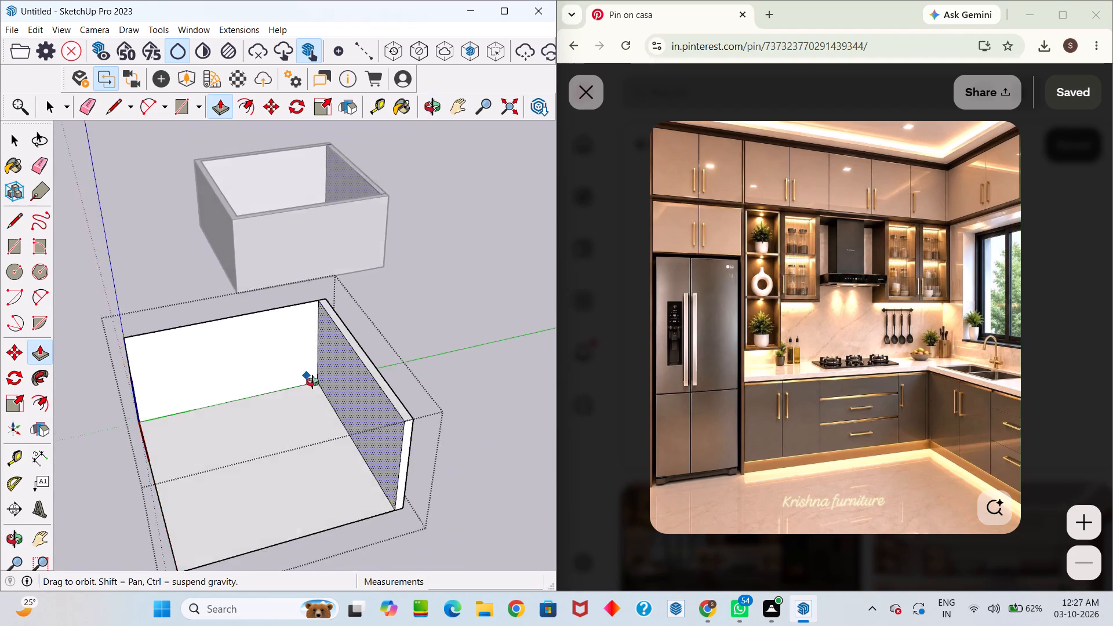
middle_drag(312, 382, 578, 456)
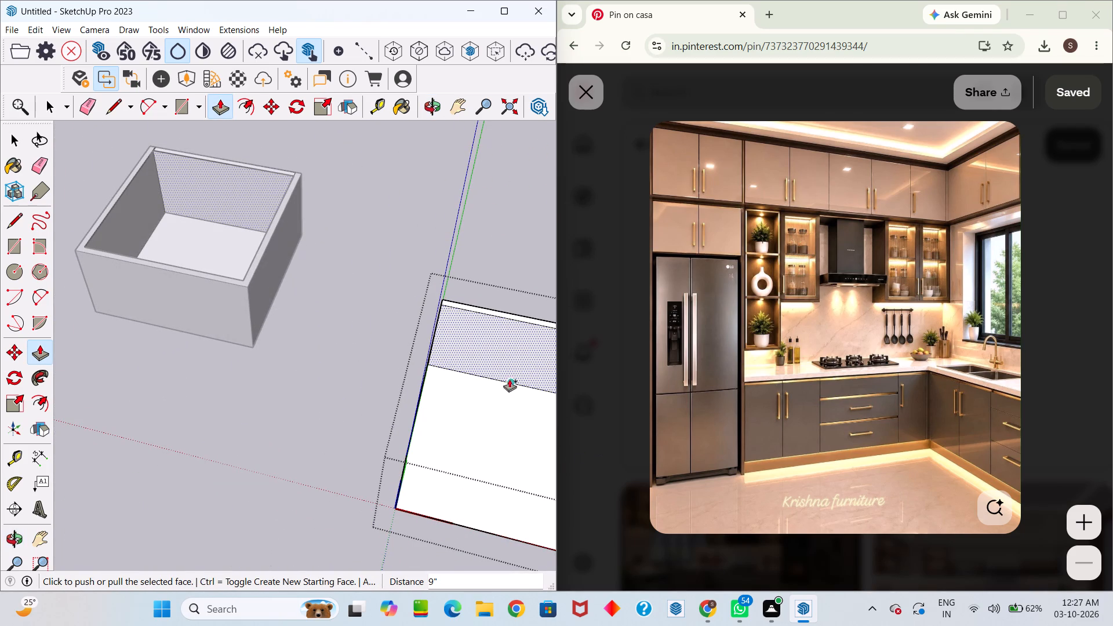
middle_drag(471, 353, 309, 301)
drag(471, 353, 309, 301)
scroll(309, 290, up, 5)
middle_drag(246, 299, 191, 292)
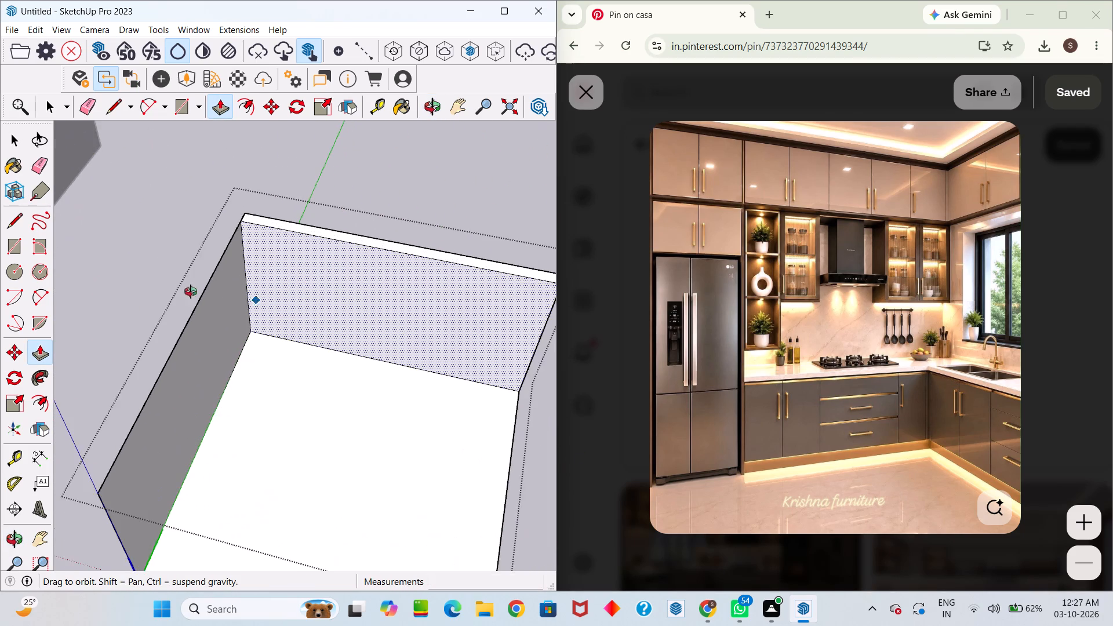
middle_drag(191, 292, 84, 260)
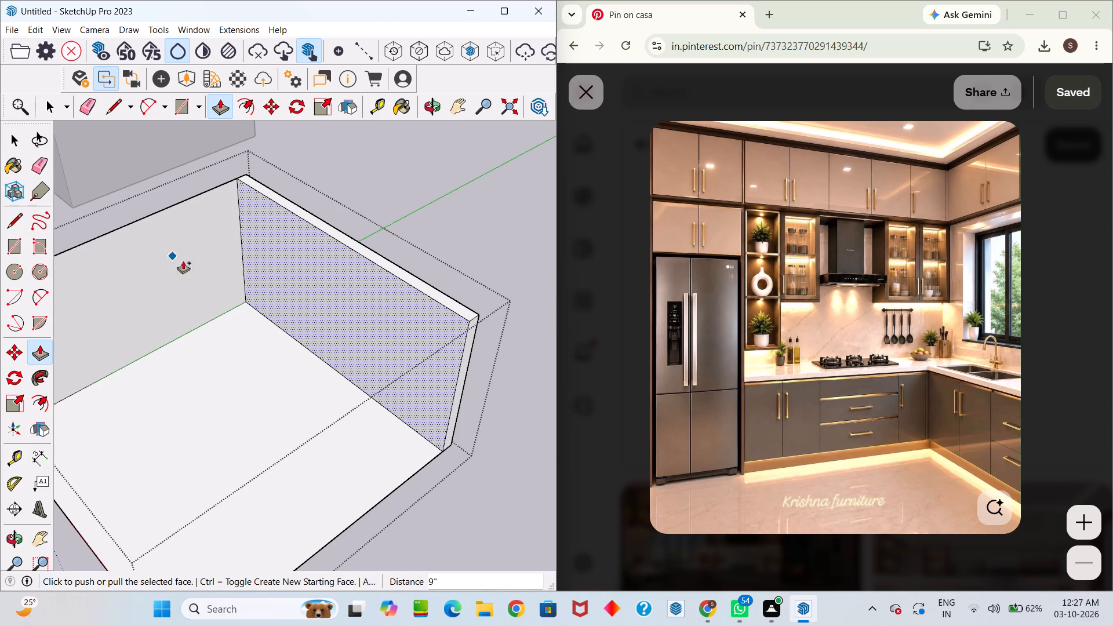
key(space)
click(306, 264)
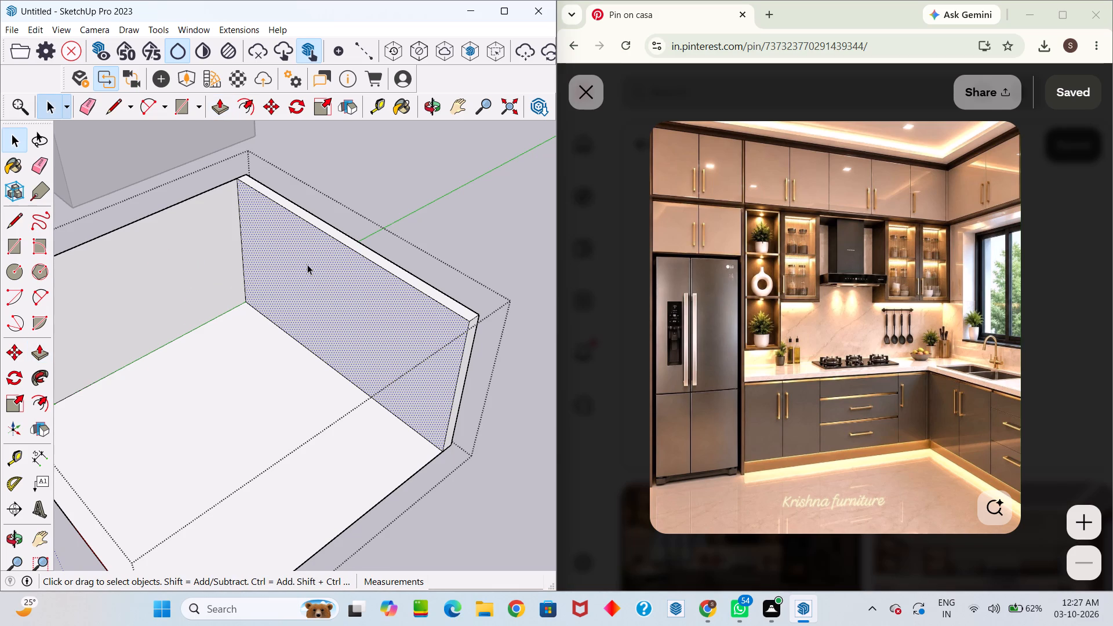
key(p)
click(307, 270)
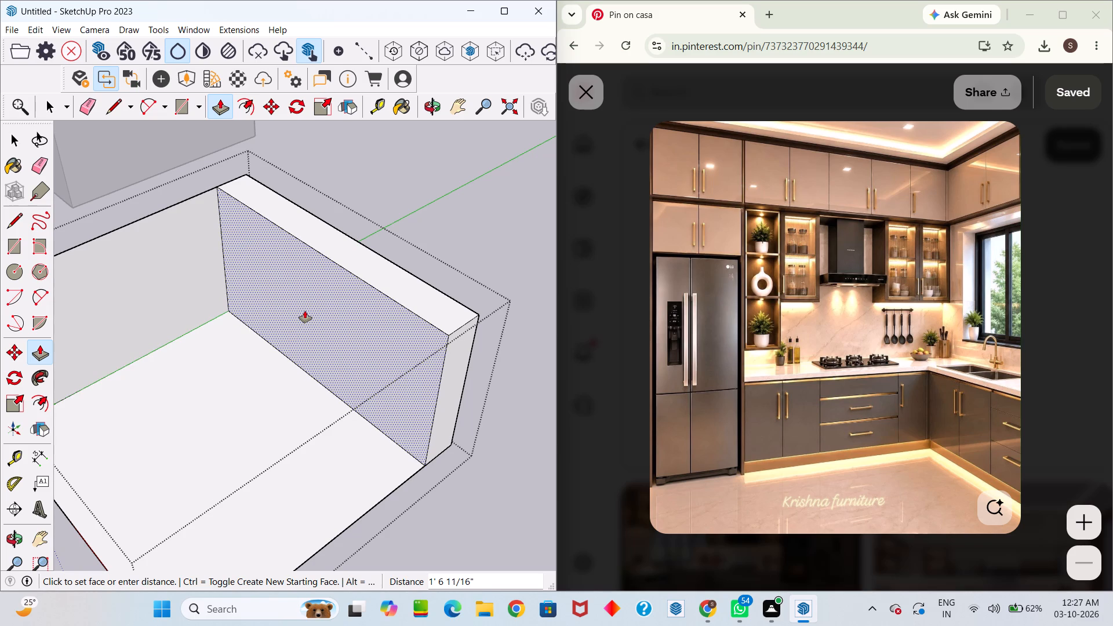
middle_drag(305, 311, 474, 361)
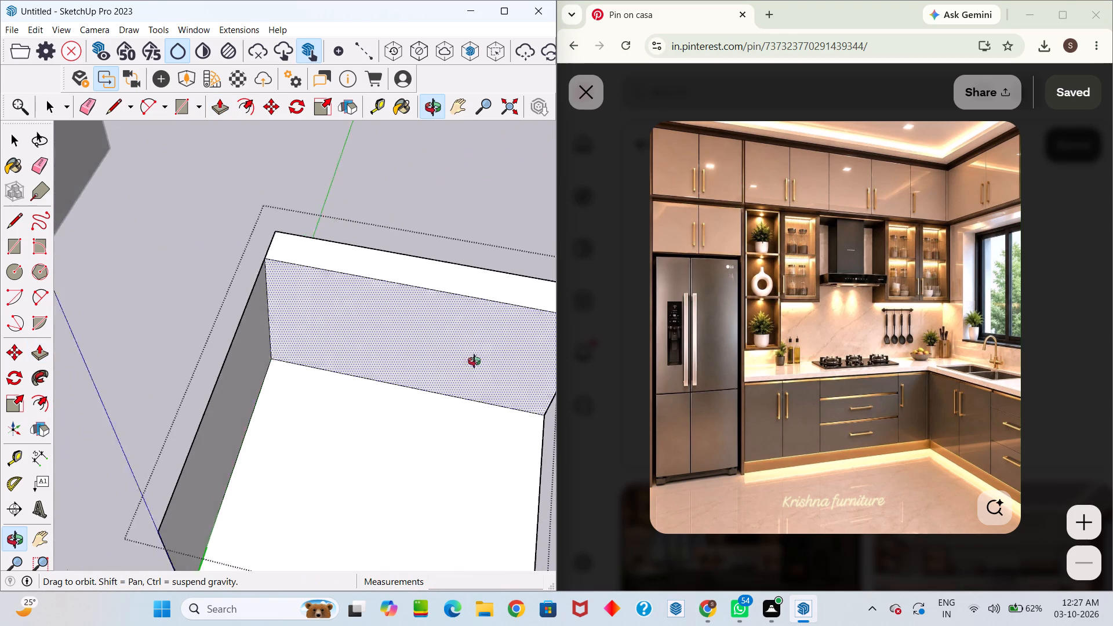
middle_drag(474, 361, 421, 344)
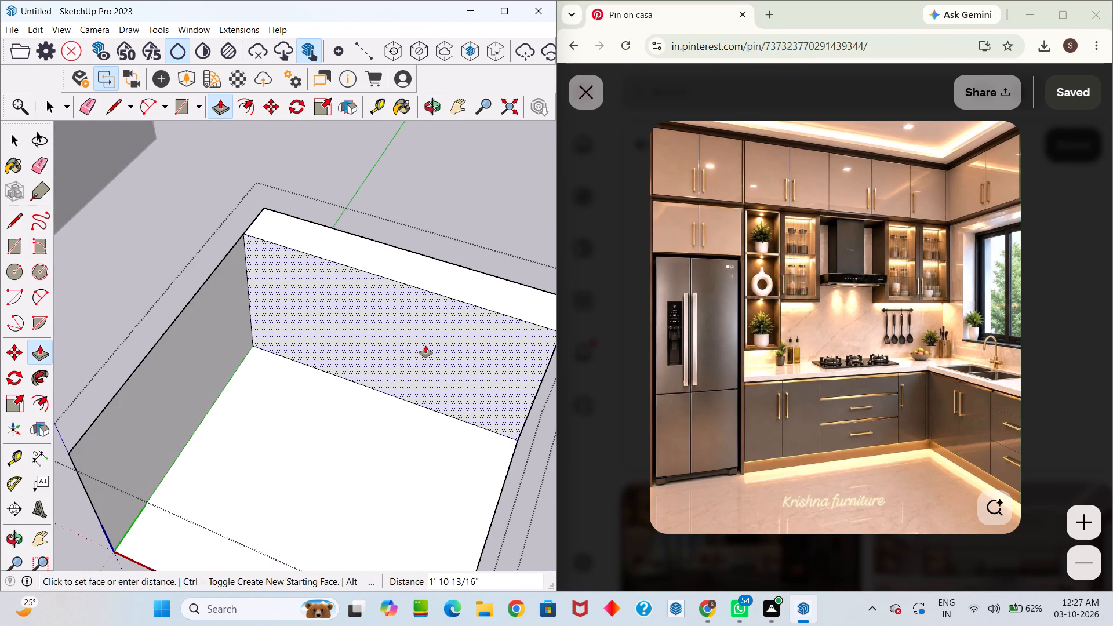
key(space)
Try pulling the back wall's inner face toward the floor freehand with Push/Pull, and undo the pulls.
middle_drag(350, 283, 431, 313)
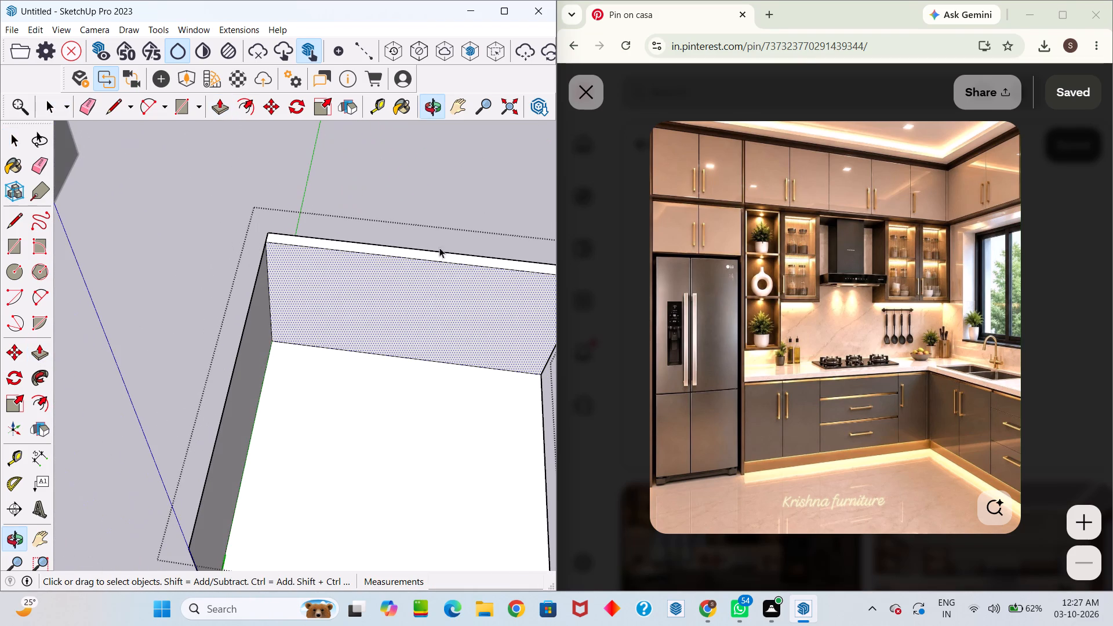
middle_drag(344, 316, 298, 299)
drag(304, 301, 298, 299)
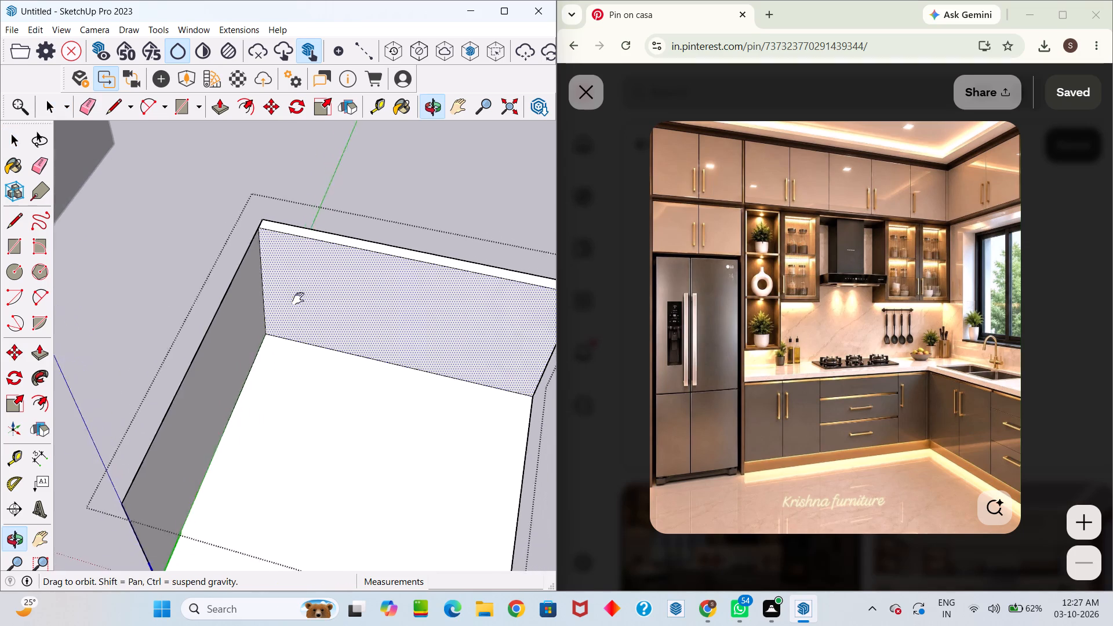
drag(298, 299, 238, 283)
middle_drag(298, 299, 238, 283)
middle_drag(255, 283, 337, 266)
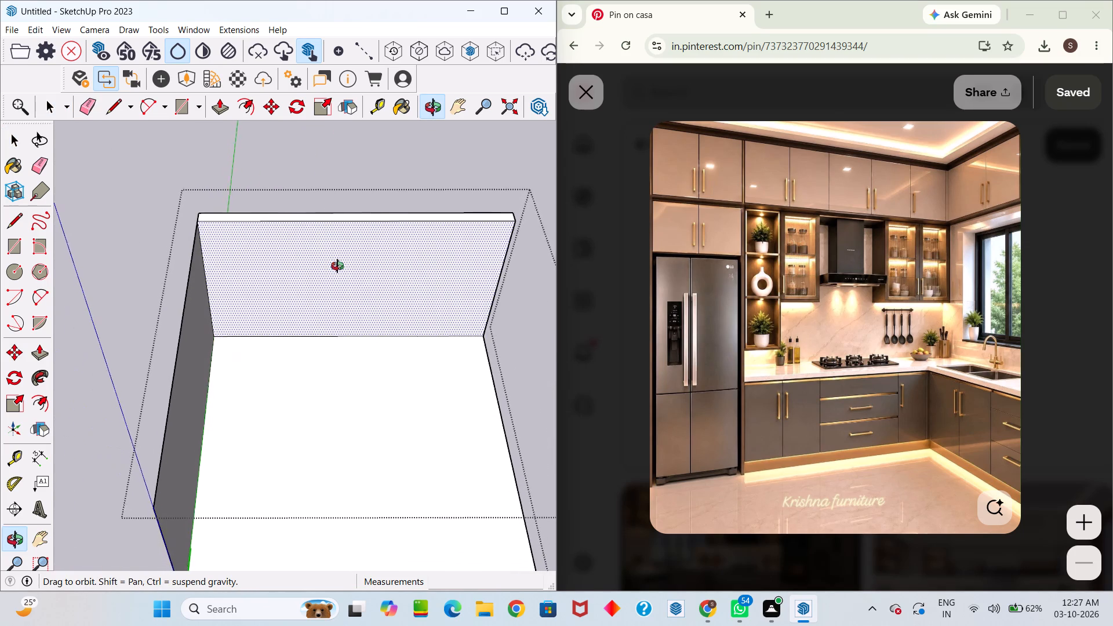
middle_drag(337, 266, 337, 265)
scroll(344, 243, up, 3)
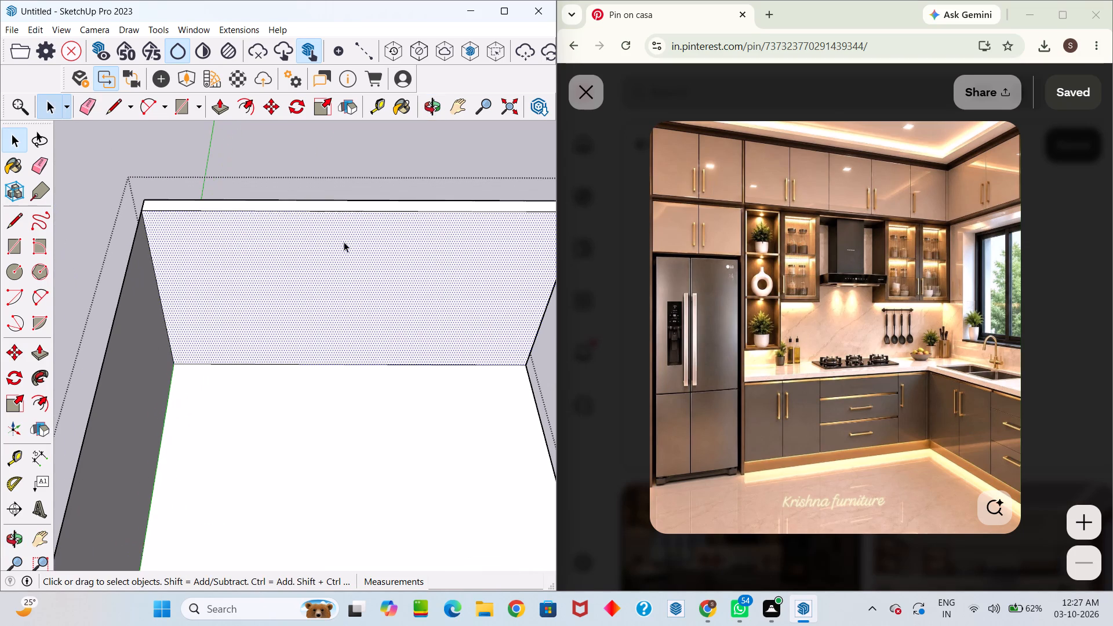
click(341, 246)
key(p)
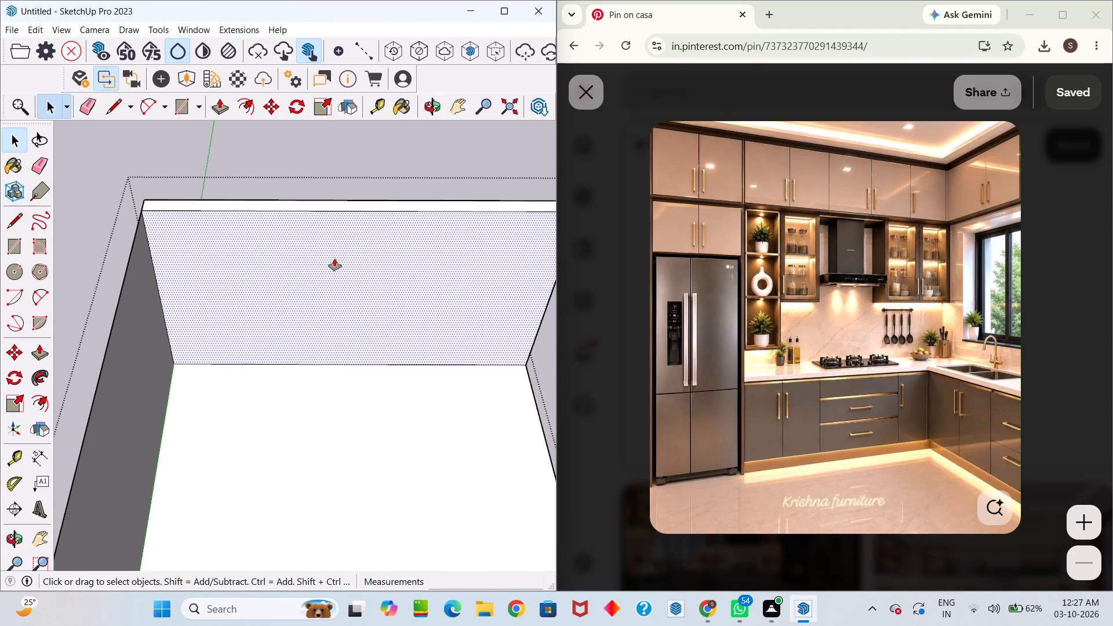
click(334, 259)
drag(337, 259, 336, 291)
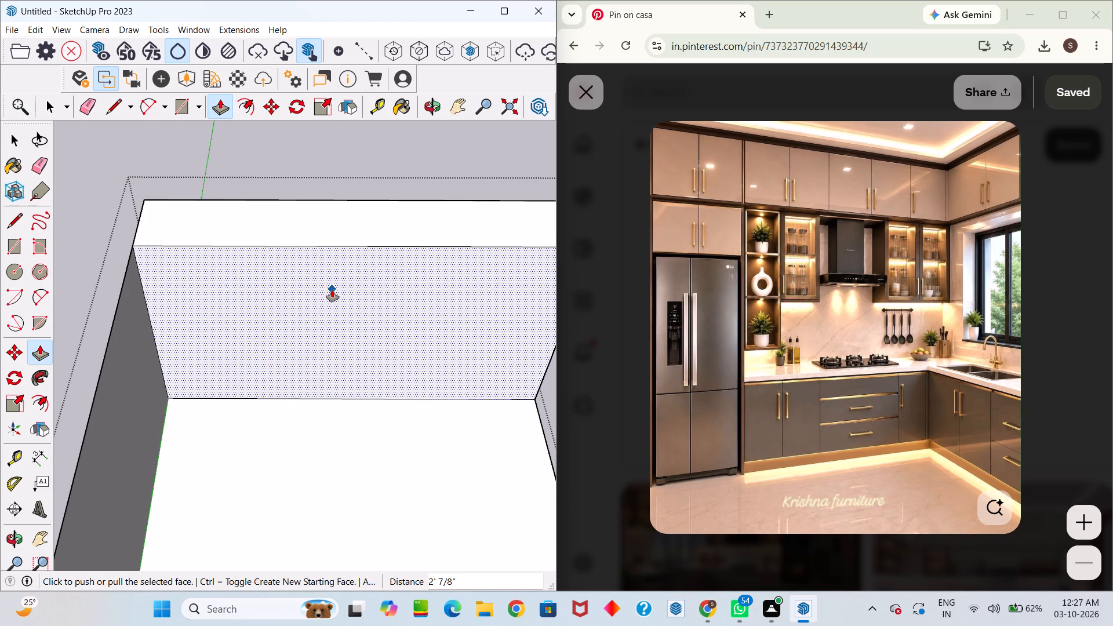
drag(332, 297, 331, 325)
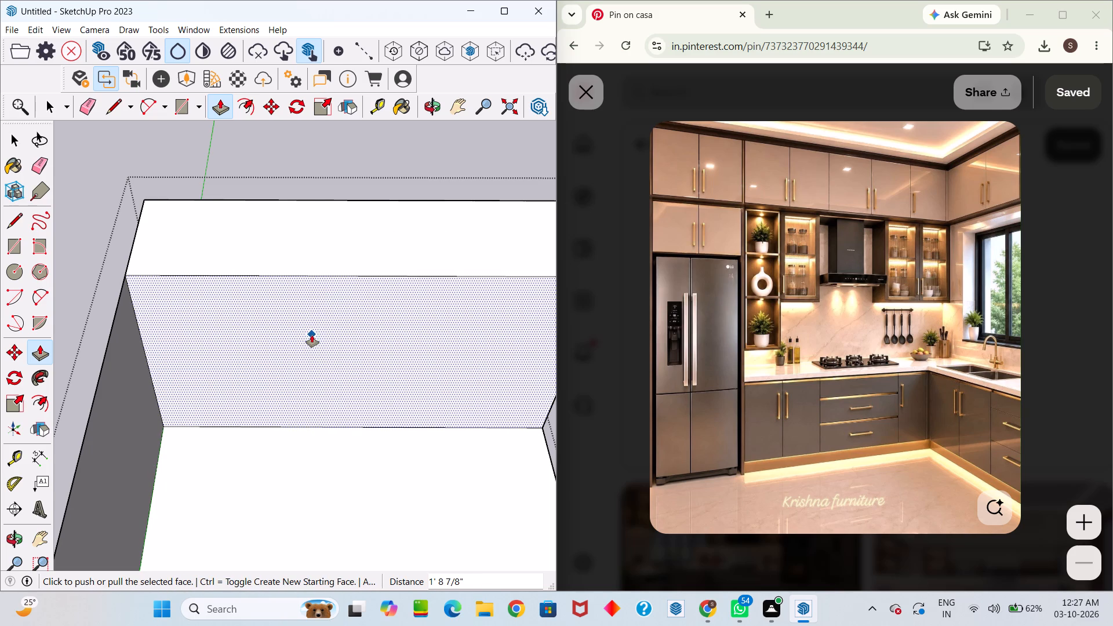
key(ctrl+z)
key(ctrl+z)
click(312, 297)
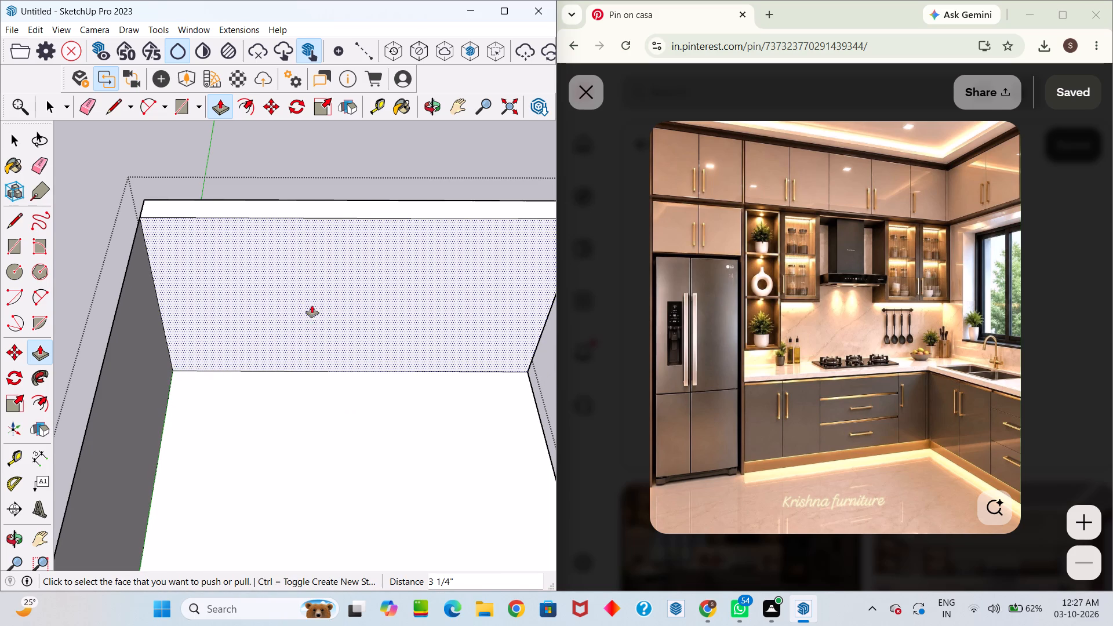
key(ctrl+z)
Push/Pull the back wall's inner face 2' inward over the floor.
click(314, 265)
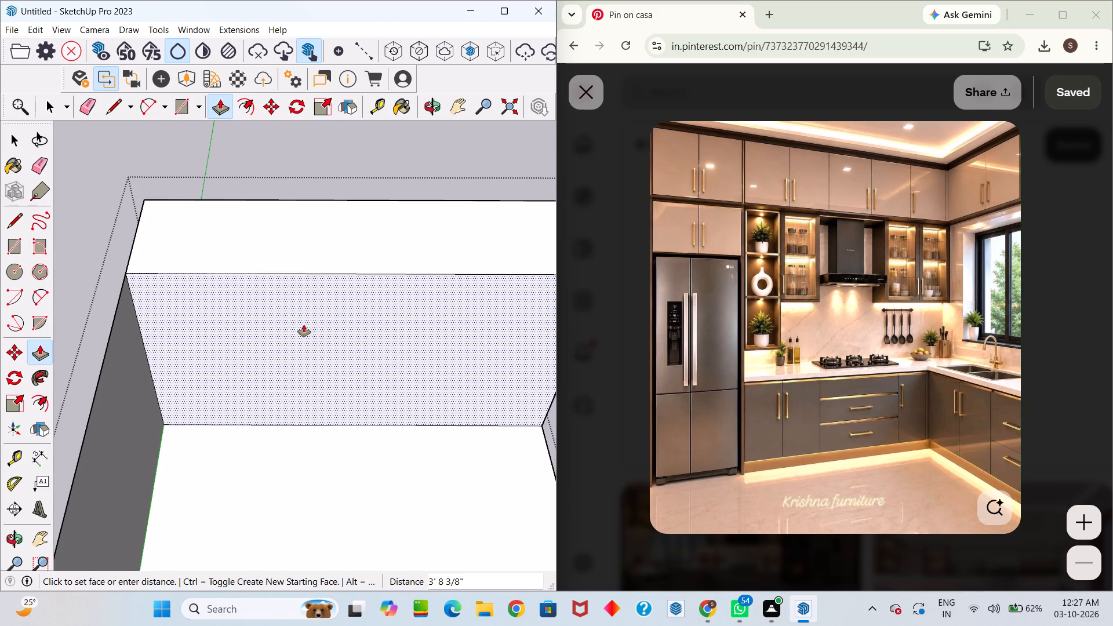
key(2)
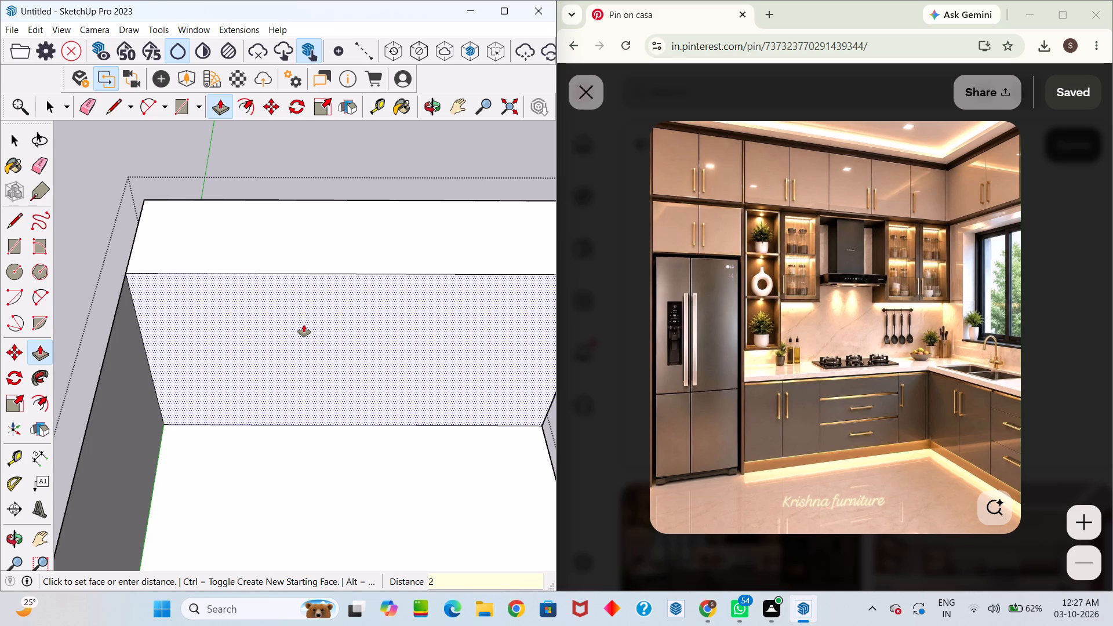
key(apostrophe)
key(Return)
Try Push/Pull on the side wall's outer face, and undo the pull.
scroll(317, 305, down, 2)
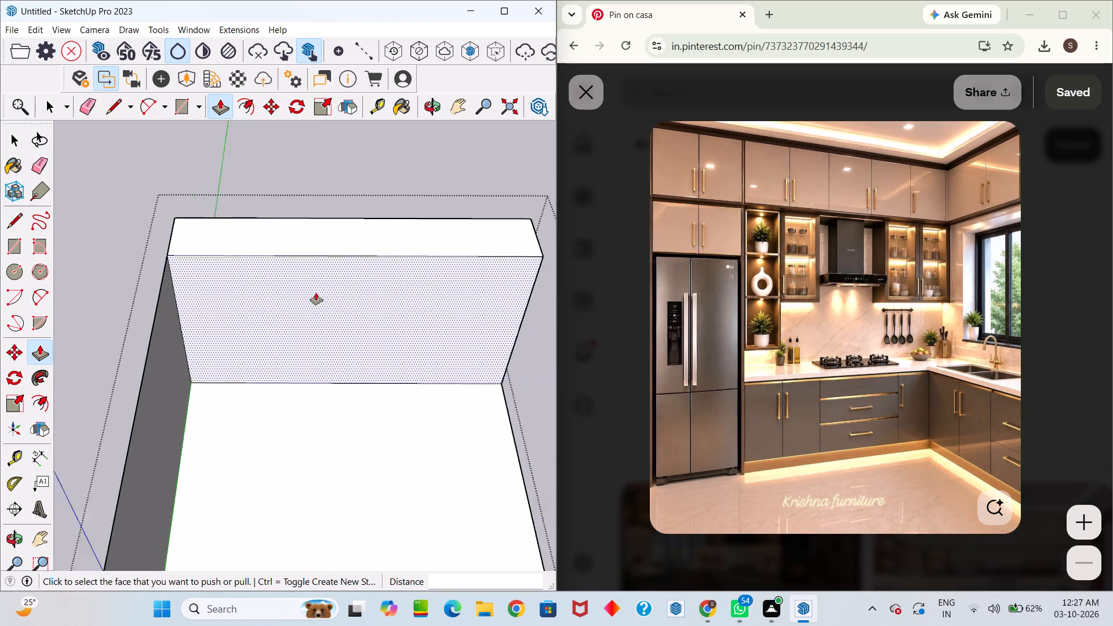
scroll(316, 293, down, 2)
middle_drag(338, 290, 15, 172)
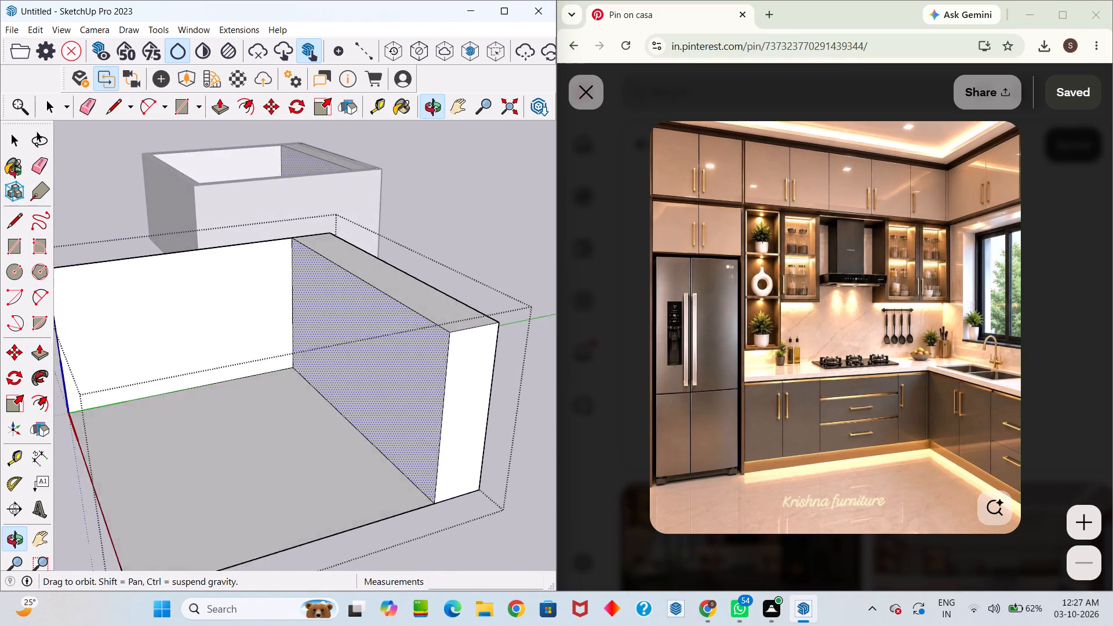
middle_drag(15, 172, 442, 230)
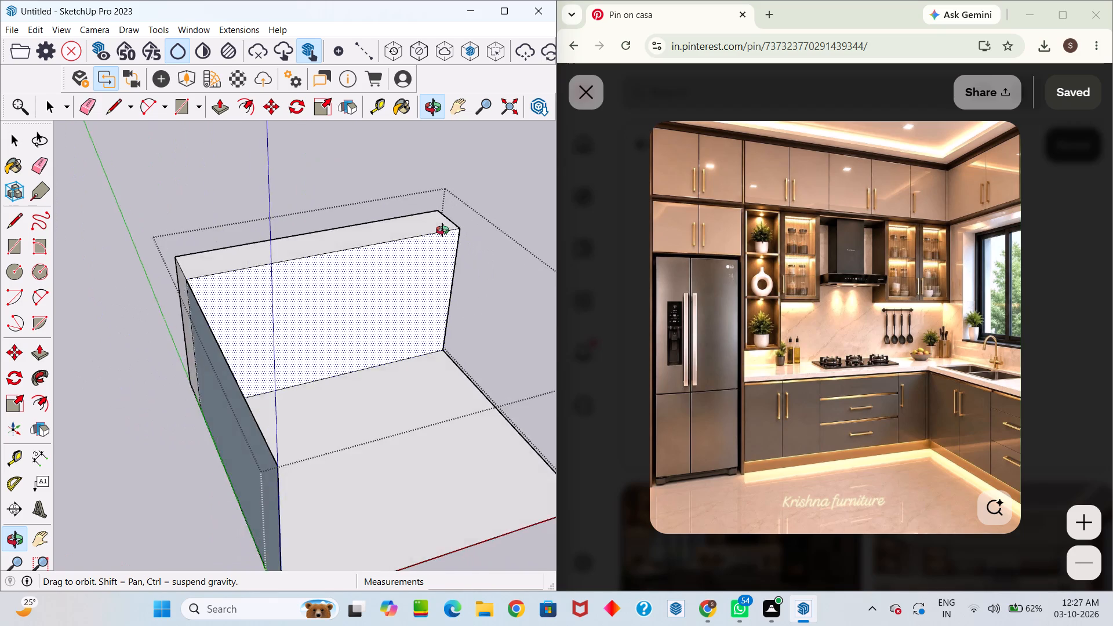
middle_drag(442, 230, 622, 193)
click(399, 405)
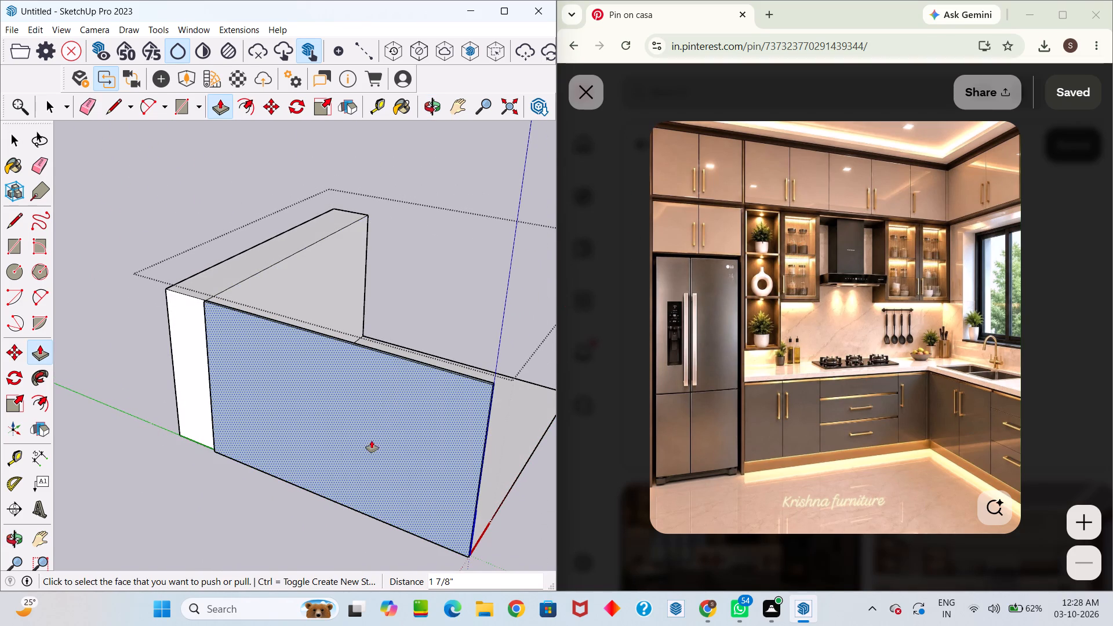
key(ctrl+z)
Close and reopen the copied component, examining the thickened back wall and its junction with the side wall from several angles.
middle_drag(377, 417, 250, 425)
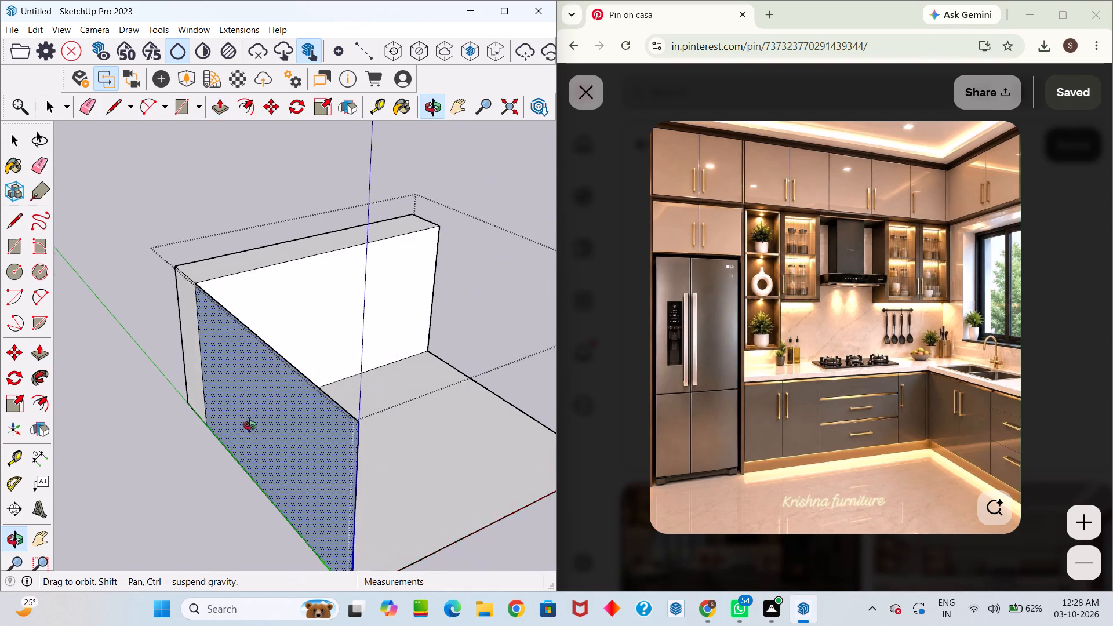
middle_drag(250, 425, 243, 428)
key(space)
click(173, 459)
middle_drag(254, 418, 223, 428)
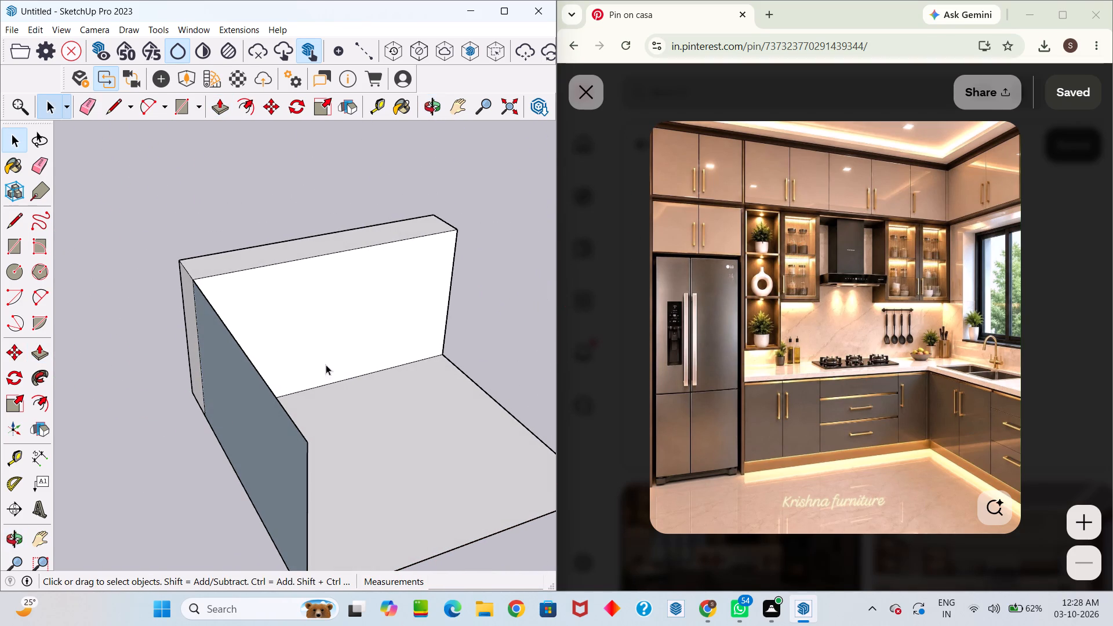
double_click(332, 322)
middle_drag(326, 322, 183, 362)
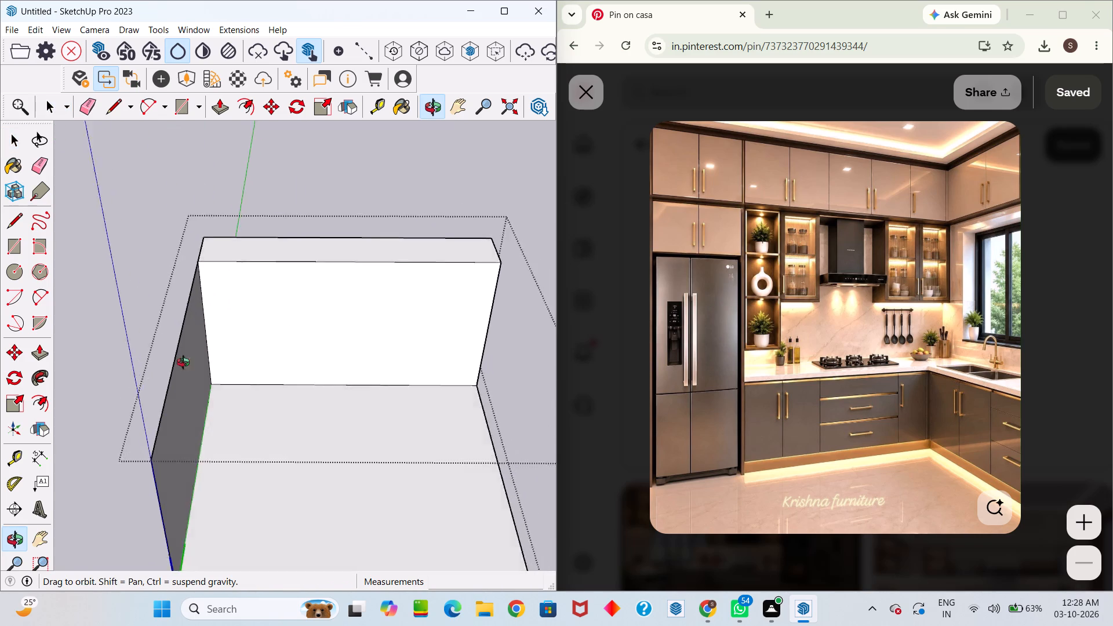
middle_drag(183, 362, 154, 450)
scroll(241, 364, up, 5)
middle_drag(266, 359, 100, 409)
scroll(158, 387, down, 4)
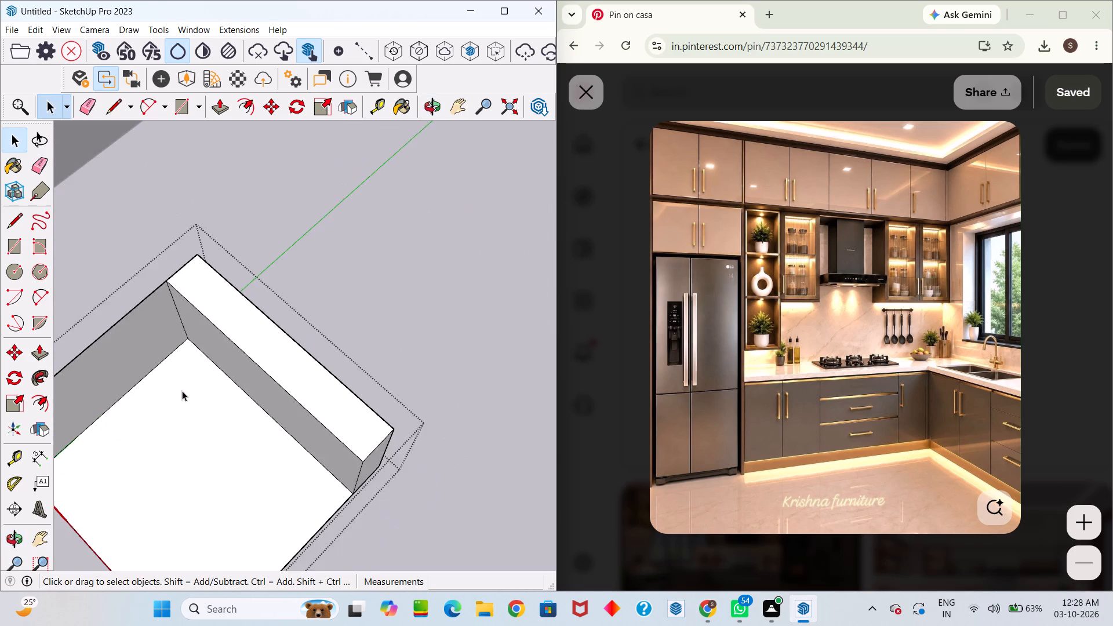
scroll(182, 391, down, 9)
middle_drag(208, 367, 388, 362)
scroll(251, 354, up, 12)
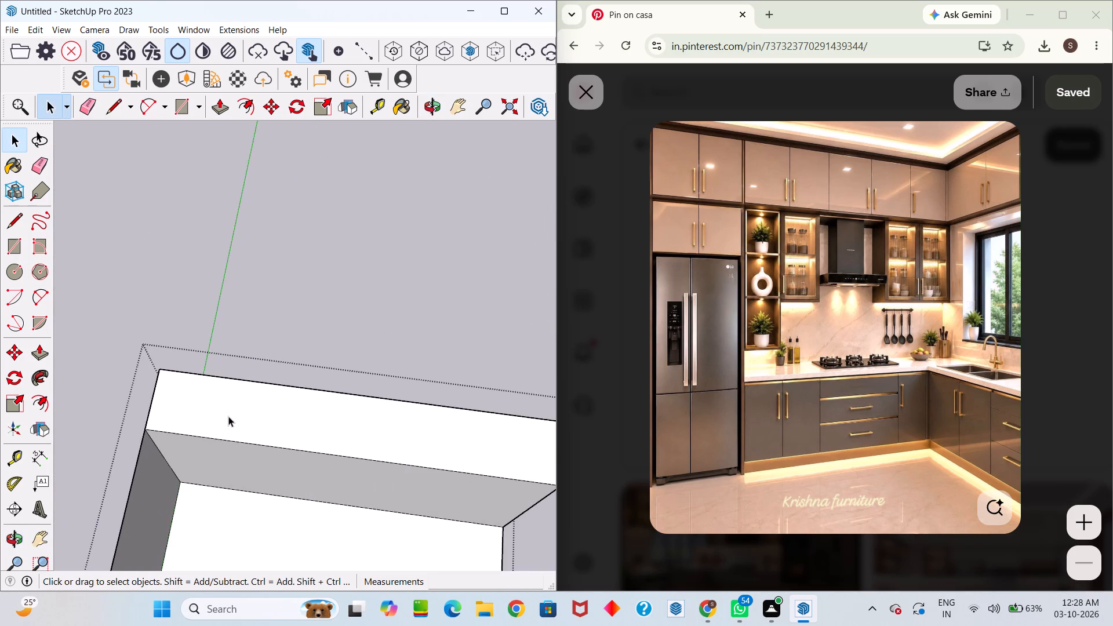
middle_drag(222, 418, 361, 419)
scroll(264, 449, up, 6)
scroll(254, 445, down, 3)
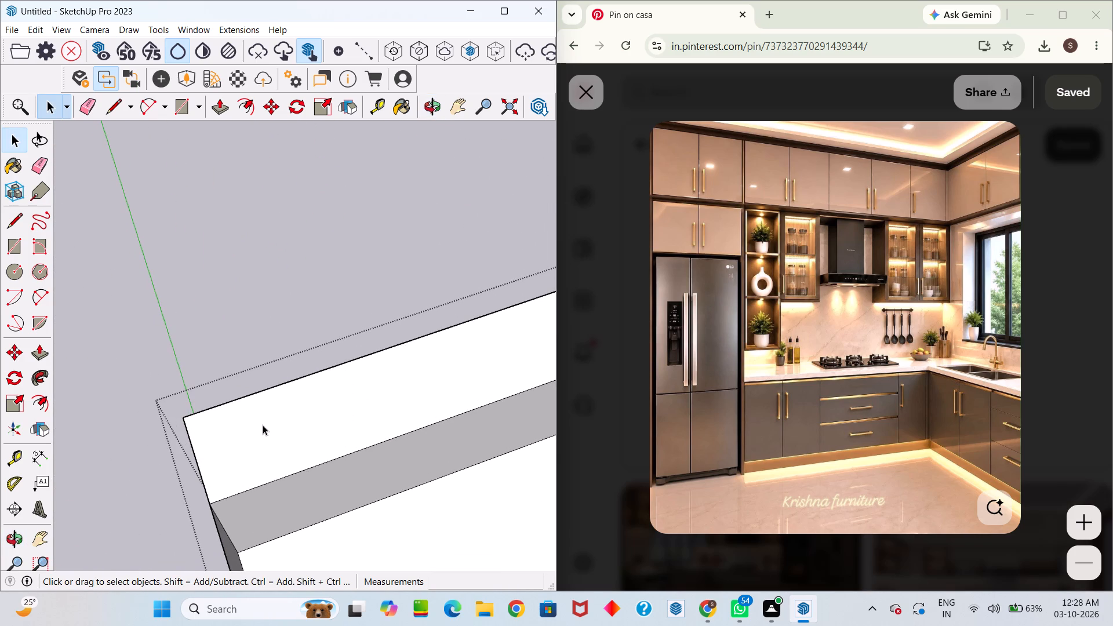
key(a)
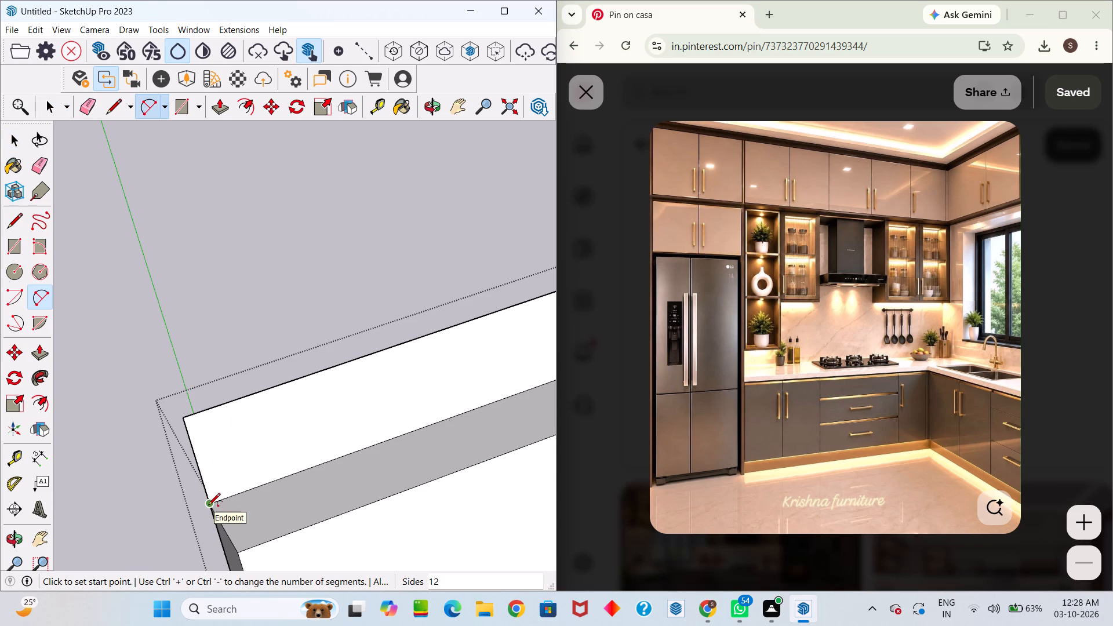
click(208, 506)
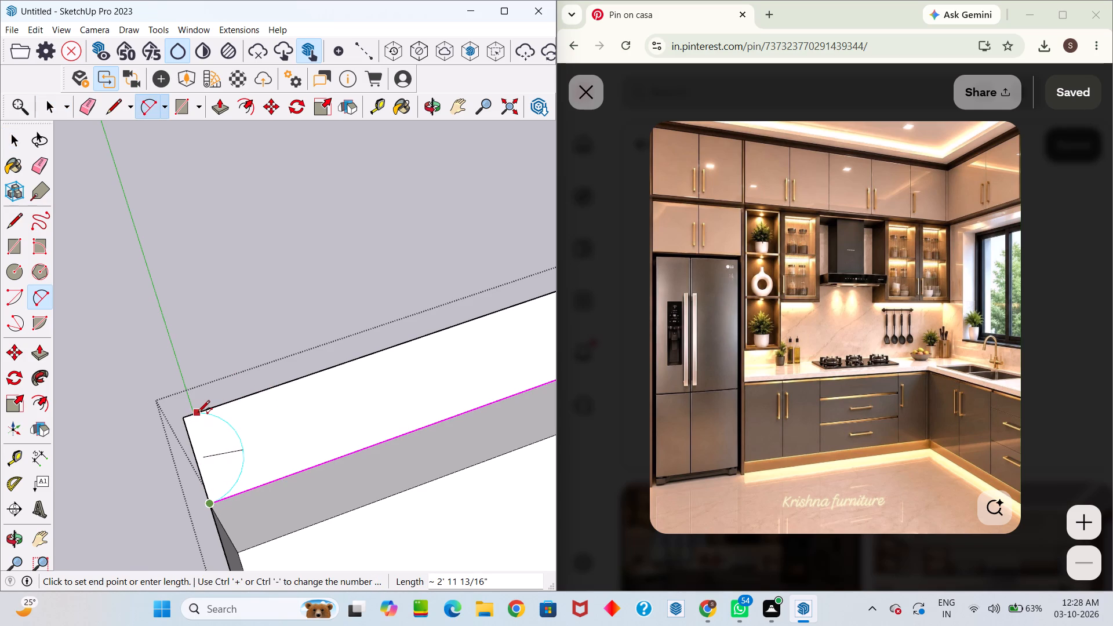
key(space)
Draw a 2-point arc about 2' 1" long across the outer corner of the back wall's top face, tangent to both edges.
key(a)
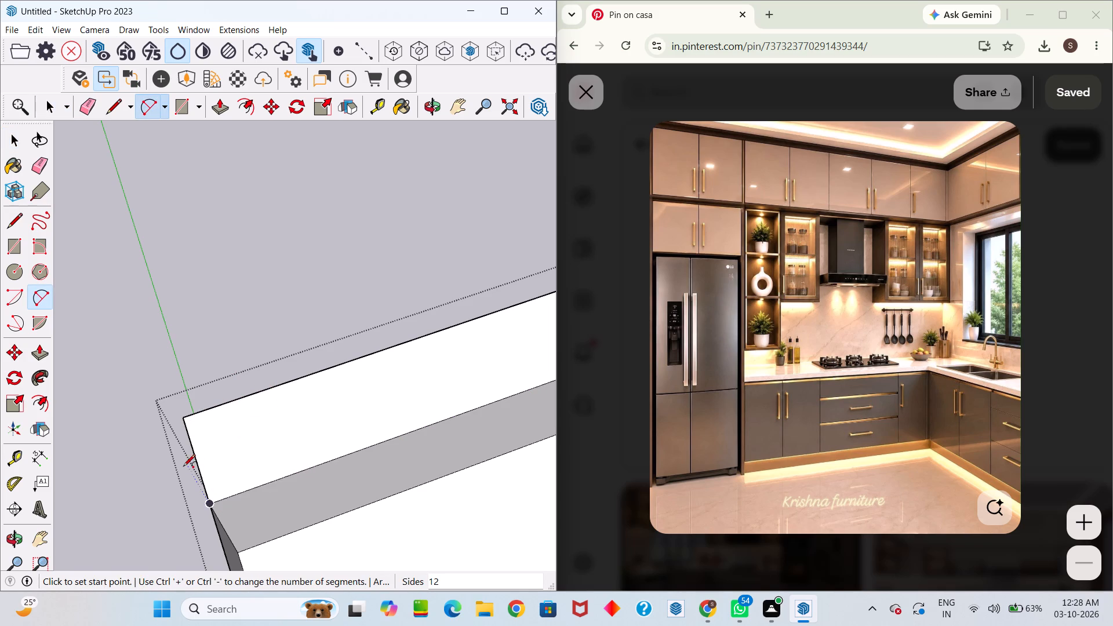
click(195, 460)
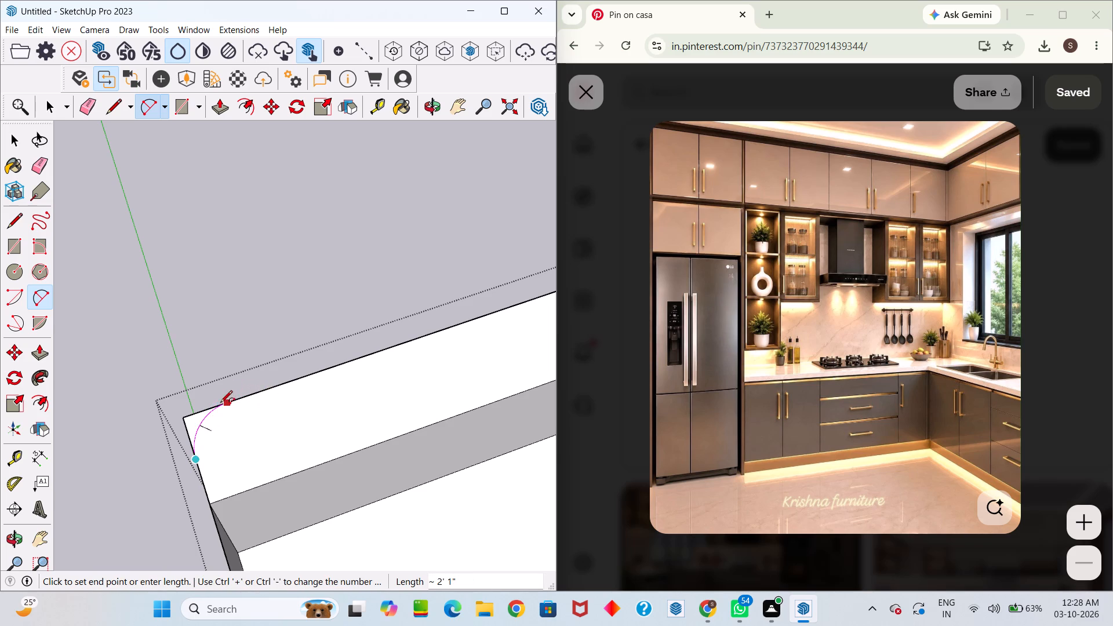
double_click(225, 405)
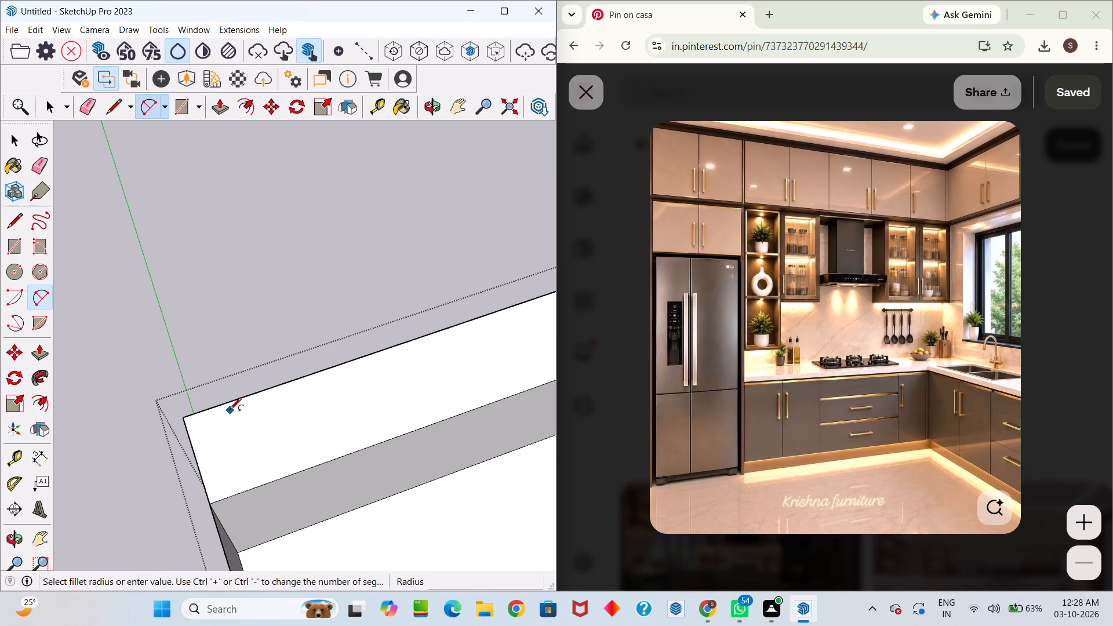
click(194, 461)
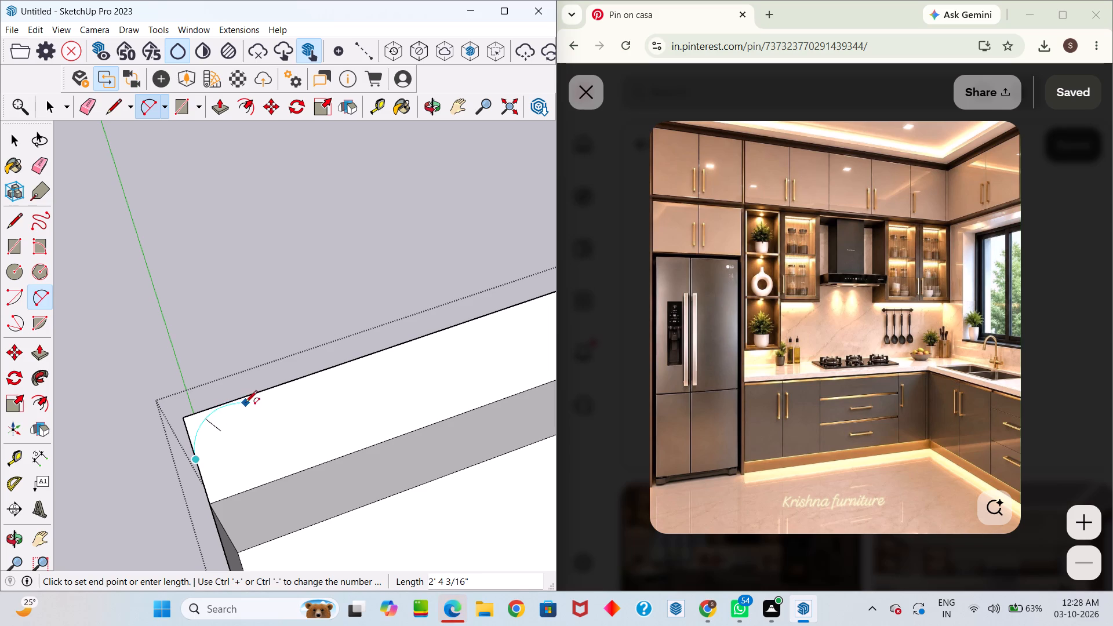
click(224, 406)
click(224, 407)
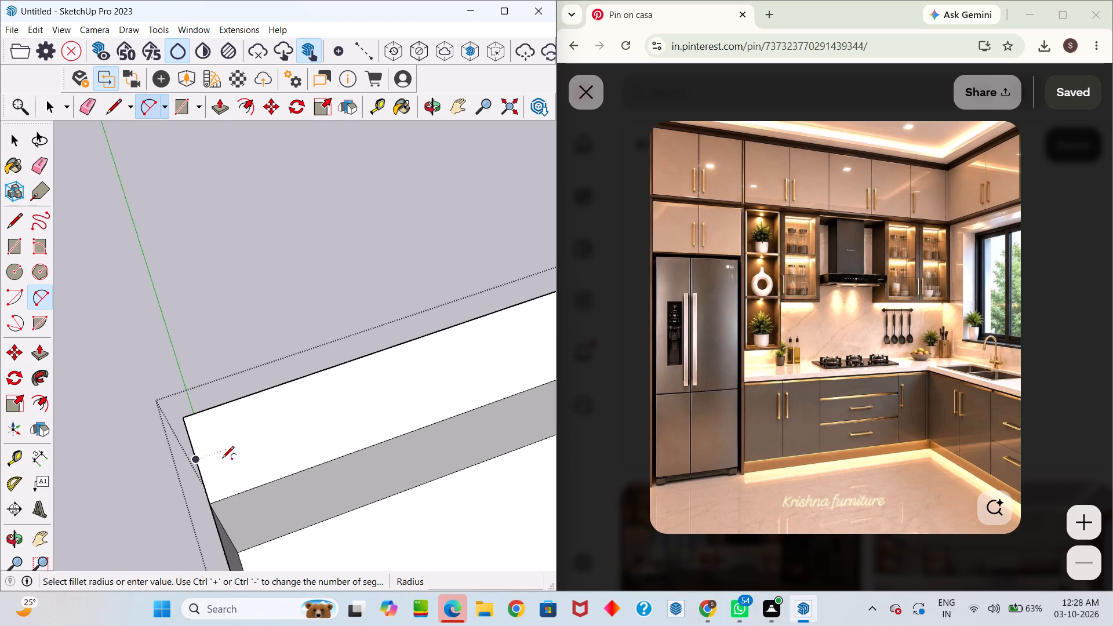
click(192, 462)
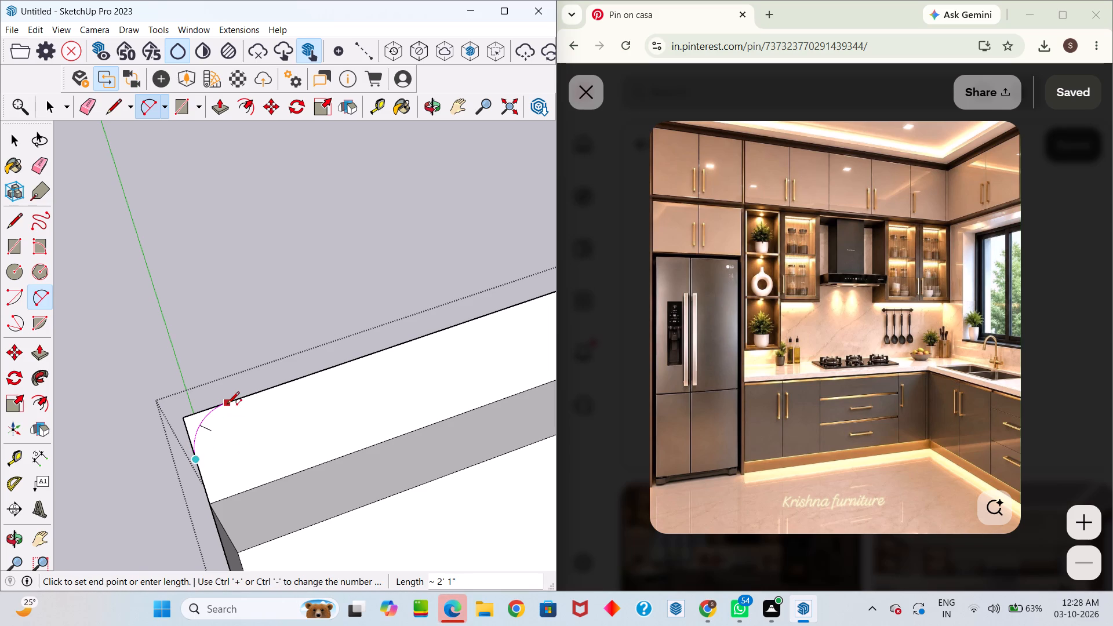
double_click(227, 405)
key(space)
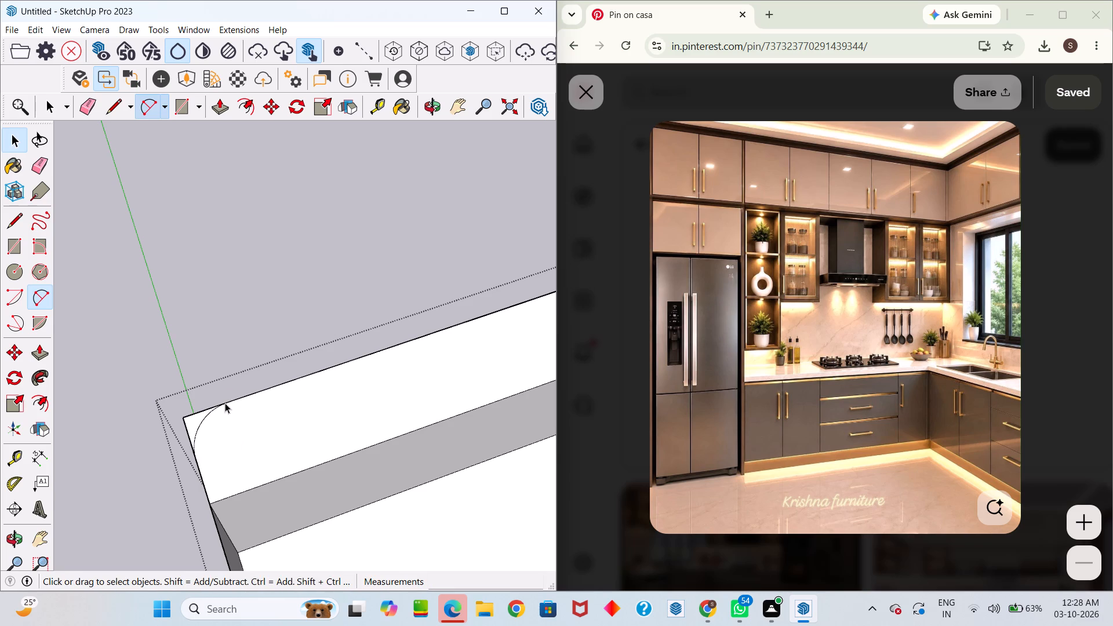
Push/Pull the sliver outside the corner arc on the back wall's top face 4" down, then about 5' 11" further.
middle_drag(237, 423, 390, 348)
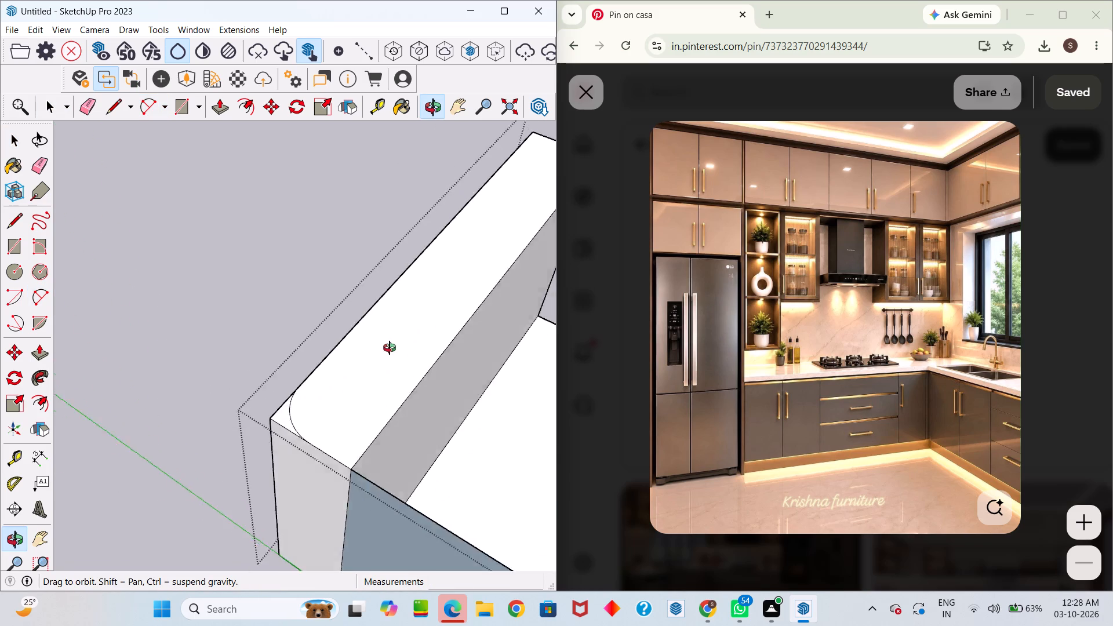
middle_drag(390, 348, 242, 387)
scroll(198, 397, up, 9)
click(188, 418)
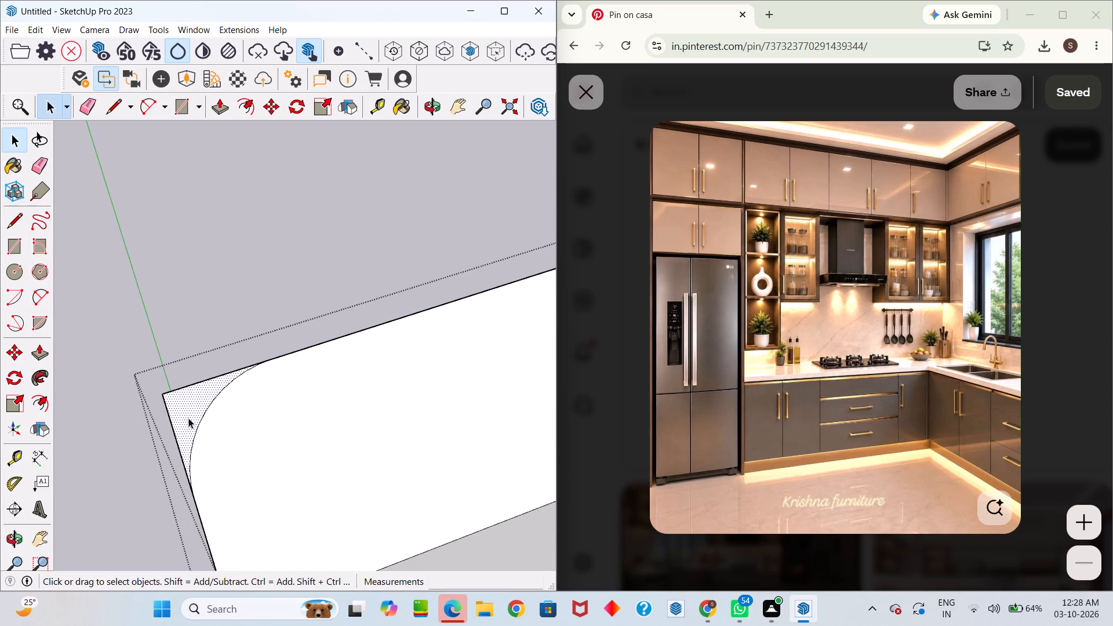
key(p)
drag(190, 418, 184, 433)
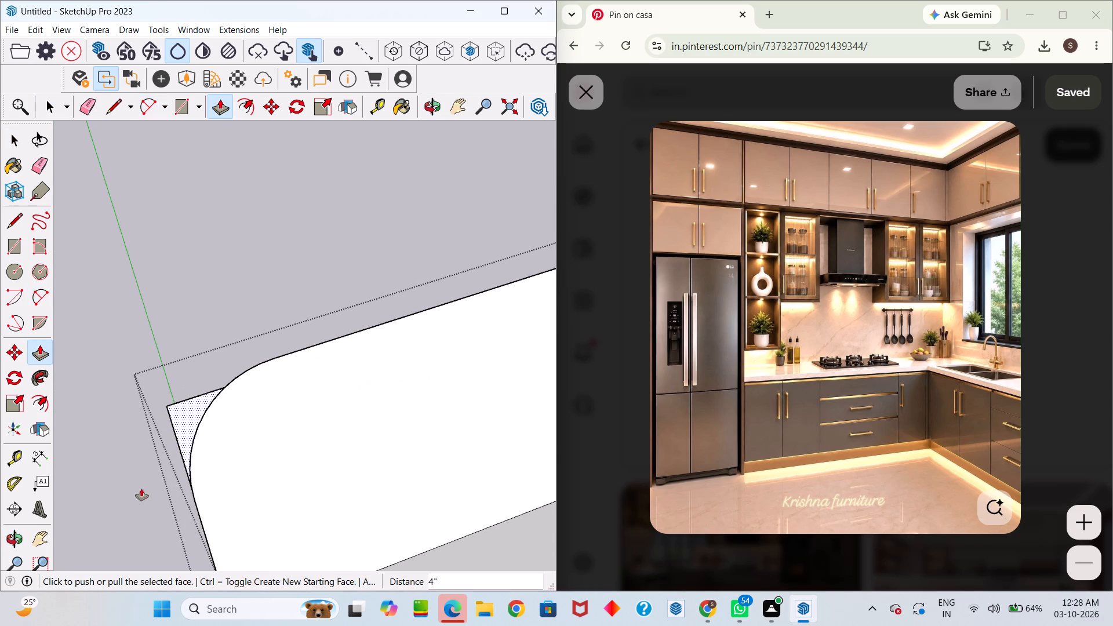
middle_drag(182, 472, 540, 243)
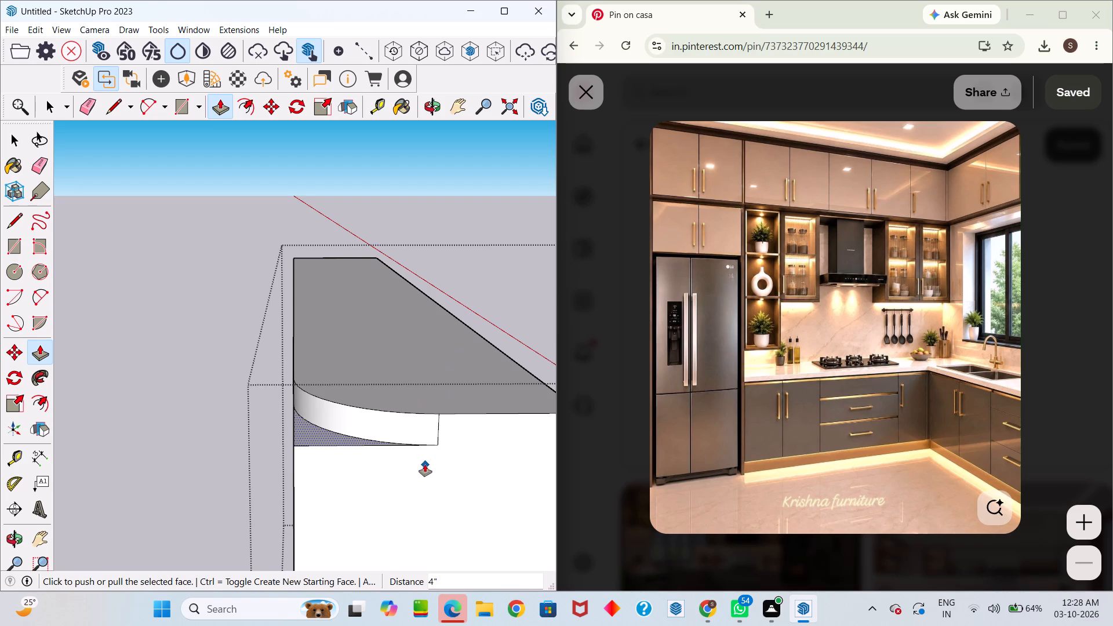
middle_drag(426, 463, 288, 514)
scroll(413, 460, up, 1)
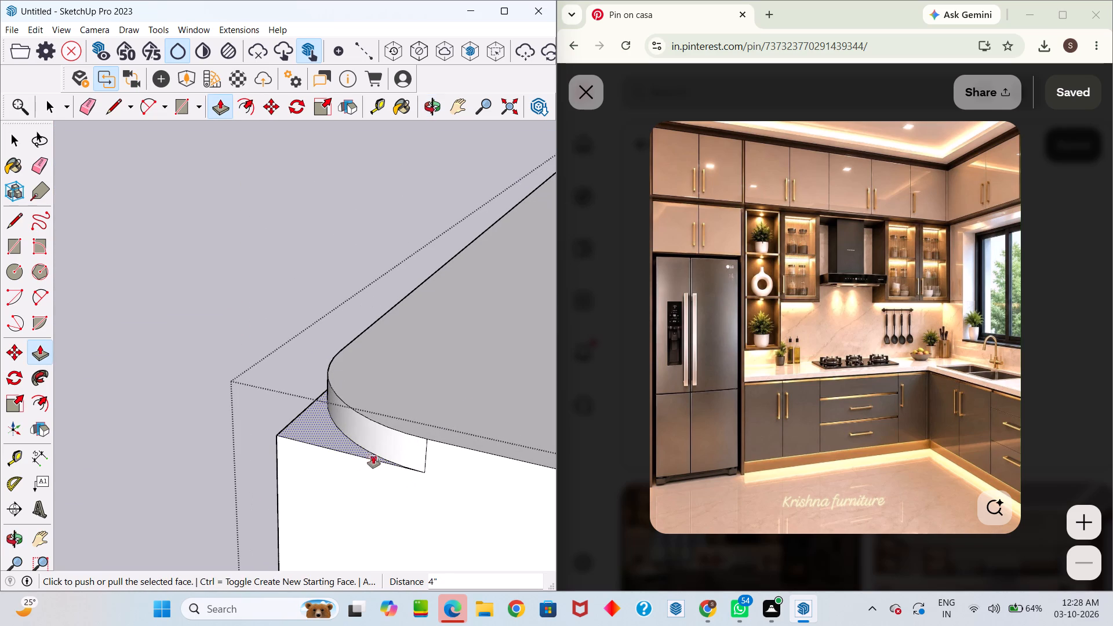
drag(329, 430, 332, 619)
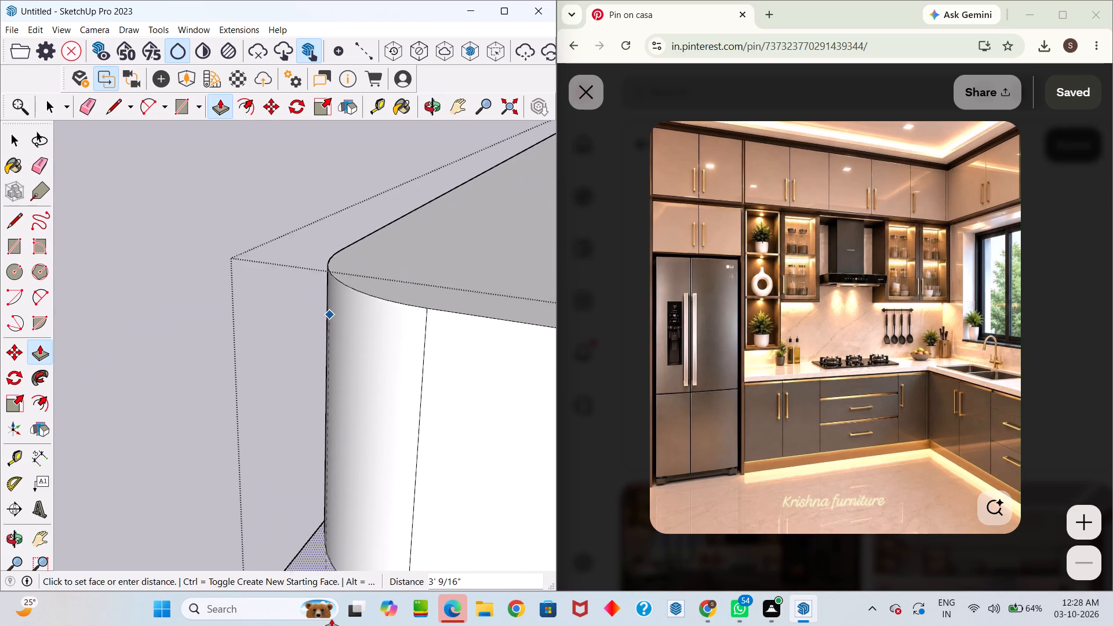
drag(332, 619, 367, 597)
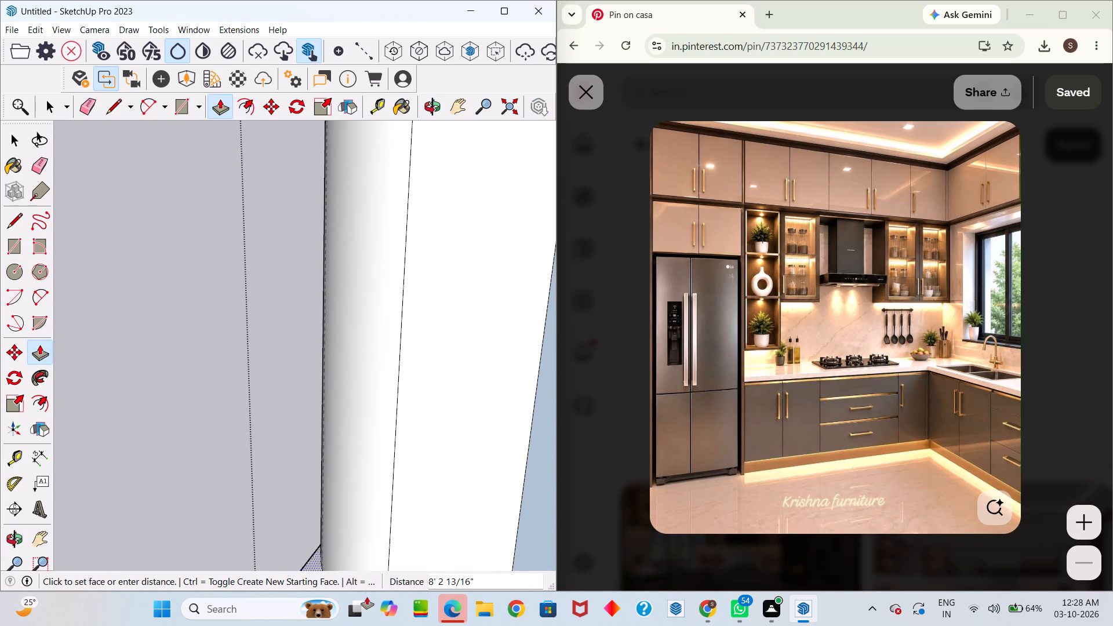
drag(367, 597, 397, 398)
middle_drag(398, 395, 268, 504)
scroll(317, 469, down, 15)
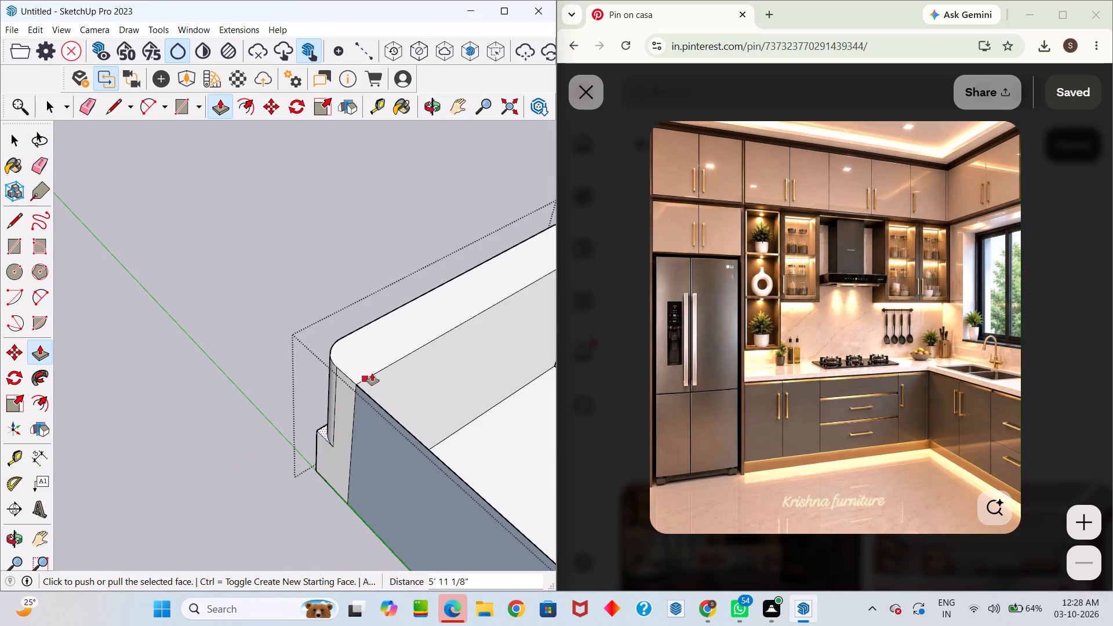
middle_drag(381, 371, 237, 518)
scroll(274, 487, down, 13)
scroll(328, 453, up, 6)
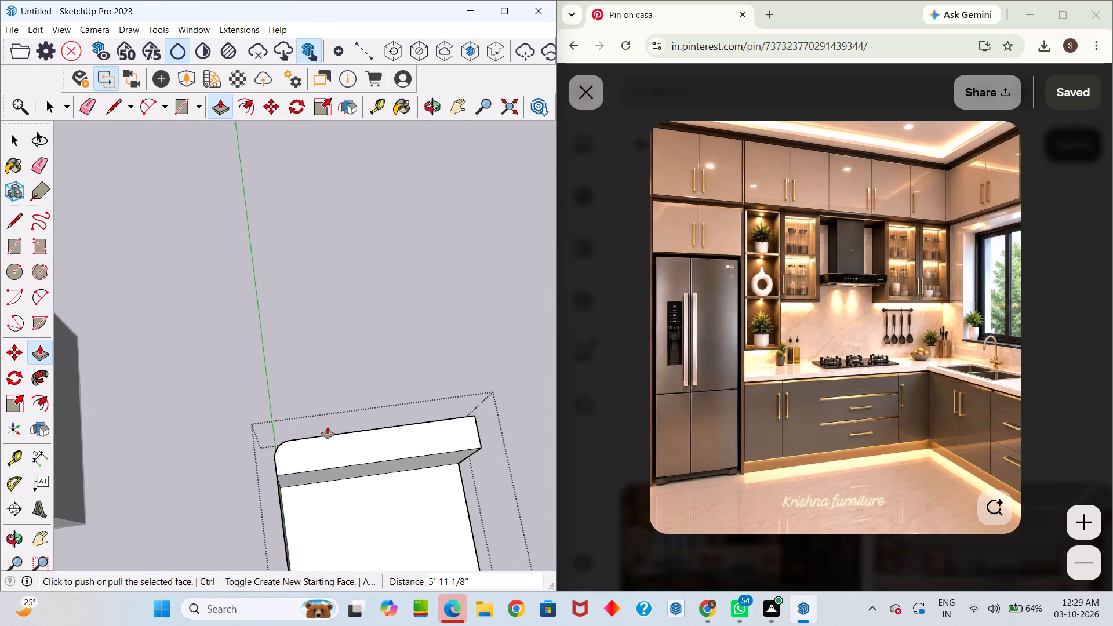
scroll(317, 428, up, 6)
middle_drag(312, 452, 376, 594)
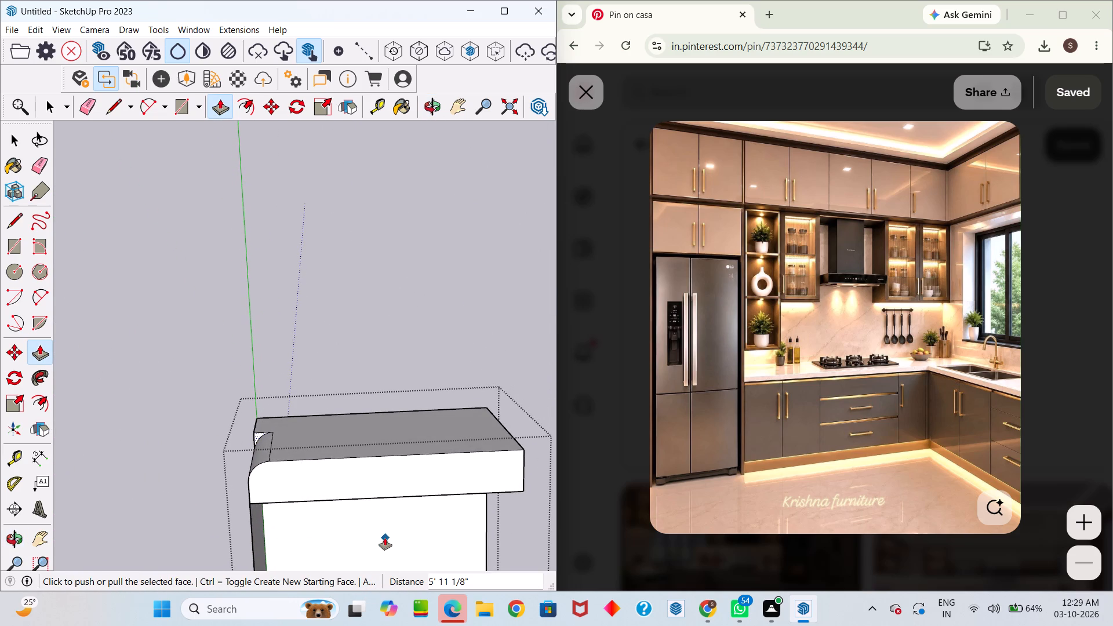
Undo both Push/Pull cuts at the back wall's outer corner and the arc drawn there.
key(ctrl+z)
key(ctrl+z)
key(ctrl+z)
Examine the thickened back wall, its square outer corner and its junction with the side wall from several angles.
middle_drag(303, 482, 325, 436)
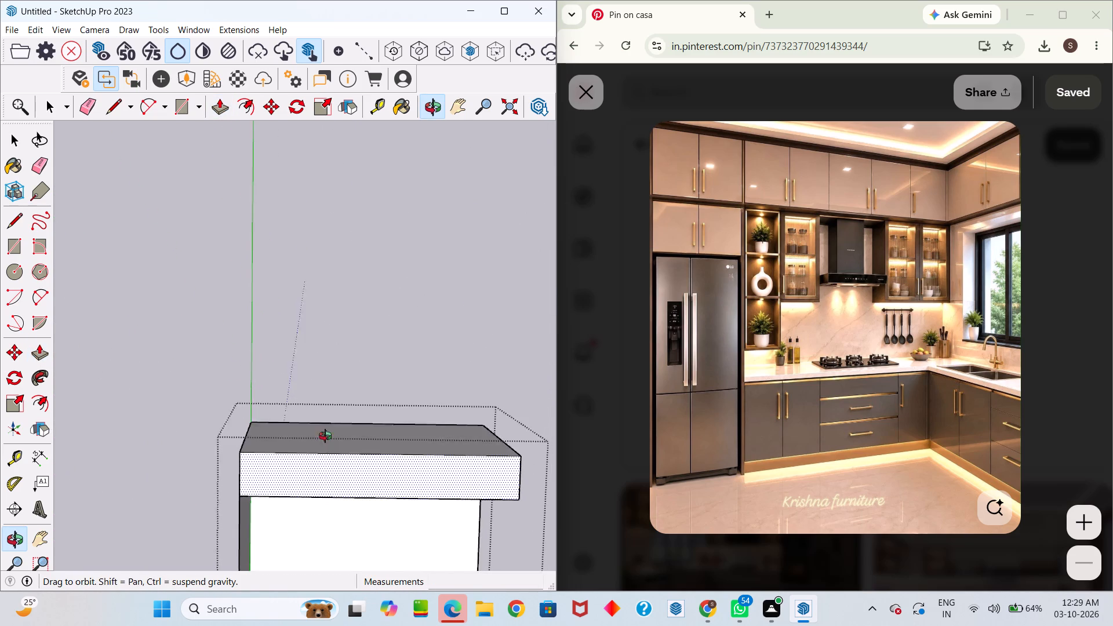
middle_drag(325, 436, 358, 319)
key(space)
scroll(323, 428, up, 7)
middle_drag(384, 347, 450, 221)
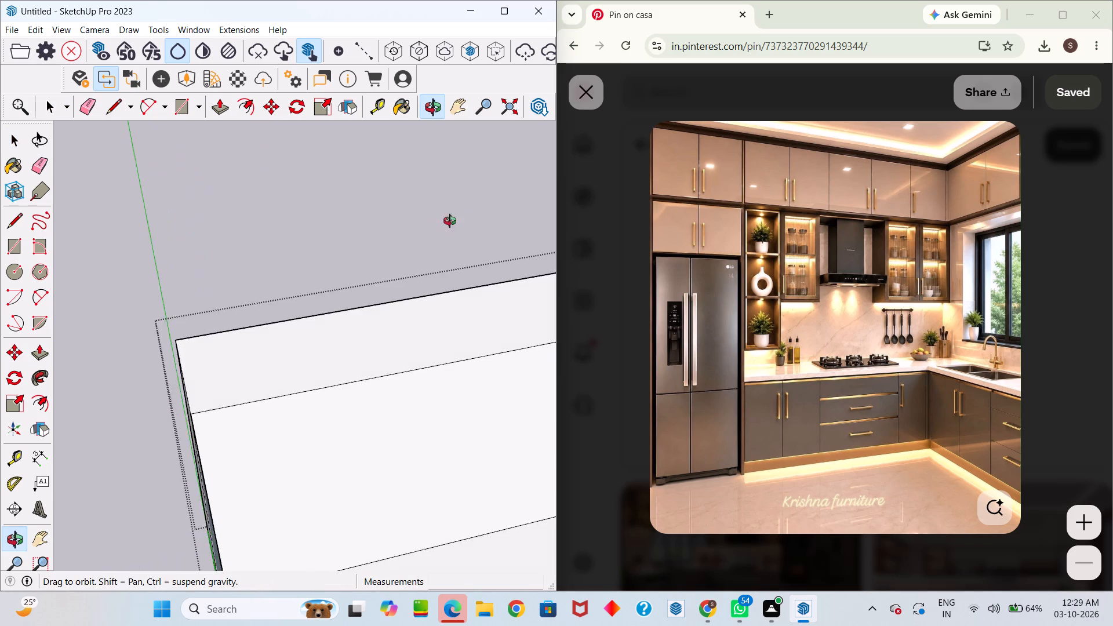
middle_drag(450, 221, 389, 273)
scroll(398, 292, down, 7)
middle_drag(425, 432, 349, 295)
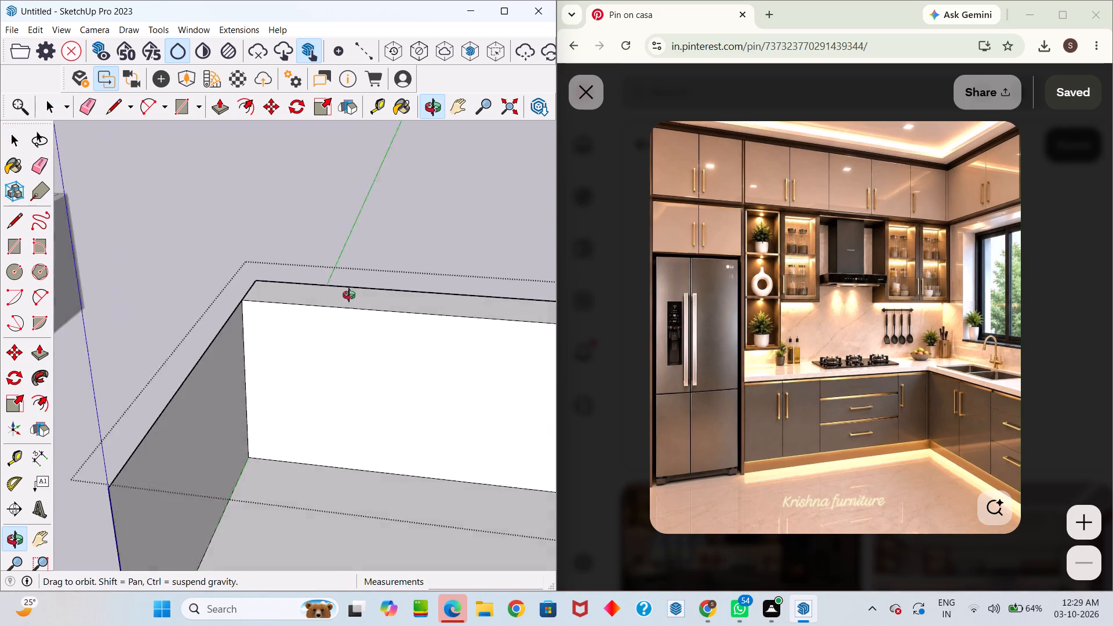
middle_drag(349, 295, 335, 301)
scroll(345, 307, down, 4)
middle_drag(374, 327, 438, 287)
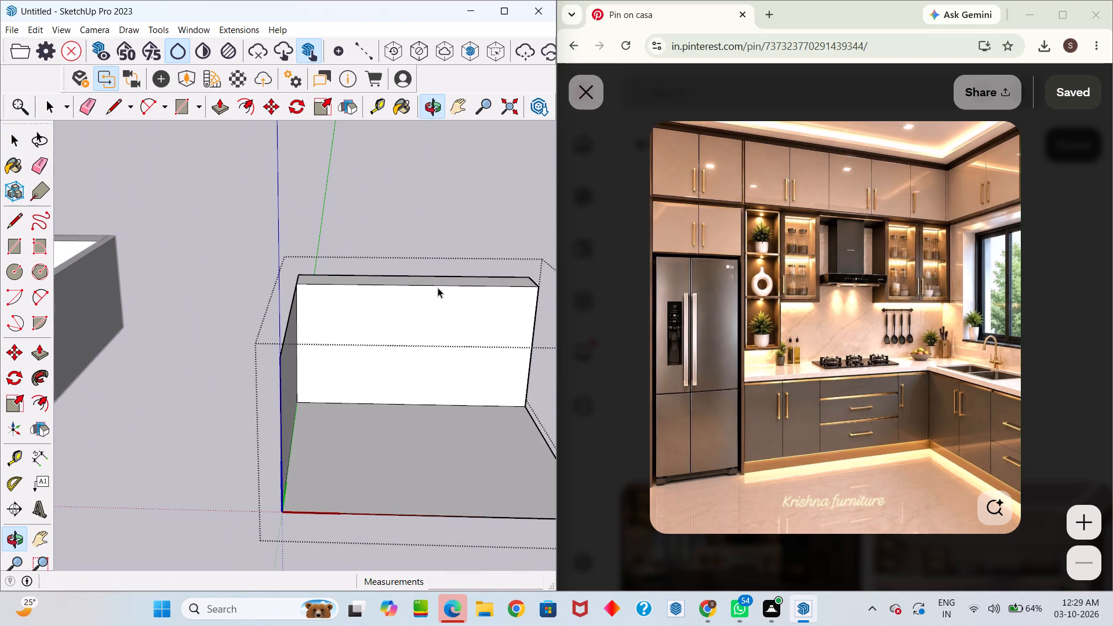
middle_drag(438, 287, 393, 183)
drag(438, 287, 392, 196)
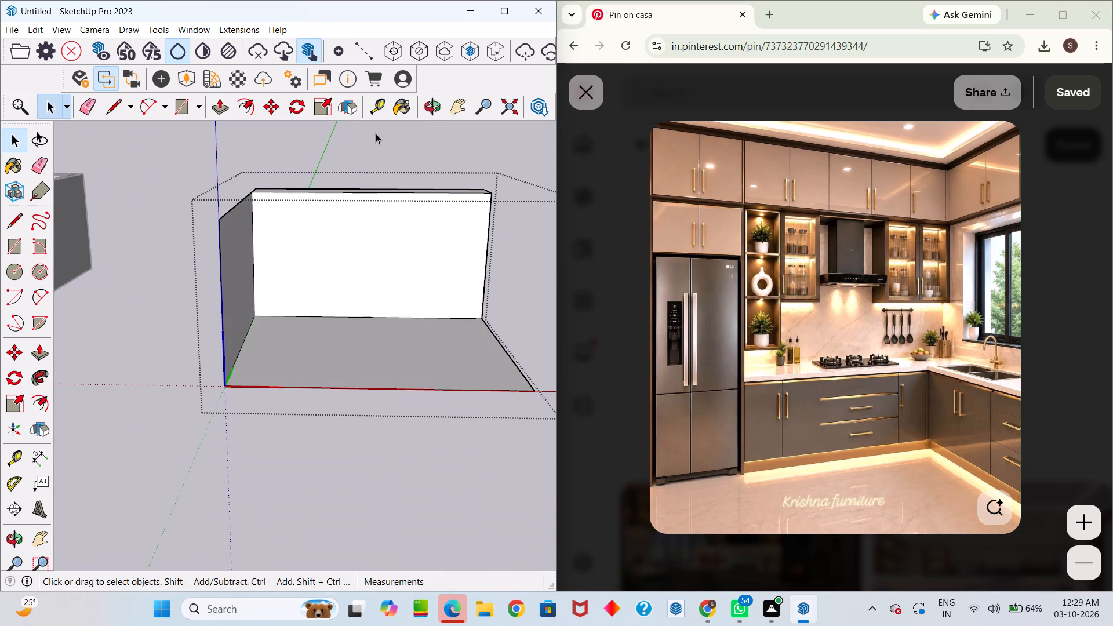
Measure the back wall's thickness across its top face with the Tape Measure.
middle_drag(376, 133, 402, 227)
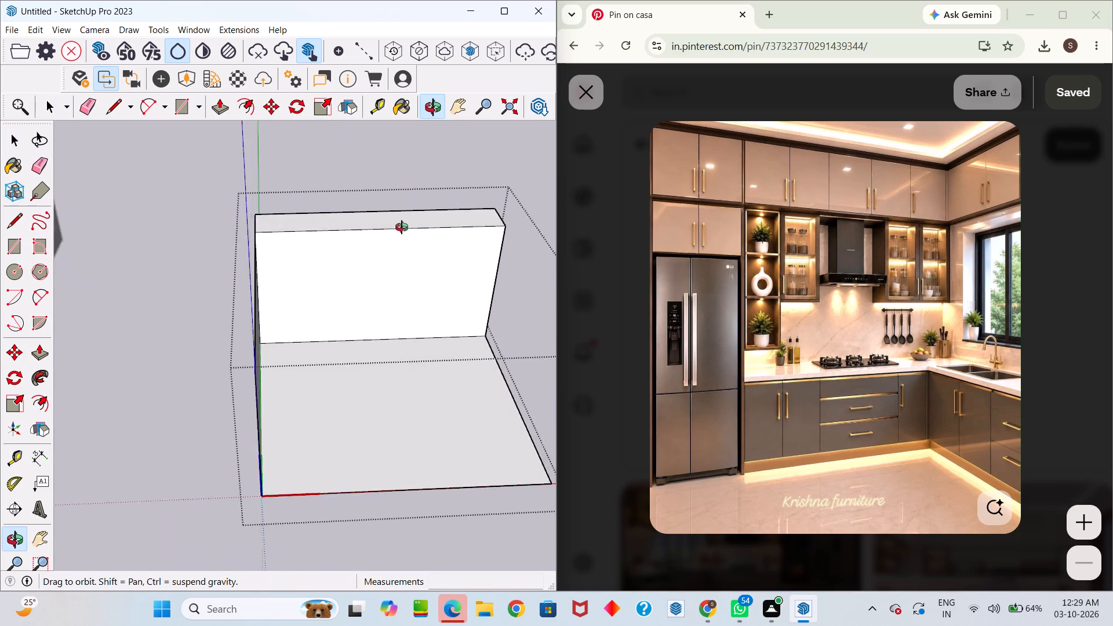
middle_drag(402, 227, 340, 235)
middle_drag(353, 241, 0, 220)
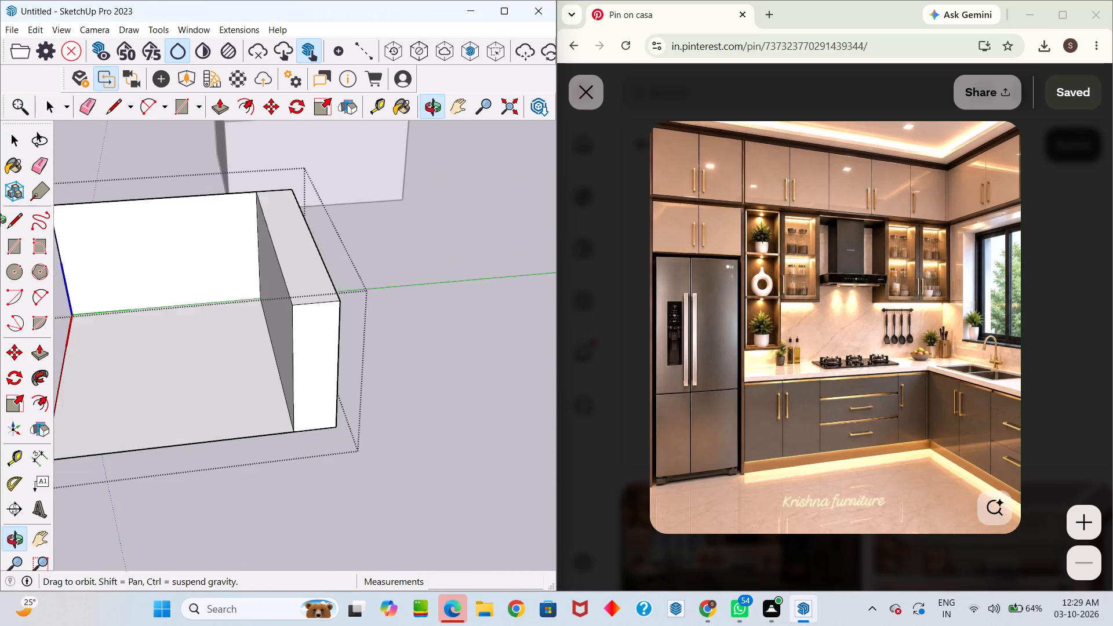
middle_drag(0, 220, 0, 211)
middle_drag(278, 224, 250, 314)
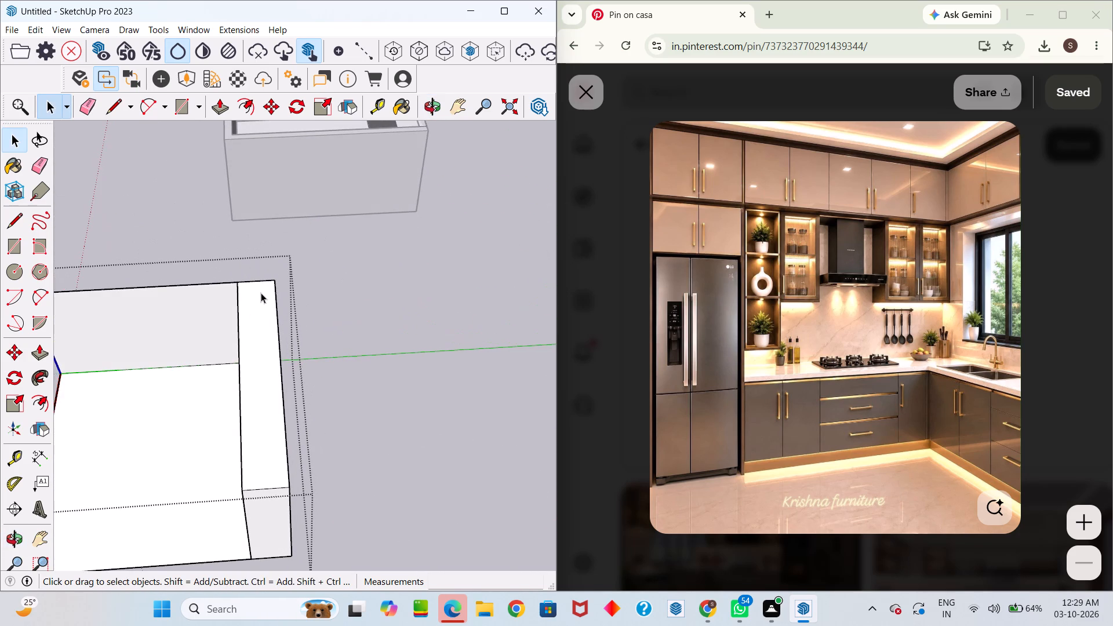
key(t)
click(236, 343)
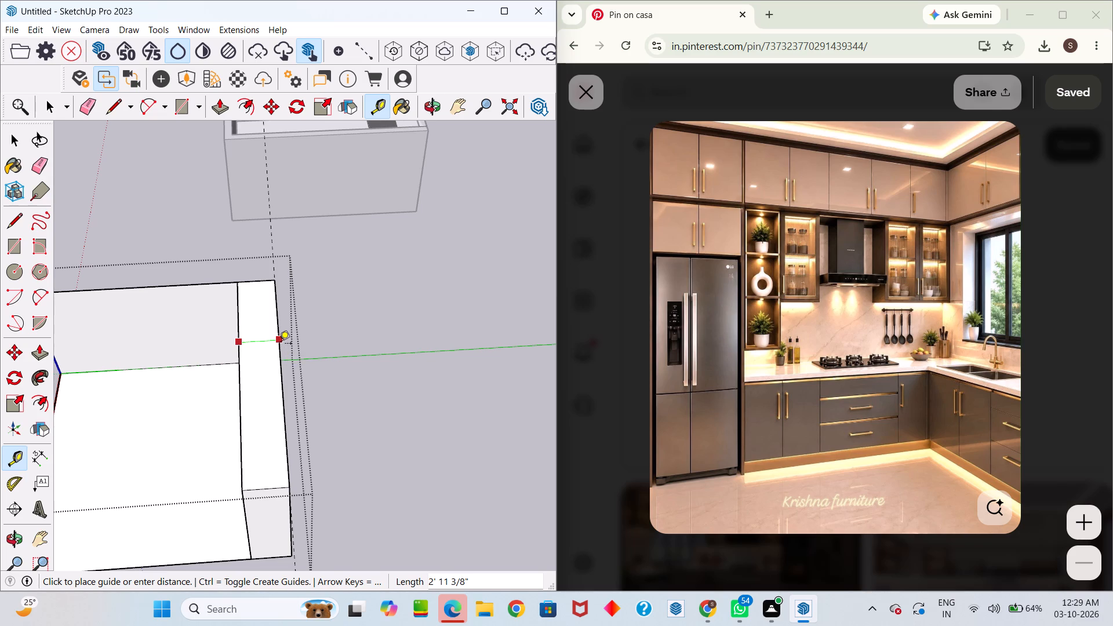
Undo the recent Push/Pull thickening of the back wall.
key(ctrl+z)
key(ctrl+z)
key(ctrl+z)
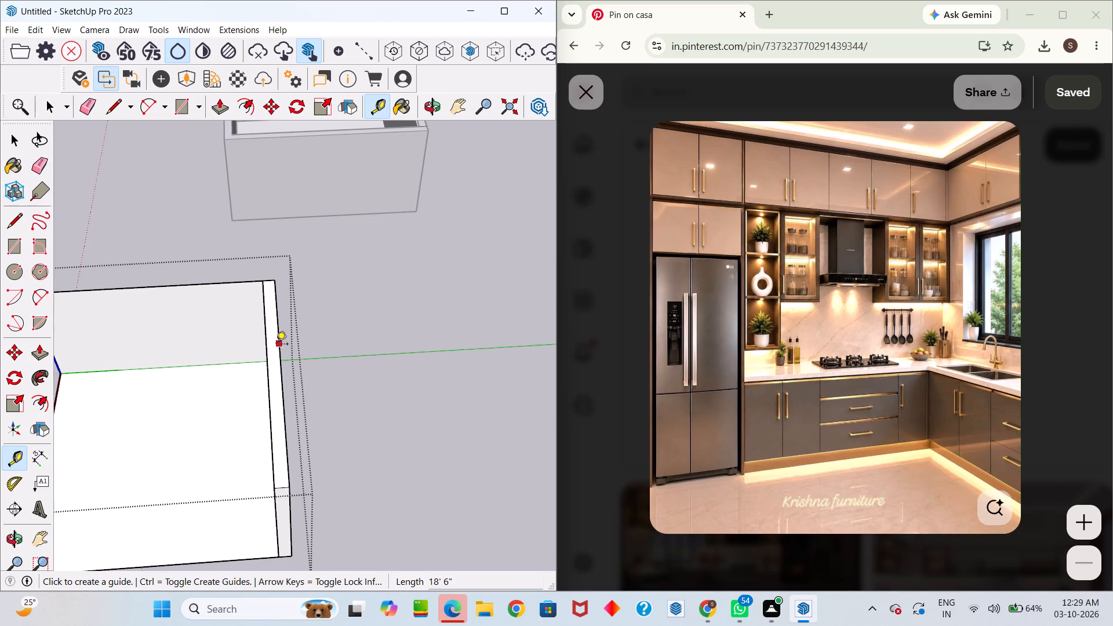
Measure the back wall's thickness again across its top face, near the side wall corner.
middle_drag(265, 344, 465, 296)
middle_drag(468, 293, 488, 270)
middle_drag(337, 311, 338, 311)
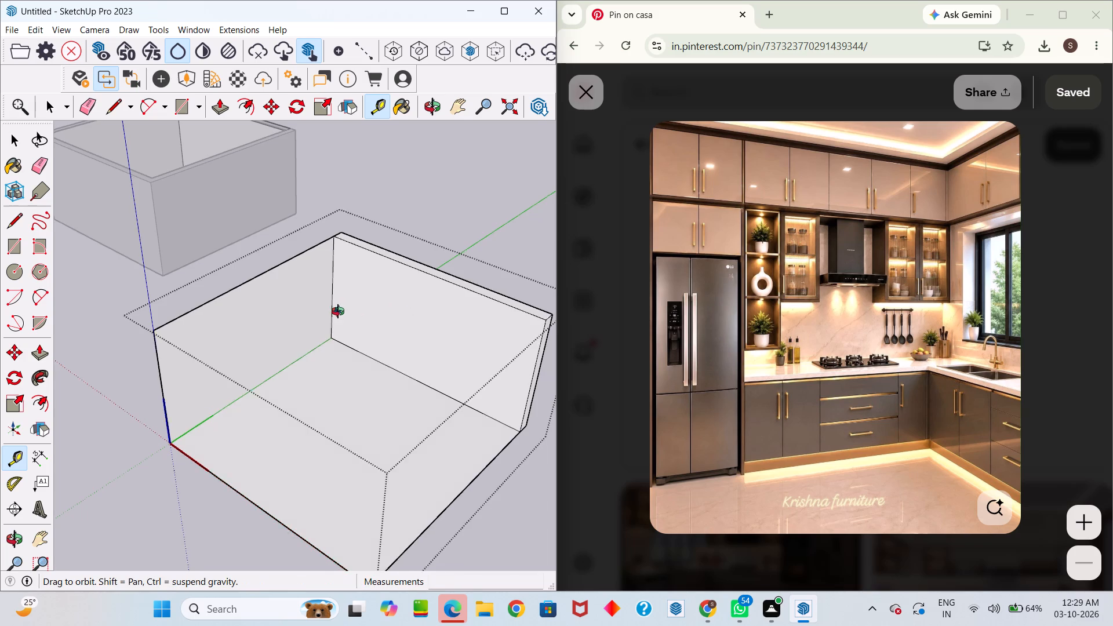
middle_drag(338, 311, 426, 316)
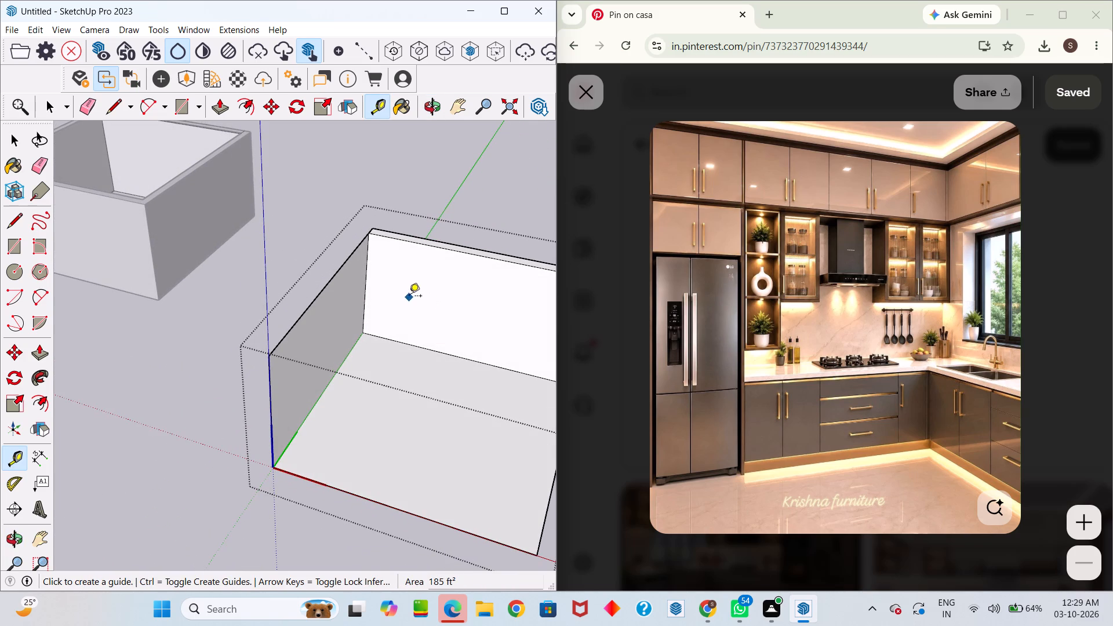
click(389, 296)
key(space)
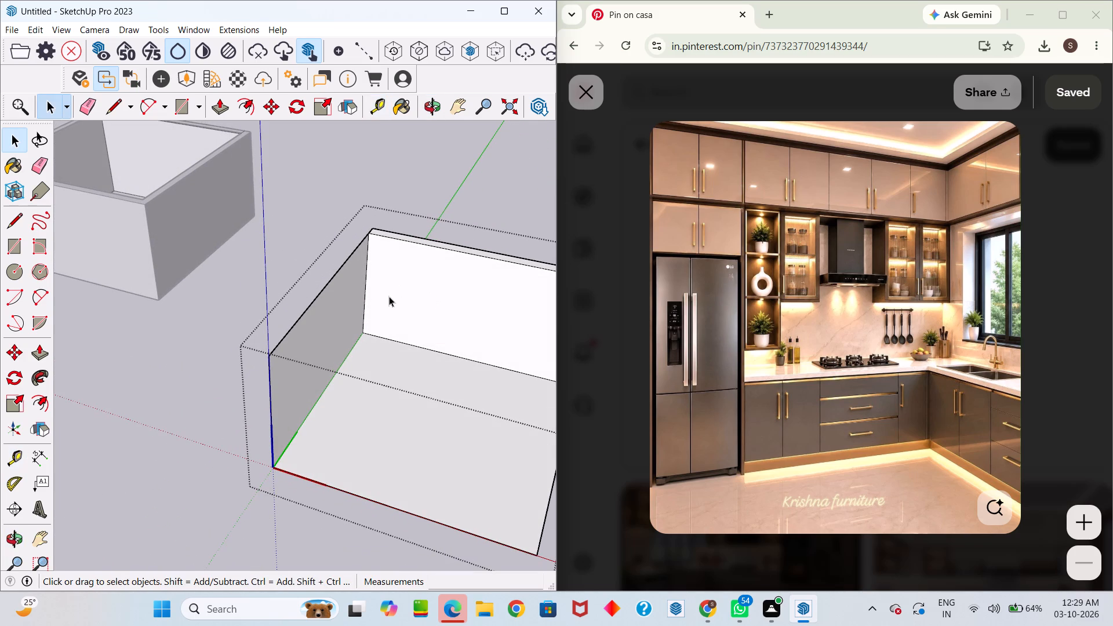
scroll(370, 216, up, 7)
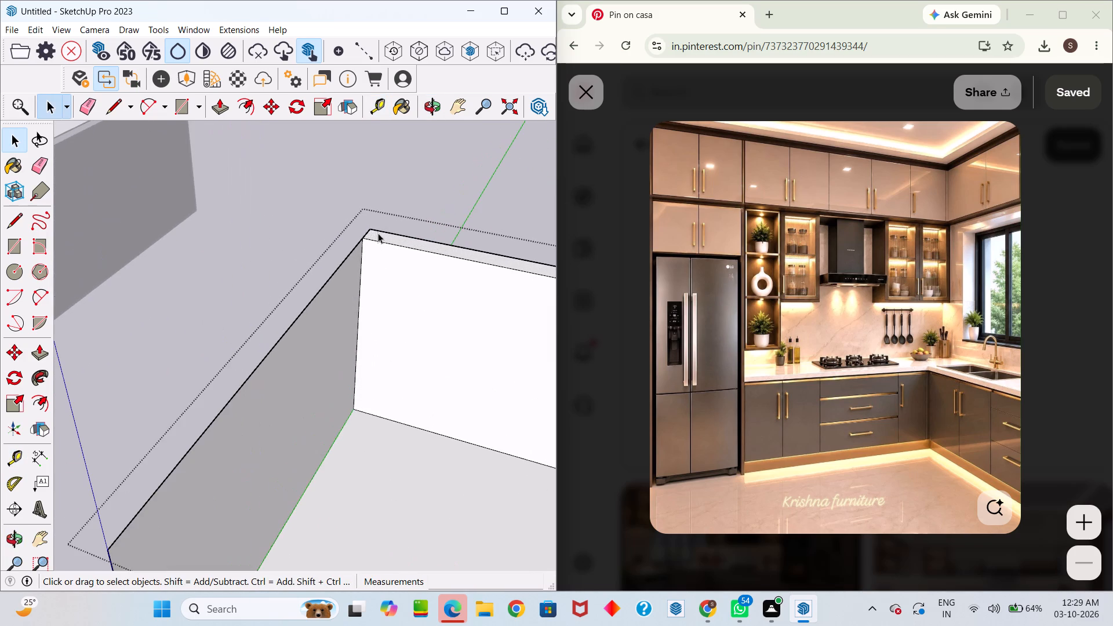
middle_drag(378, 235, 408, 311)
middle_drag(409, 311, 277, 231)
drag(409, 311, 275, 246)
scroll(275, 238, up, 2)
middle_drag(292, 241, 335, 322)
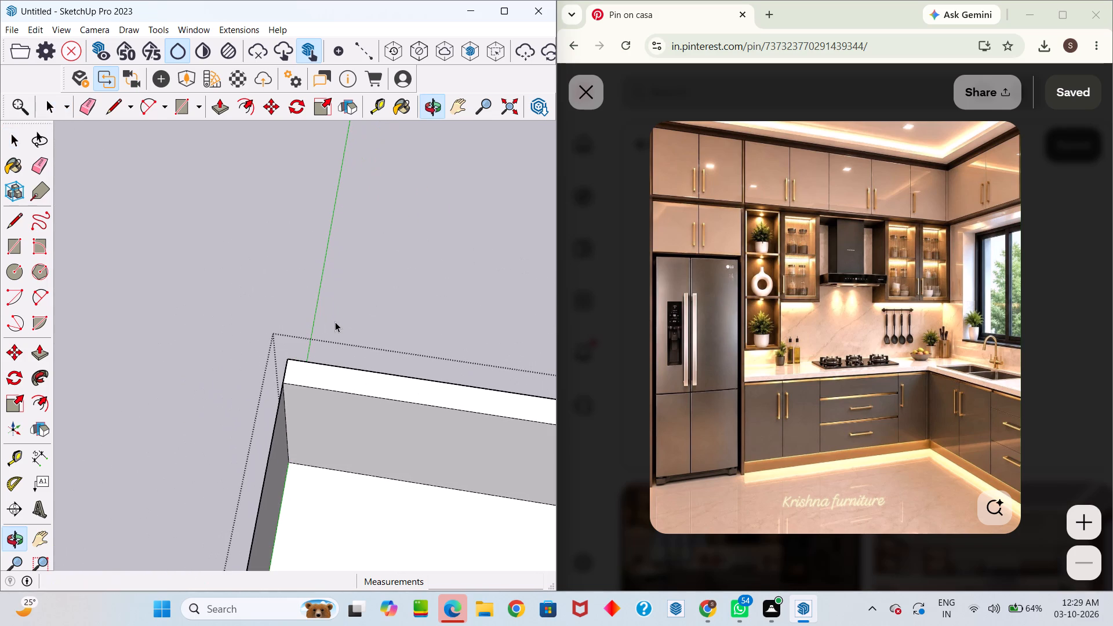
key(t)
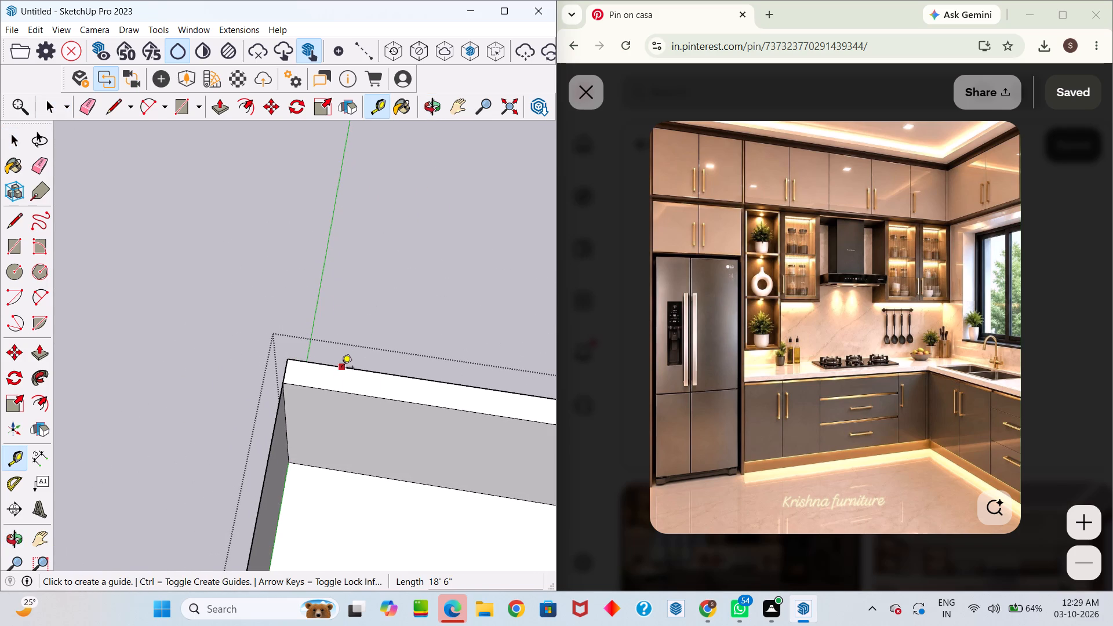
click(341, 368)
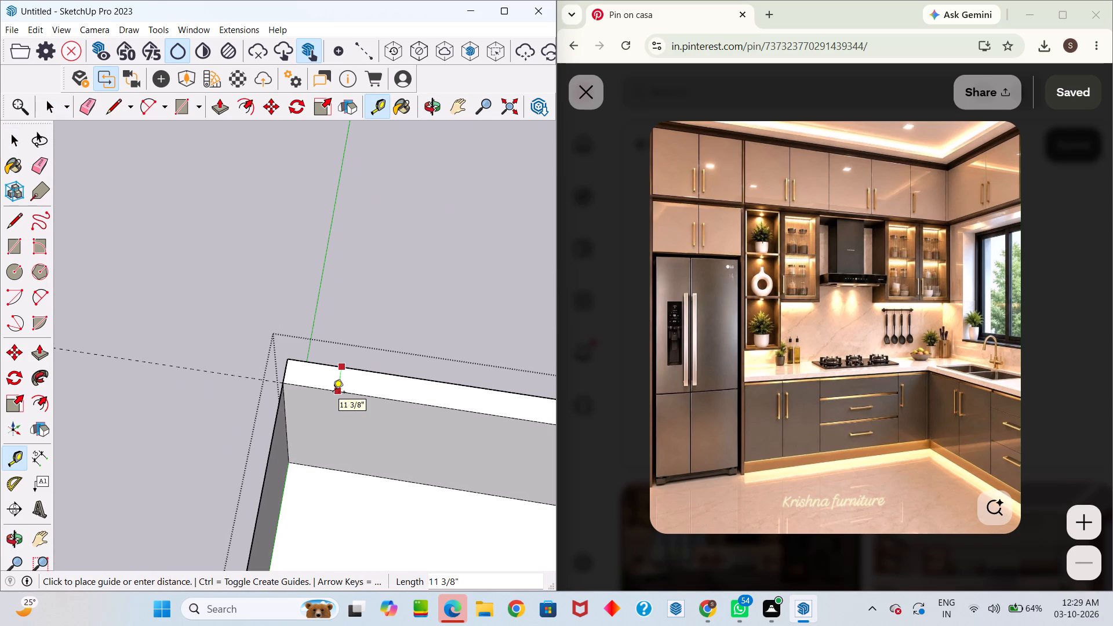
click(333, 393)
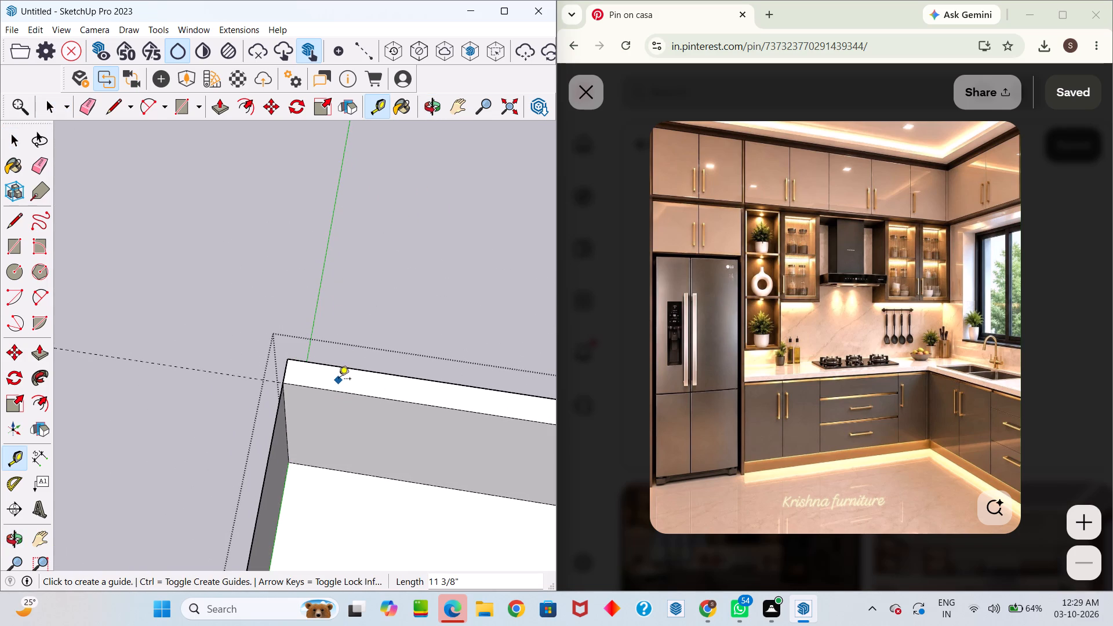
Undo the measuring guide and the remaining extra thickening of the back wall.
key(ctrl+z)
middle_drag(344, 388, 219, 344)
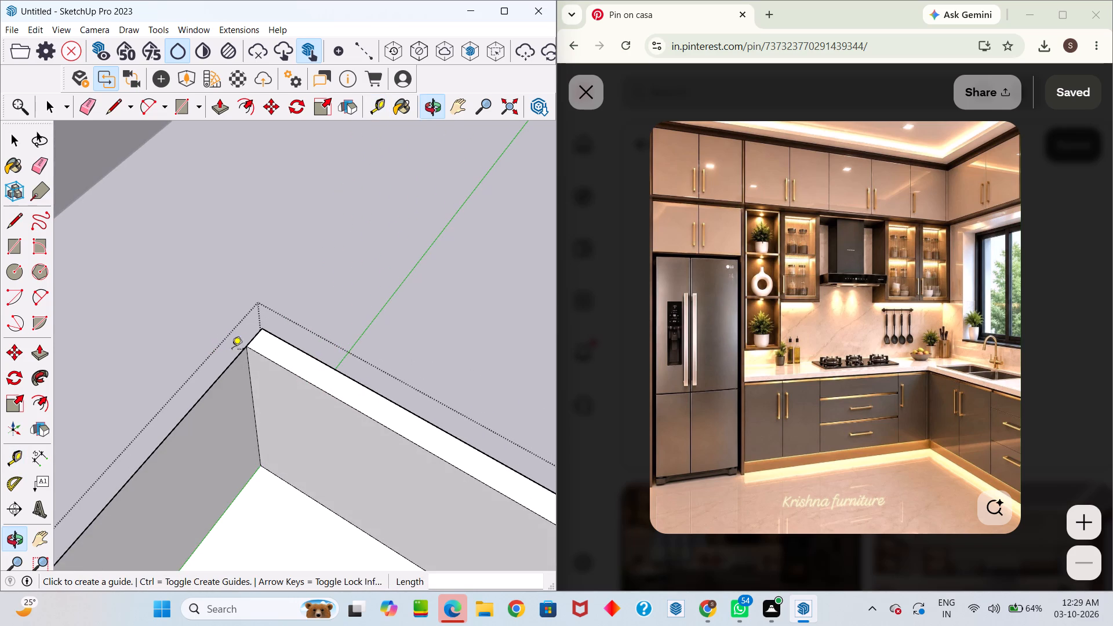
key(ctrl+z)
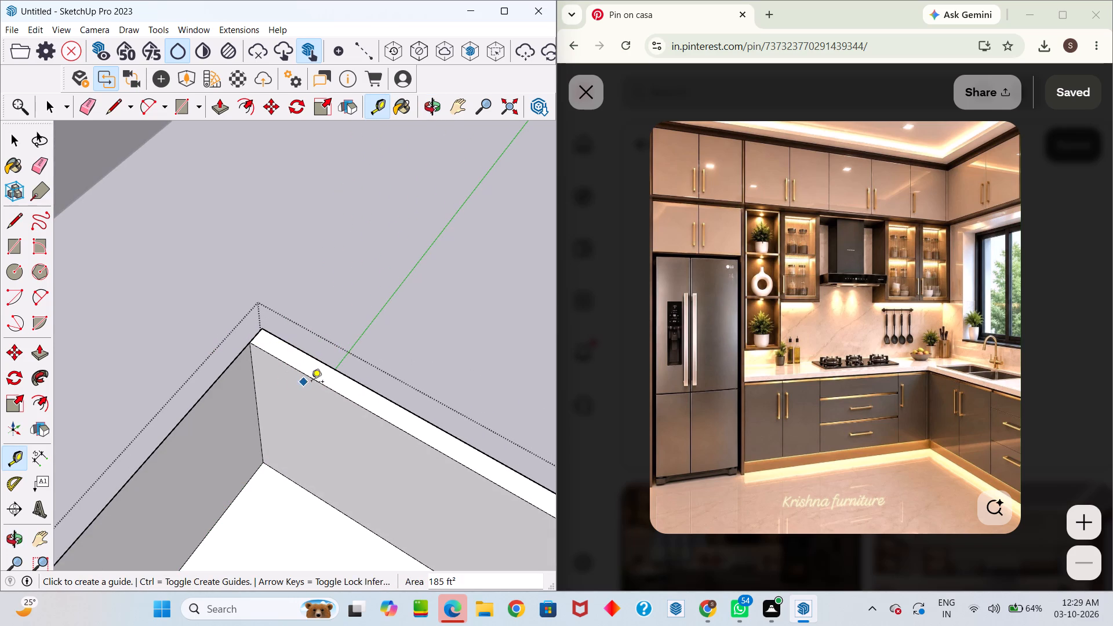
Check the back wall's thickness across its top face with the Tape Measure.
click(326, 383)
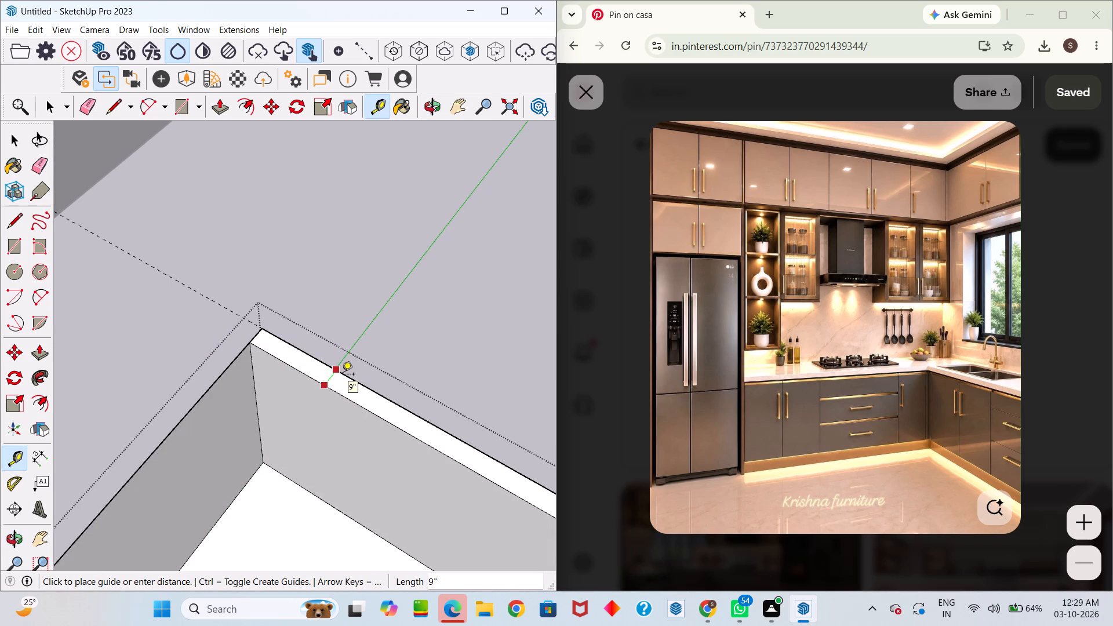
key(space)
Push/Pull the copied component's side wall face 9" inward from the back wall corner.
scroll(306, 336, down, 6)
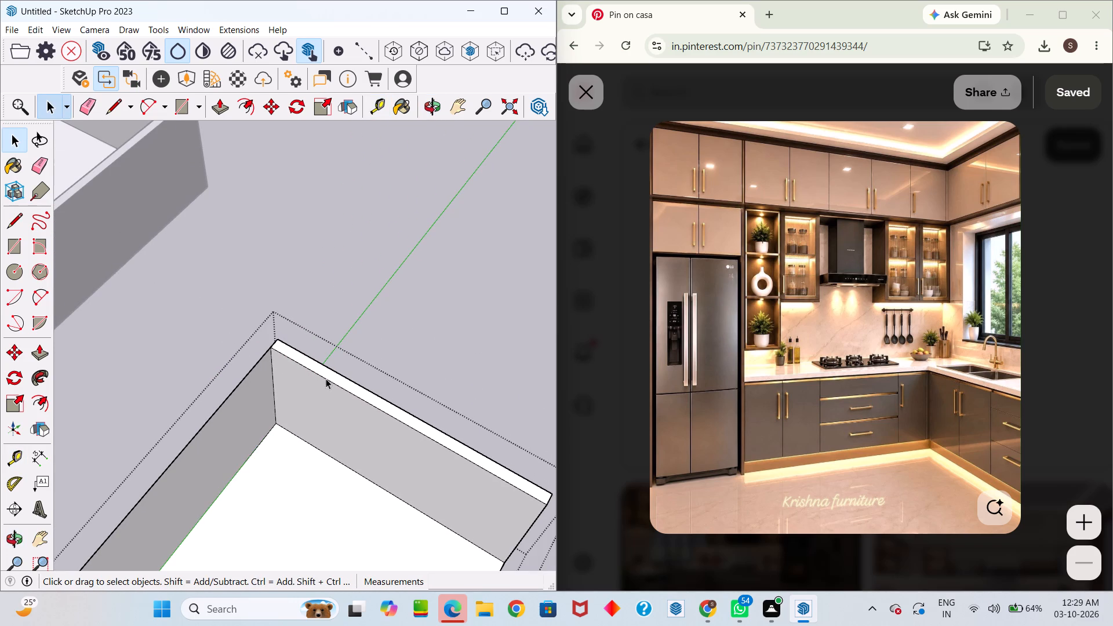
middle_drag(218, 370, 81, 274)
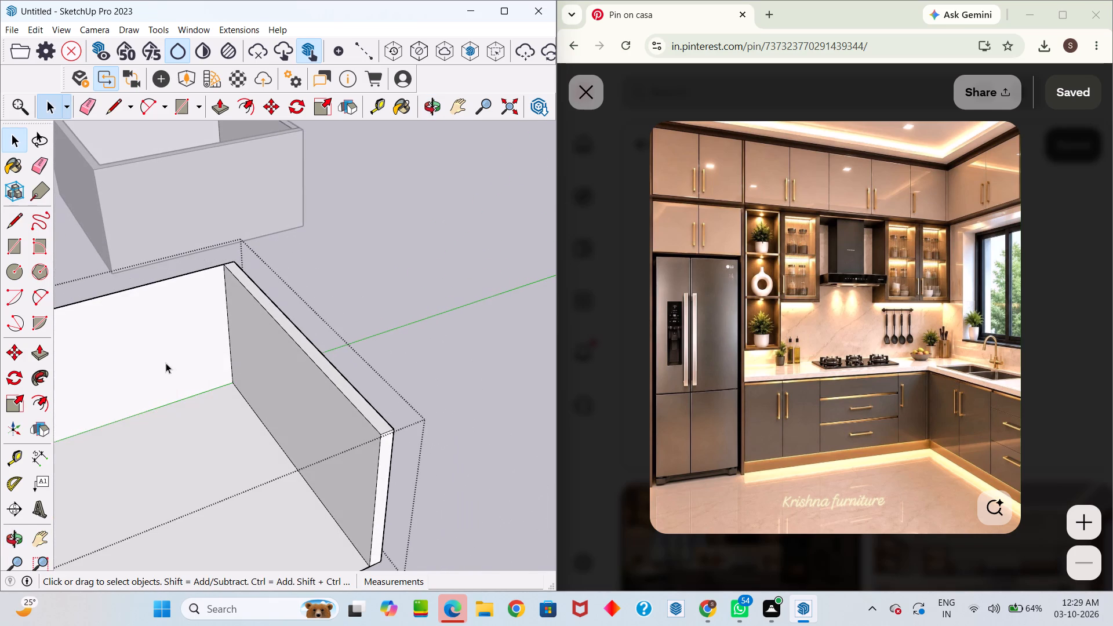
click(171, 350)
key(p)
click(177, 340)
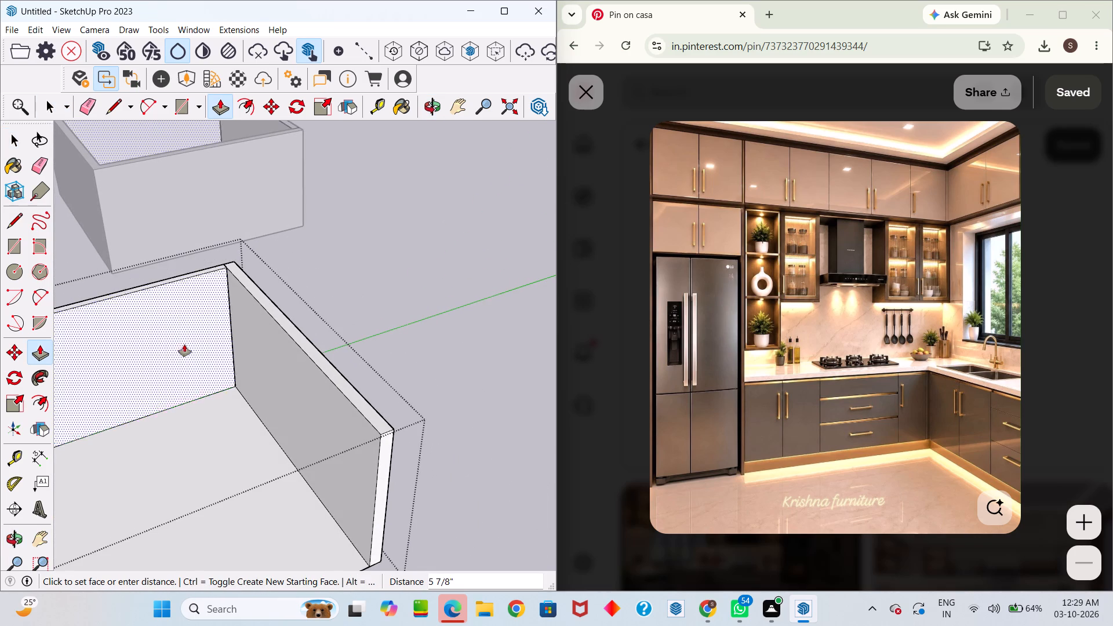
key(9)
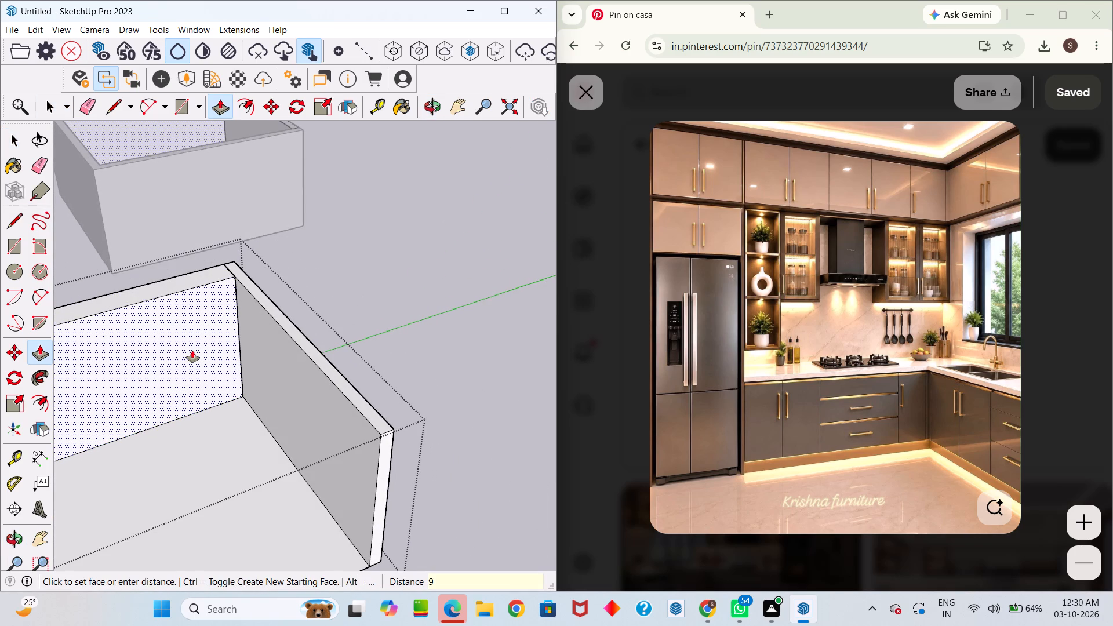
key(Return)
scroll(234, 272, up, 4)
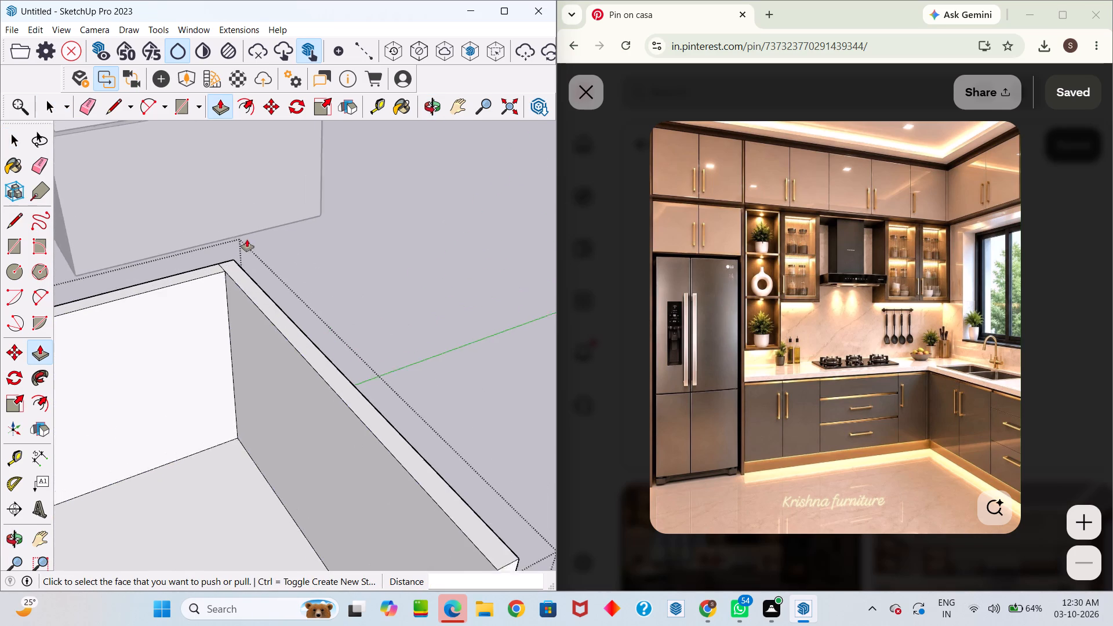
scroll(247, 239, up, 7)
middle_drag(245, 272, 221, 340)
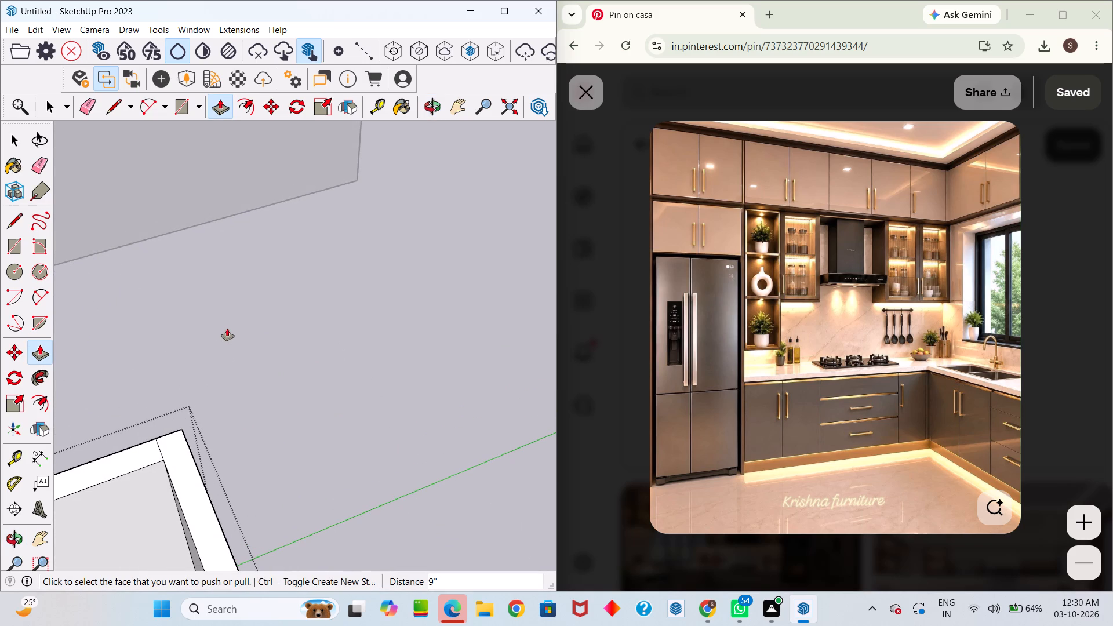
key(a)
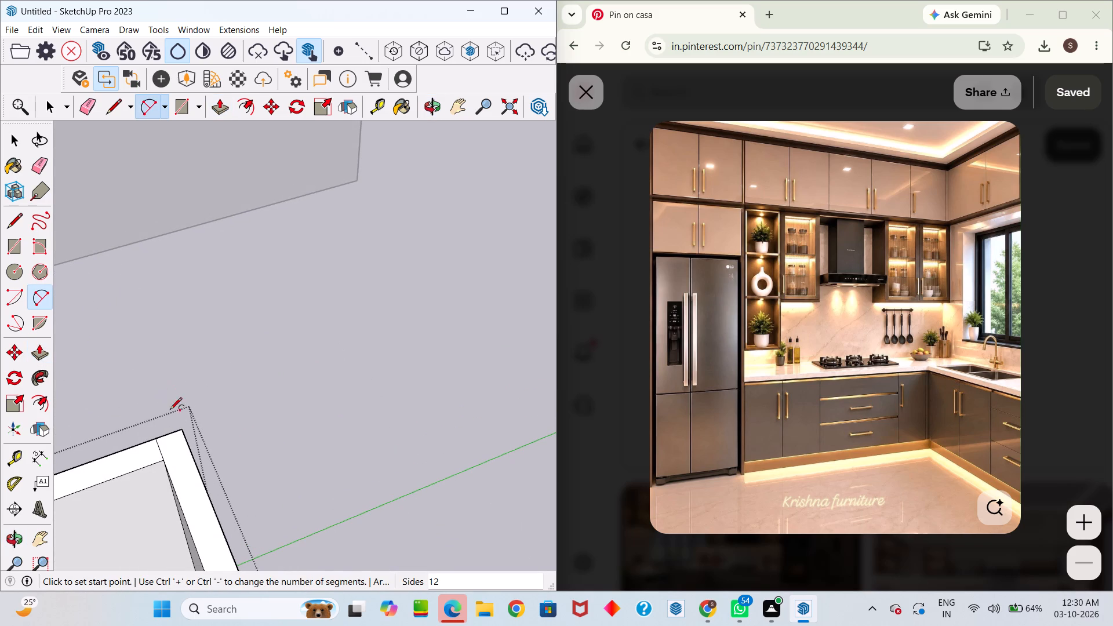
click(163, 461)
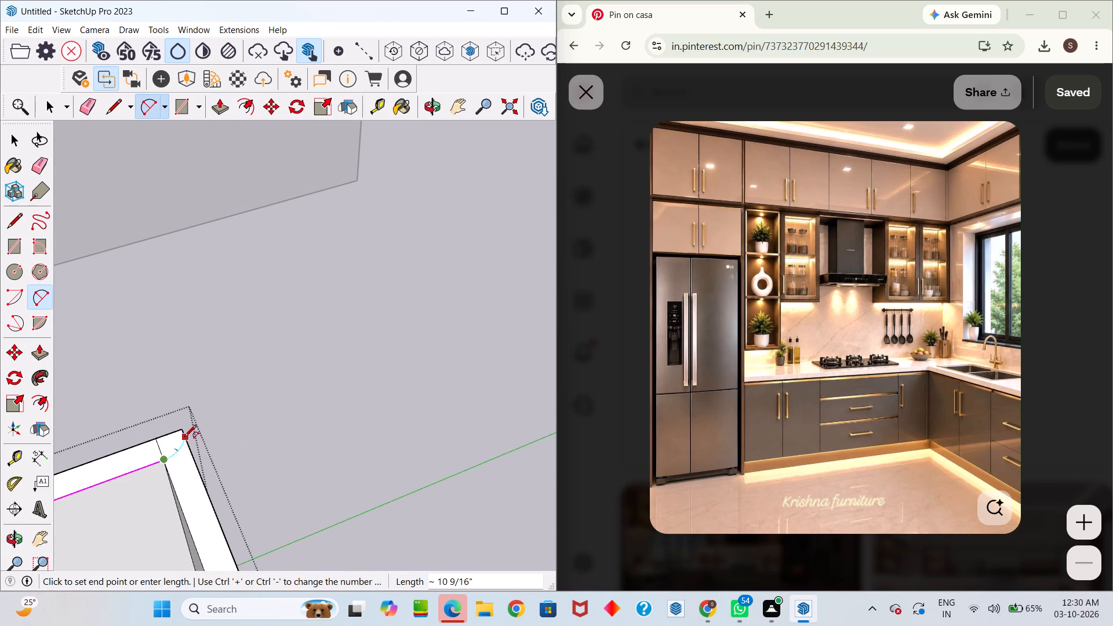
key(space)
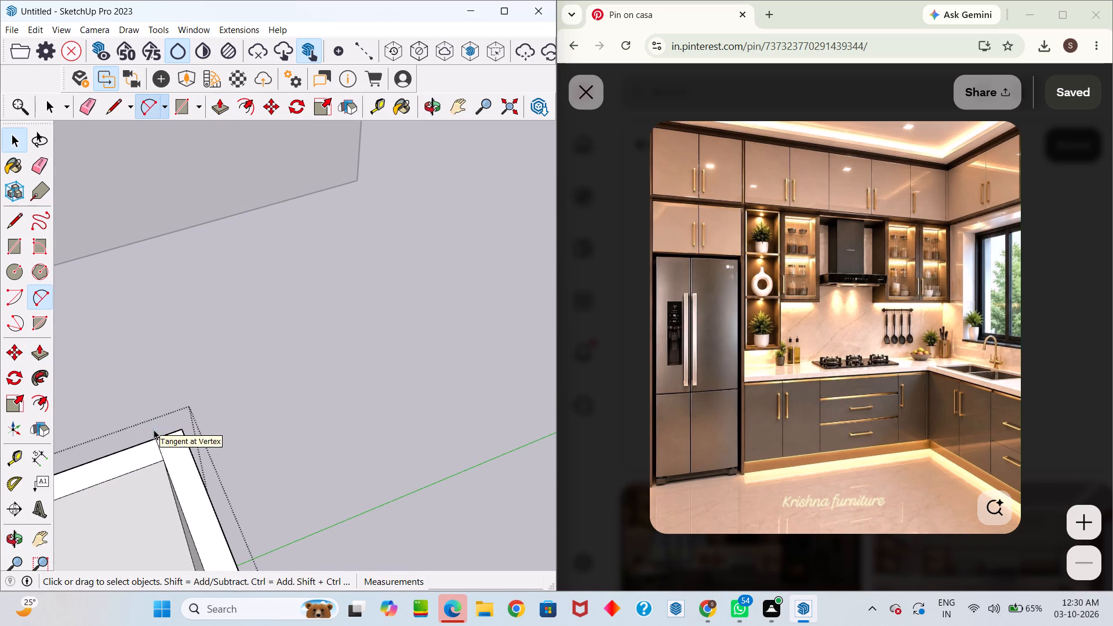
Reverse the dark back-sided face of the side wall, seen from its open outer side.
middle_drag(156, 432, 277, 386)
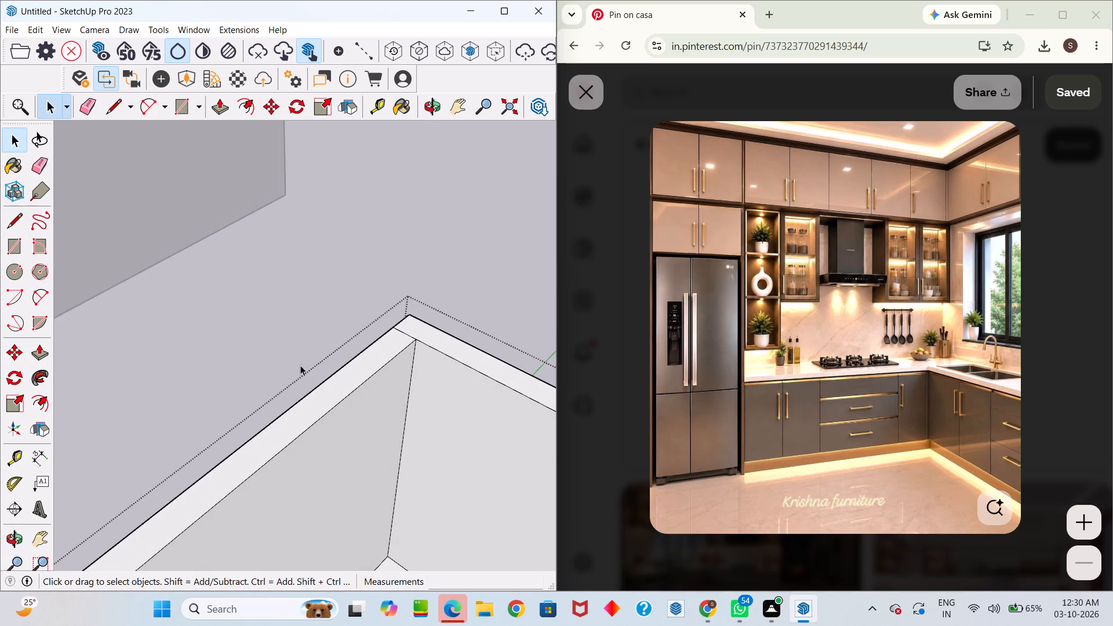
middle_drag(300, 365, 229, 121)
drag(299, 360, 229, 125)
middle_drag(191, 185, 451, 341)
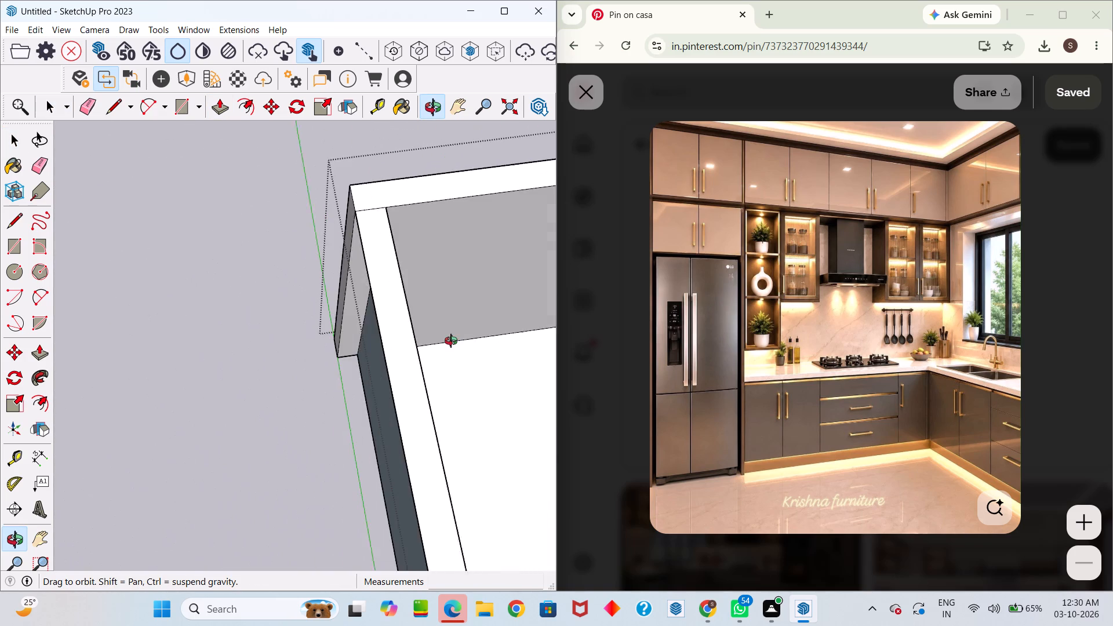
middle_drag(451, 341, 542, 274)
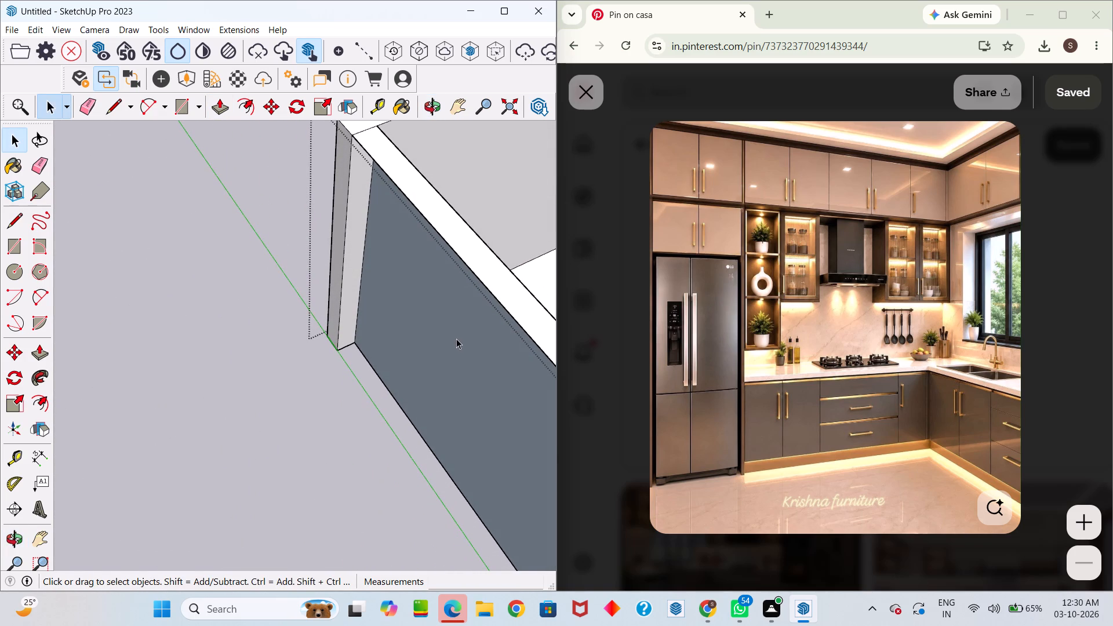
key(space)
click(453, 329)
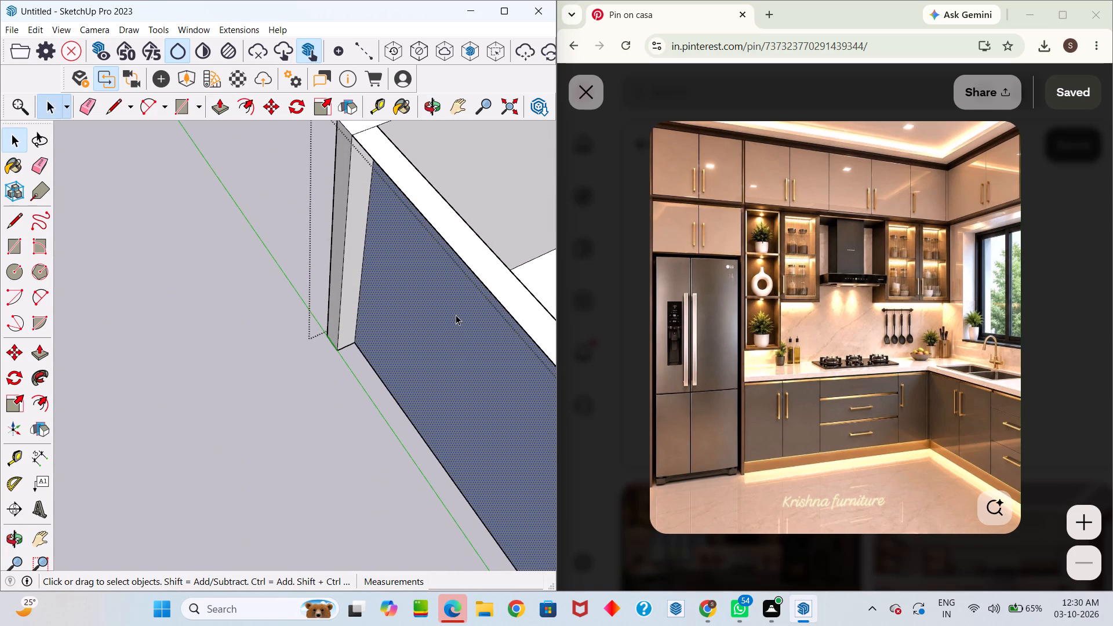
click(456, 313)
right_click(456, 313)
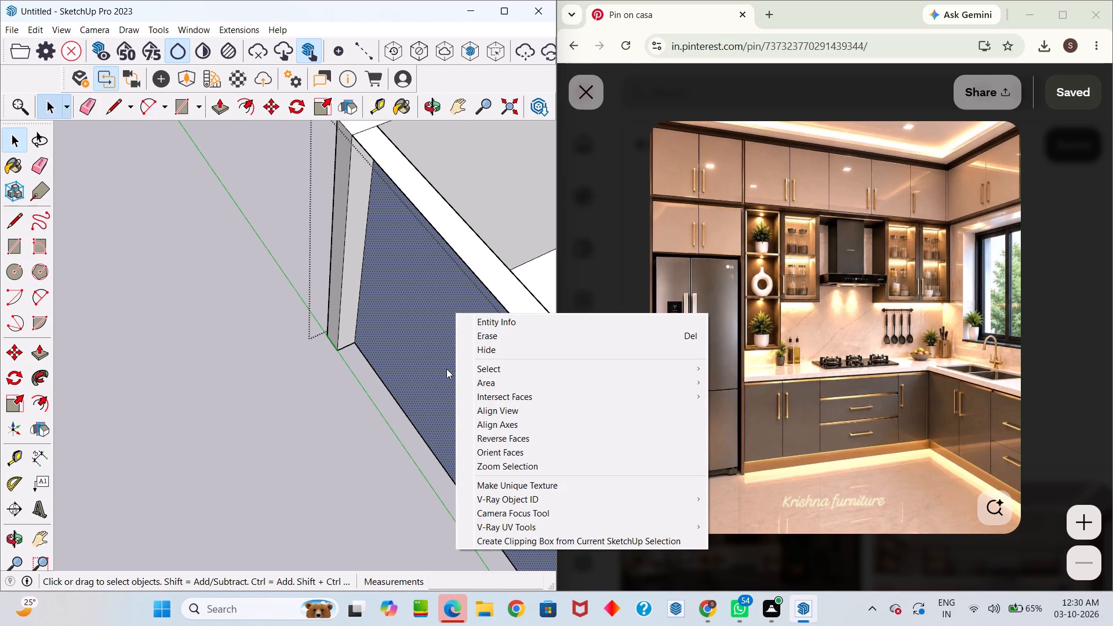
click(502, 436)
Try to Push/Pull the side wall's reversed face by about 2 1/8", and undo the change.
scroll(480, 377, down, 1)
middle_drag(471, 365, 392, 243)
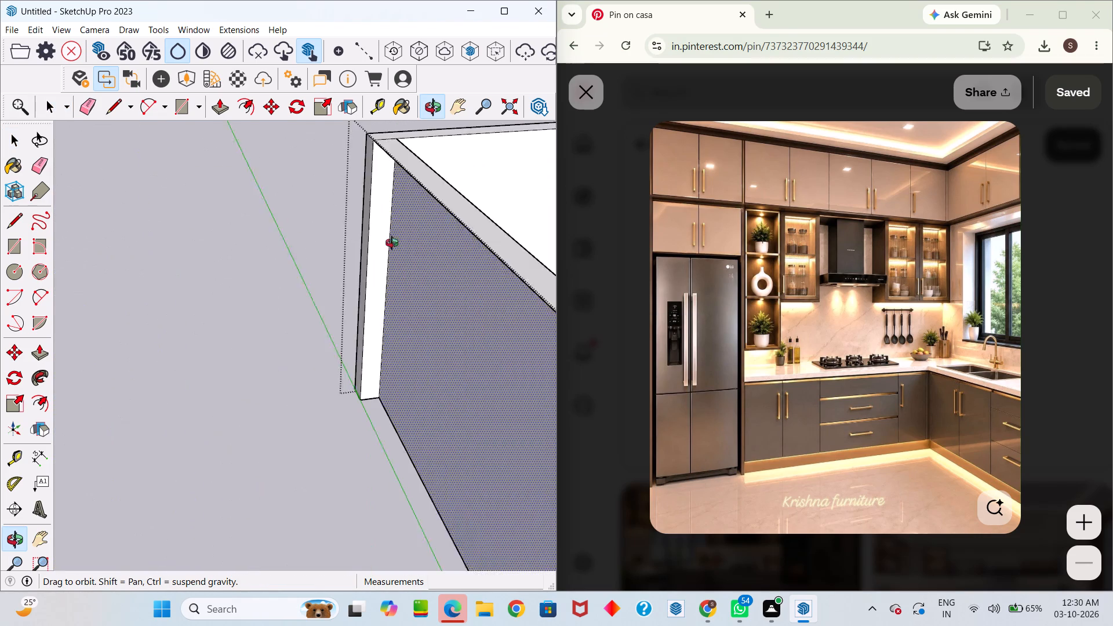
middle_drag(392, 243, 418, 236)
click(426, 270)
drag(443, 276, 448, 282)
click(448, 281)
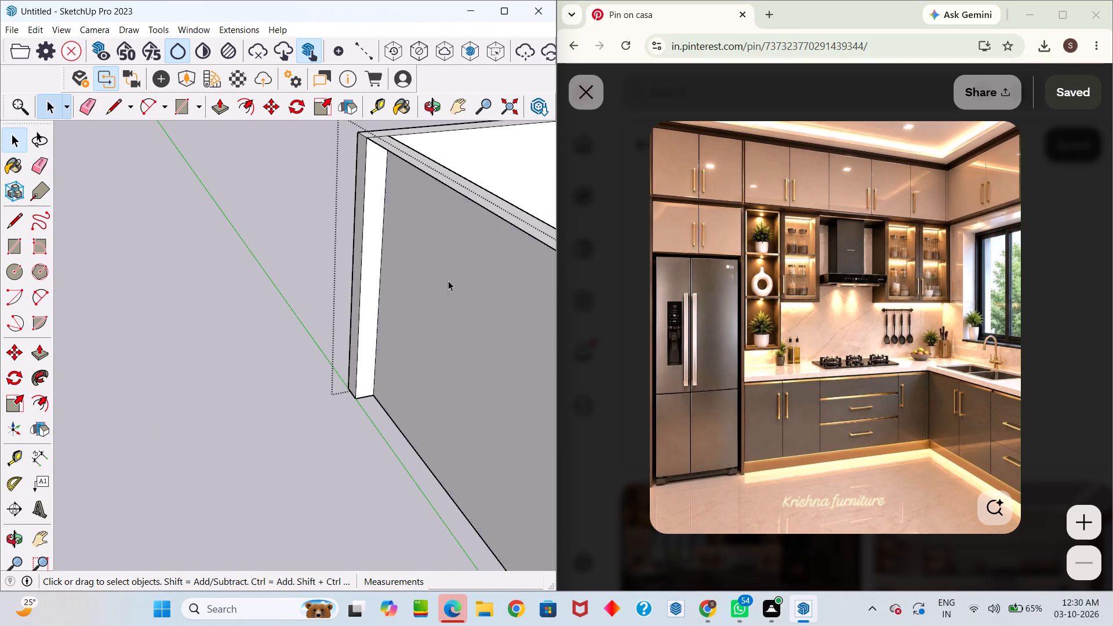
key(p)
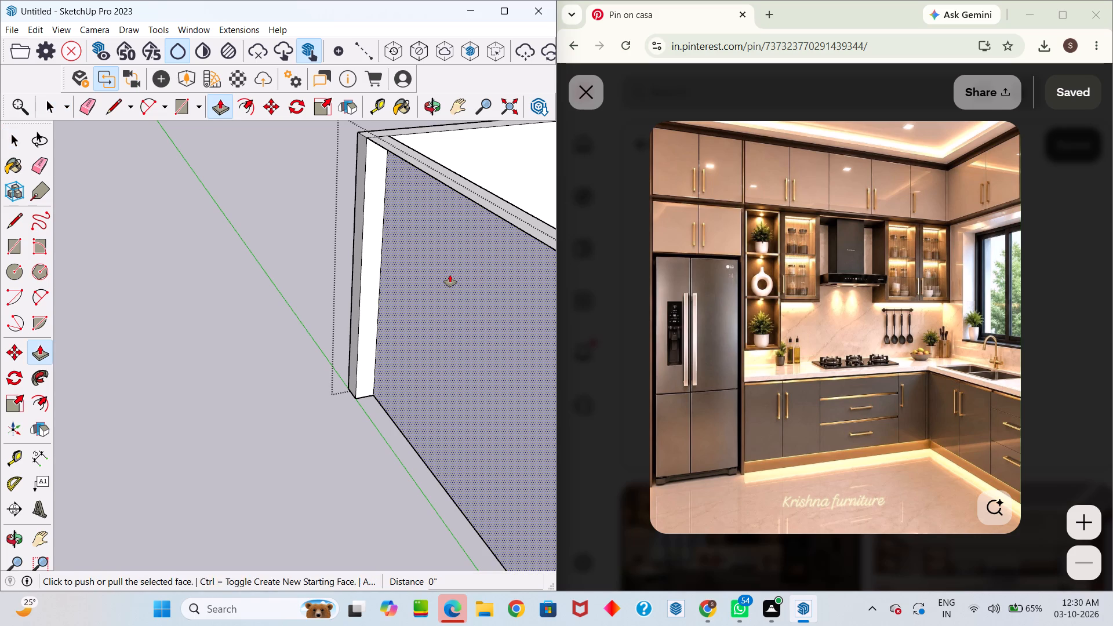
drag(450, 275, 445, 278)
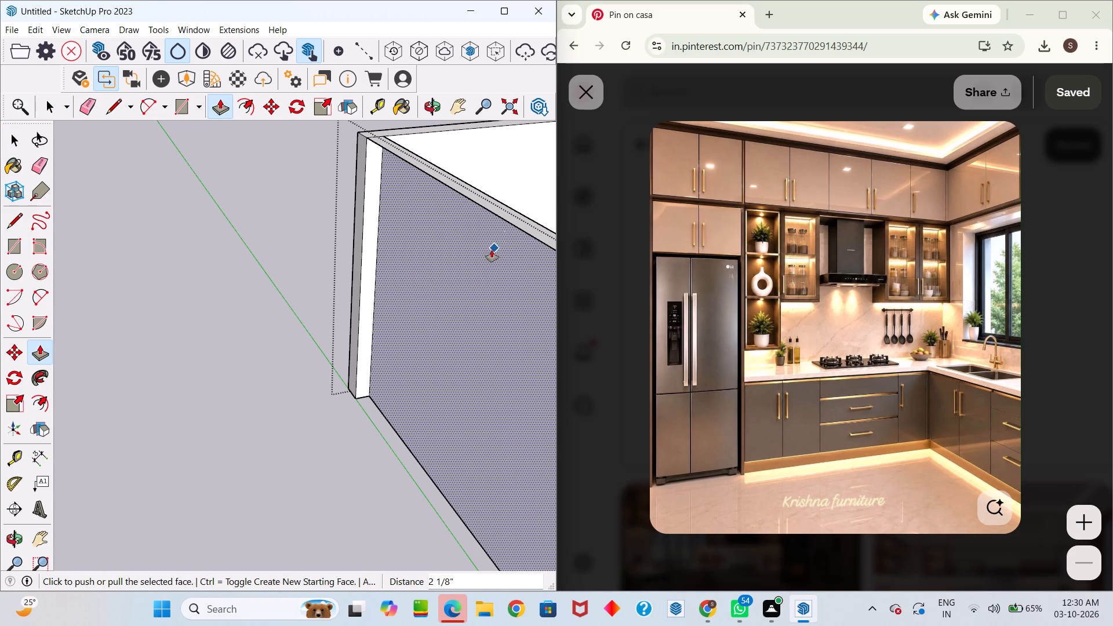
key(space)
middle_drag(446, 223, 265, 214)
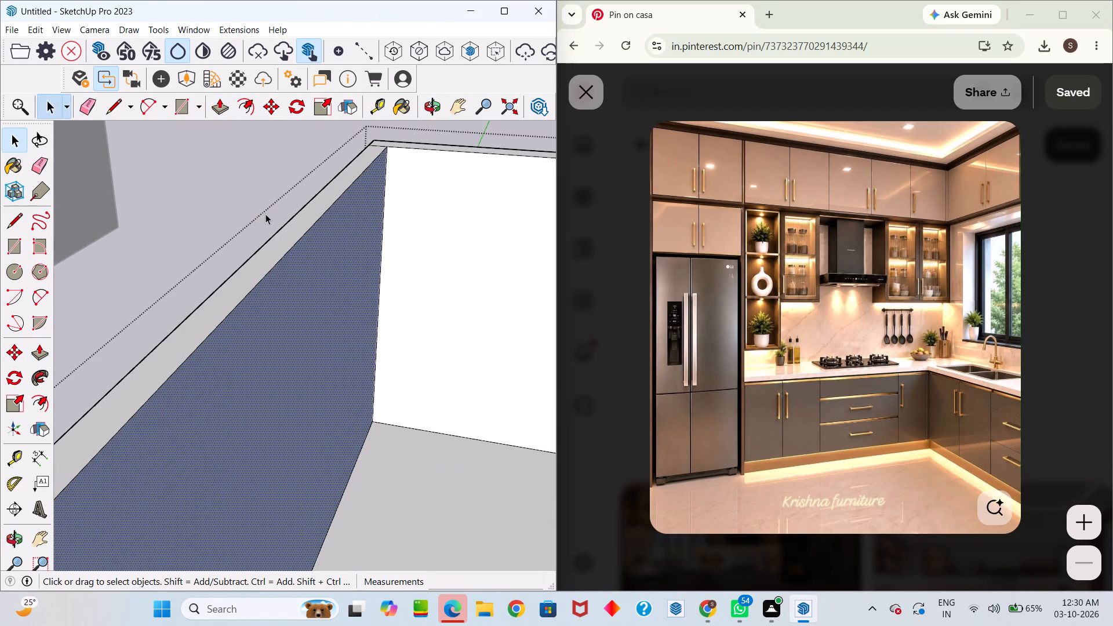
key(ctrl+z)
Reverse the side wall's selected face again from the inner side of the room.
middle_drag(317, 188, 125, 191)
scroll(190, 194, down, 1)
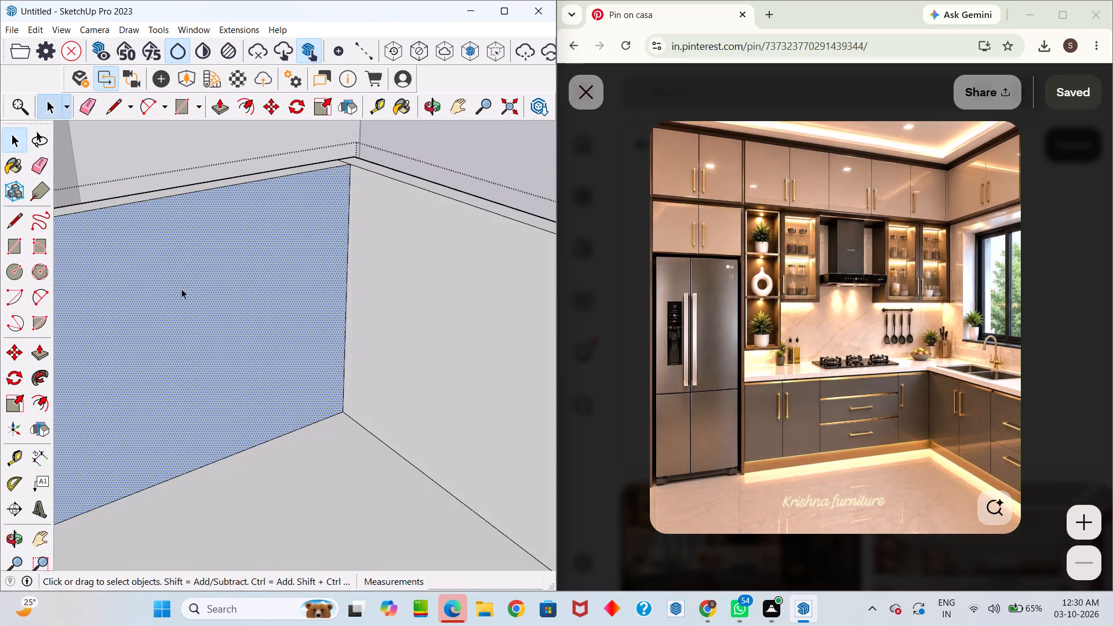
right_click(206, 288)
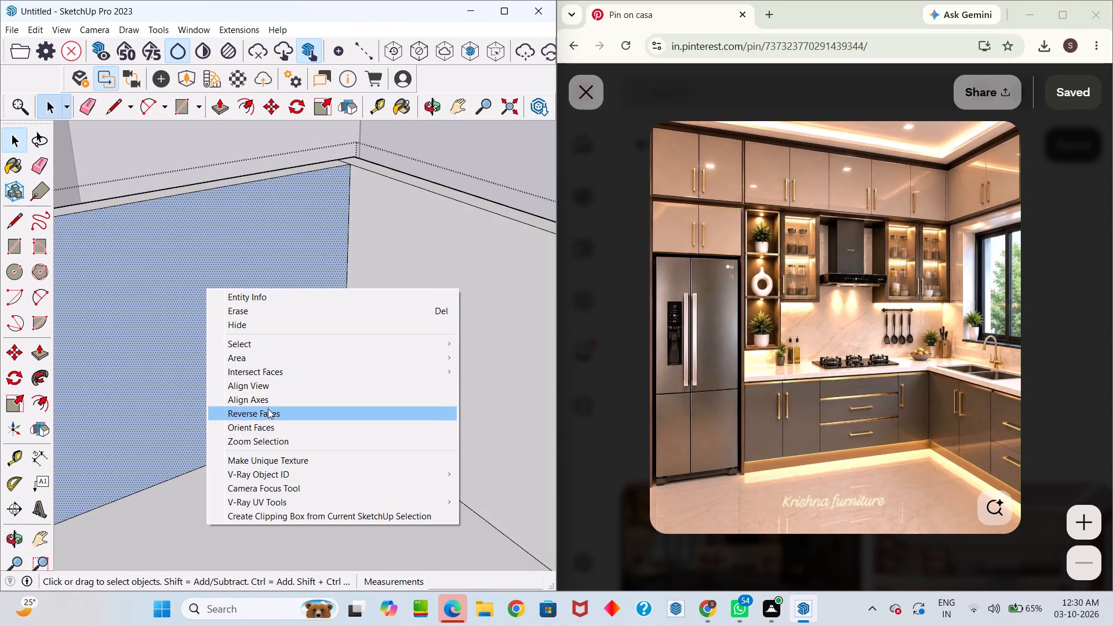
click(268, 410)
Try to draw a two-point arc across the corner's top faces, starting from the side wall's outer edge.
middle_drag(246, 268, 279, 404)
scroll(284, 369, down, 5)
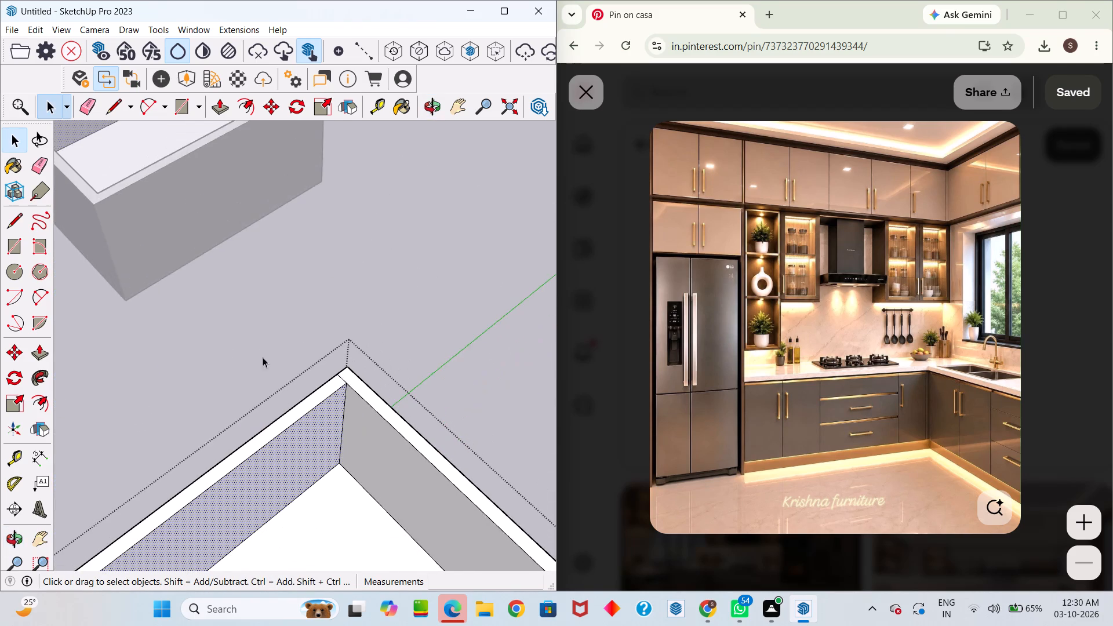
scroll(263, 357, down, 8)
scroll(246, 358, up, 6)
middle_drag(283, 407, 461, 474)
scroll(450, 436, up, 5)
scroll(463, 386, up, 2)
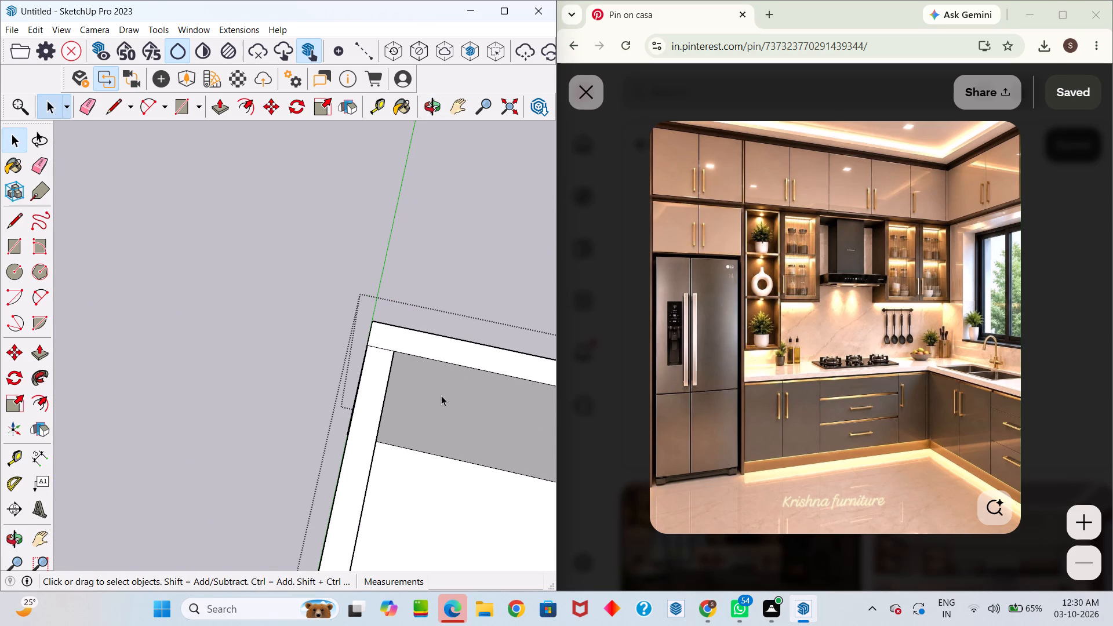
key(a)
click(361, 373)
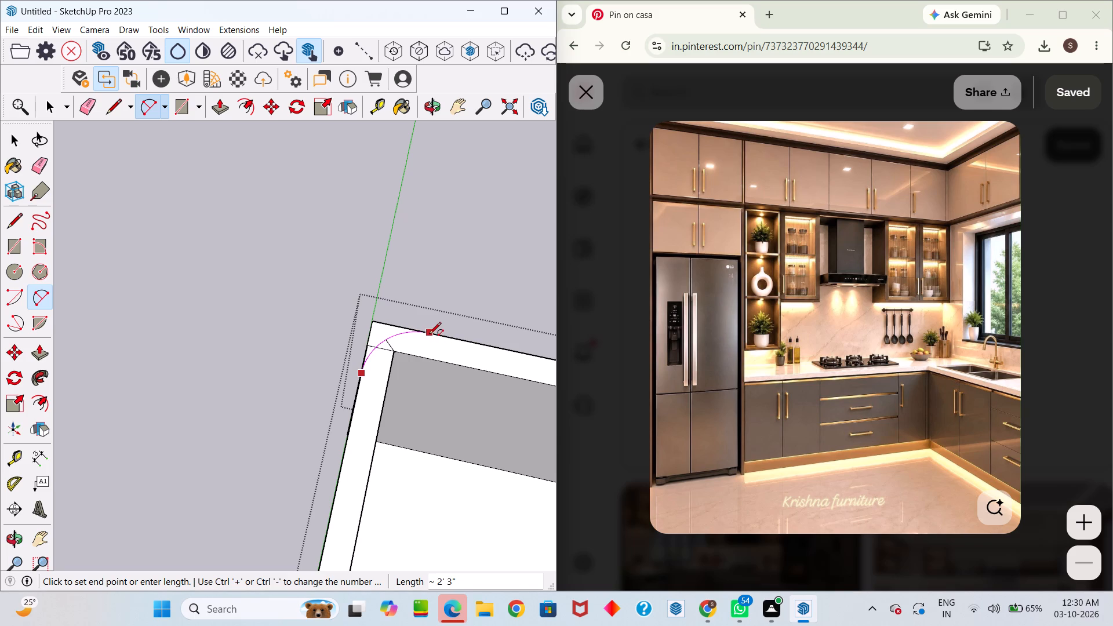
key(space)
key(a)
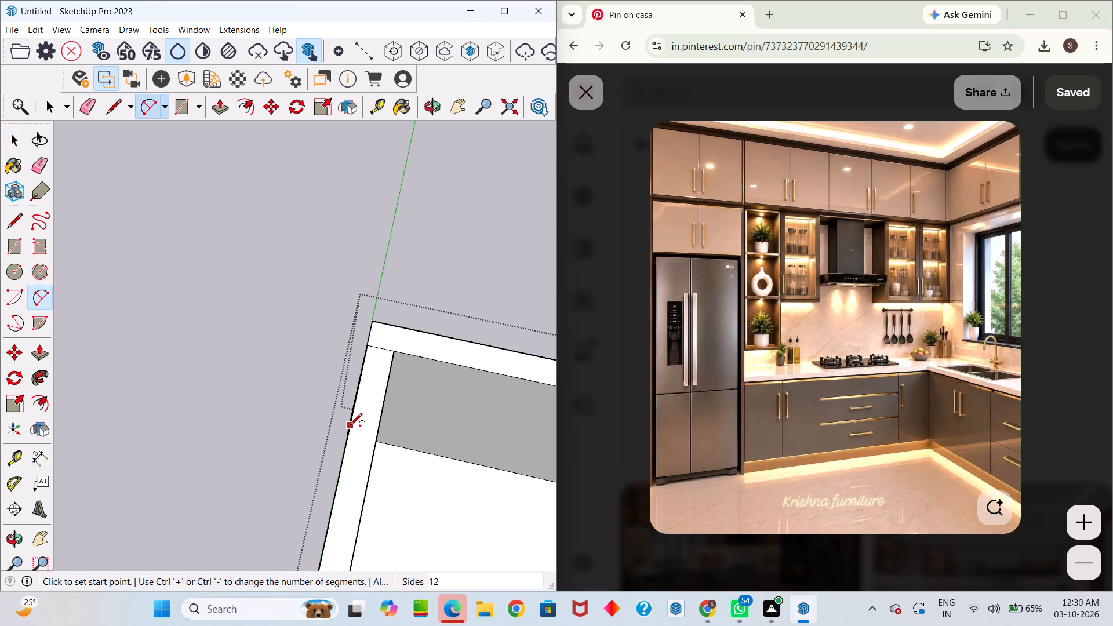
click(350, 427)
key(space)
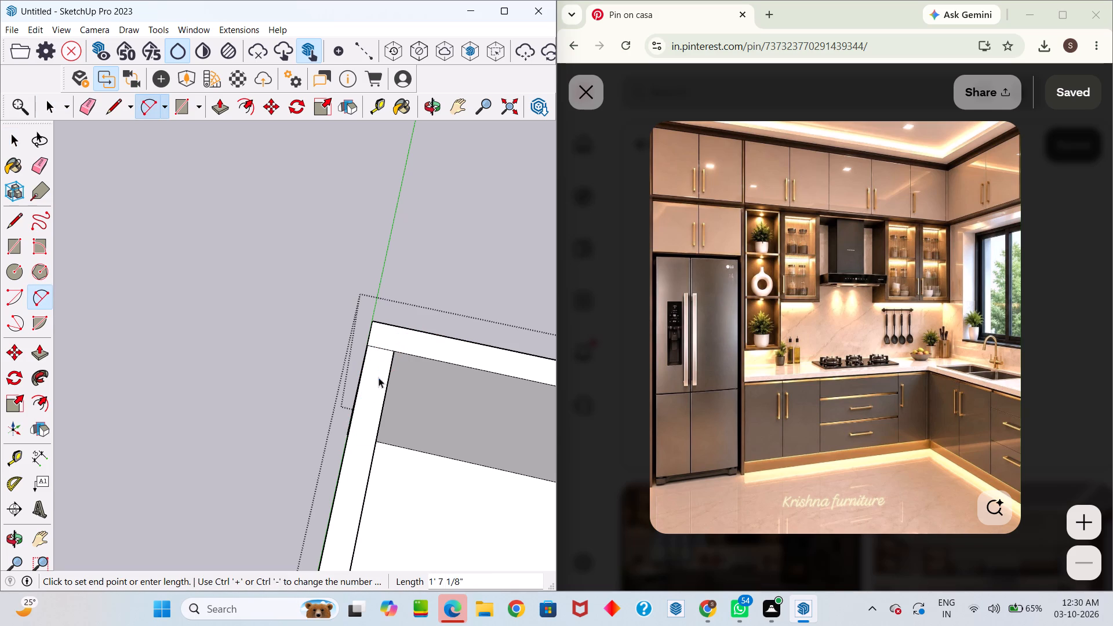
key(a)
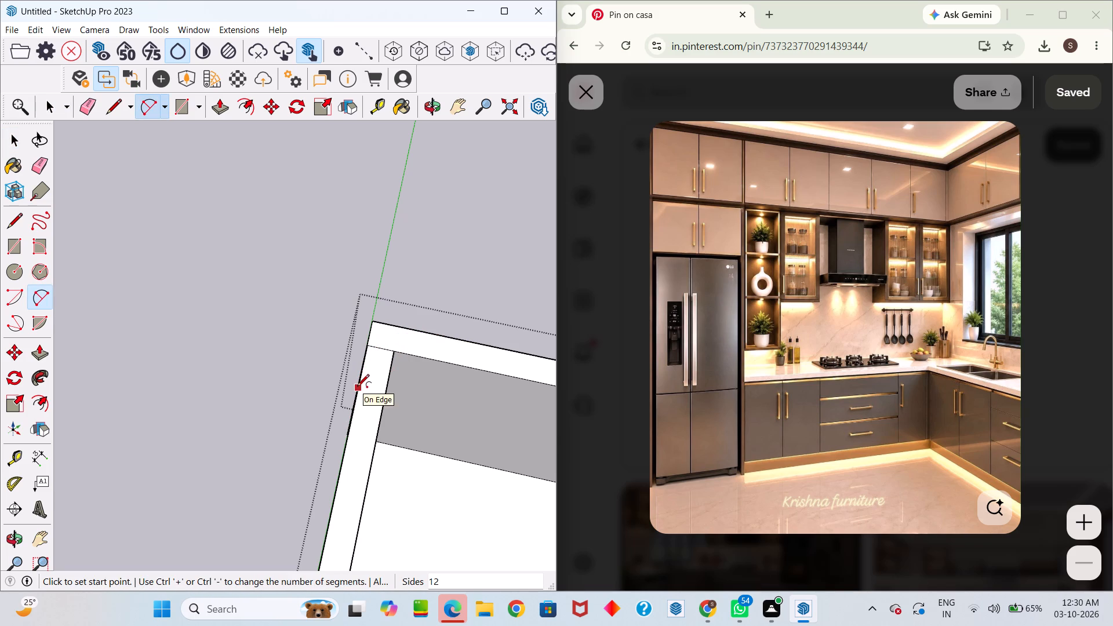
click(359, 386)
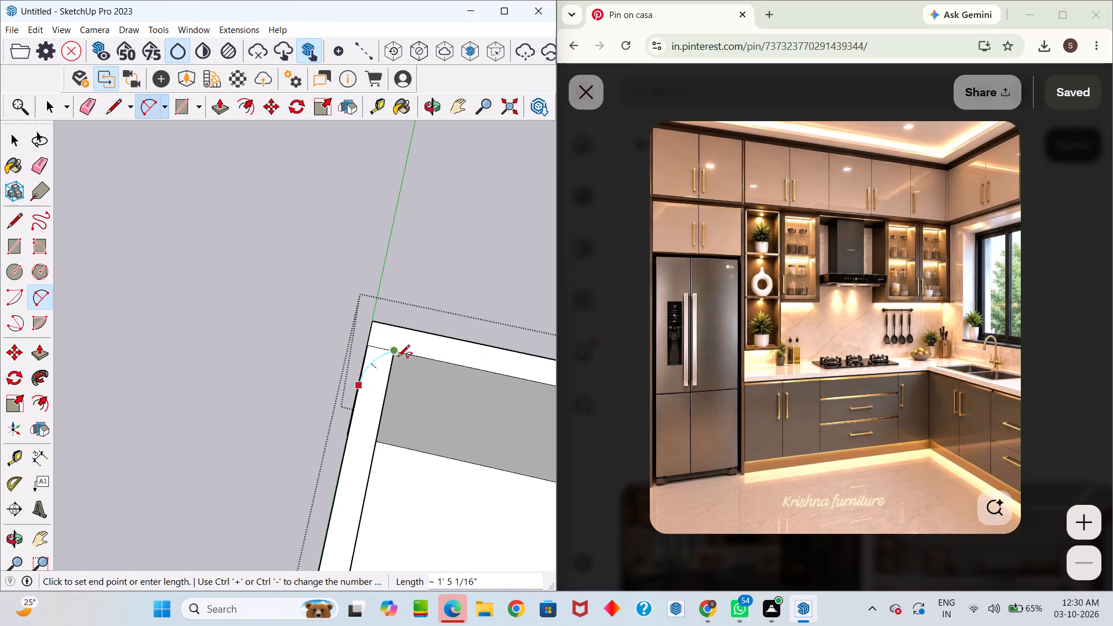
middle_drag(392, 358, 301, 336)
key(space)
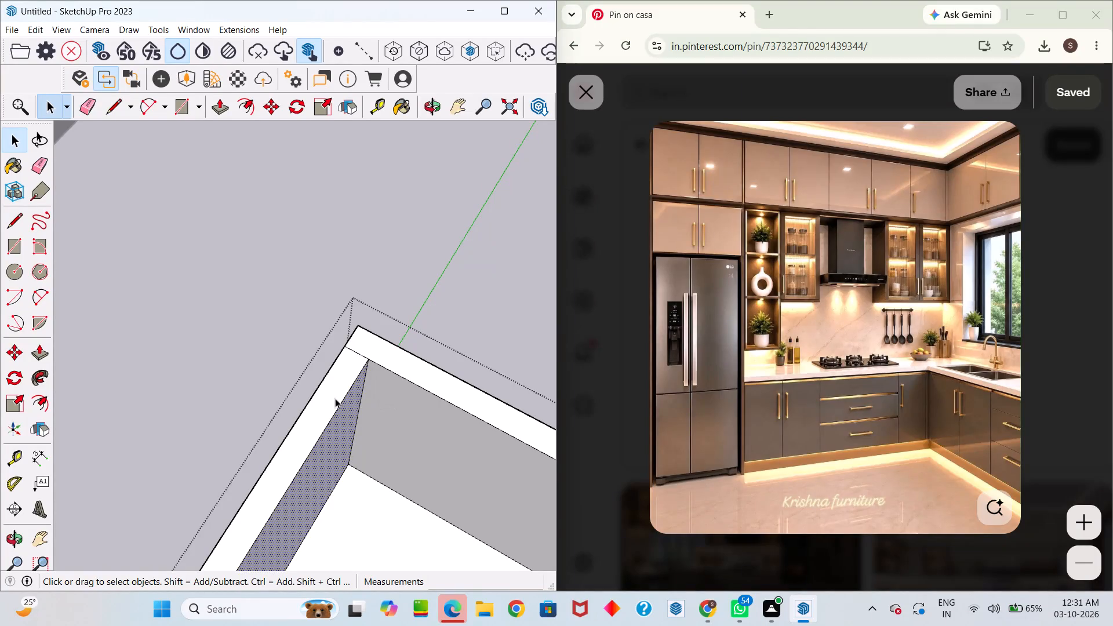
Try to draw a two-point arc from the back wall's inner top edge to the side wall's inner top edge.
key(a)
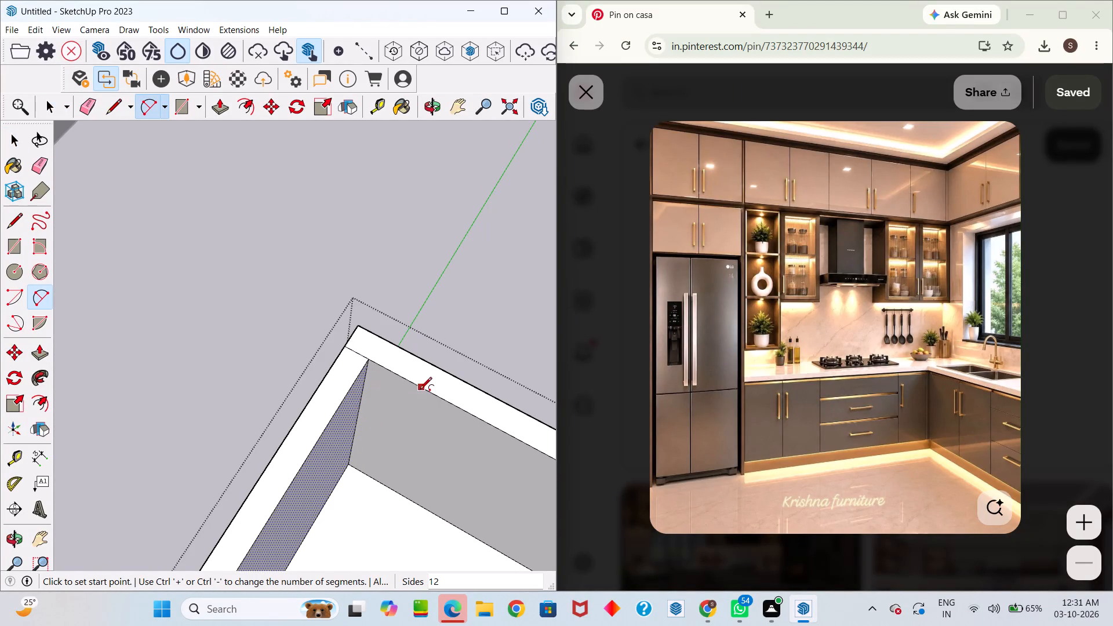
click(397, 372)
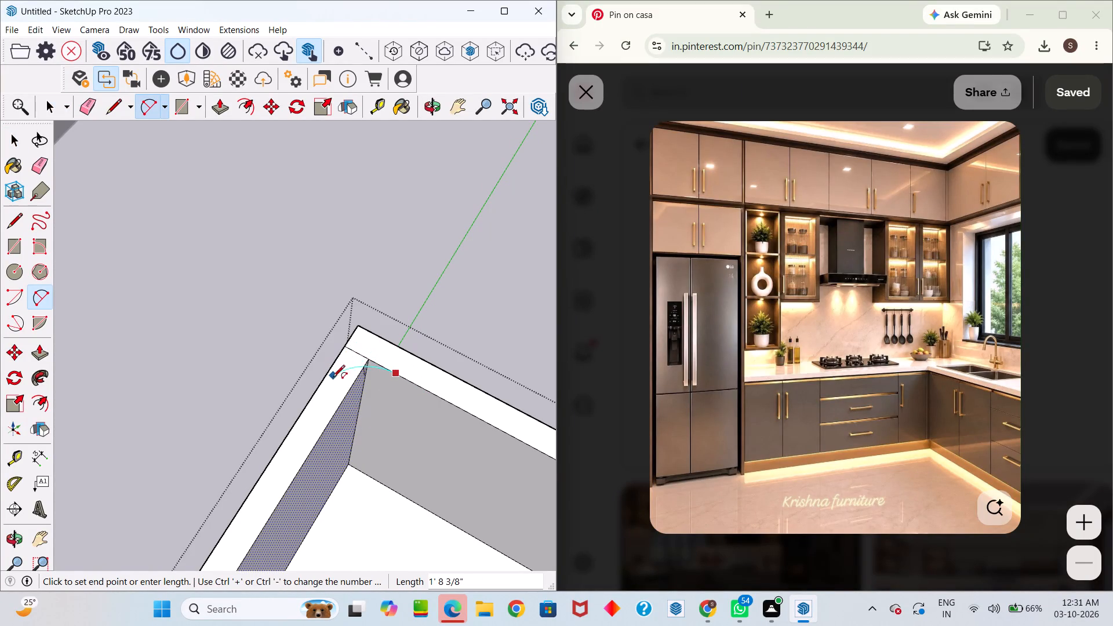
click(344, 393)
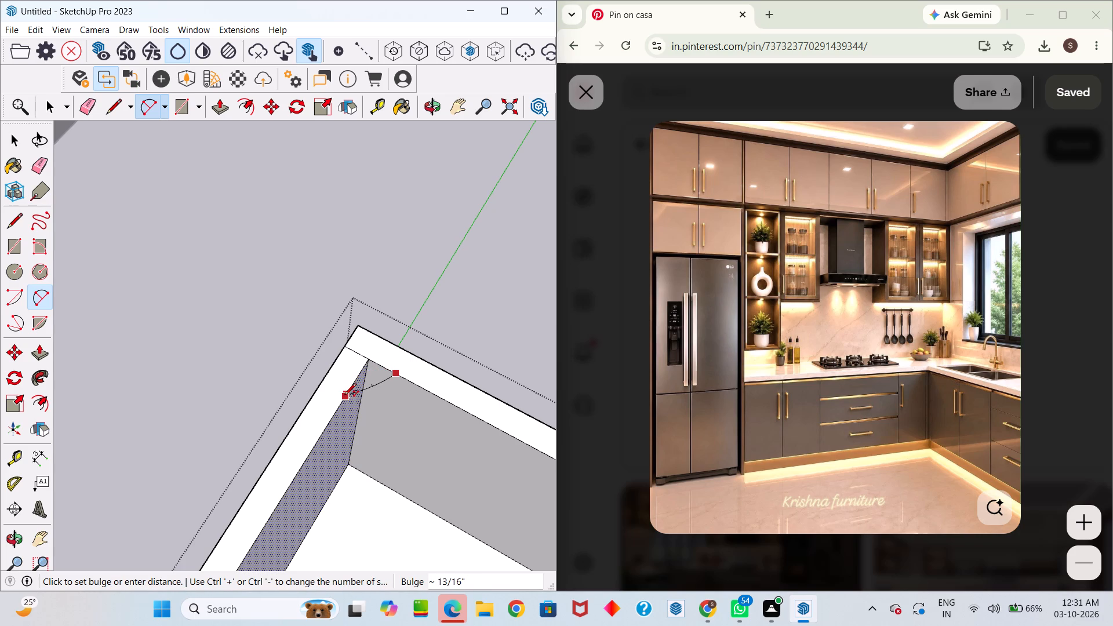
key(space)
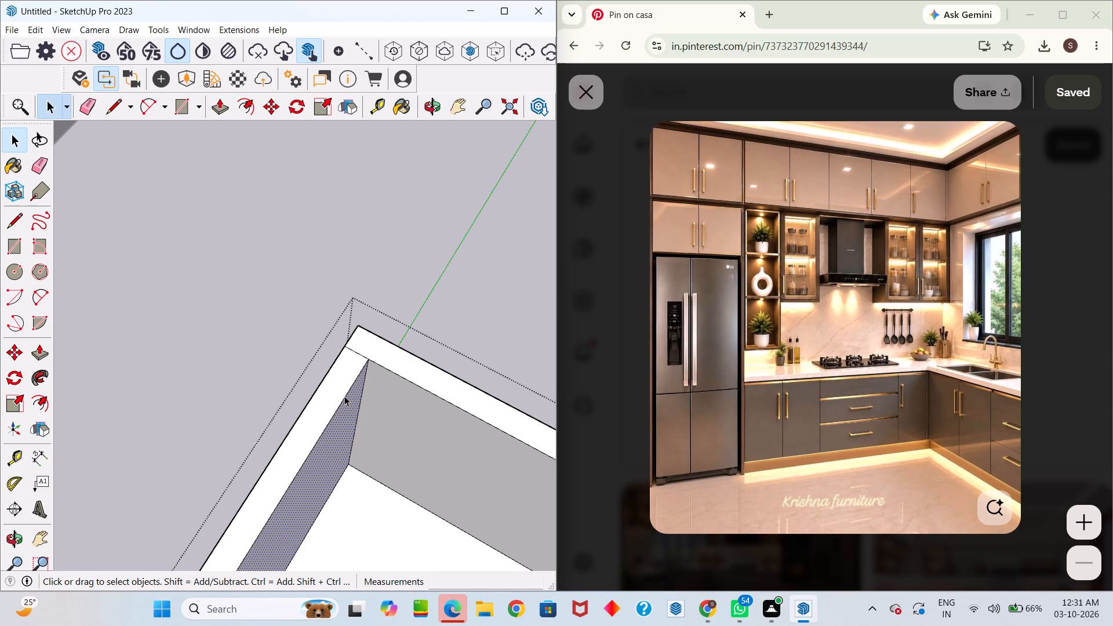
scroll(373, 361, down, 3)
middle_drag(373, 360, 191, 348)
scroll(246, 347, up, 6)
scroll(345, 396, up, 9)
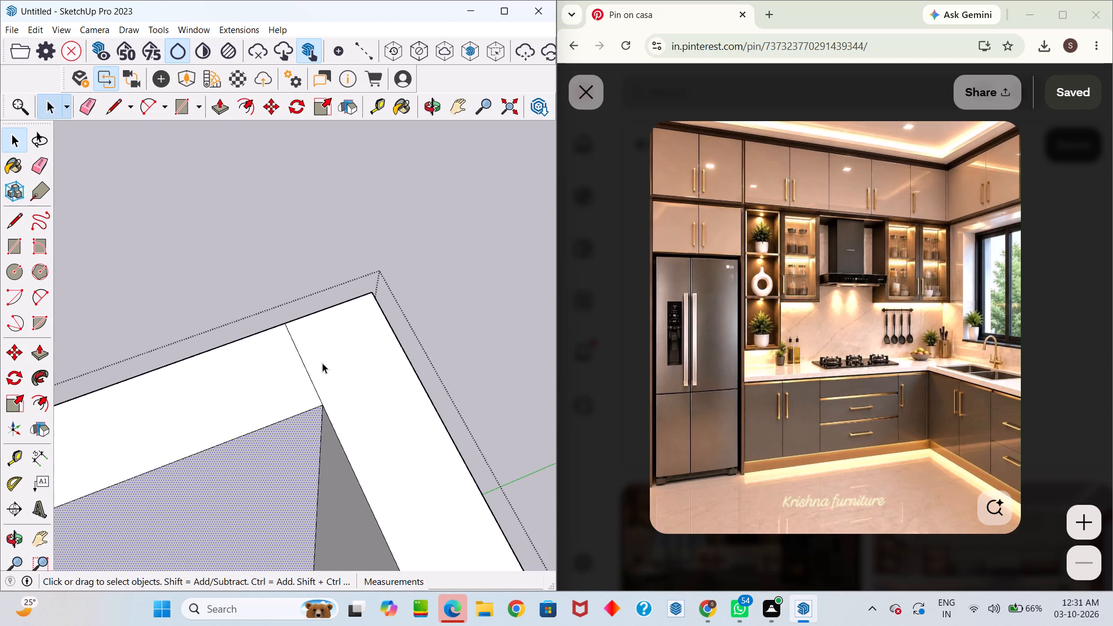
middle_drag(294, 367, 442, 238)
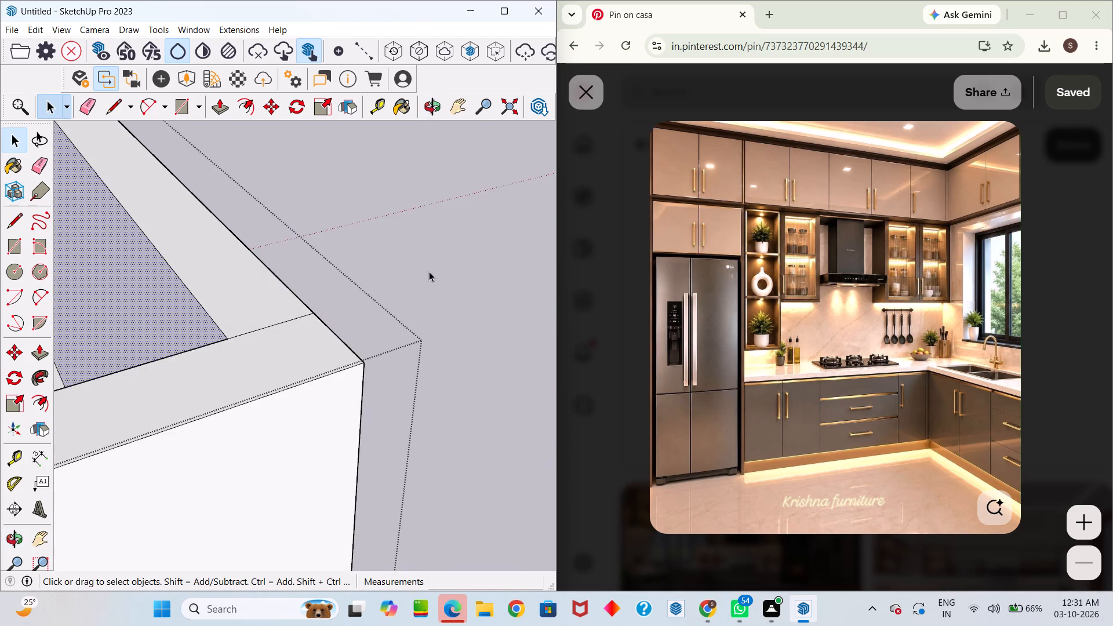
Reverse the large outer face of the copied component's side wall so its front side faces outward.
scroll(438, 278, down, 5)
scroll(410, 337, down, 12)
middle_drag(422, 335, 252, 349)
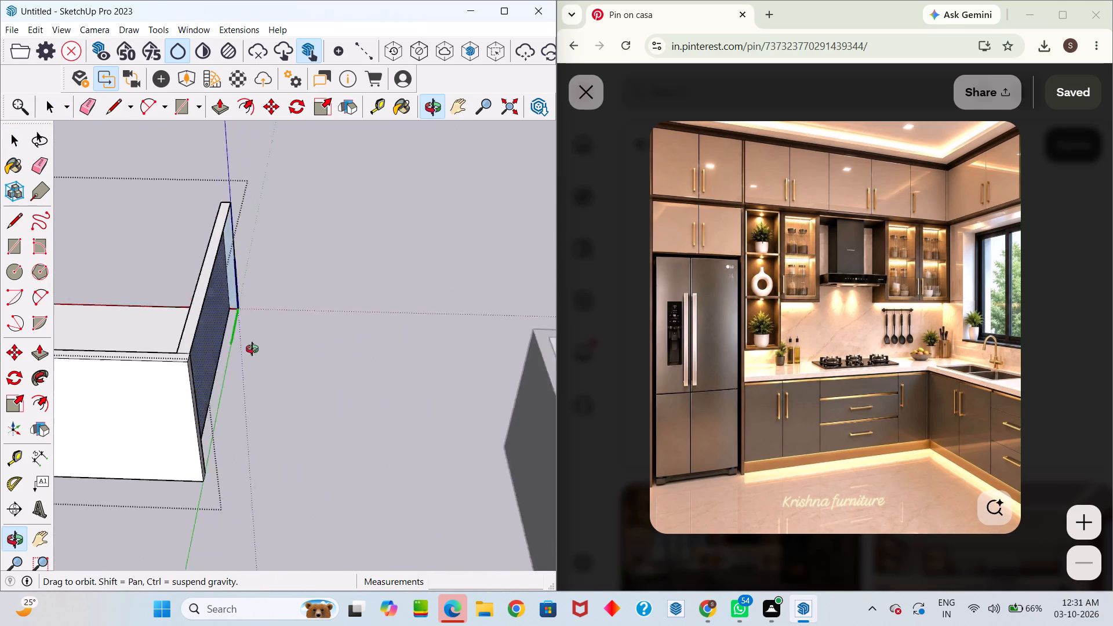
middle_drag(252, 349, 142, 340)
click(155, 301)
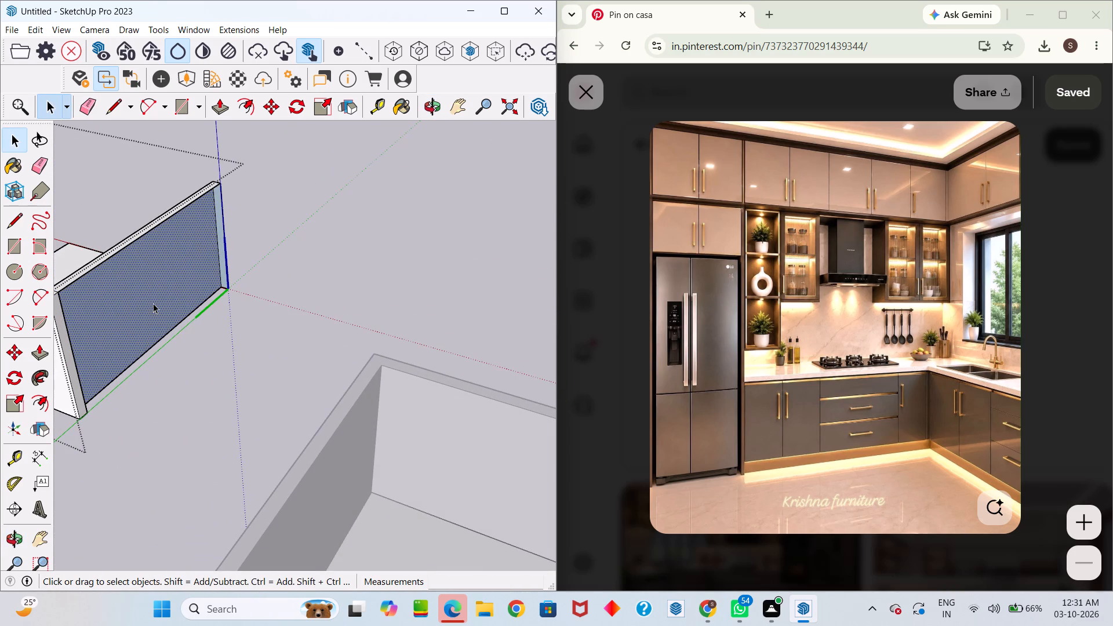
right_click(153, 303)
click(205, 427)
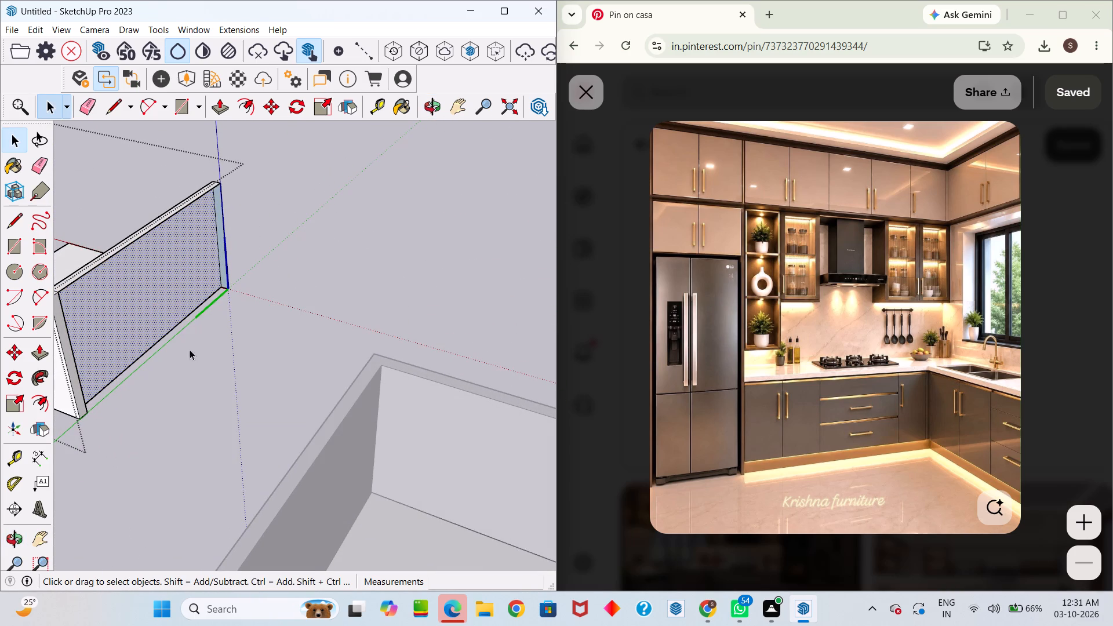
Reverse the narrow vertical end face of the side wall beside the blue axis.
click(165, 307)
scroll(228, 221, up, 4)
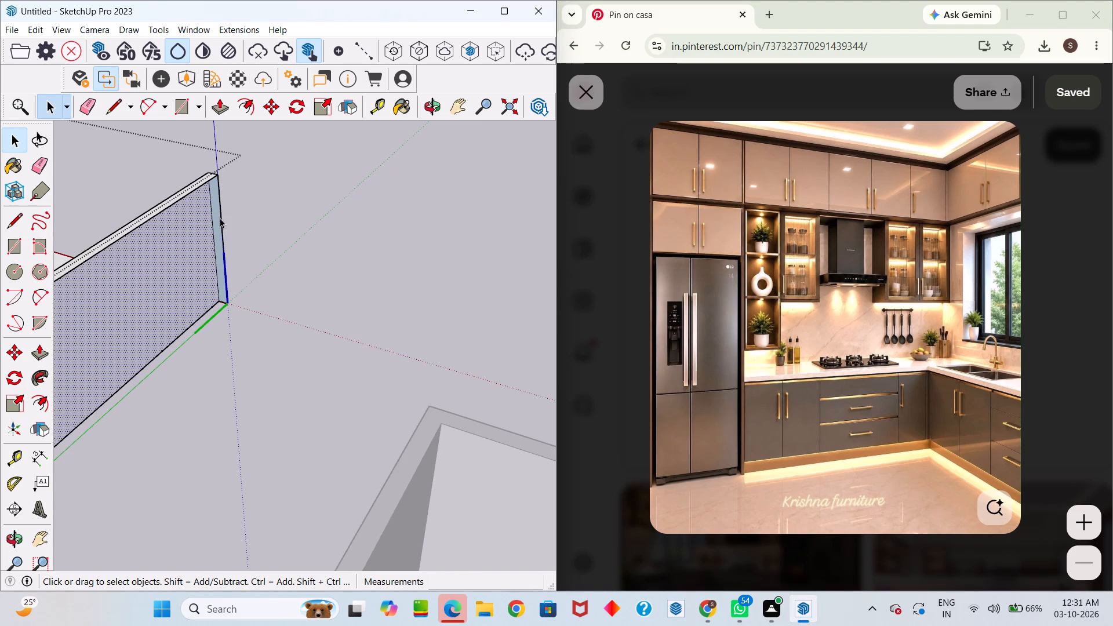
right_click(217, 218)
click(246, 341)
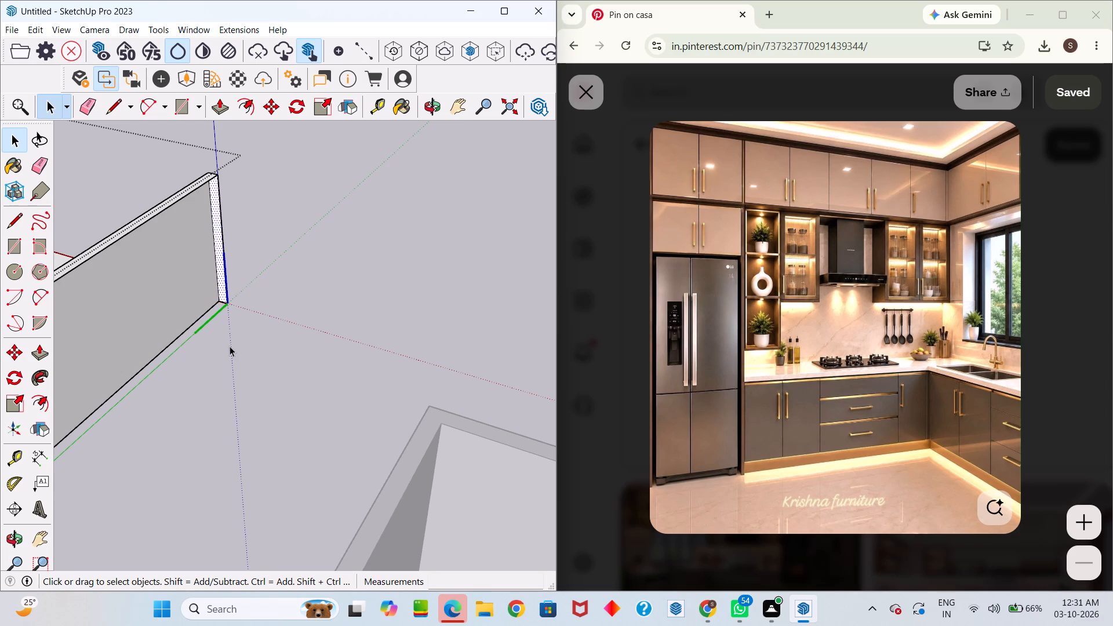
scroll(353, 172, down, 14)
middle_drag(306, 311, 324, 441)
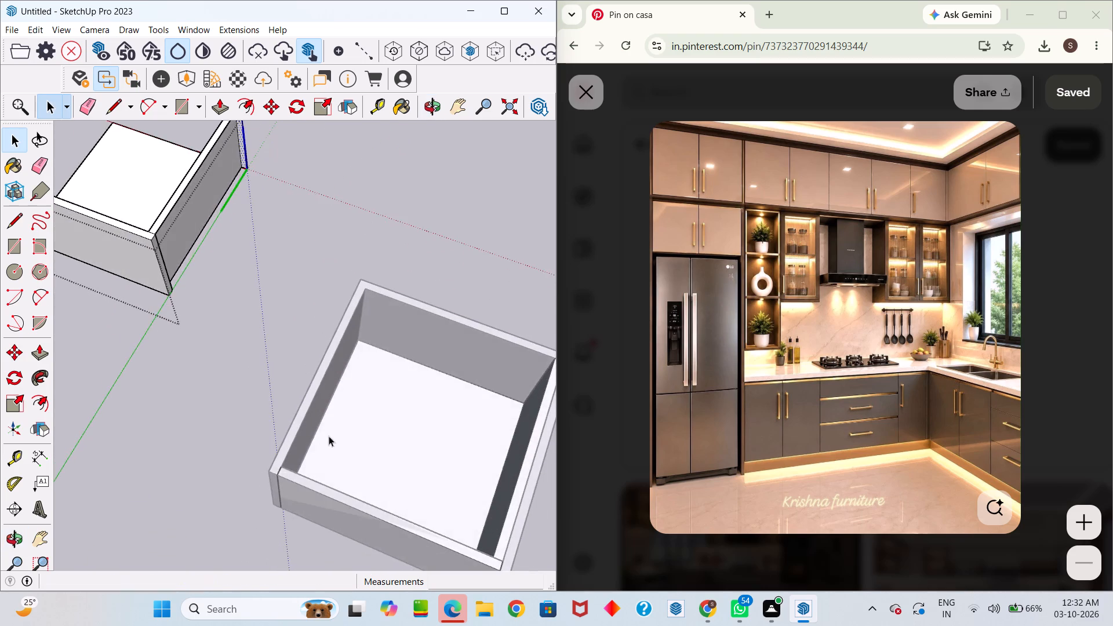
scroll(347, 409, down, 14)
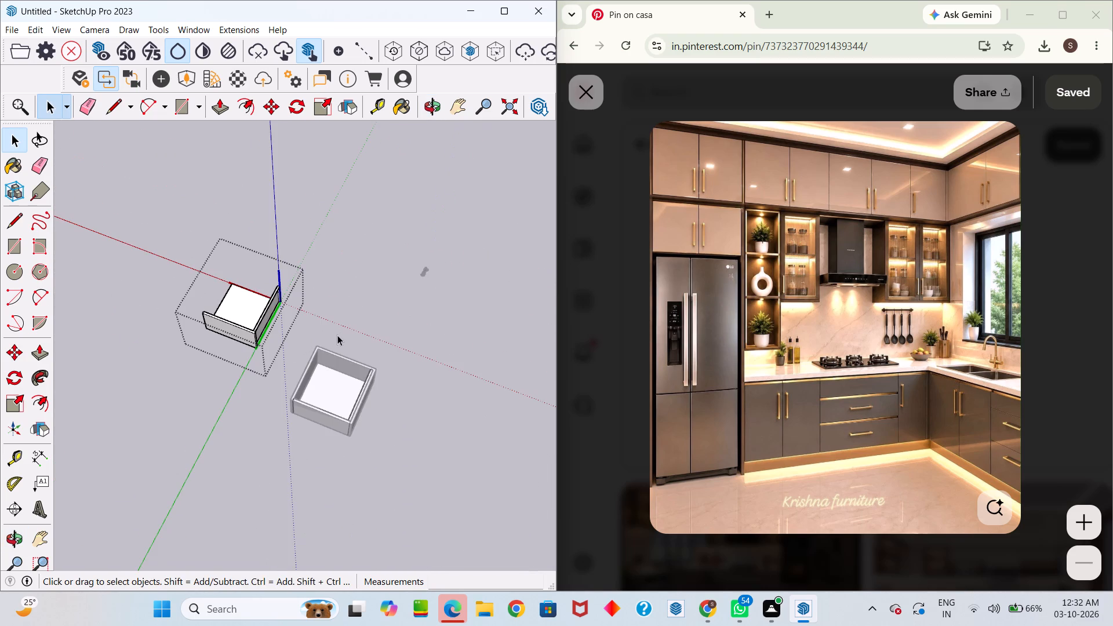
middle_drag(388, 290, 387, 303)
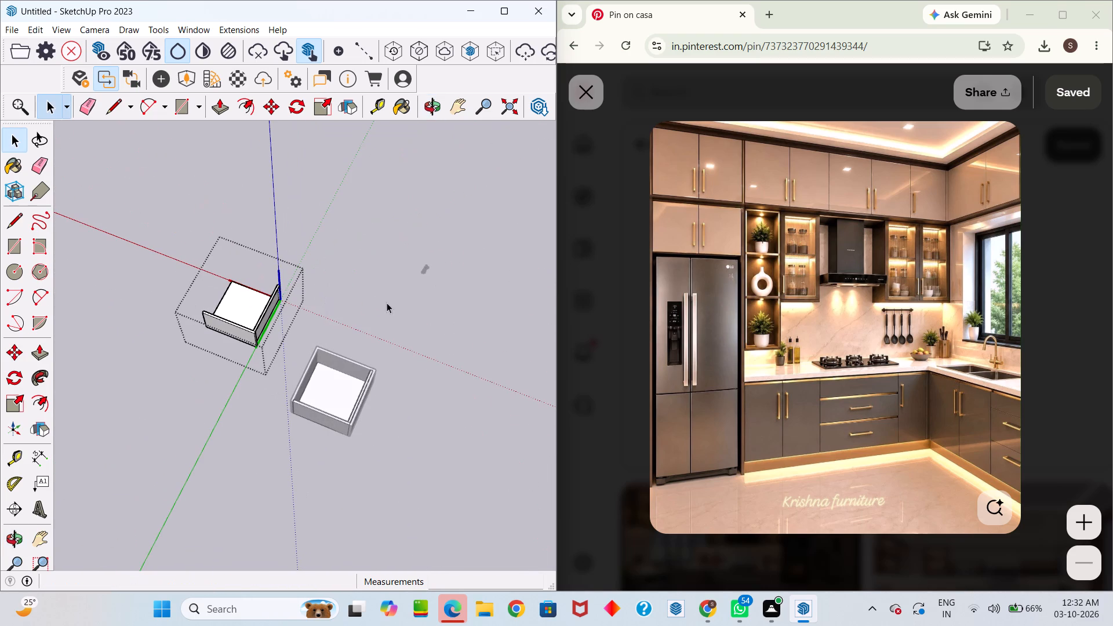
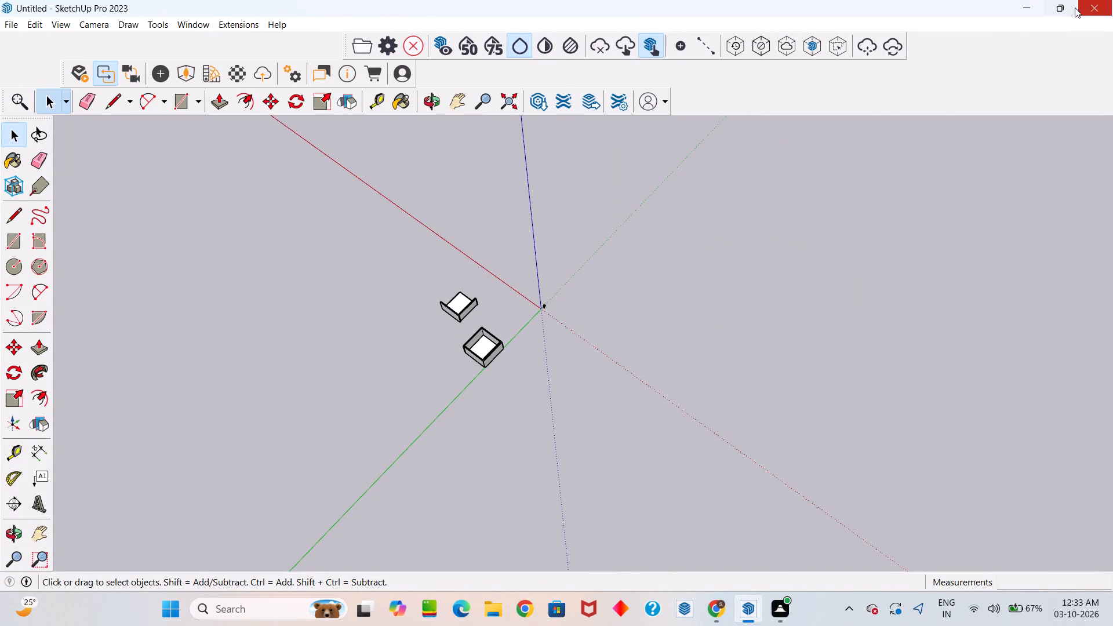
Arrange the model window side by side with the Pinterest kitchen reference.
click(1004, 52)
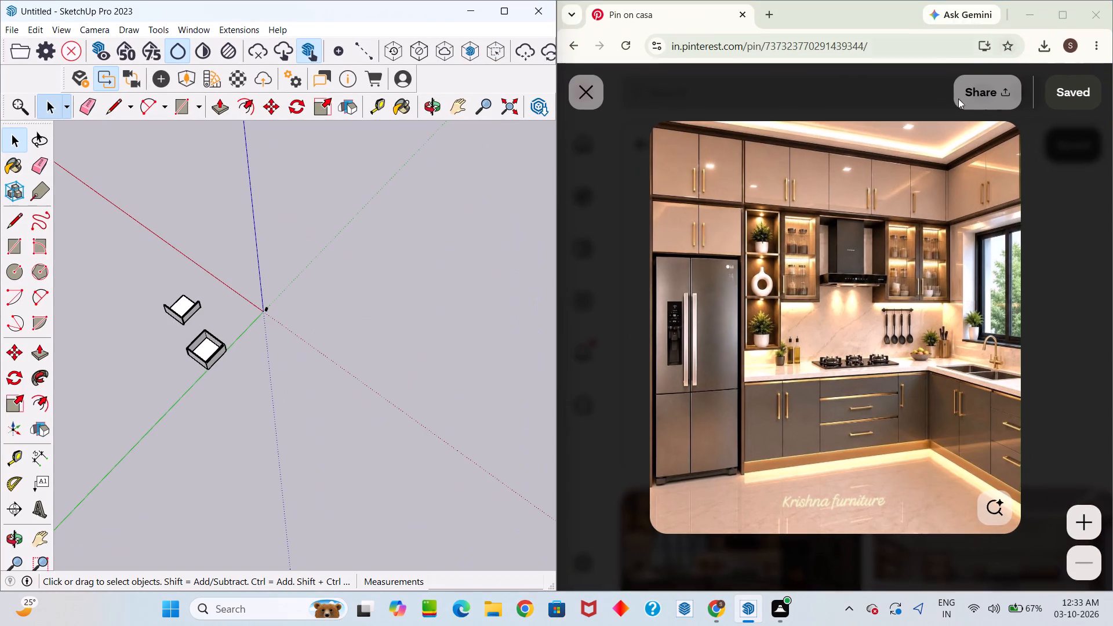
Examine the original room box and the copied component's walls from several angles beside the kitchen reference.
scroll(867, 213, down, 1)
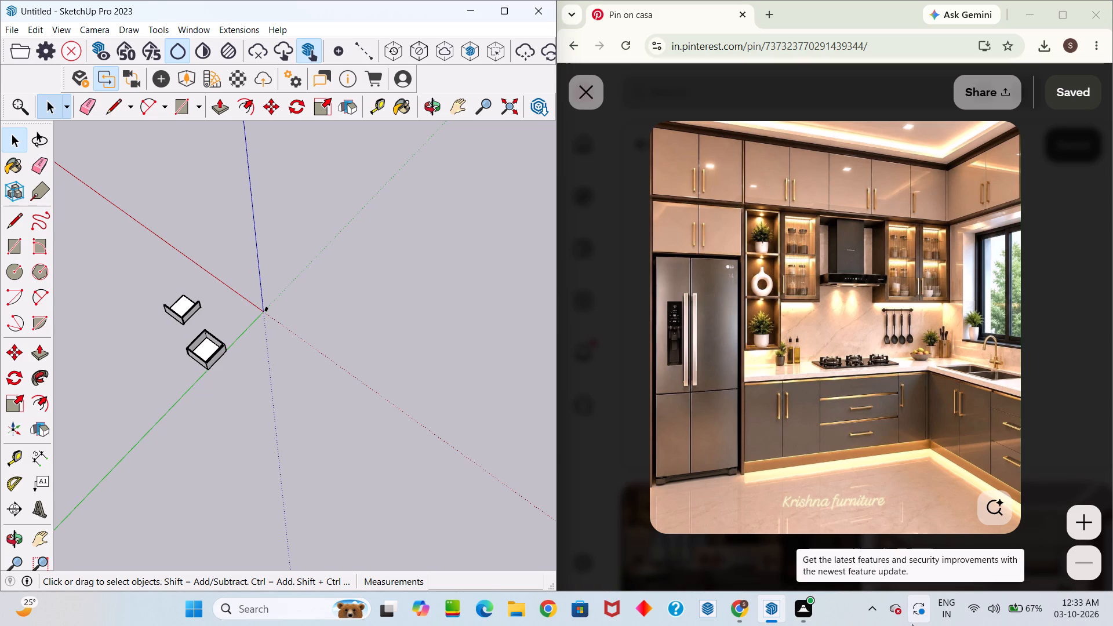
scroll(362, 30, up, 4)
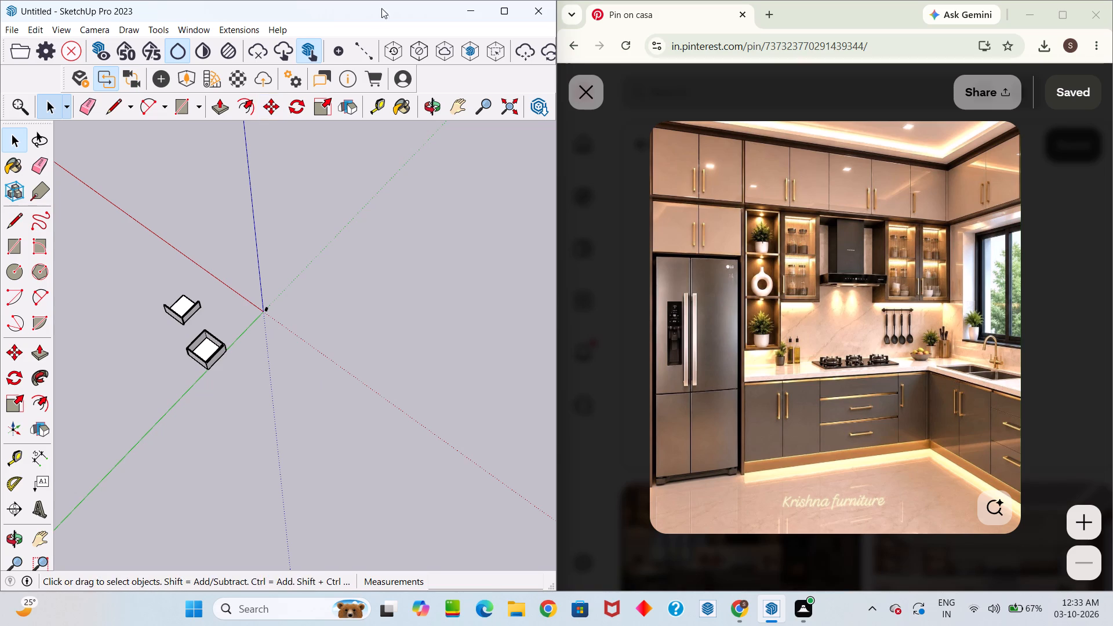
scroll(178, 303, up, 6)
scroll(254, 371, up, 7)
middle_drag(270, 380, 615, 224)
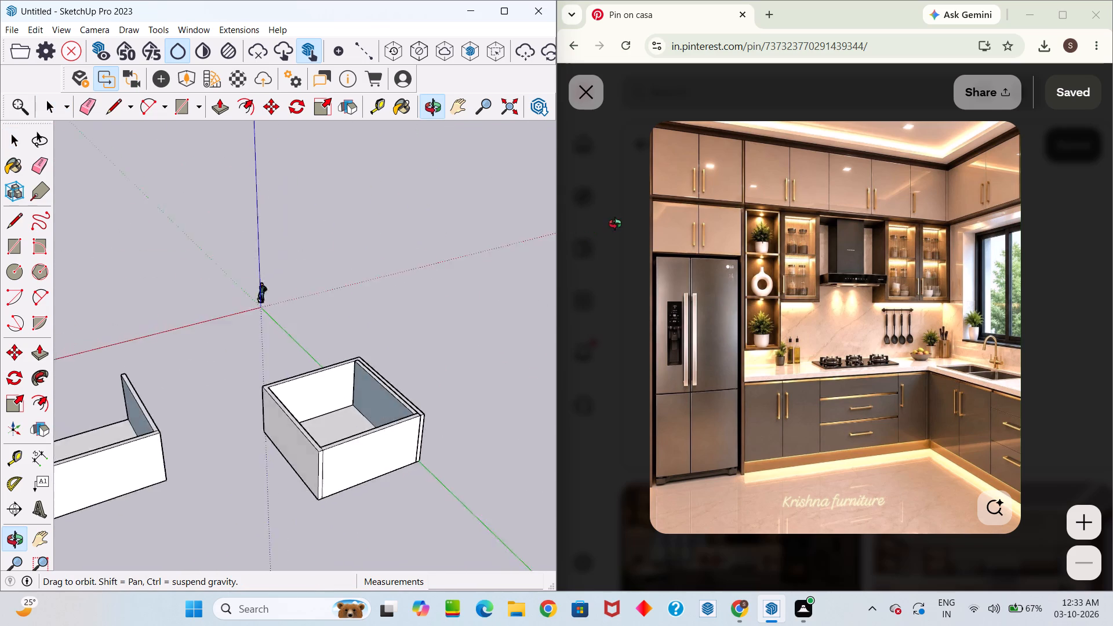
middle_drag(615, 224, 843, 387)
scroll(496, 385, down, 8)
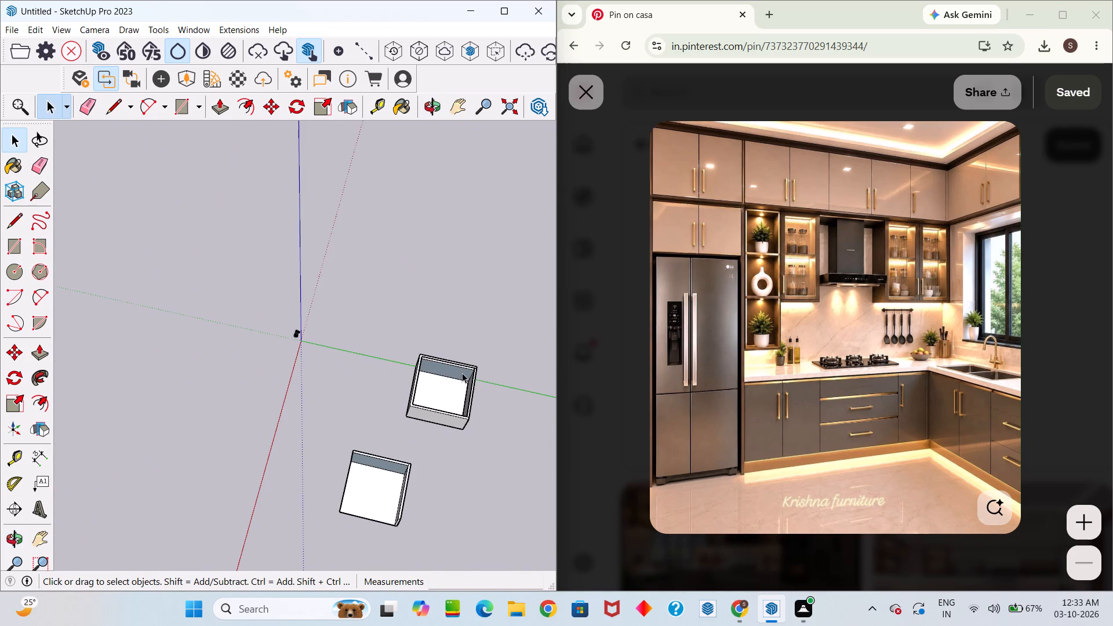
middle_drag(463, 372, 254, 240)
drag(446, 355, 254, 240)
scroll(206, 340, up, 12)
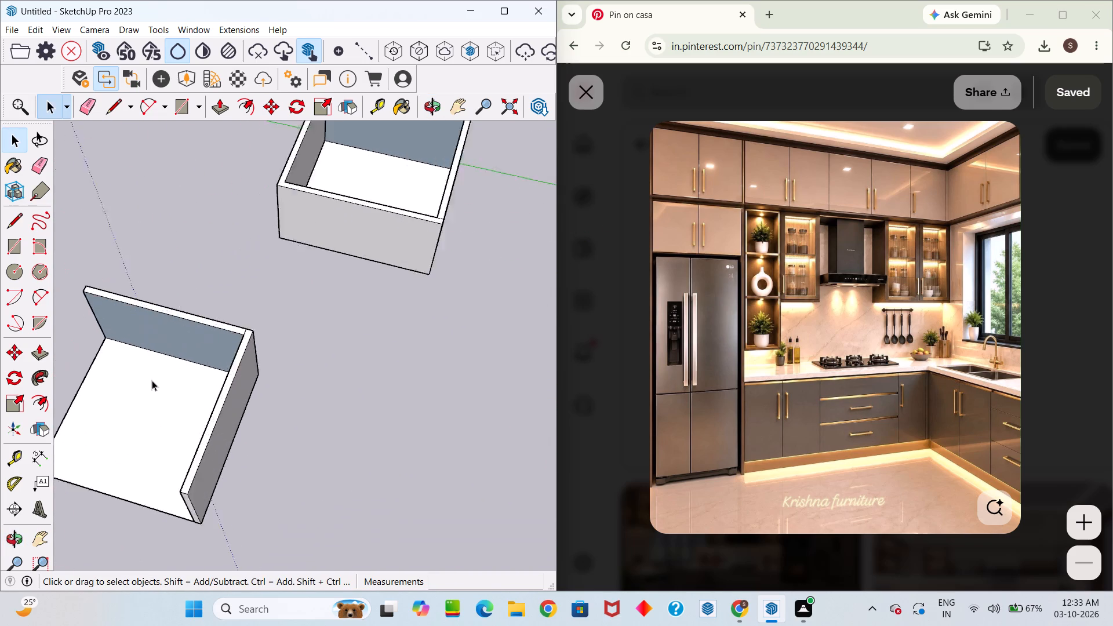
scroll(152, 380, up, 2)
middle_drag(174, 369, 705, 308)
scroll(472, 367, up, 5)
middle_drag(401, 361, 467, 224)
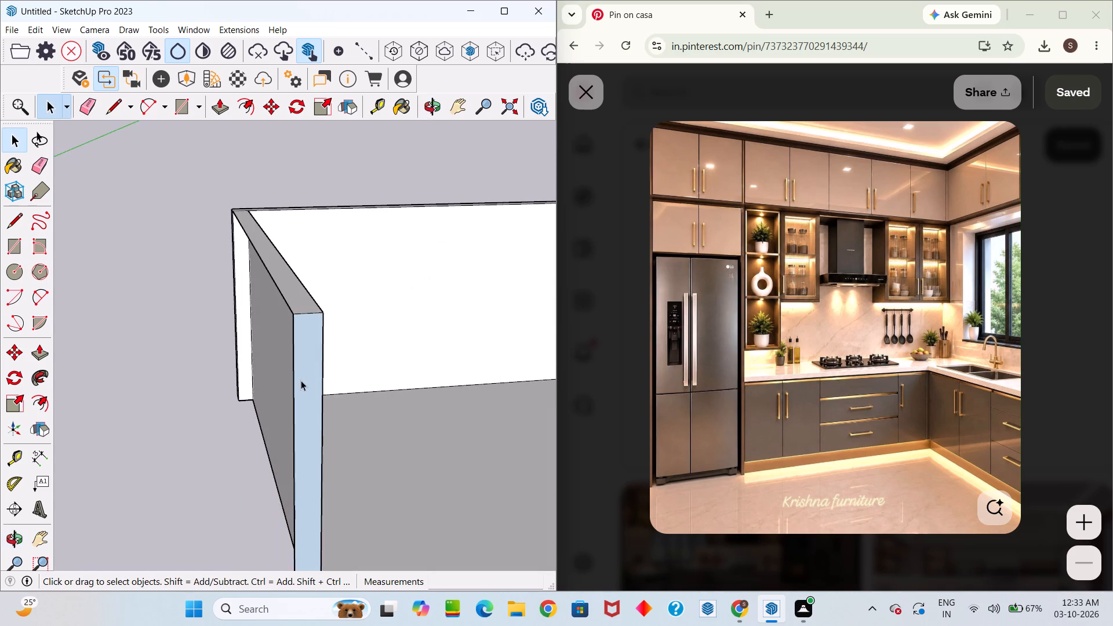
middle_drag(308, 366, 465, 299)
click(388, 323)
middle_drag(449, 303, 180, 462)
scroll(221, 434, down, 14)
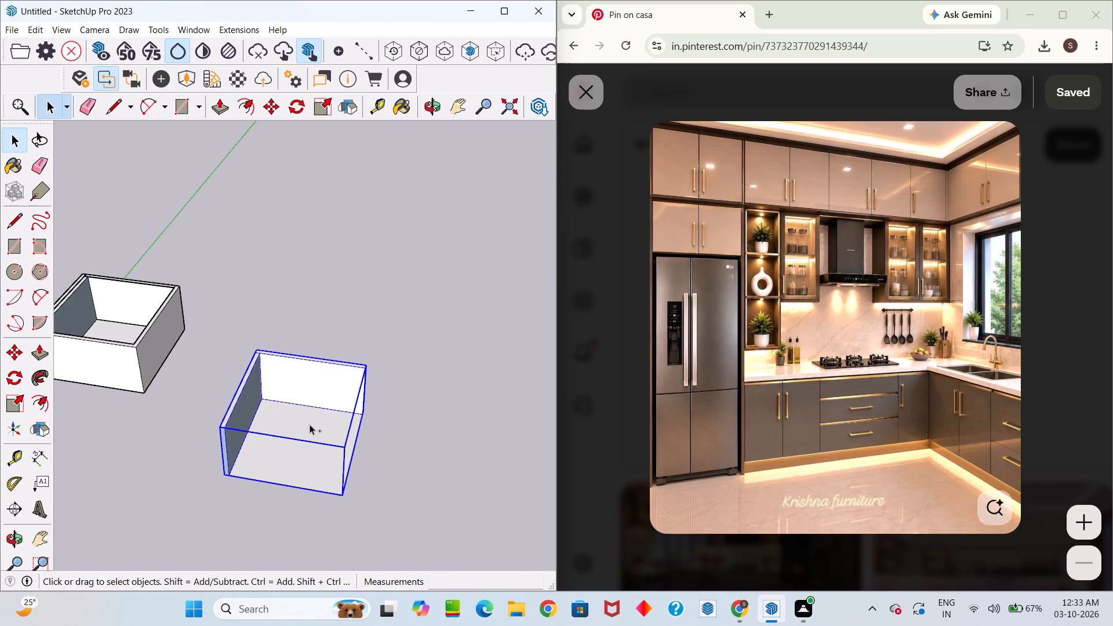
Undo the face and wall-thickness edits on the copied component, back to before the copy existed.
key(ctrl+z)
key(ctrl+z)
key(ctrl+z)
key(ctrl+z)
key(ctrl+z)
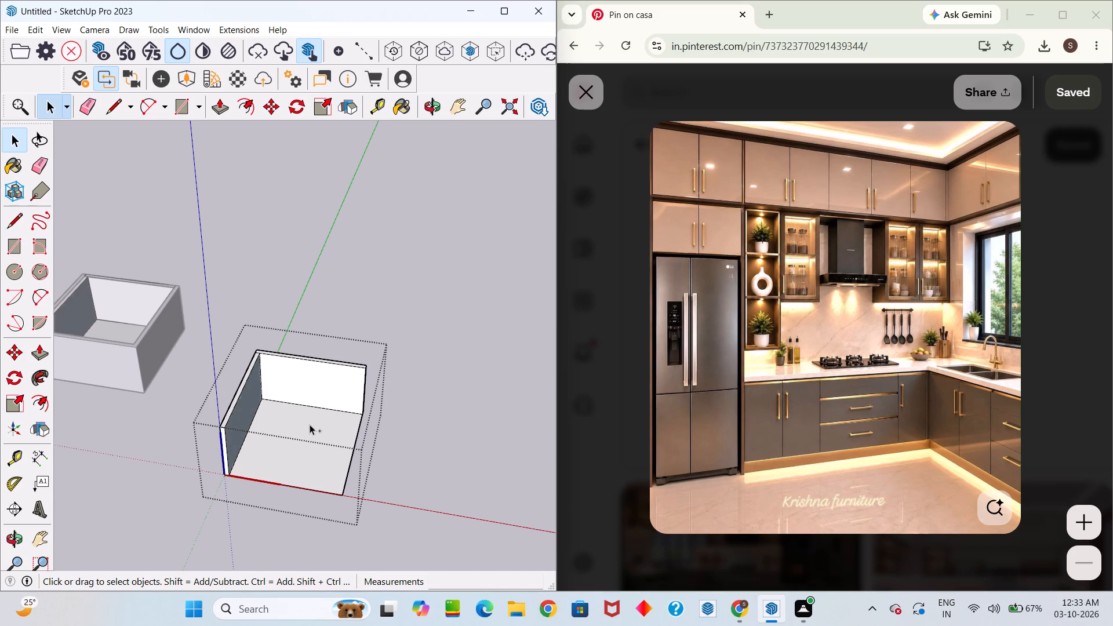
key(ctrl+z)
key(ctrl+z)
key(ctrl+z)
key(ctrl+z)
key(ctrl+z)
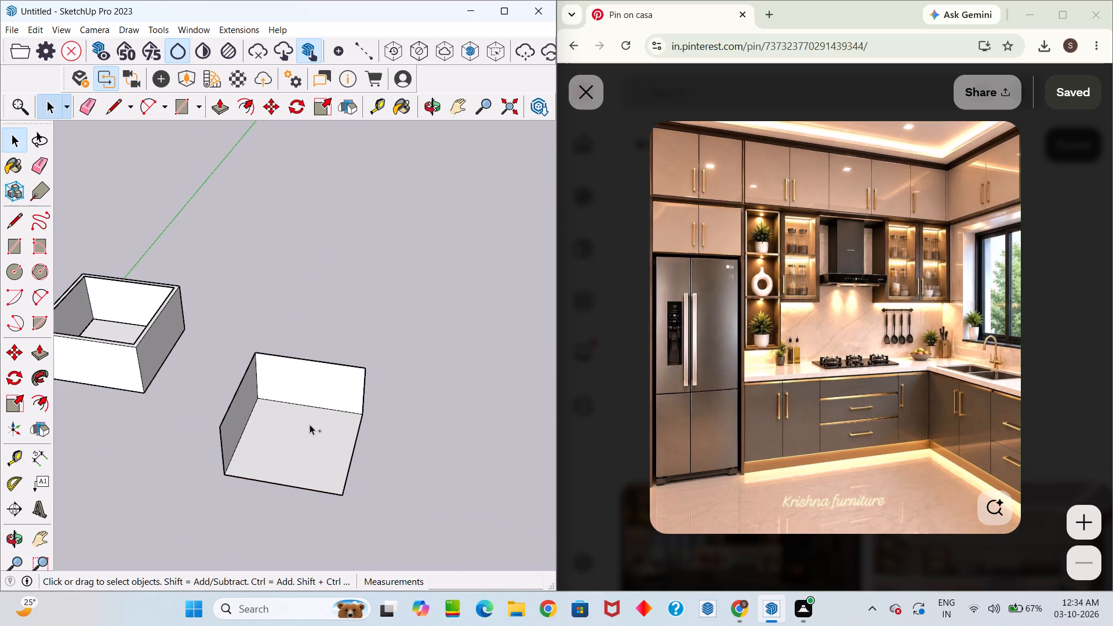
key(ctrl+z)
Examine the original four-walled room box from several angles, inside and outside, beside the kitchen reference.
scroll(344, 404, up, 6)
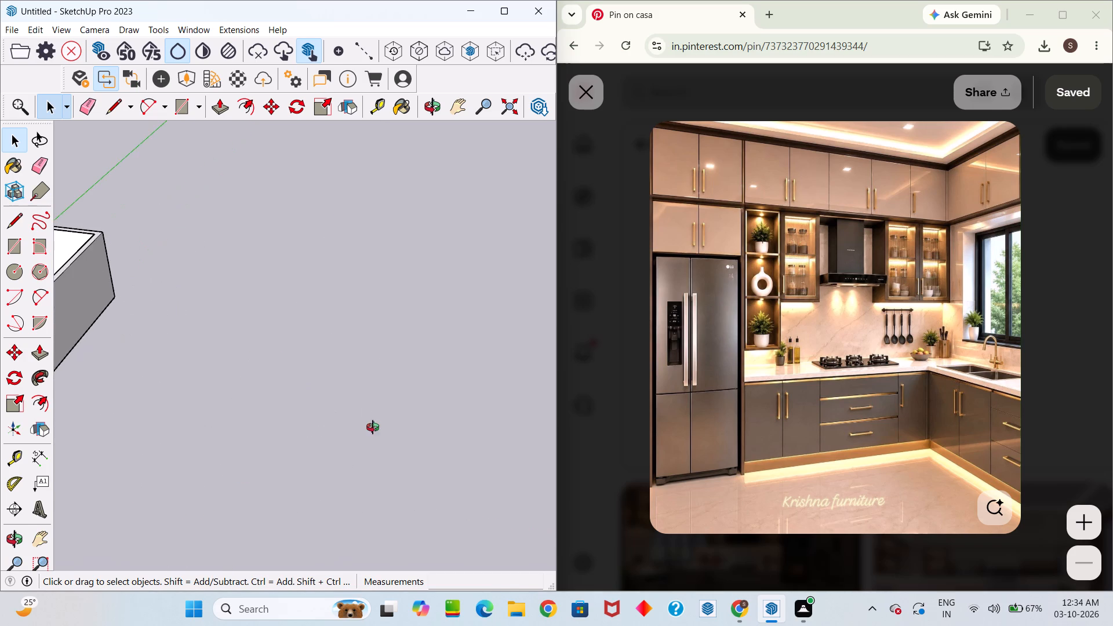
middle_drag(373, 427, 454, 433)
middle_drag(452, 435, 729, 352)
drag(447, 435, 729, 352)
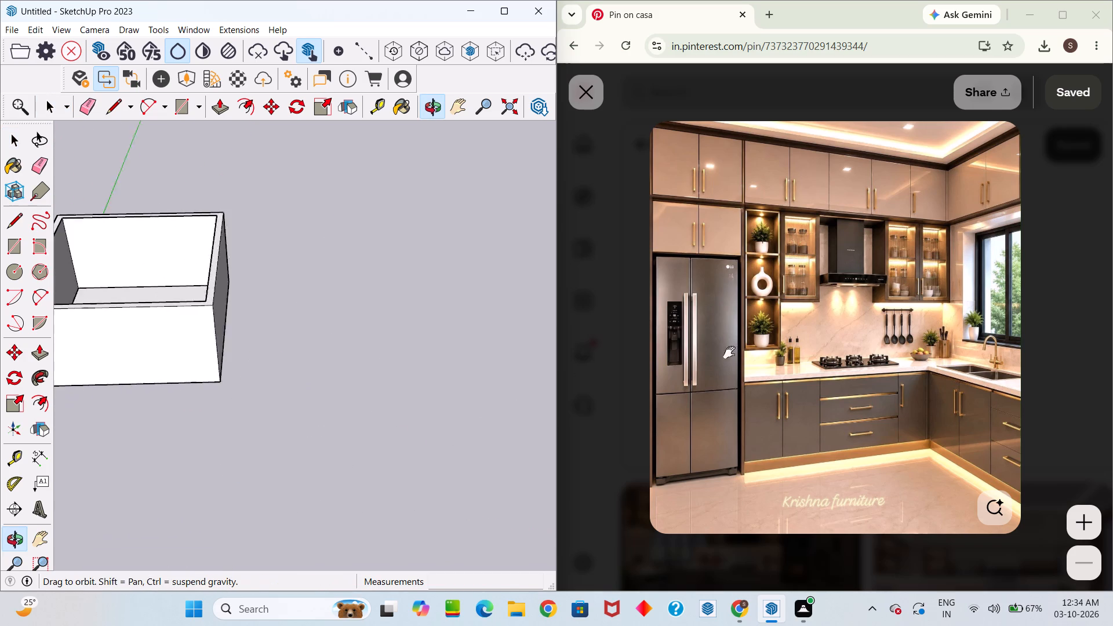
middle_drag(729, 352, 848, 351)
drag(729, 352, 848, 351)
middle_drag(281, 219, 323, 378)
scroll(310, 354, up, 7)
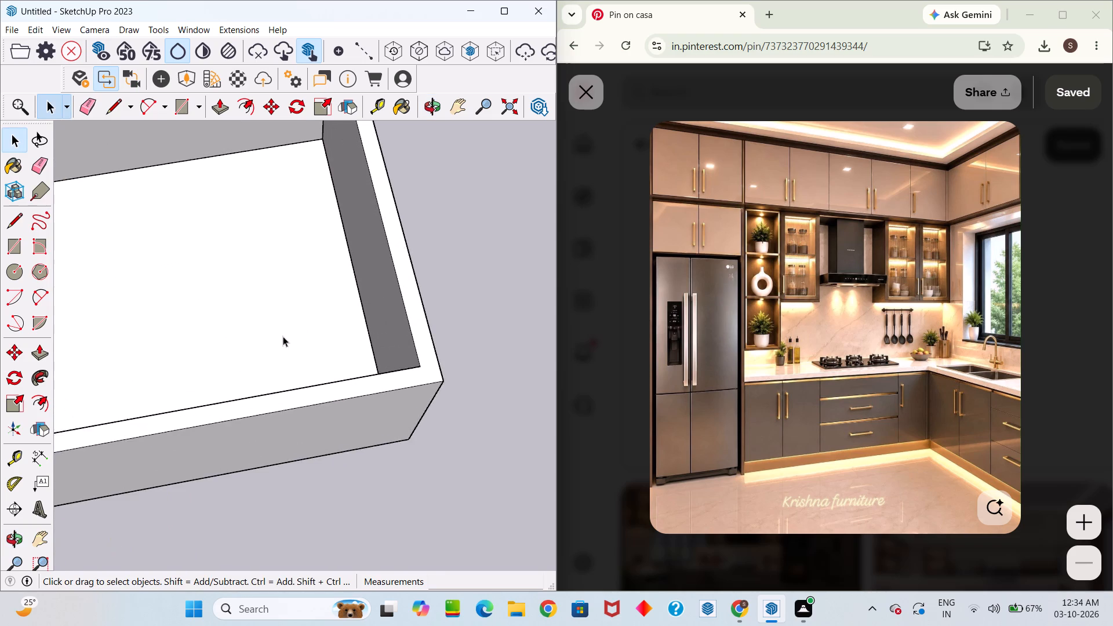
scroll(283, 336, down, 14)
scroll(289, 311, up, 5)
middle_drag(289, 301, 172, 259)
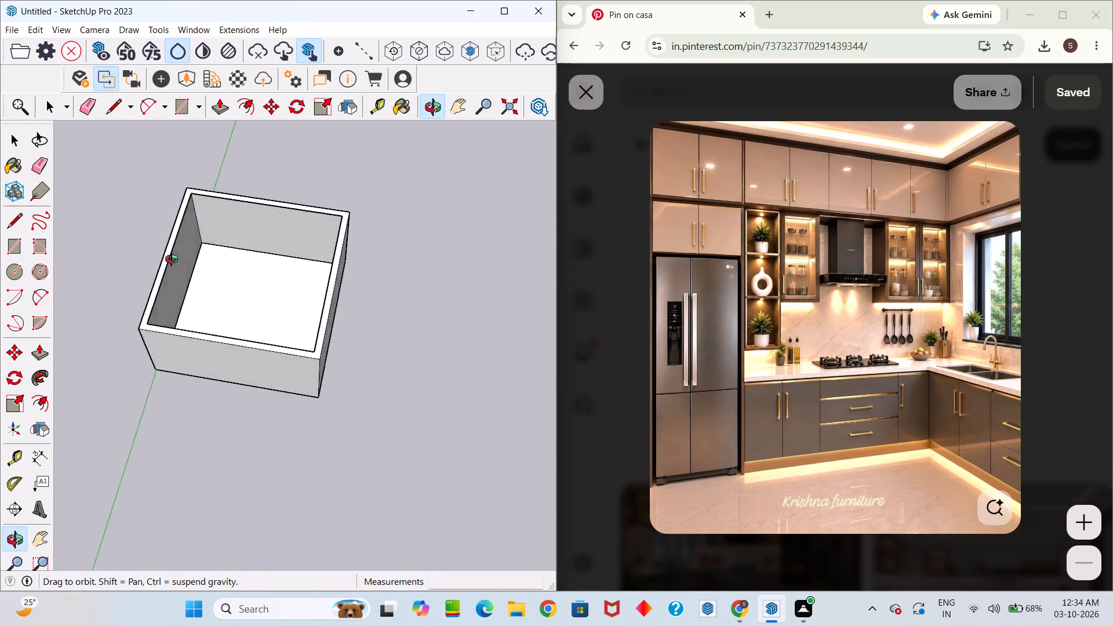
middle_drag(172, 259, 35, 222)
middle_drag(320, 223, 39, 283)
scroll(363, 142, up, 6)
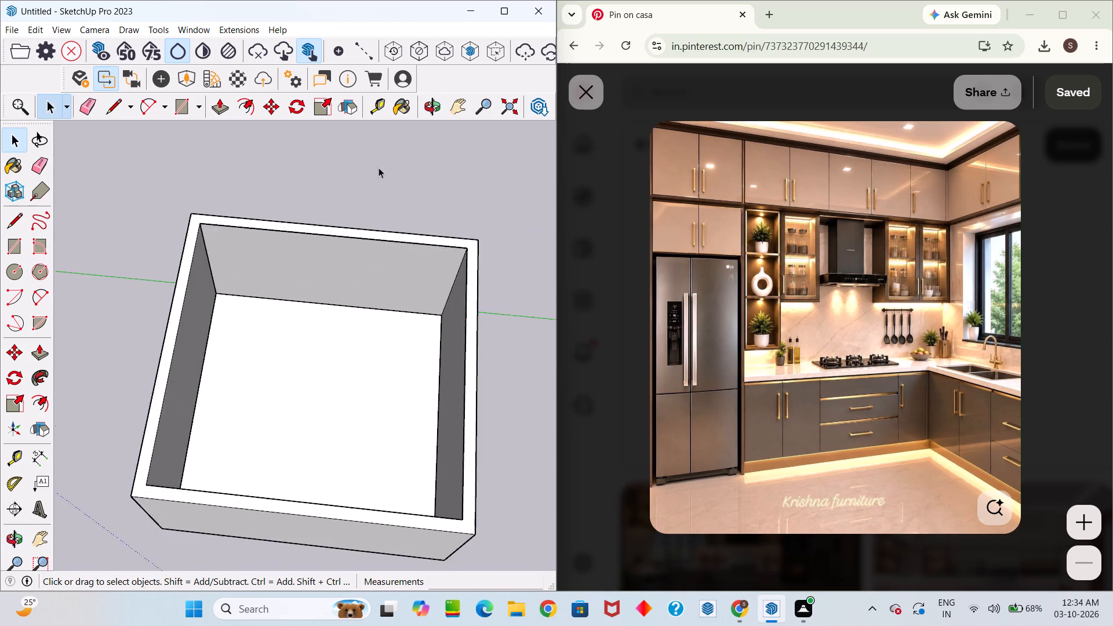
scroll(383, 199, down, 5)
middle_drag(370, 216, 231, 178)
drag(352, 216, 231, 178)
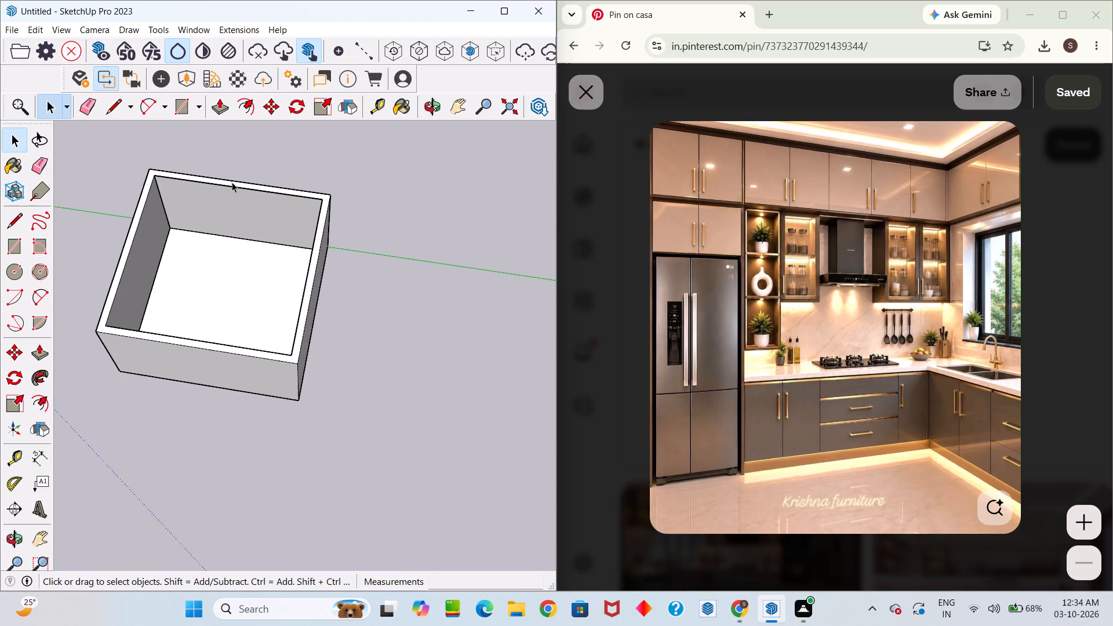
scroll(233, 182, up, 7)
middle_drag(254, 198, 275, 128)
scroll(272, 174, down, 13)
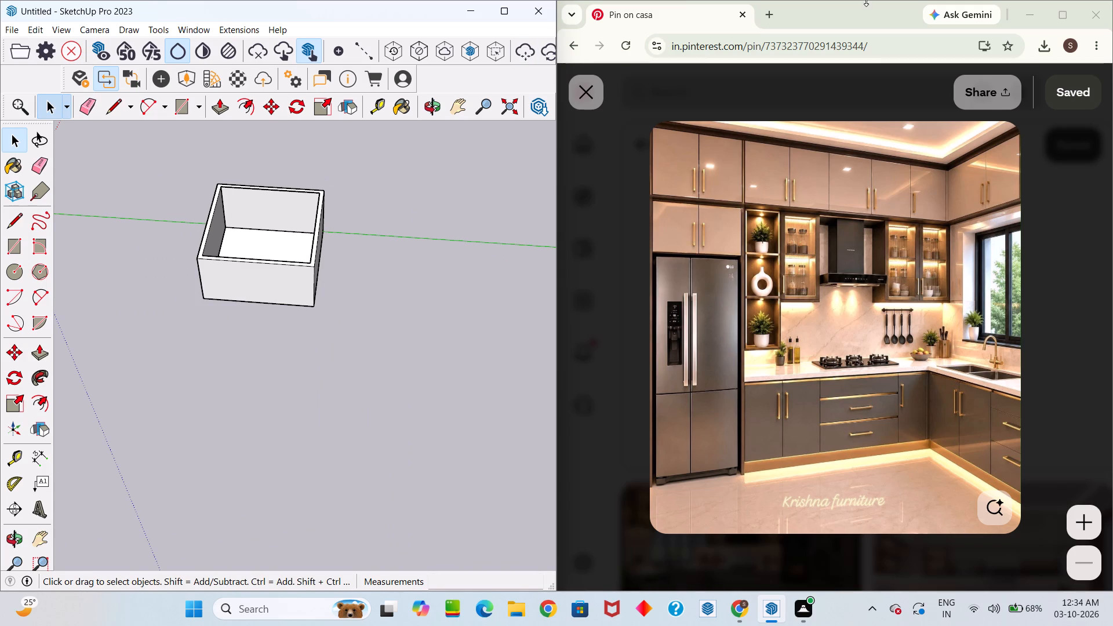
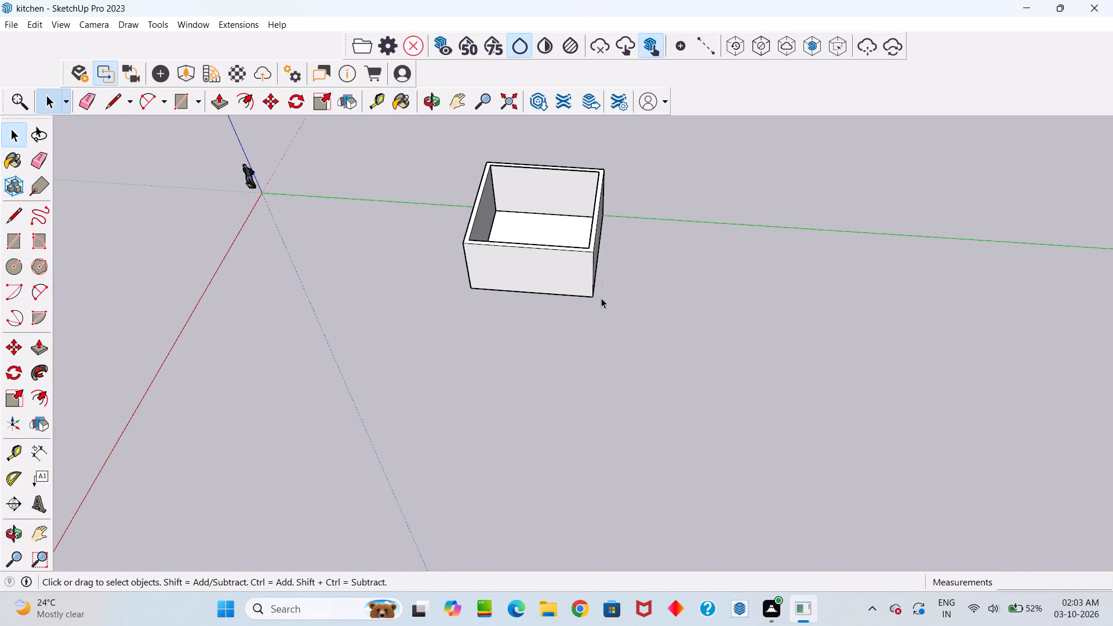
Open a Chrome window side by side with the room model and close the Enscape getting-started window.
scroll(601, 271, up, 9)
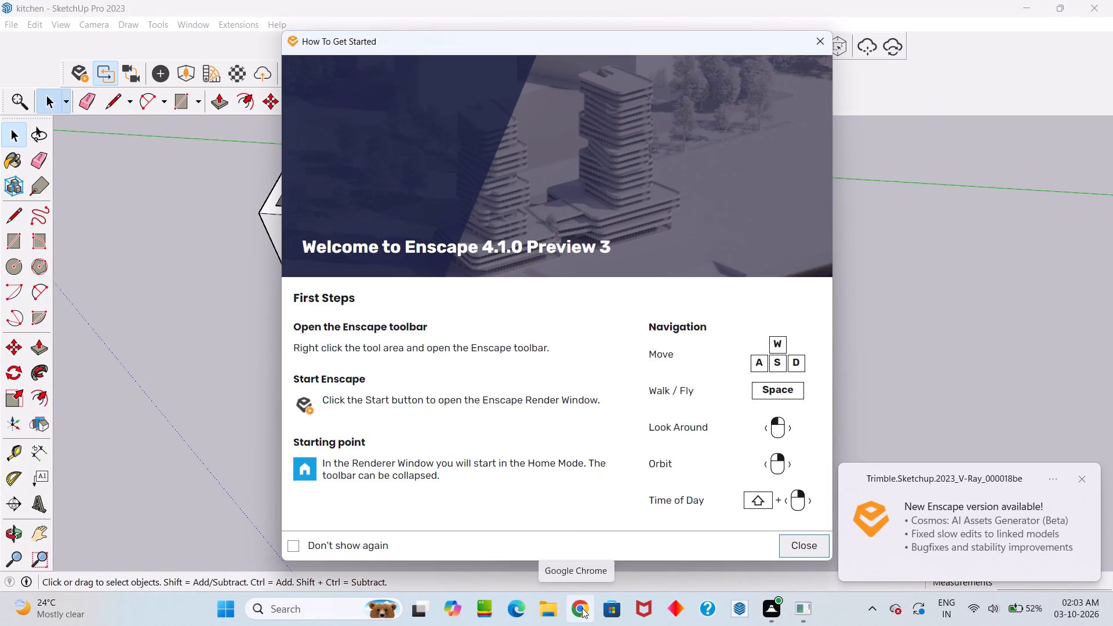
click(583, 606)
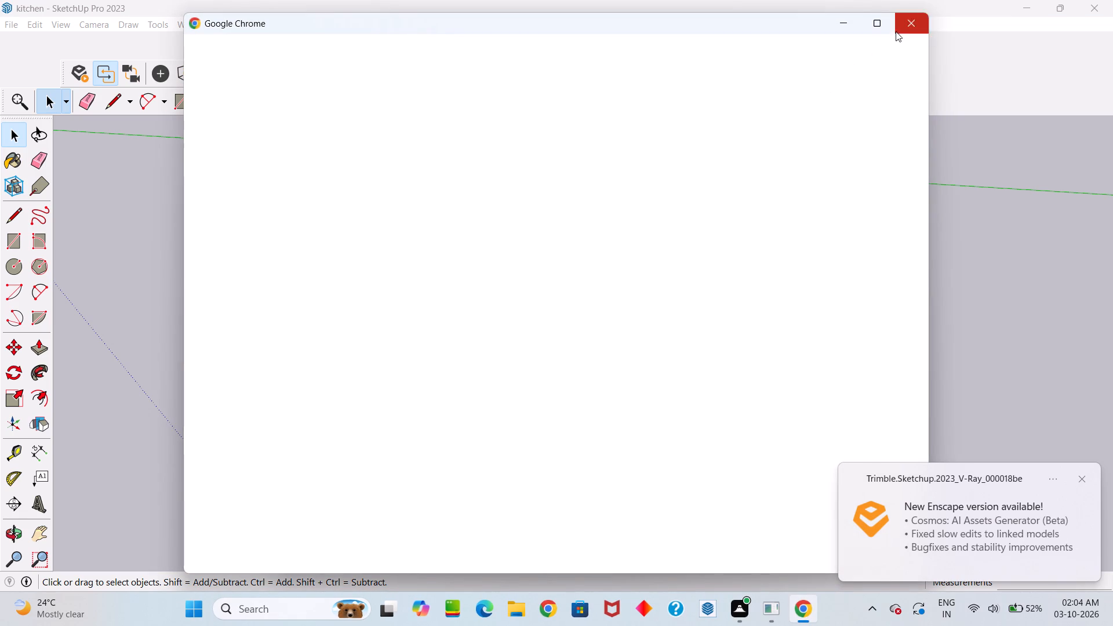
click(846, 48)
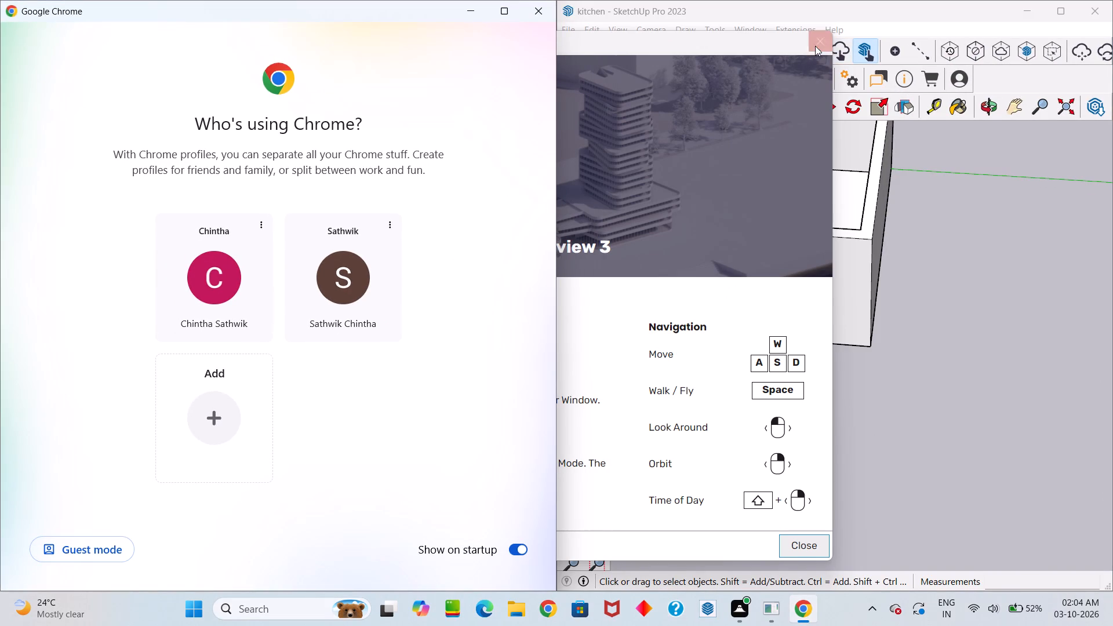
click(815, 46)
scroll(785, 235, up, 5)
scroll(782, 236, down, 7)
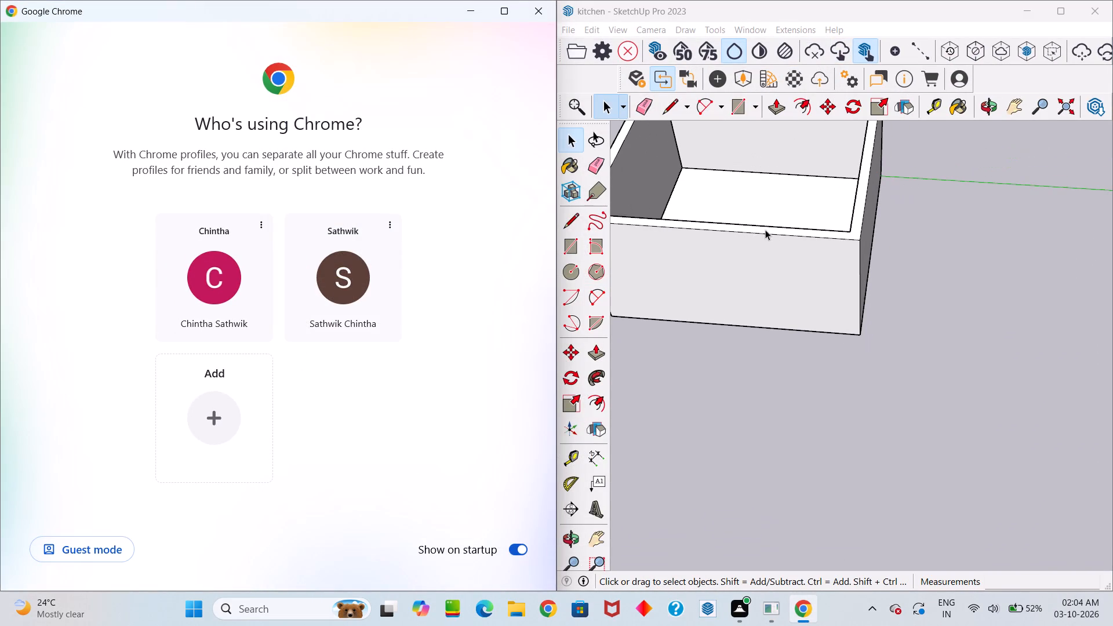
Open the second browser profile, search Google for pinterest and open the Pinterest site.
click(345, 267)
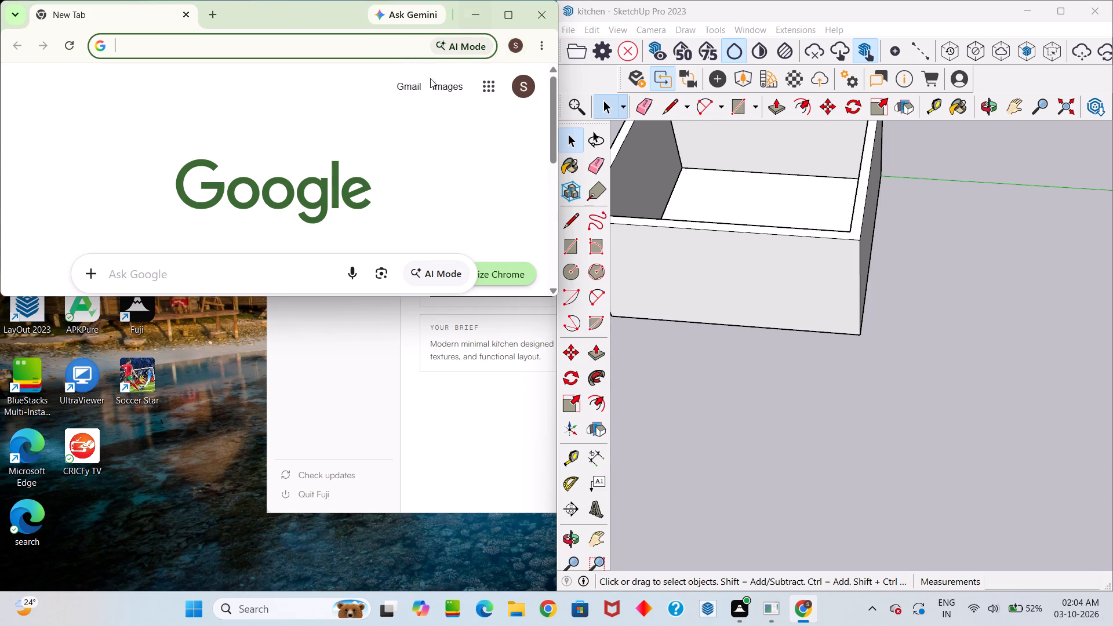
click(304, 289)
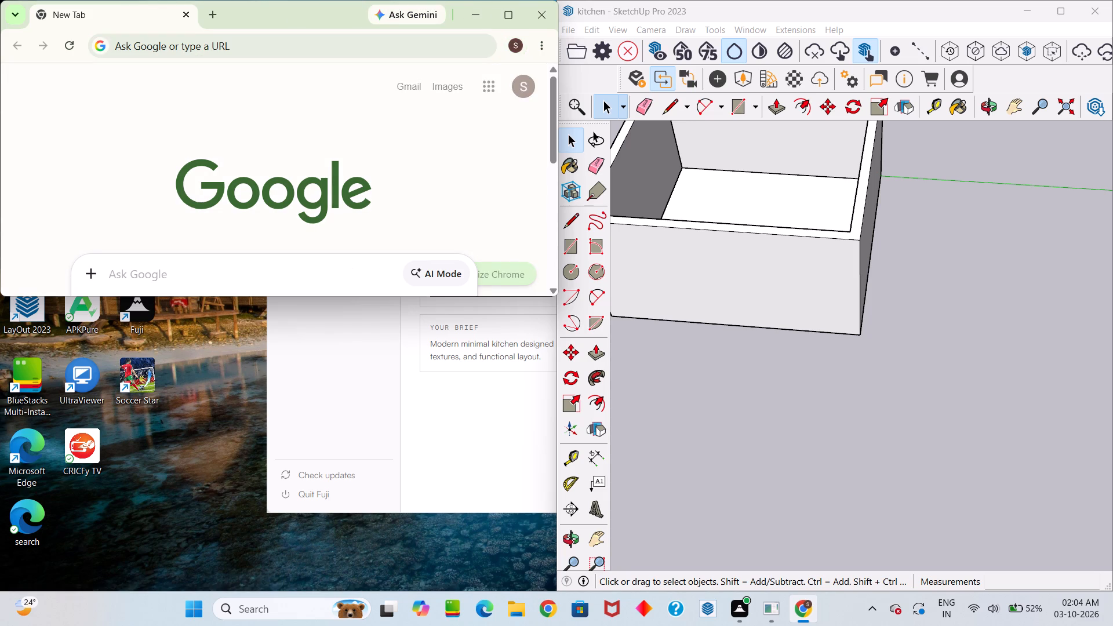
key(semicolon)
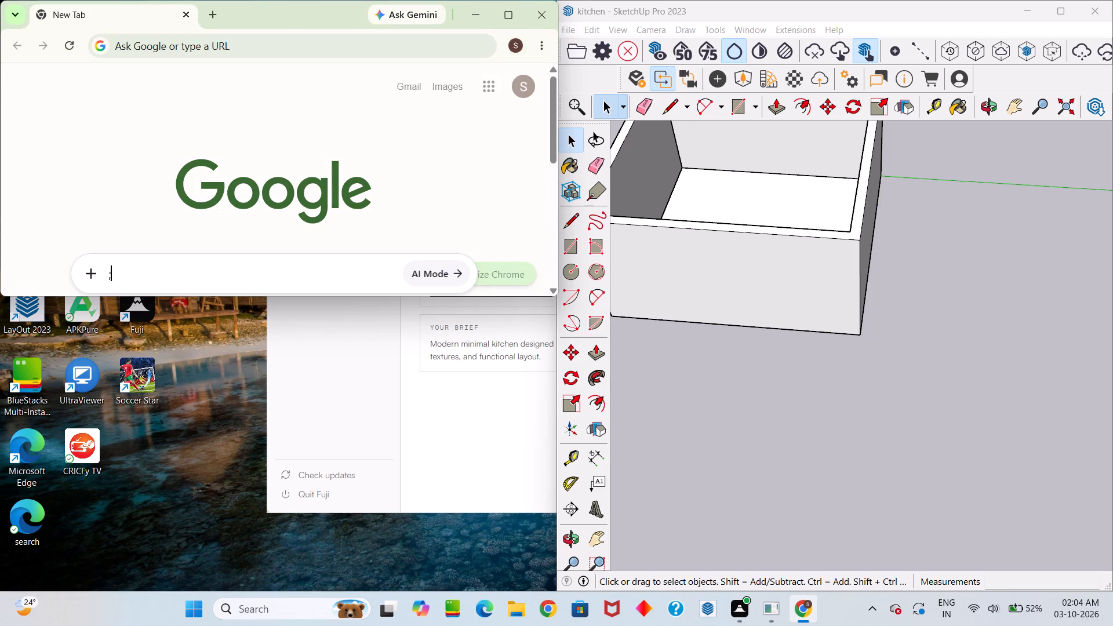
key(BackSpace)
text(pi)
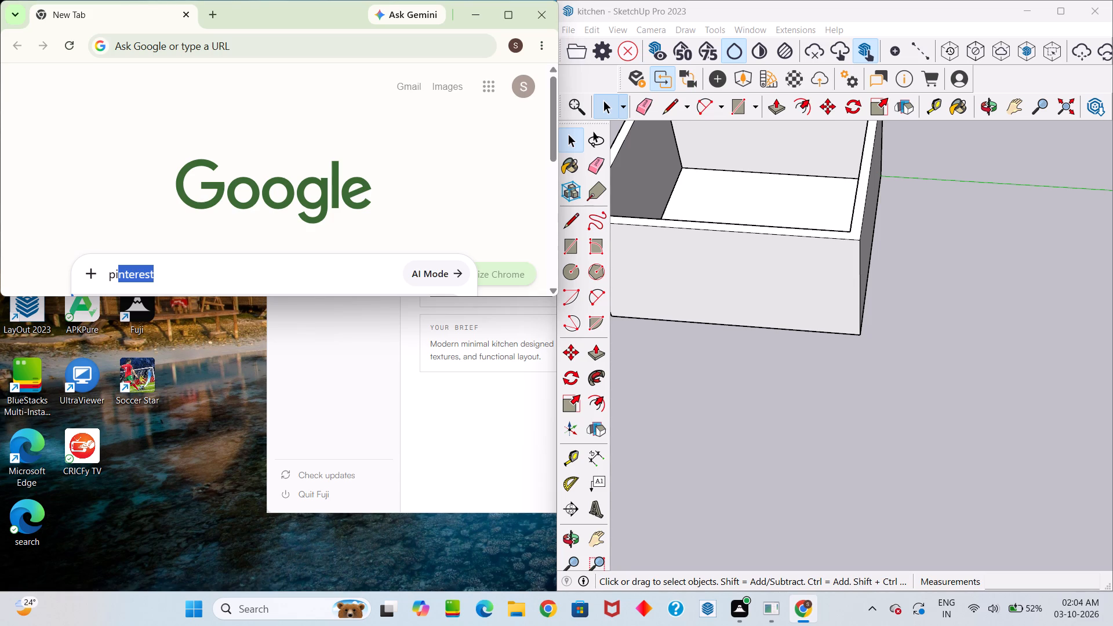
key(Return)
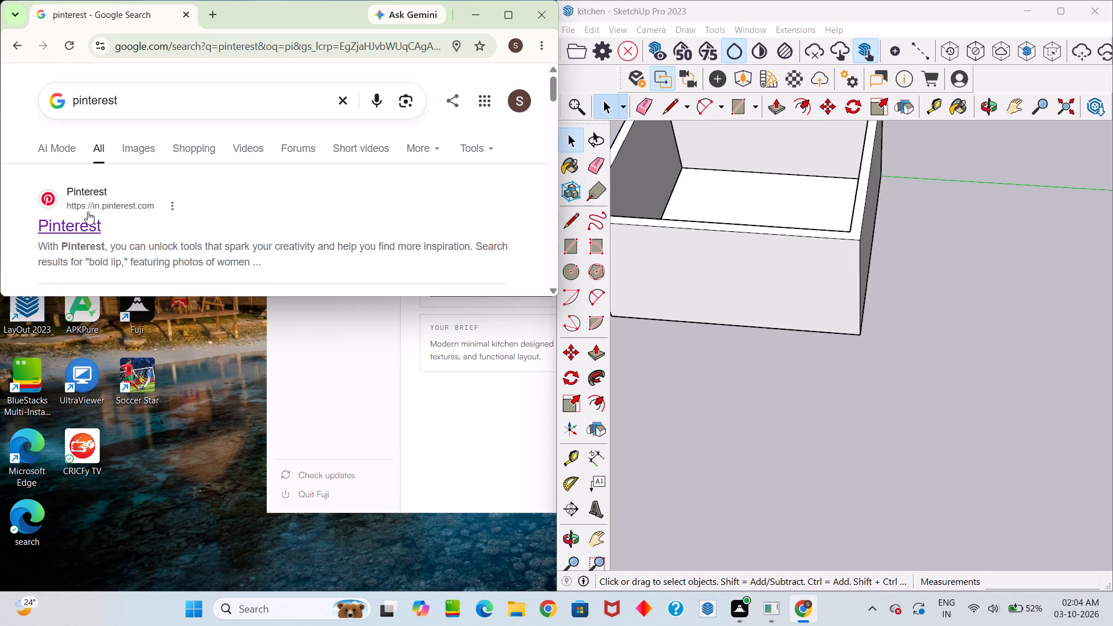
click(87, 221)
Fit the Pinterest window to half the screen at full height beside the SketchUp model.
click(500, 21)
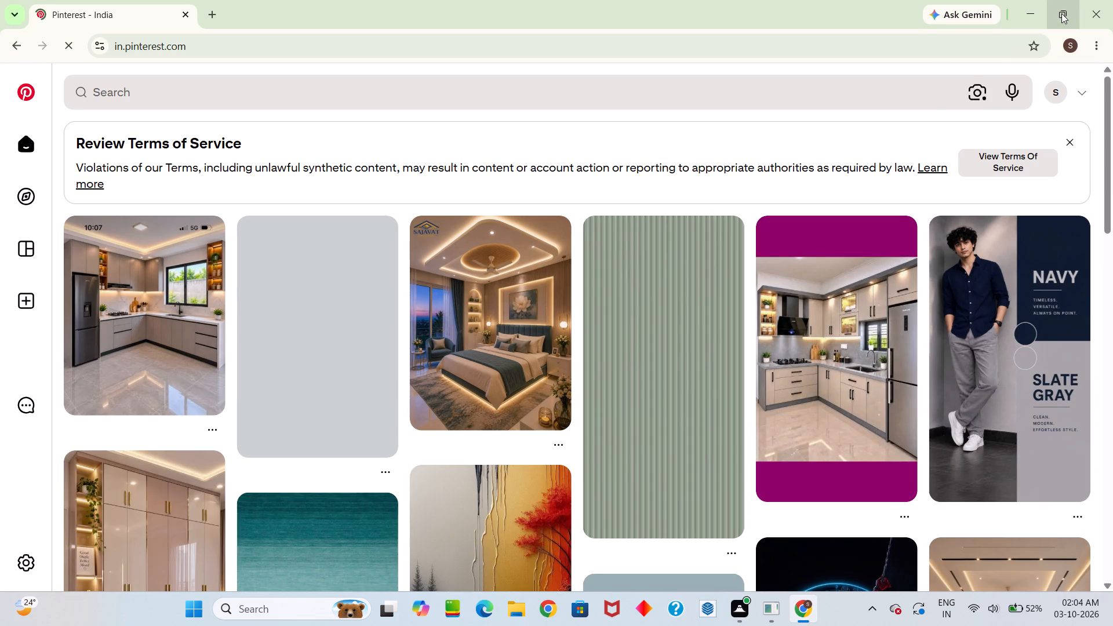
click(1061, 13)
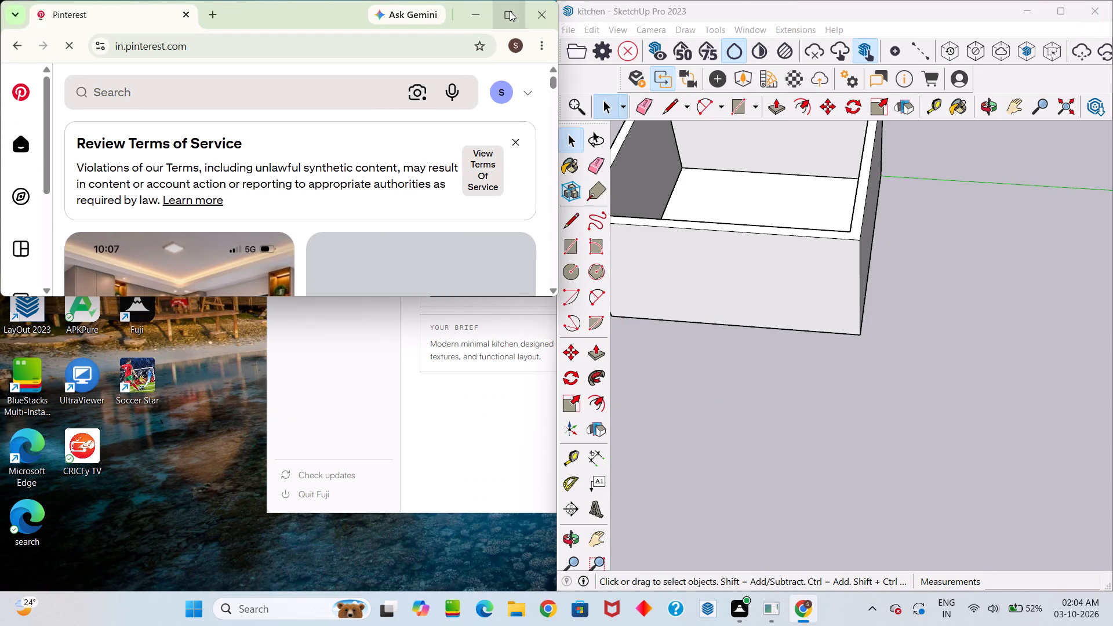
click(468, 63)
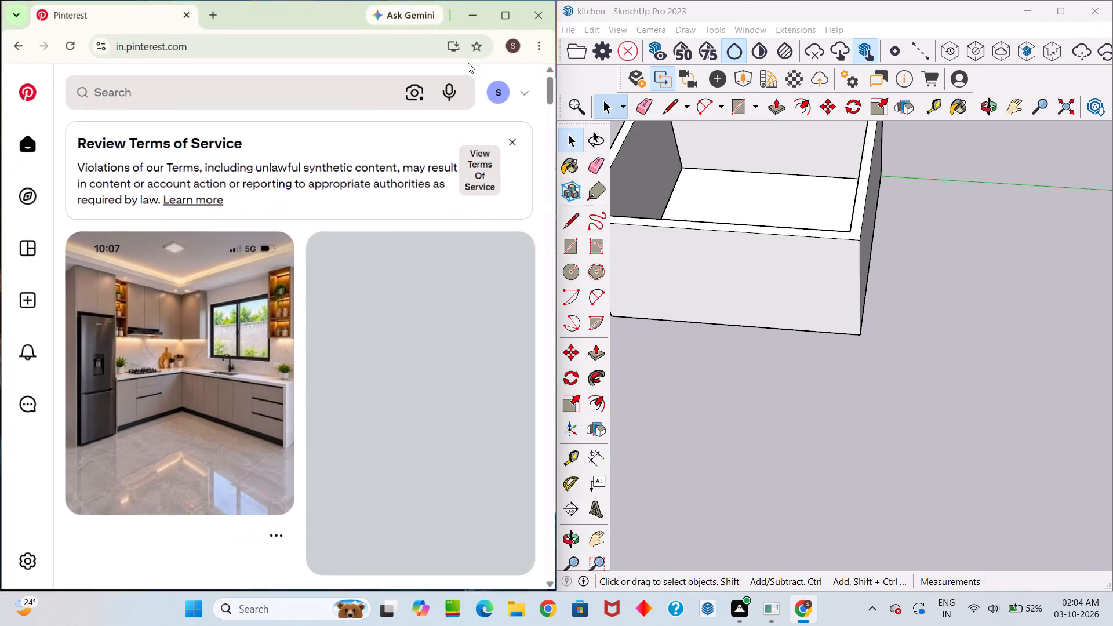
Skim the Pinterest home feed and rerun the recent search for luxury kitchen design.
scroll(178, 296, down, 4)
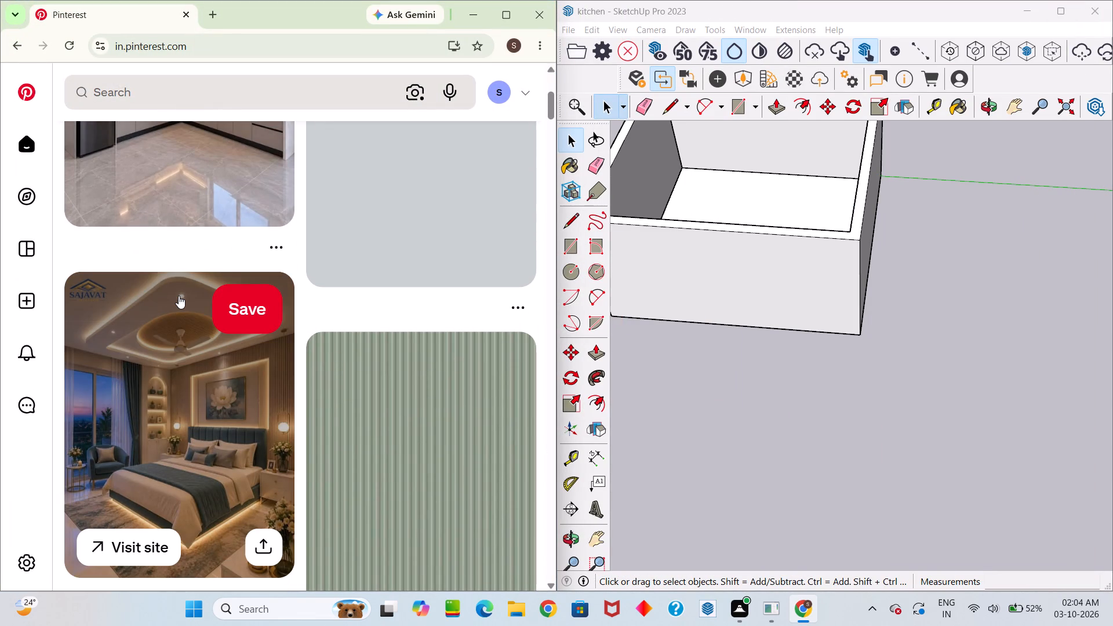
scroll(179, 296, down, 4)
scroll(191, 285, up, 1)
scroll(191, 285, down, 6)
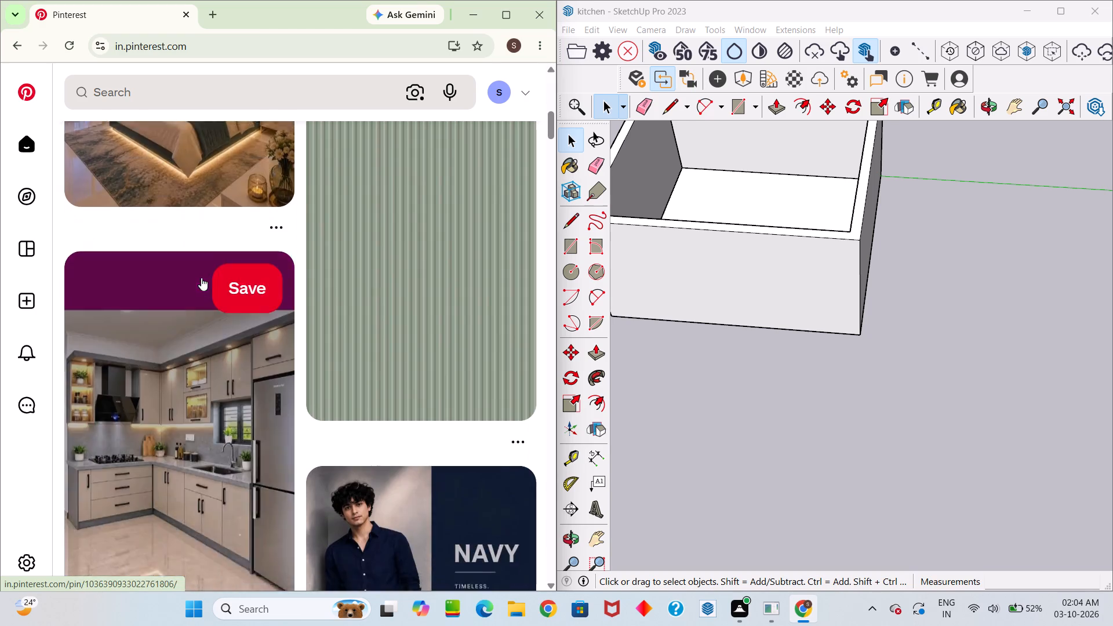
scroll(205, 277, up, 19)
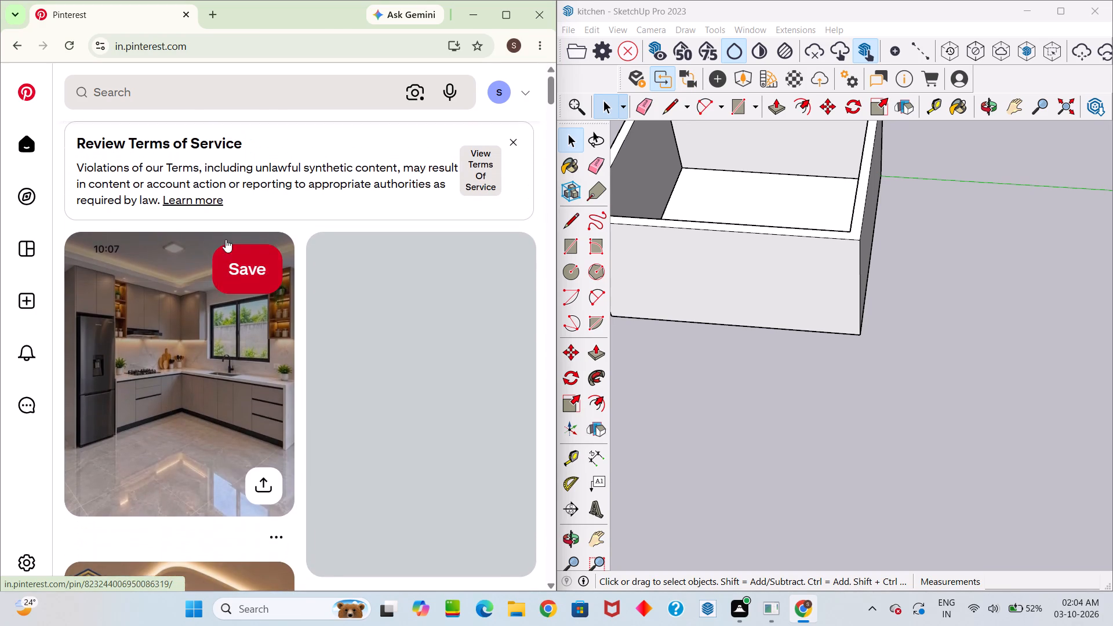
click(224, 99)
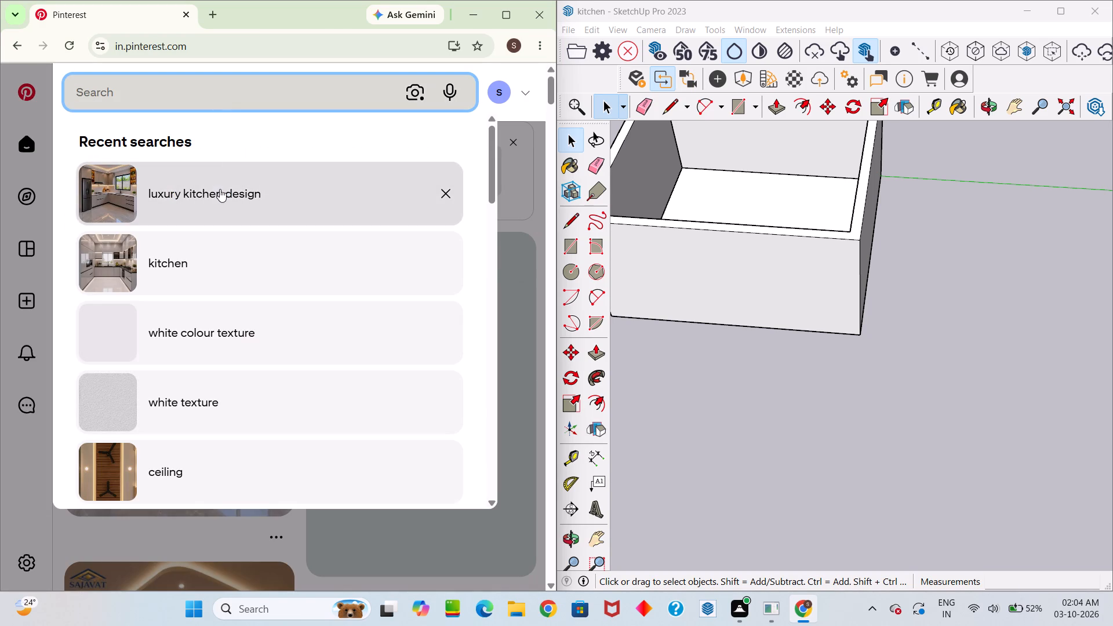
click(220, 189)
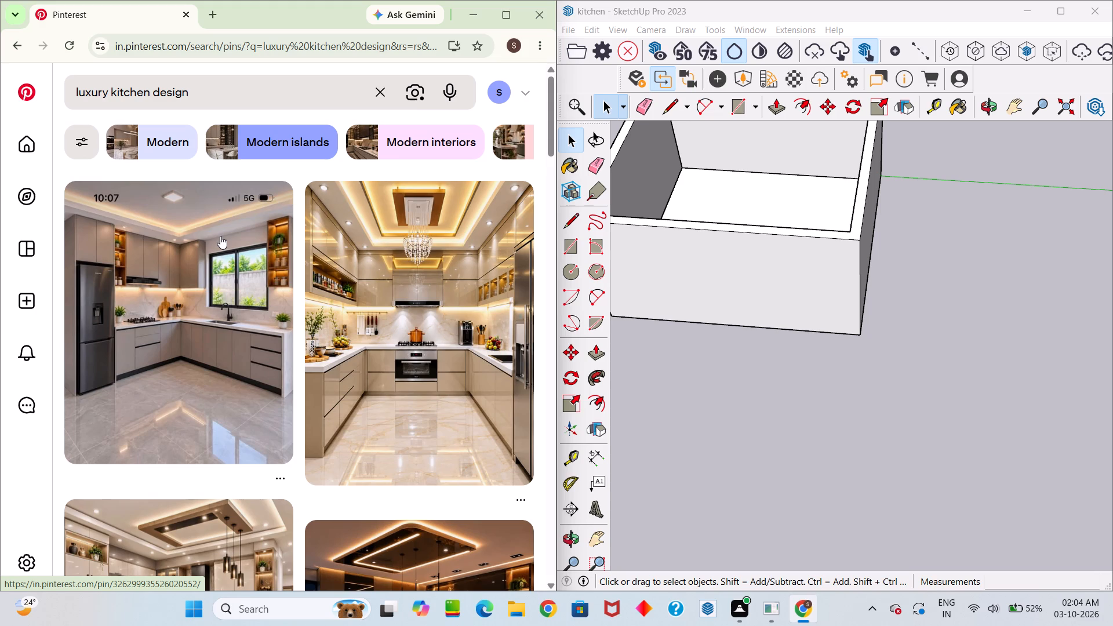
Look through the luxury kitchen design results for a suitable kitchen reference.
scroll(220, 236, down, 1)
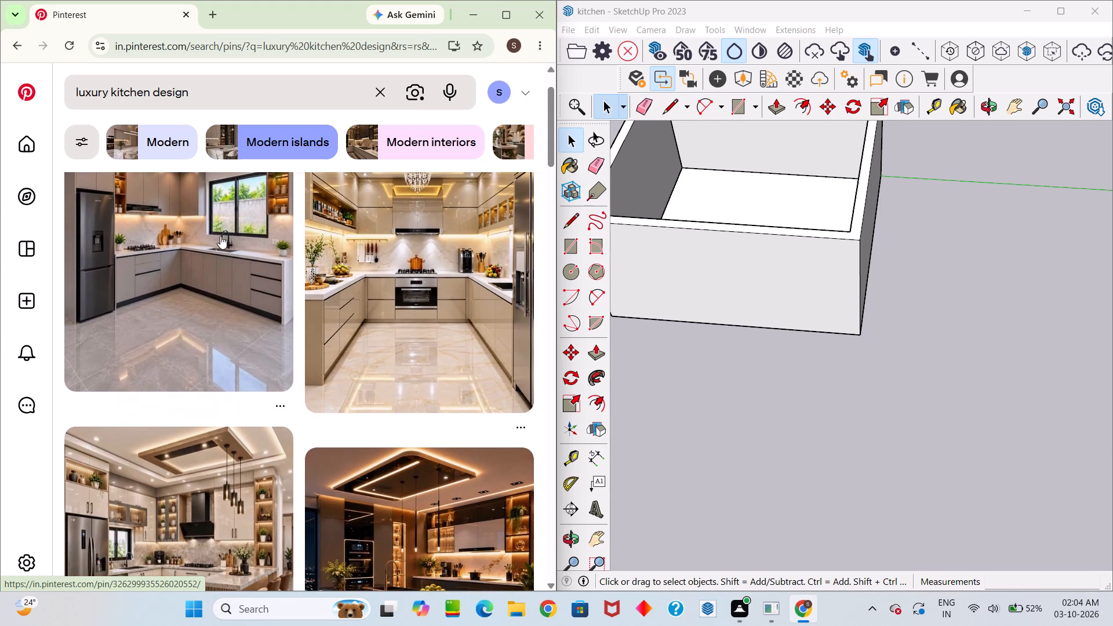
scroll(220, 236, up, 2)
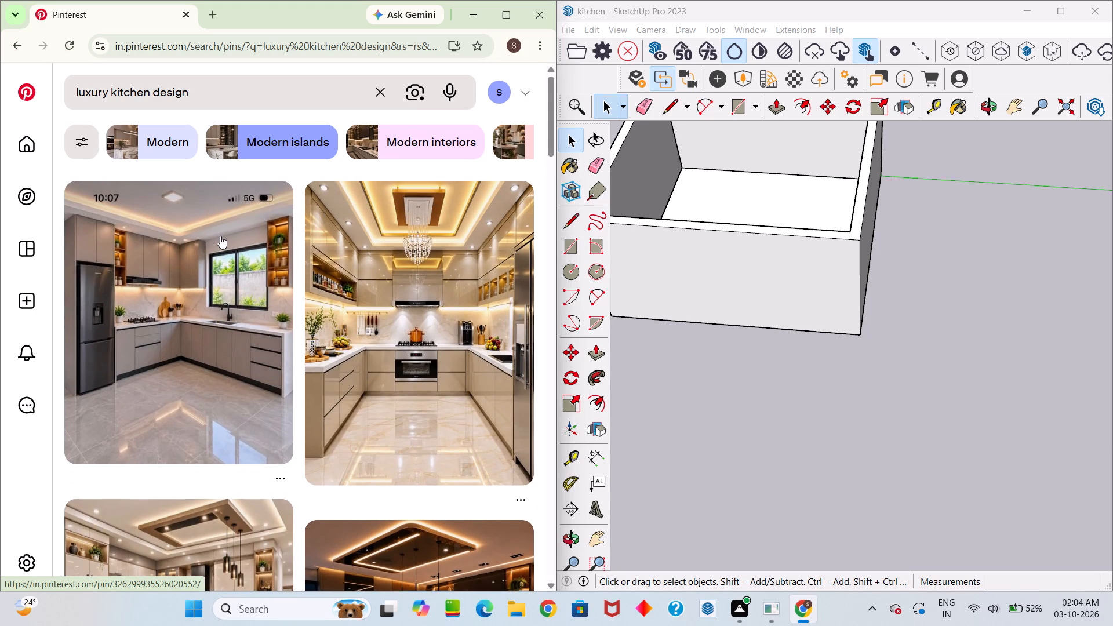
scroll(220, 236, down, 8)
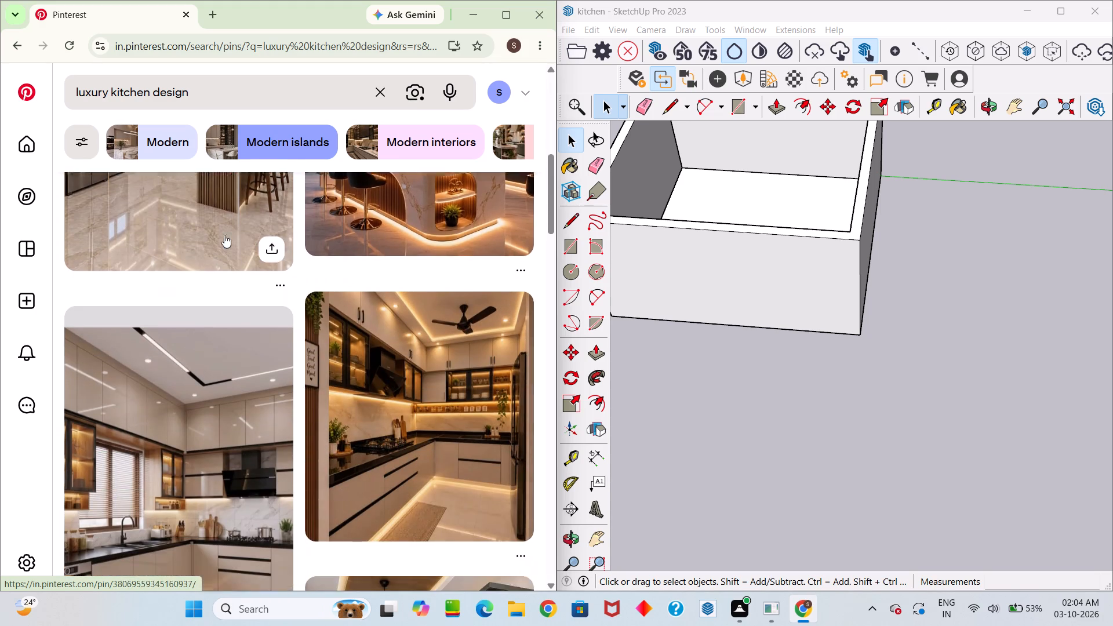
scroll(231, 227, down, 5)
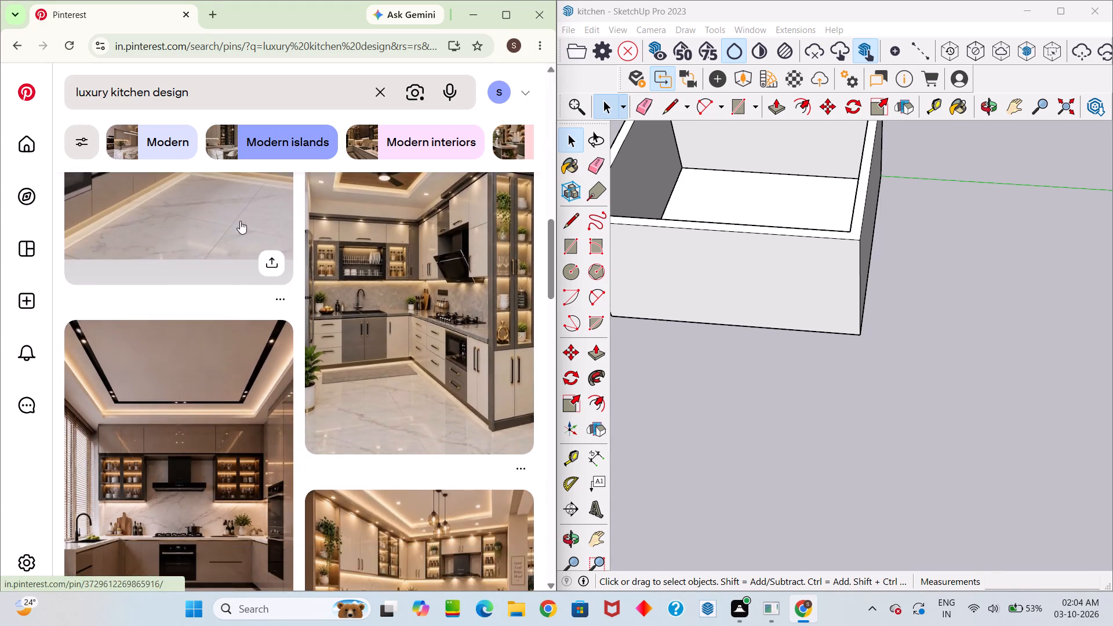
scroll(240, 221, down, 15)
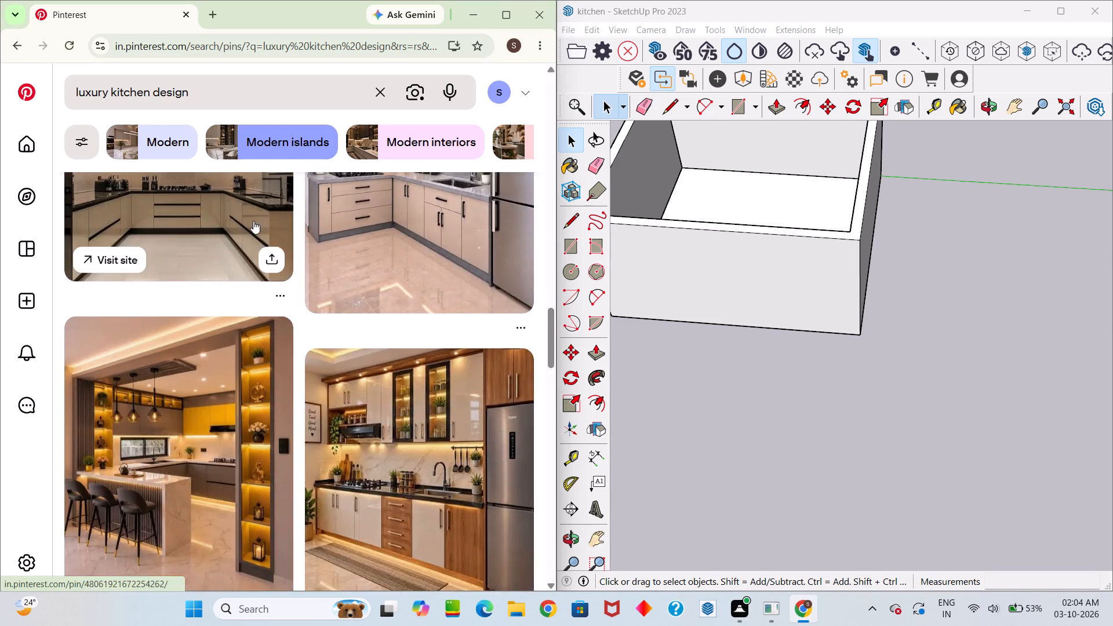
scroll(253, 221, down, 18)
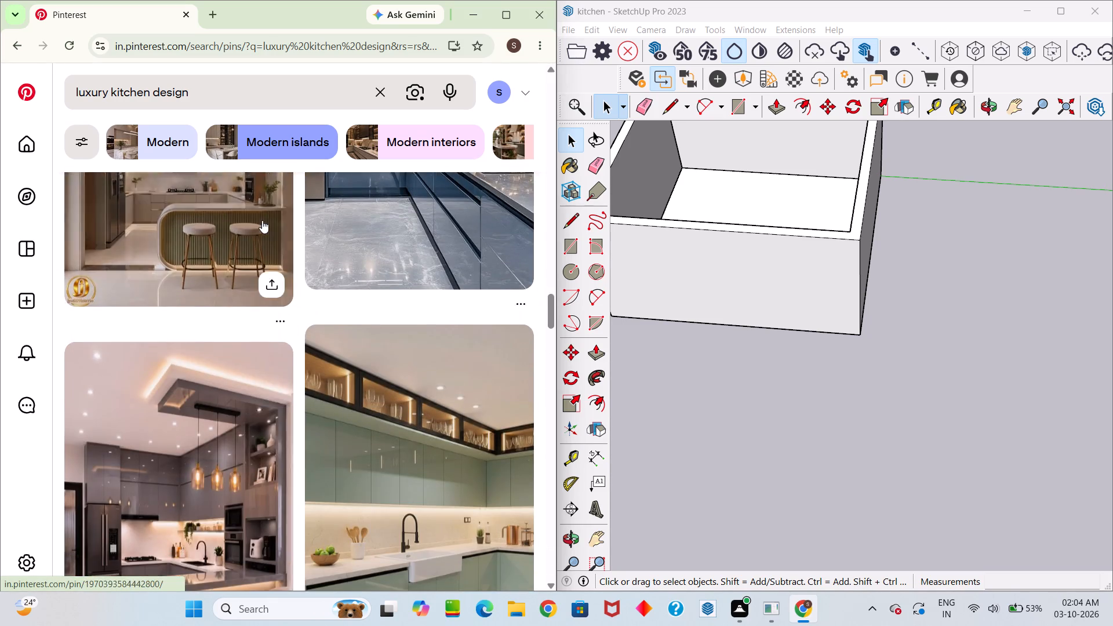
scroll(262, 220, down, 3)
scroll(262, 220, up, 4)
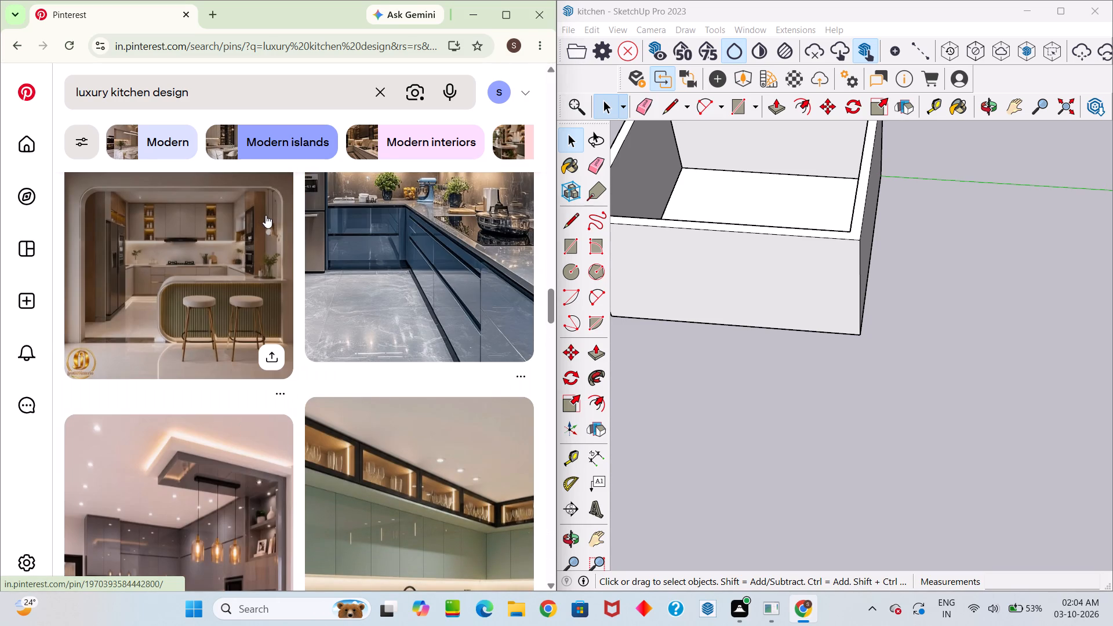
scroll(265, 215, up, 1)
scroll(269, 213, down, 2)
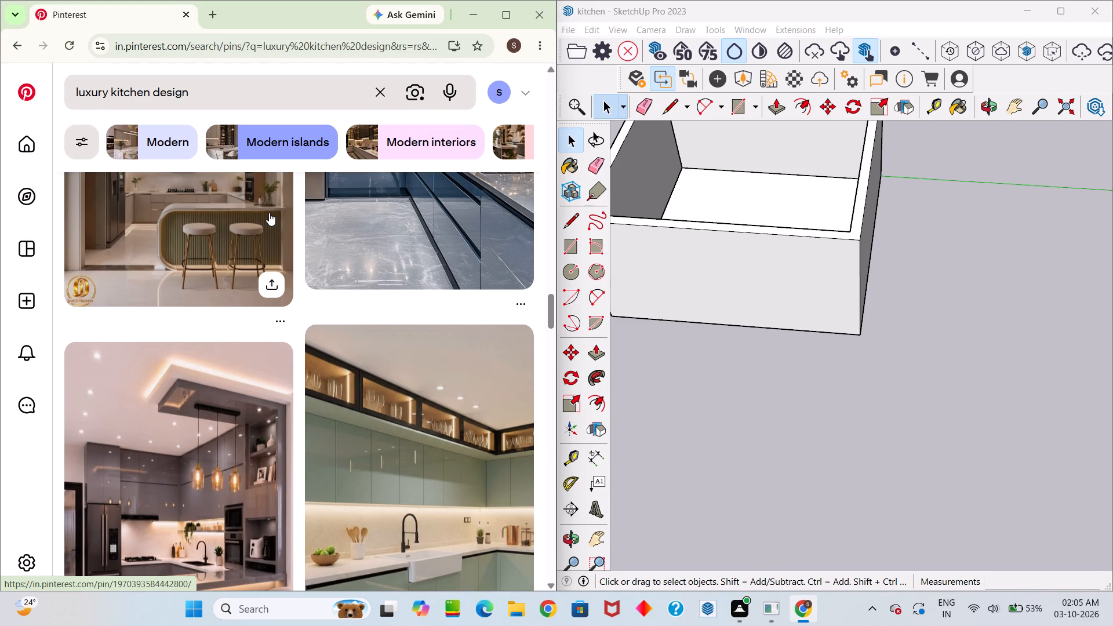
Open the Downloads folder in File Explorer to reach the saved kitchen image download (15).
click(515, 605)
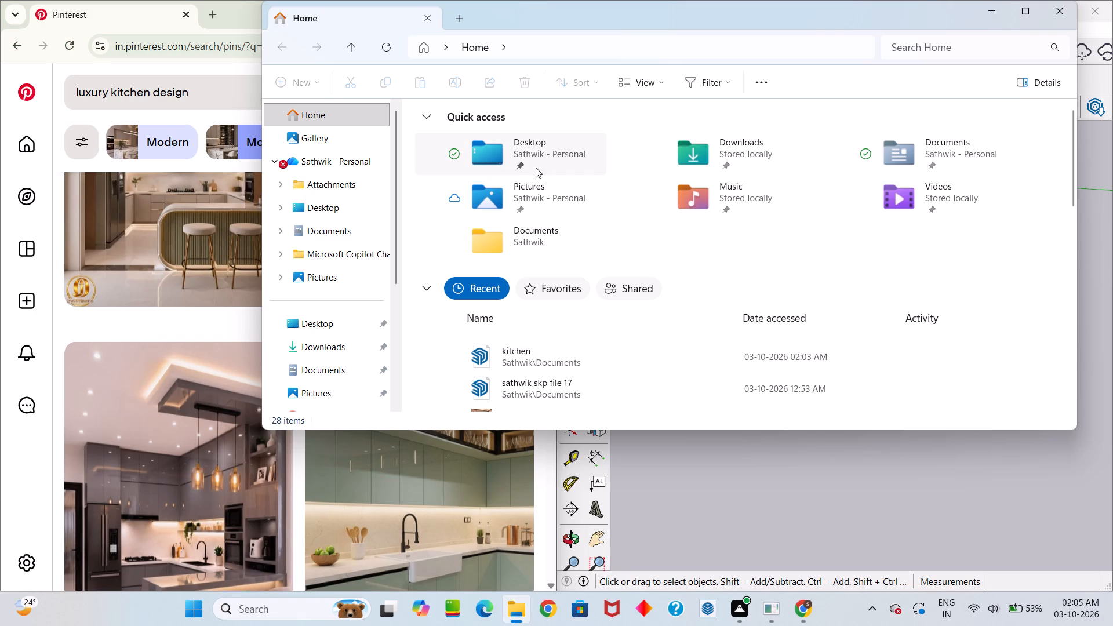
click(323, 346)
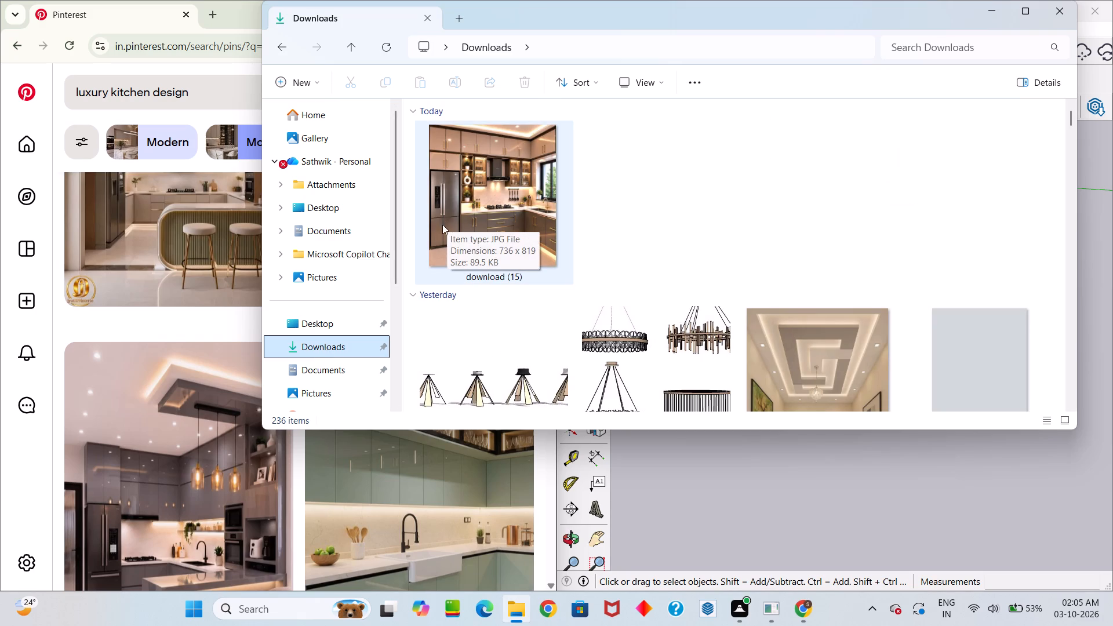
Review the luxury kitchen design results back to the first pins, alongside the saved kitchen image in Downloads.
scroll(234, 246, up, 5)
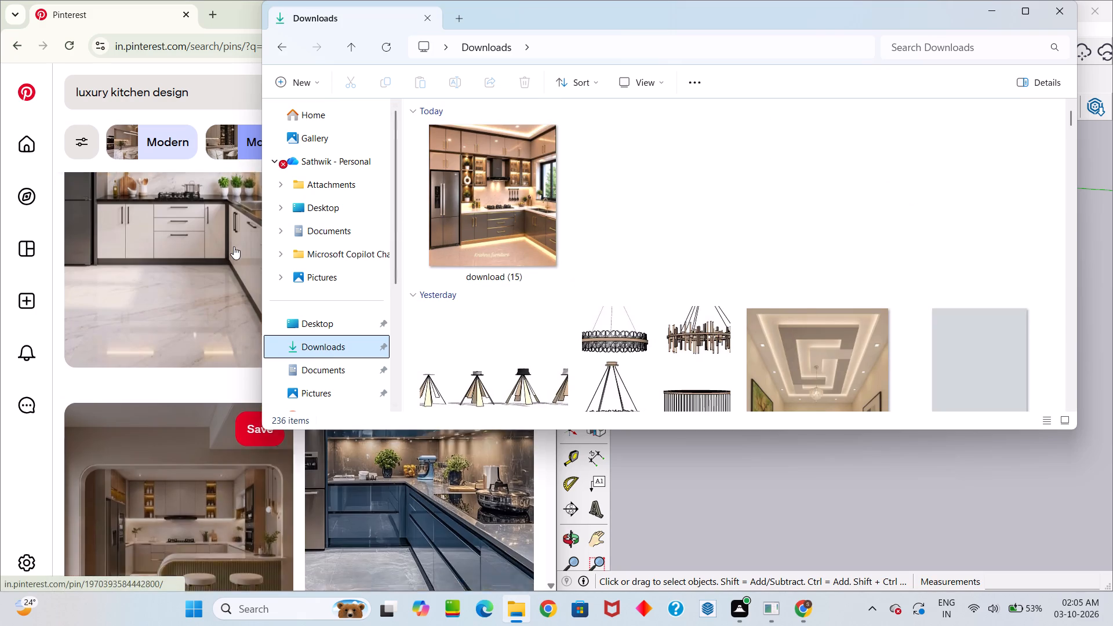
scroll(235, 246, up, 5)
scroll(235, 247, down, 2)
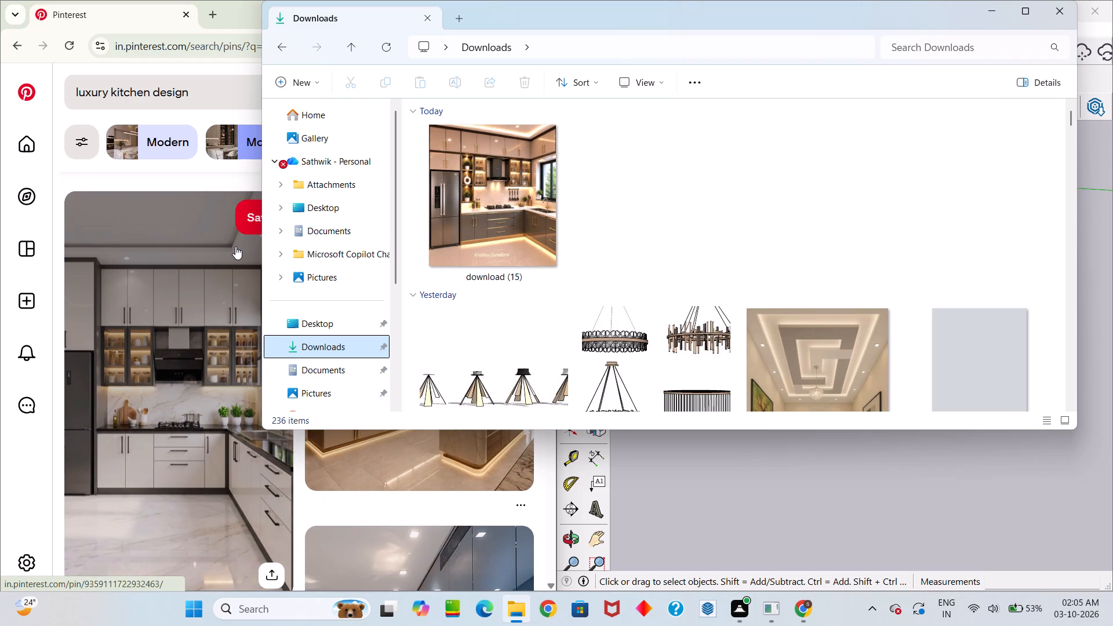
scroll(245, 238, up, 6)
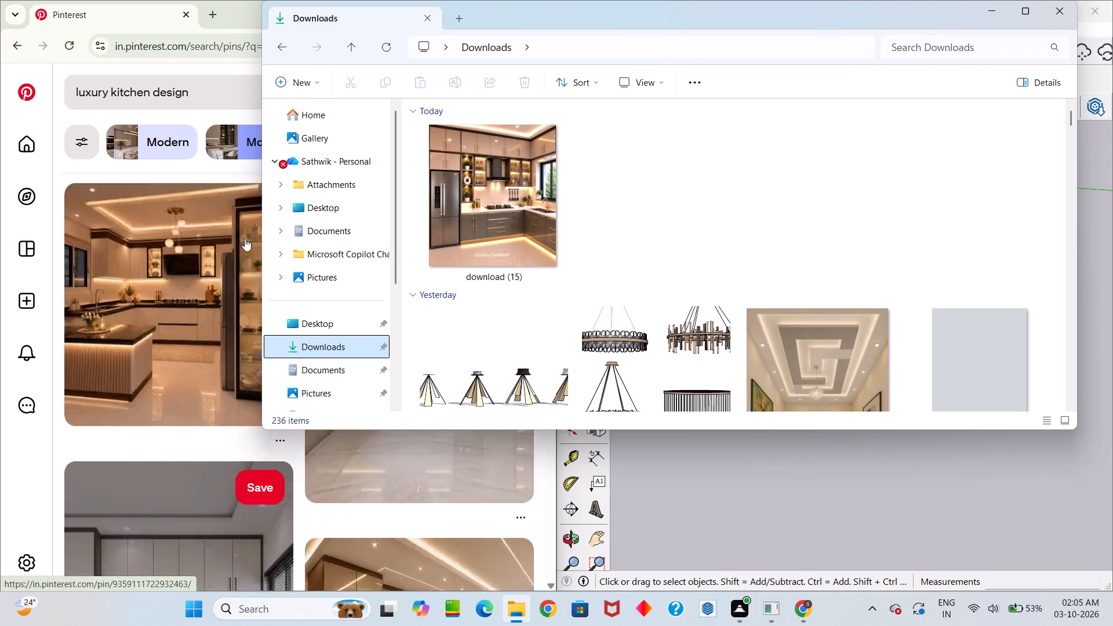
scroll(245, 239, up, 17)
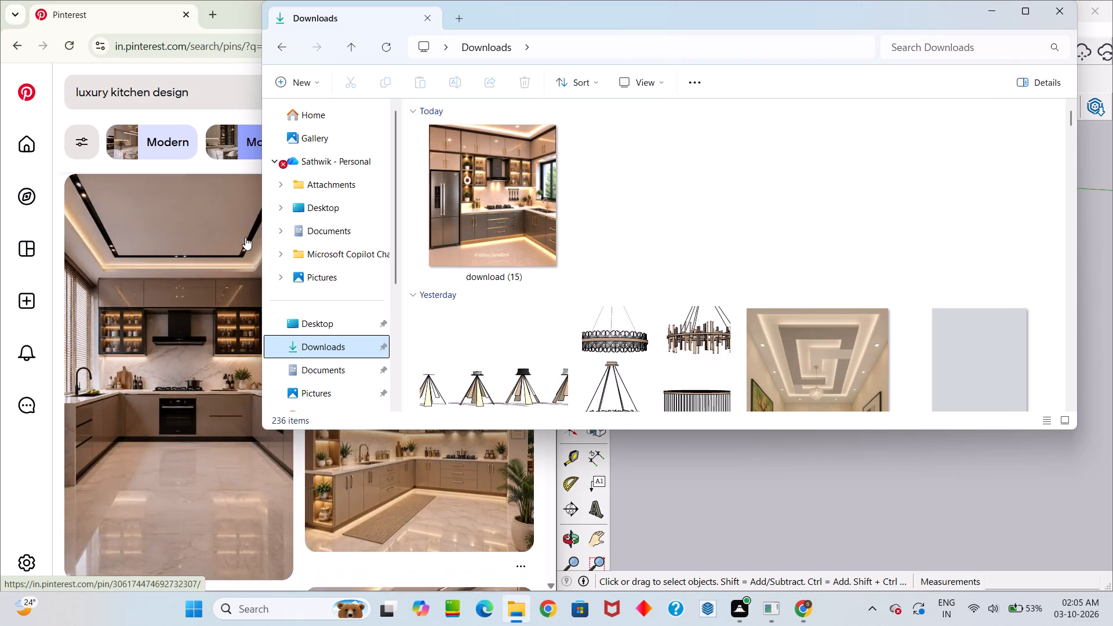
scroll(248, 234, up, 18)
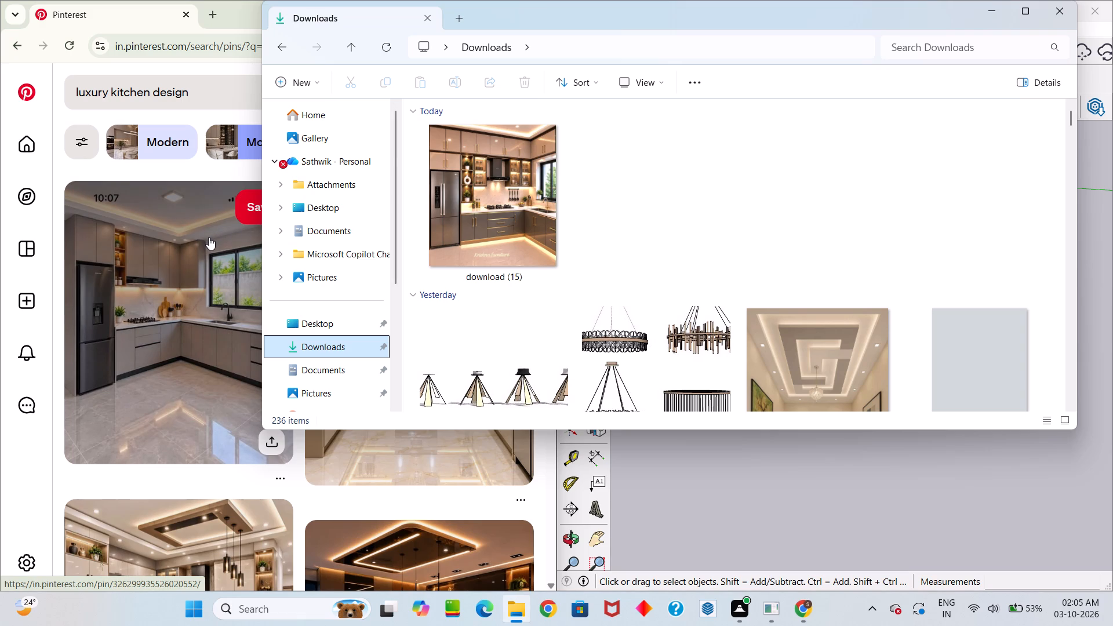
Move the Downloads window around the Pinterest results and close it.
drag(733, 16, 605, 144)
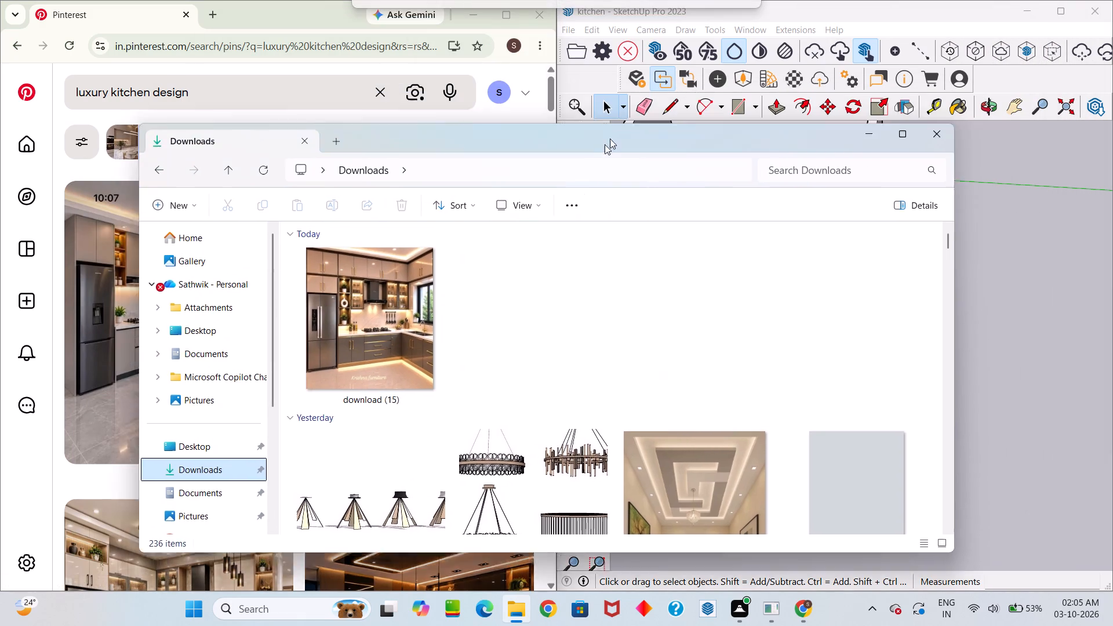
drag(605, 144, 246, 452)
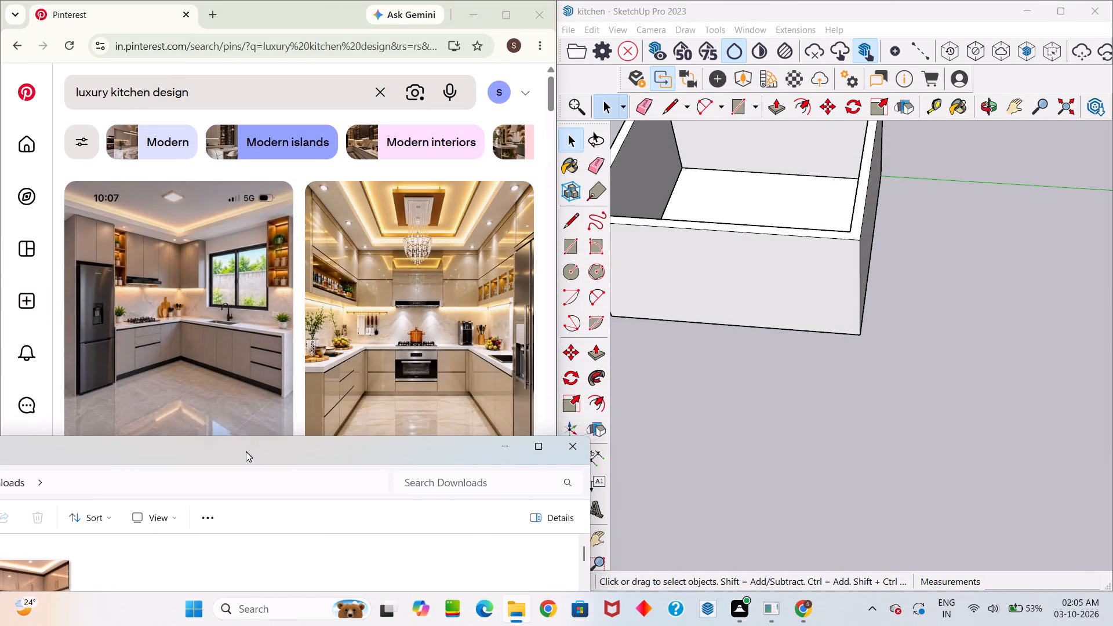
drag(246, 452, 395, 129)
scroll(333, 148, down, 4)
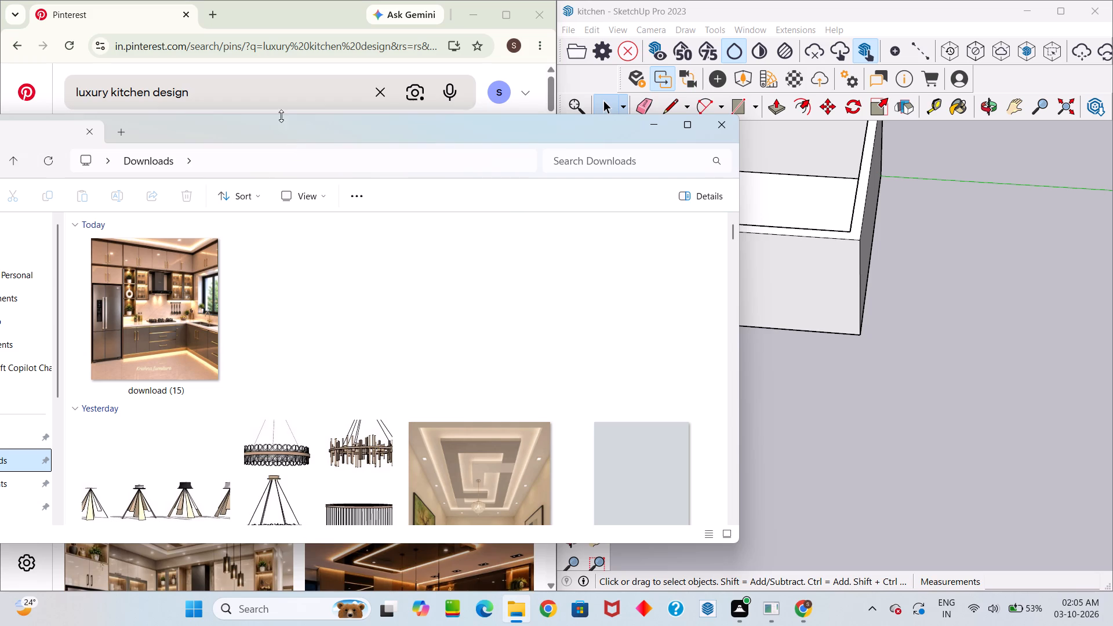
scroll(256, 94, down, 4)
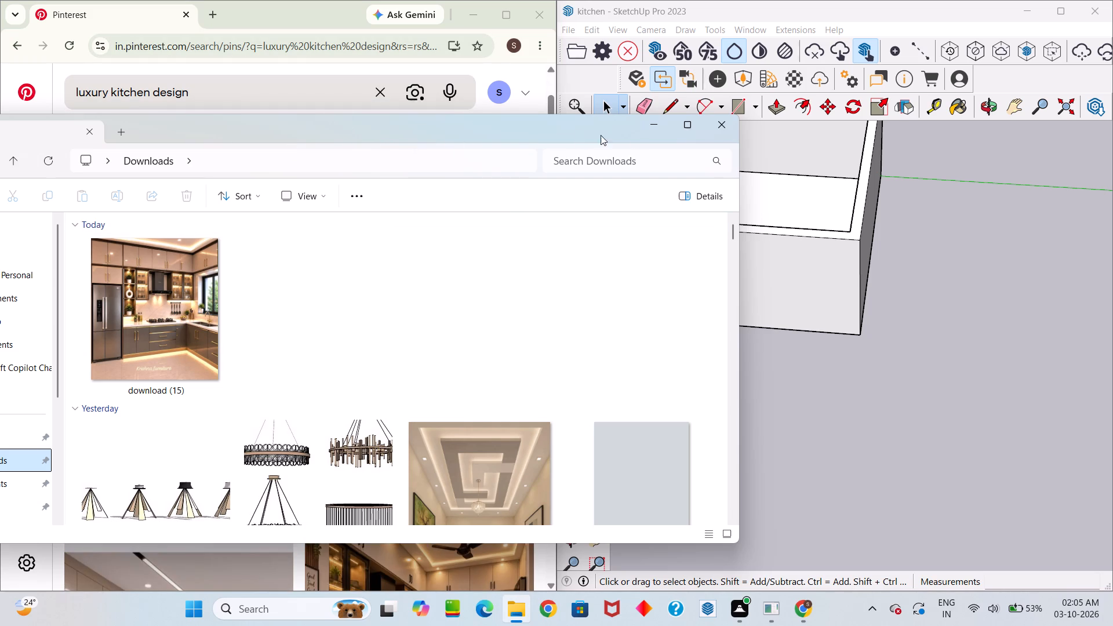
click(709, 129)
Open the grey L-shaped kitchen pin from the luxury kitchen design results and look through its related pins.
scroll(355, 300, up, 5)
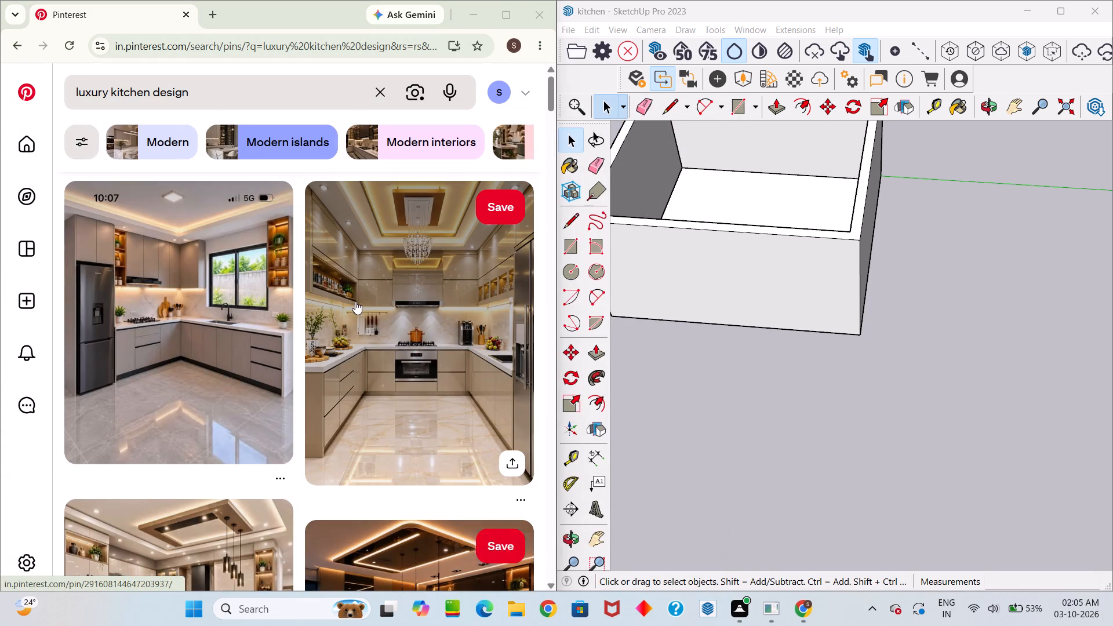
scroll(358, 301, up, 6)
click(250, 297)
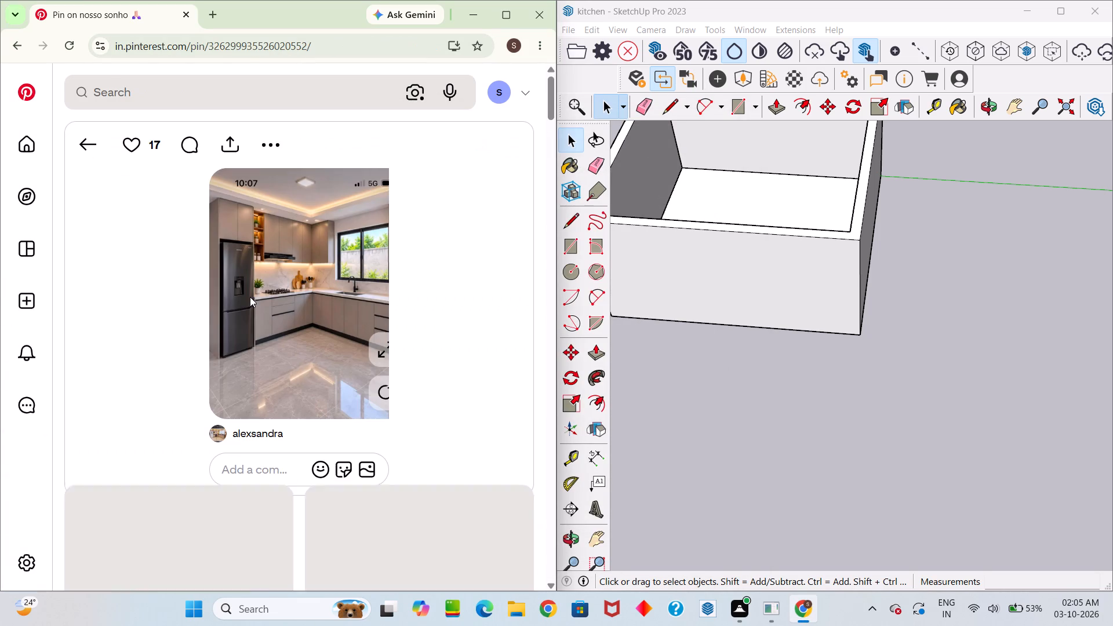
scroll(253, 294, down, 7)
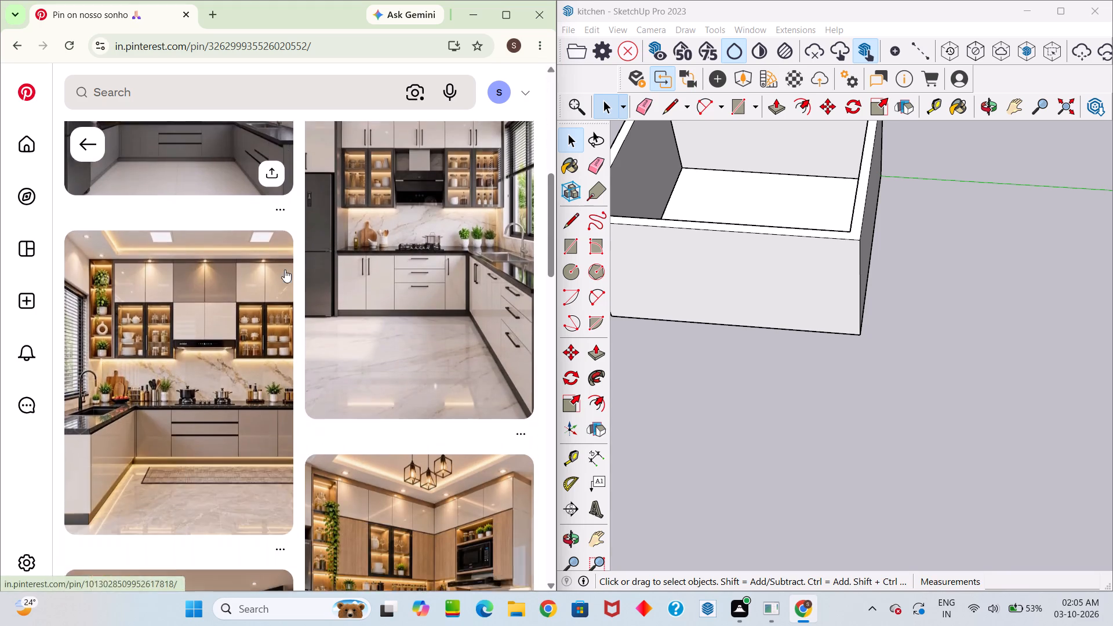
scroll(287, 267, down, 13)
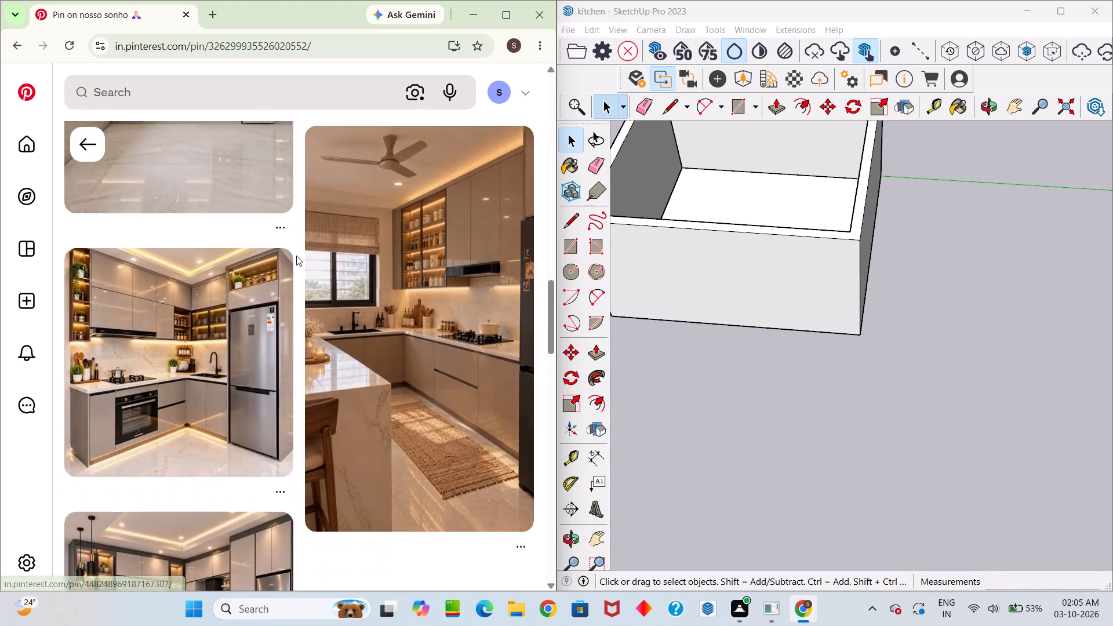
scroll(296, 256, down, 4)
scroll(296, 256, up, 3)
scroll(297, 255, down, 2)
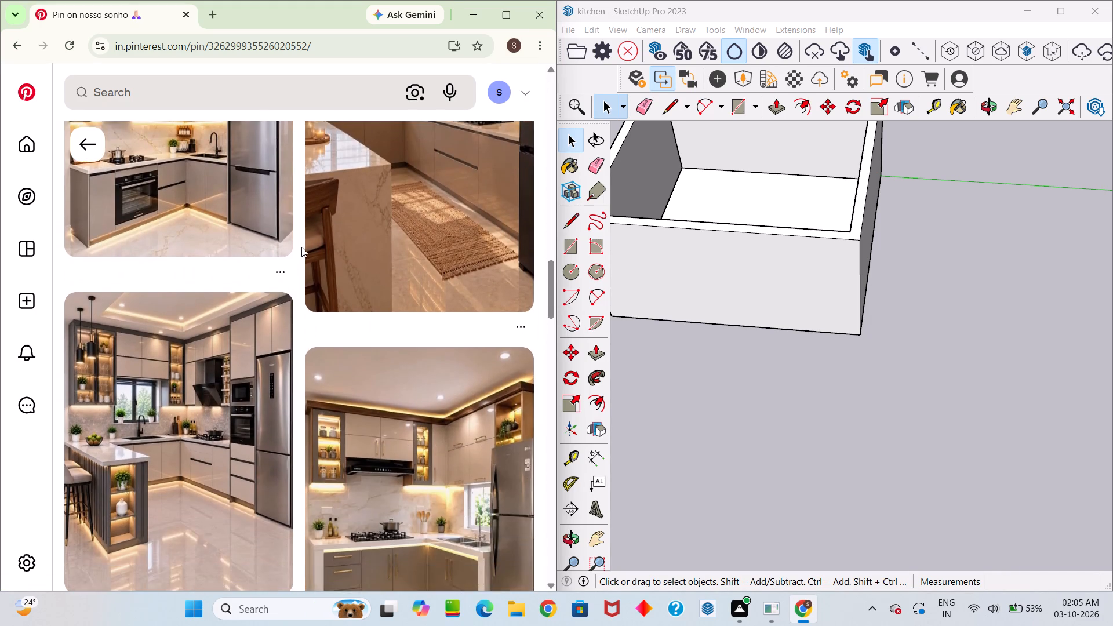
scroll(303, 244, down, 11)
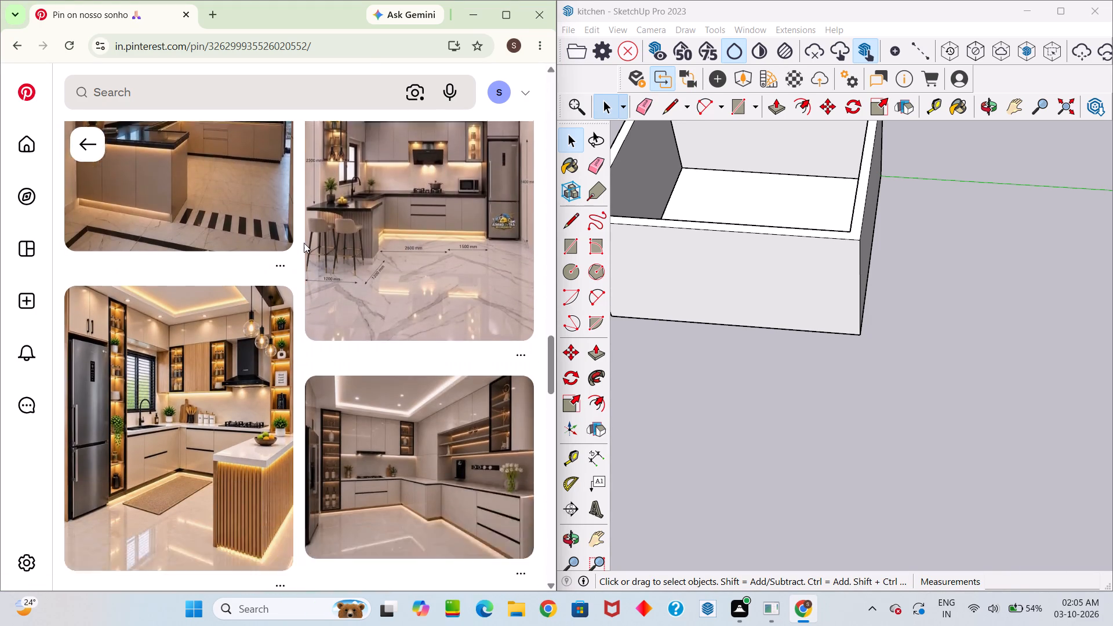
scroll(274, 261, down, 3)
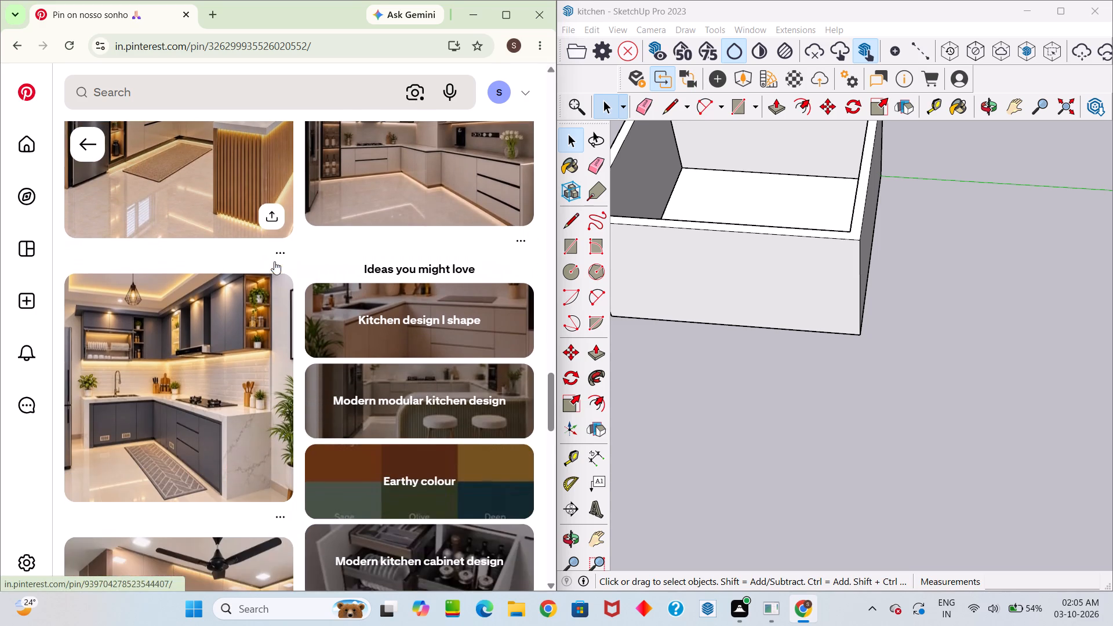
scroll(274, 261, down, 4)
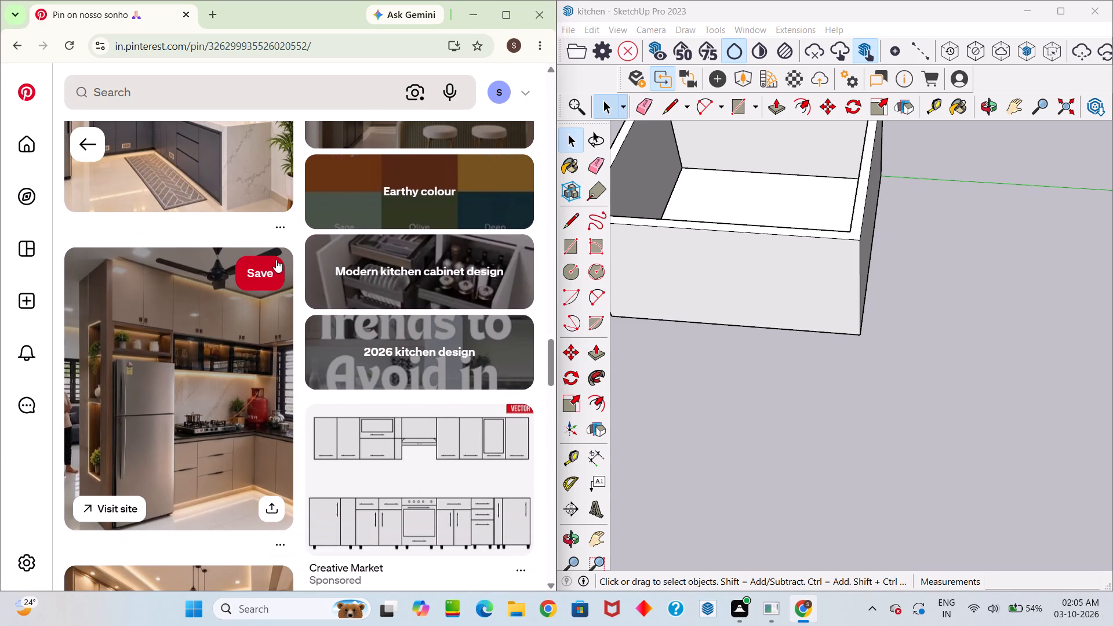
View the 30 Modern Kitchen Designs pin with the beige cabinets and return to the related pins.
click(252, 335)
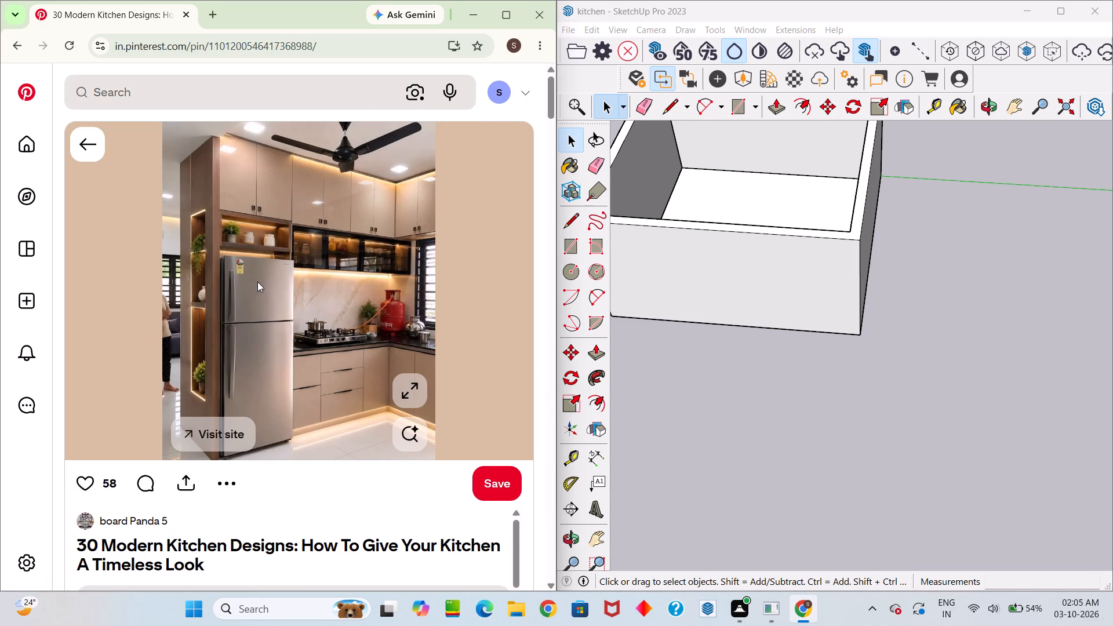
click(95, 153)
Look further through the related kitchen pins for a suitable reference design.
scroll(95, 153, down, 11)
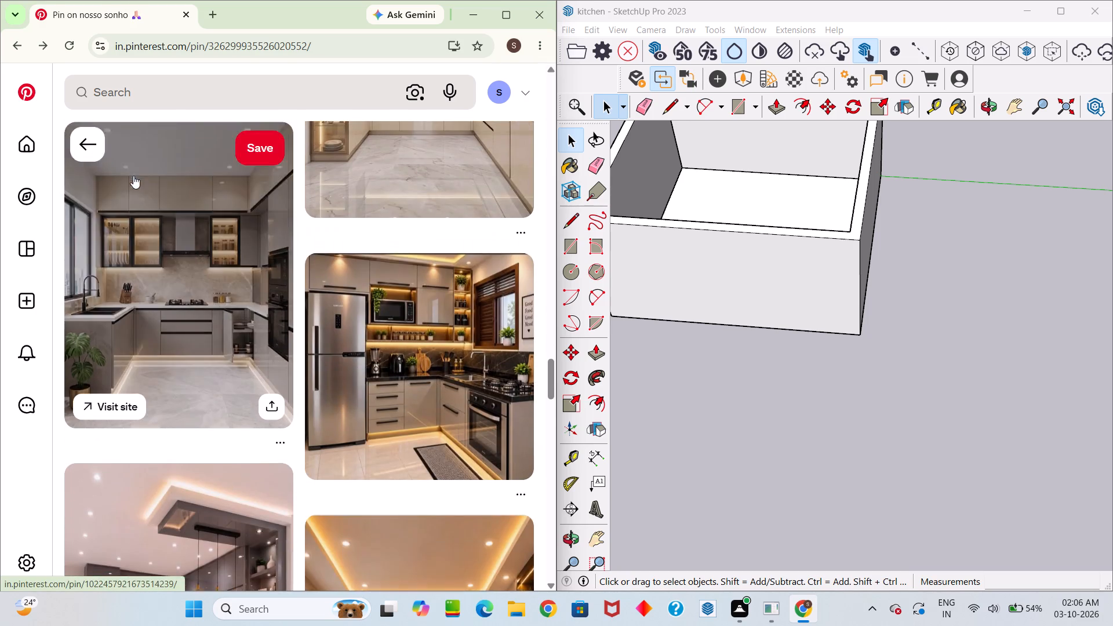
scroll(145, 176, up, 2)
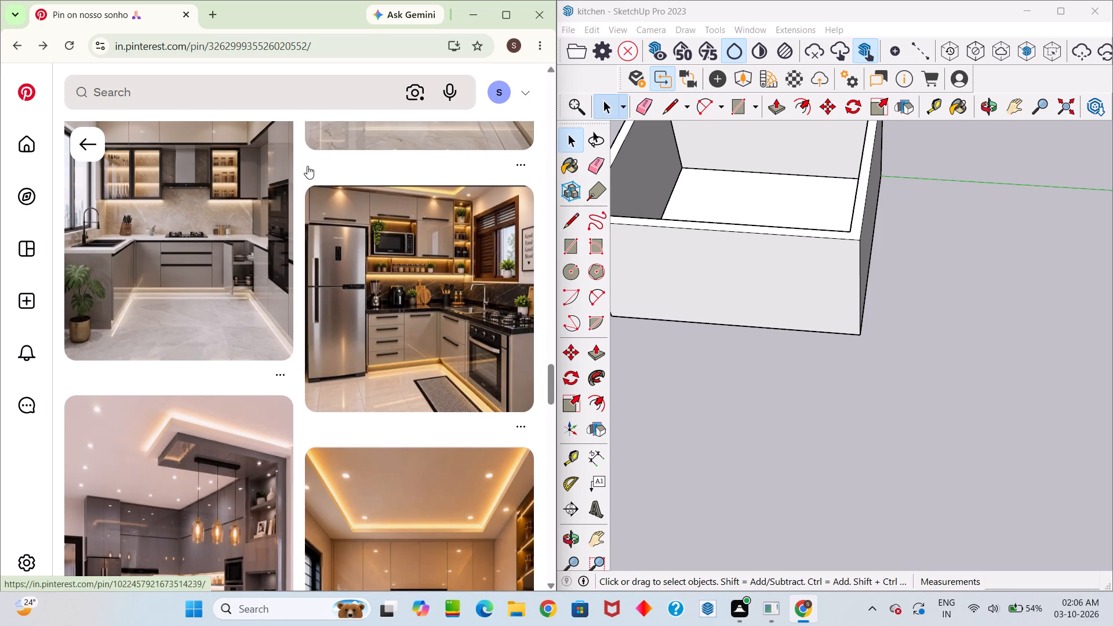
click(335, 205)
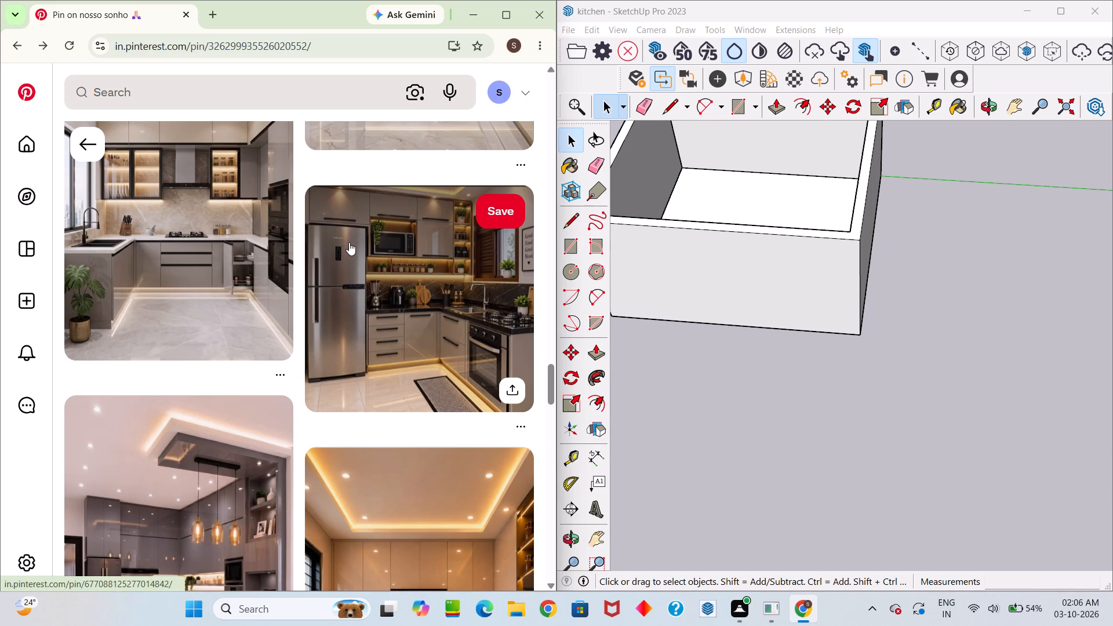
scroll(349, 242, down, 1)
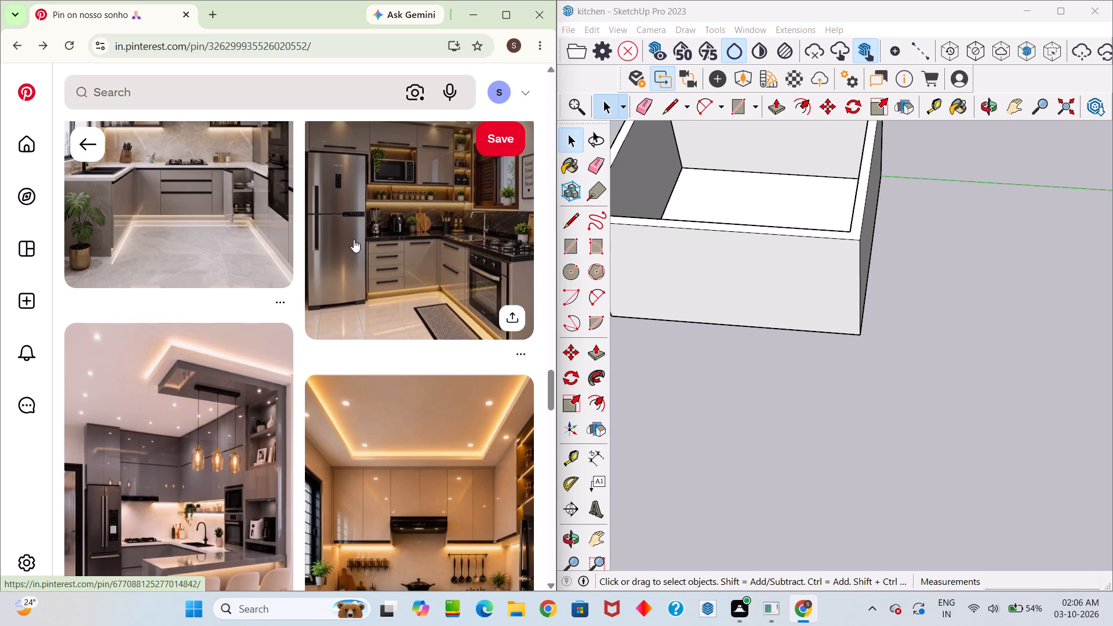
scroll(354, 239, down, 11)
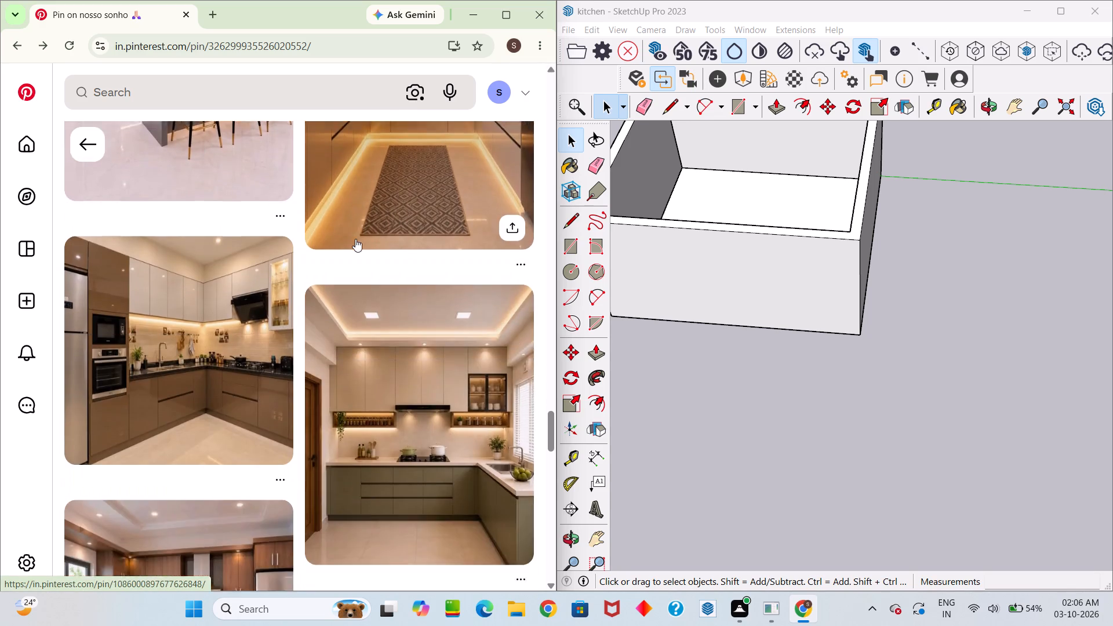
scroll(357, 238, down, 14)
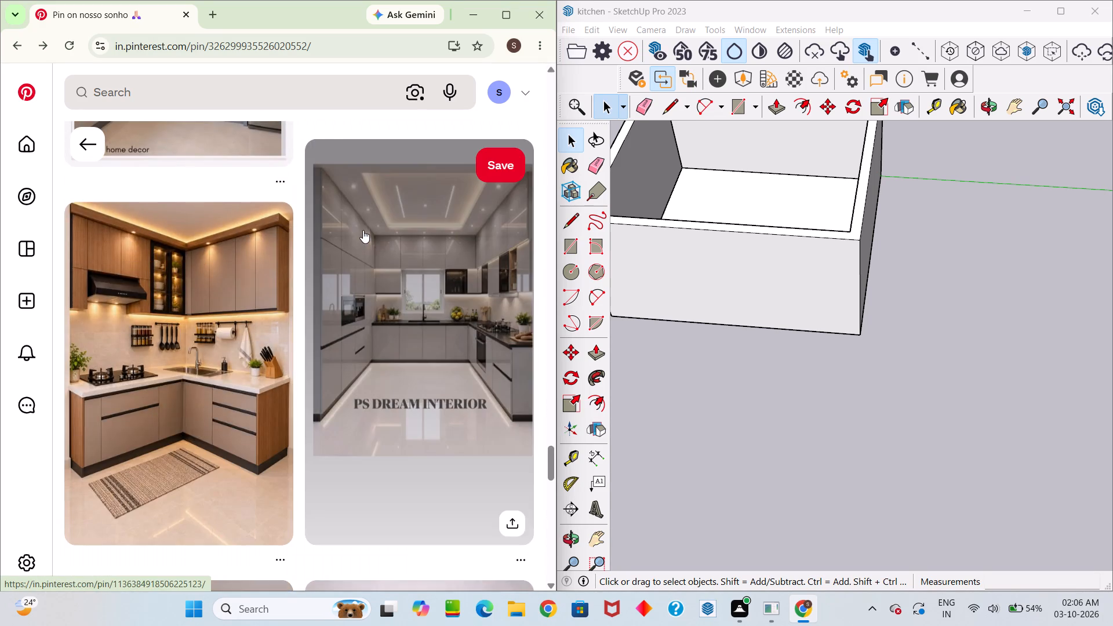
Review the related kitchen pins again, going back to the opened grey L-shaped kitchen pin.
scroll(363, 230, up, 17)
scroll(373, 240, up, 9)
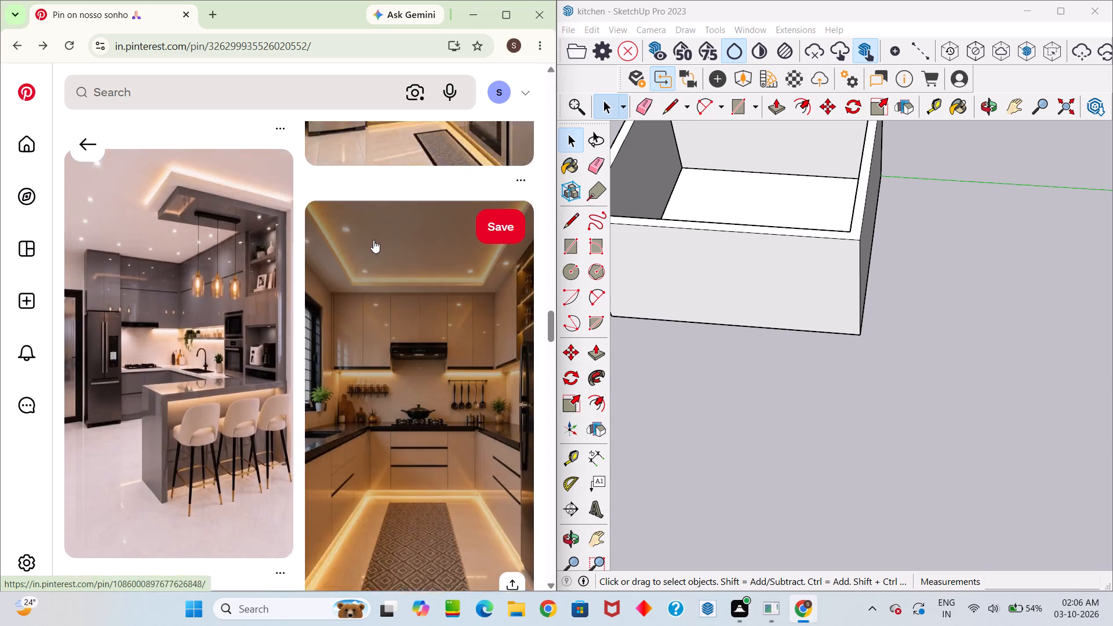
scroll(373, 240, up, 19)
scroll(373, 235, up, 6)
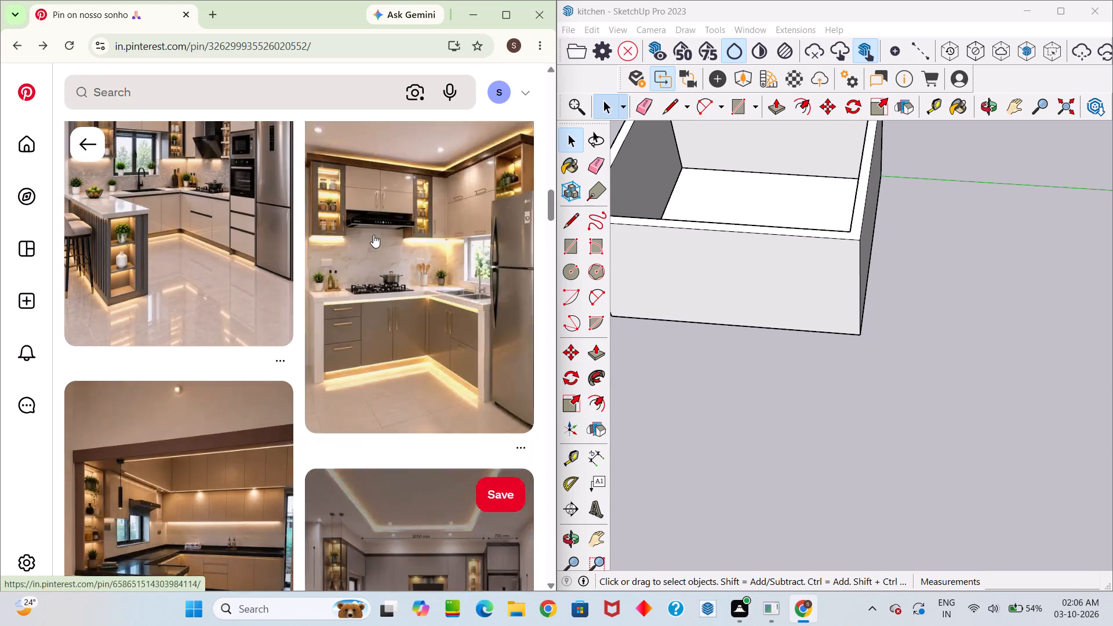
scroll(373, 235, up, 20)
scroll(365, 248, up, 6)
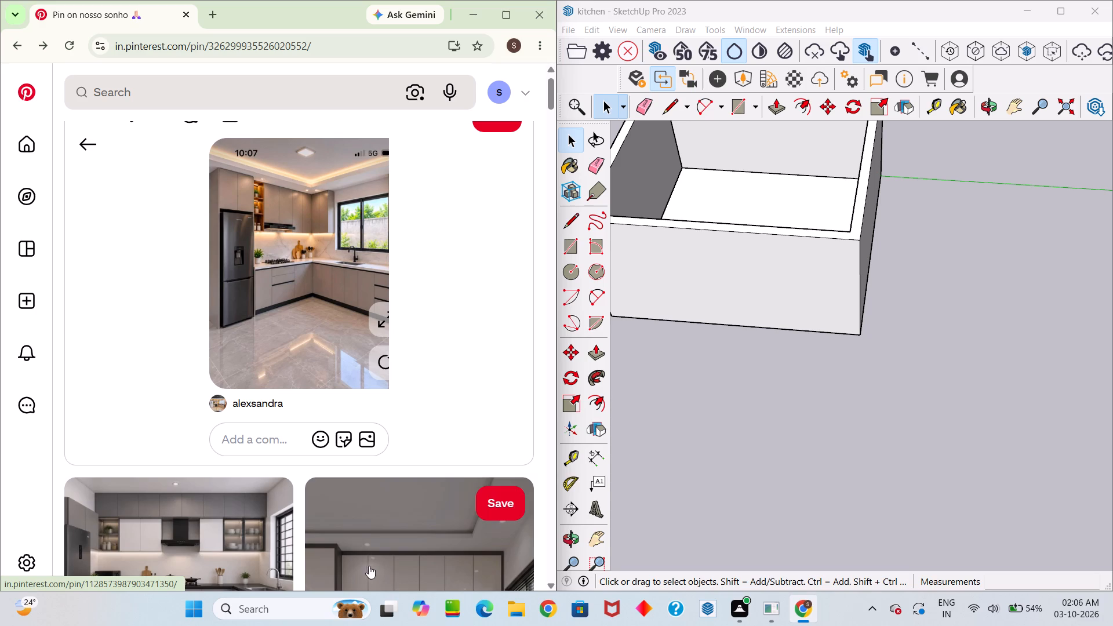
Open the saved kitchen image download (15) from the Downloads folder in the Photos viewer.
click(515, 608)
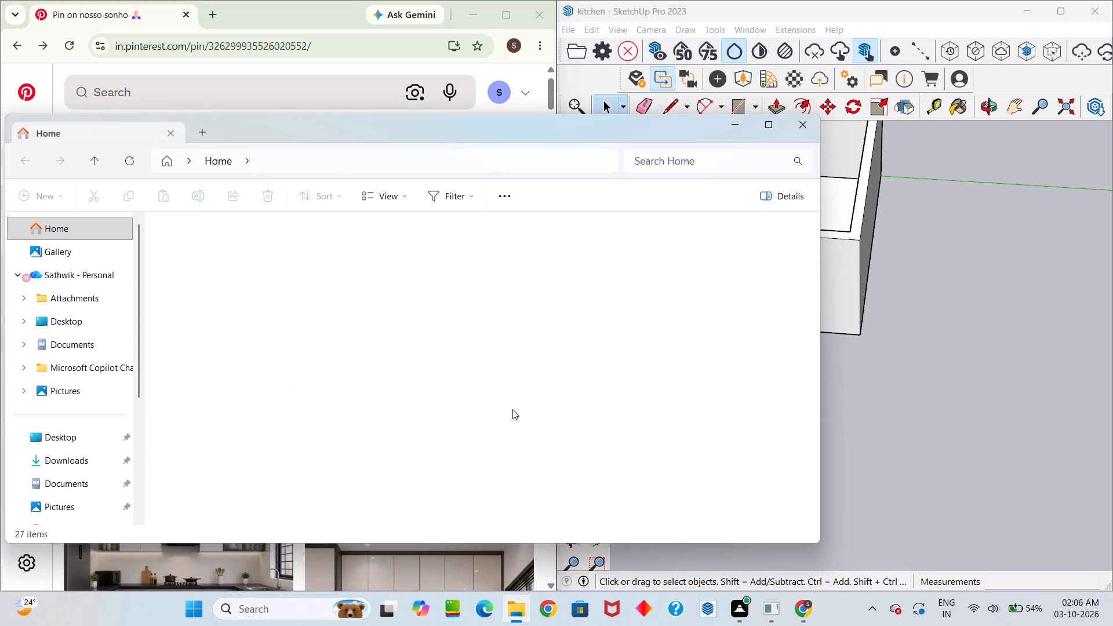
click(78, 458)
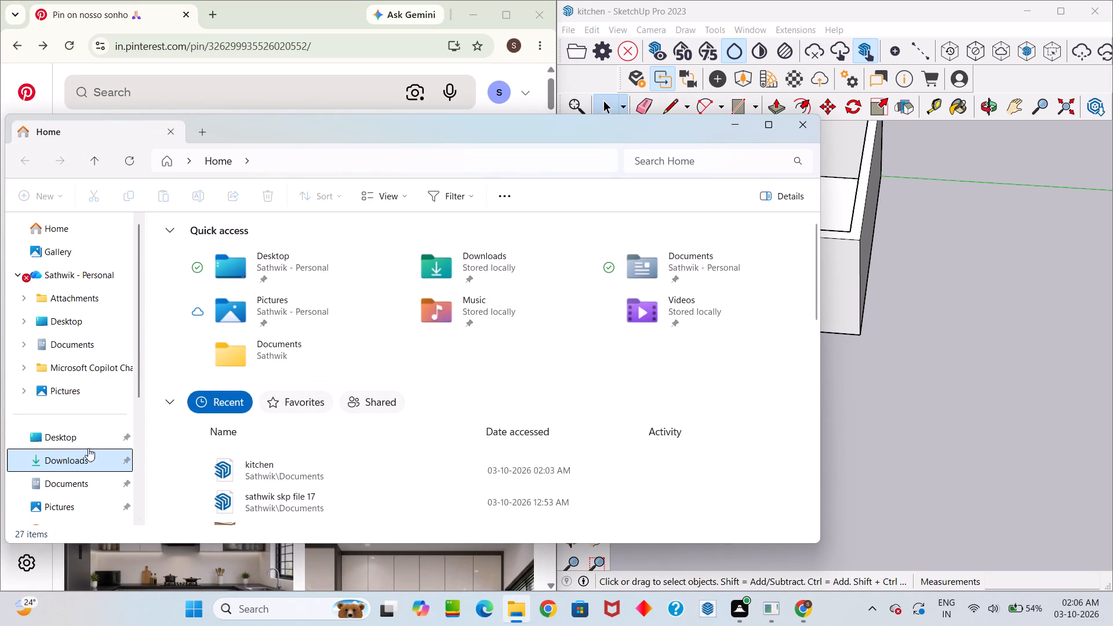
click(259, 315)
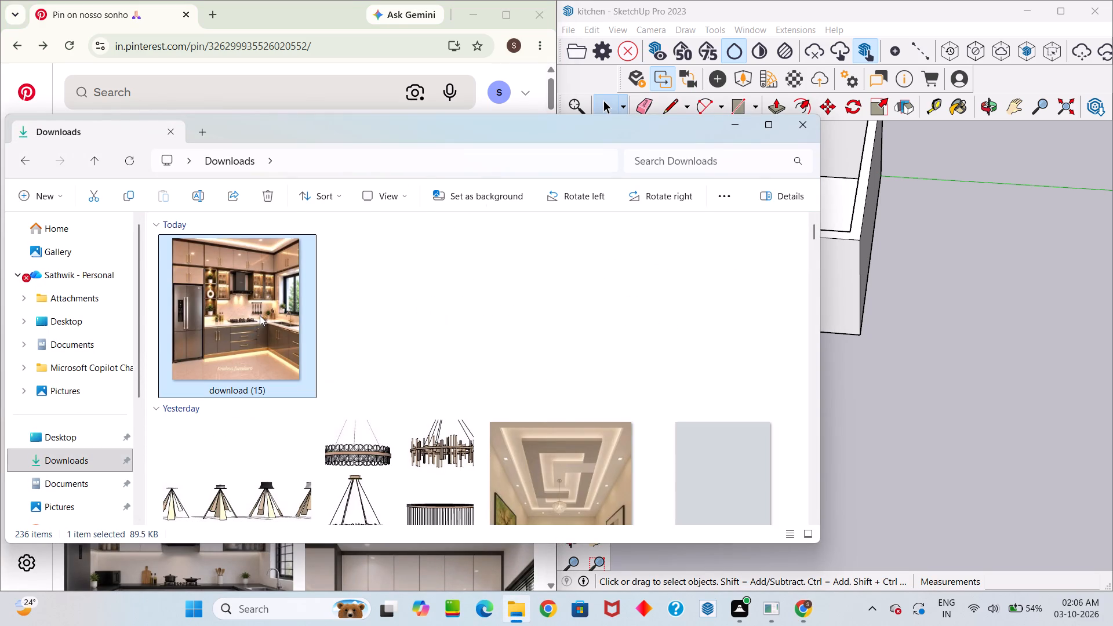
scroll(266, 313, up, 3)
double_click(266, 313)
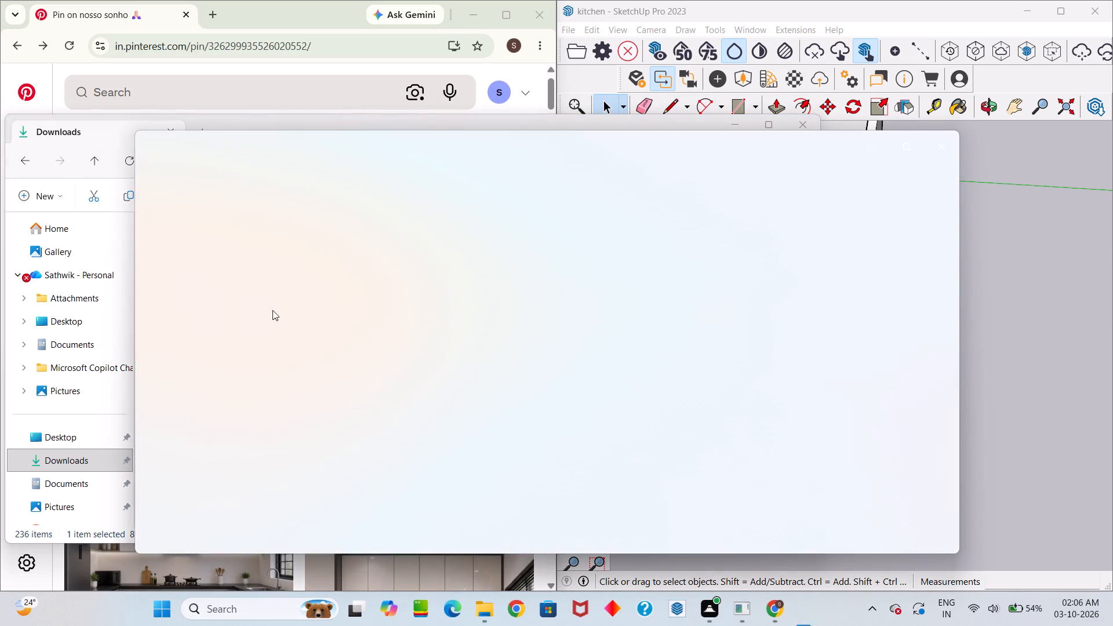
Examine the kitchen reference image up close, covering the fridge, base cabinets, countertop and upper cabinets.
scroll(626, 246, up, 6)
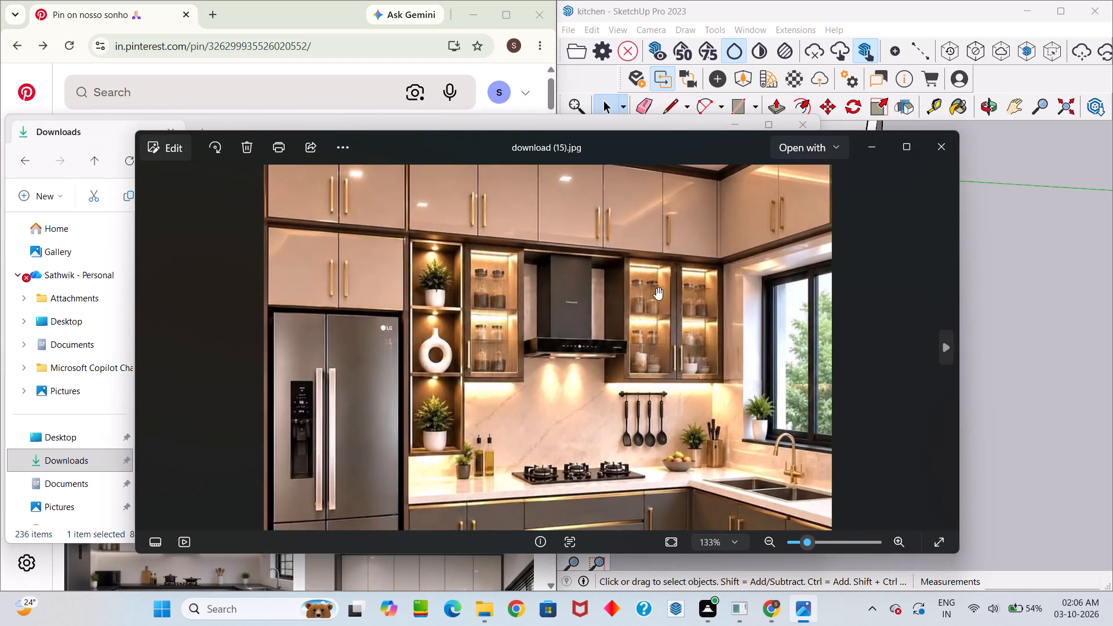
scroll(656, 287, up, 5)
middle_drag(649, 286, 663, 134)
scroll(614, 207, down, 4)
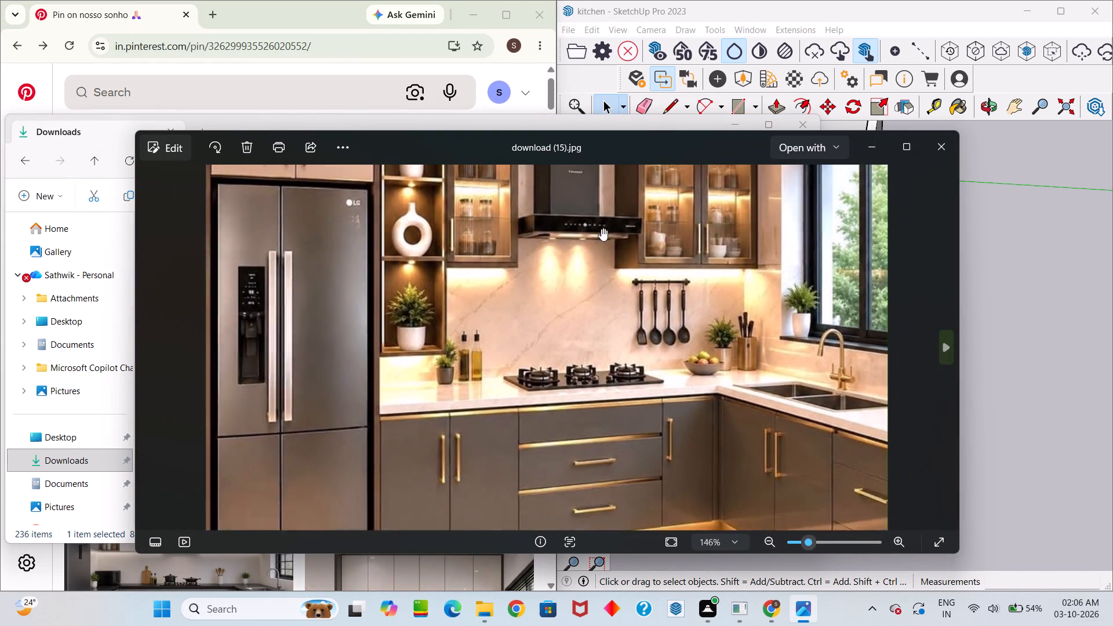
middle_drag(485, 272, 494, 191)
middle_drag(494, 199, 528, 202)
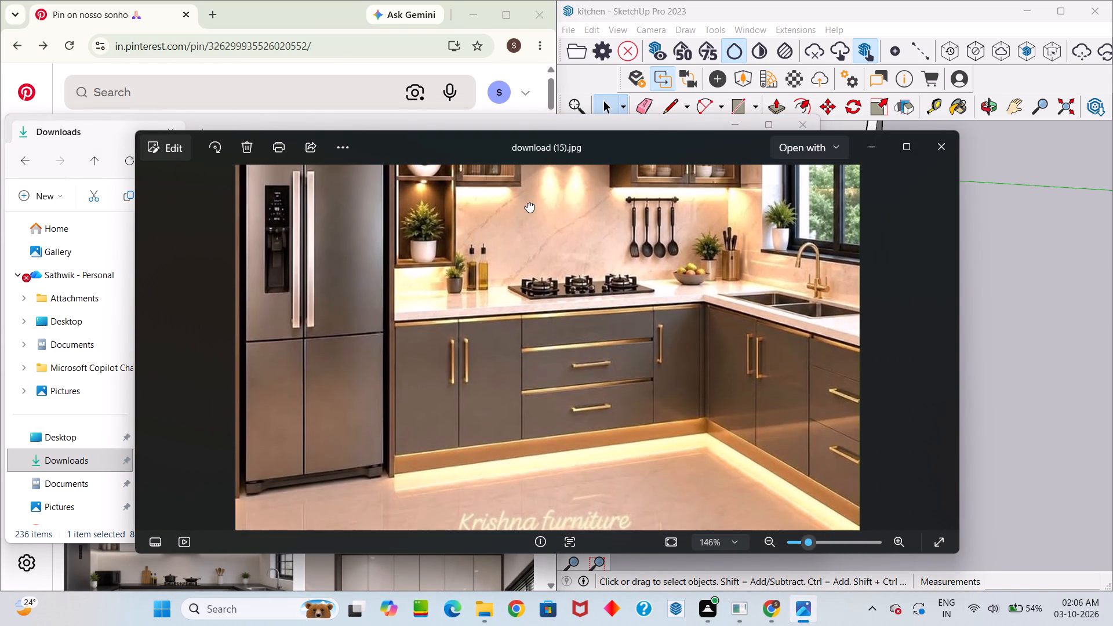
middle_drag(528, 202, 446, 501)
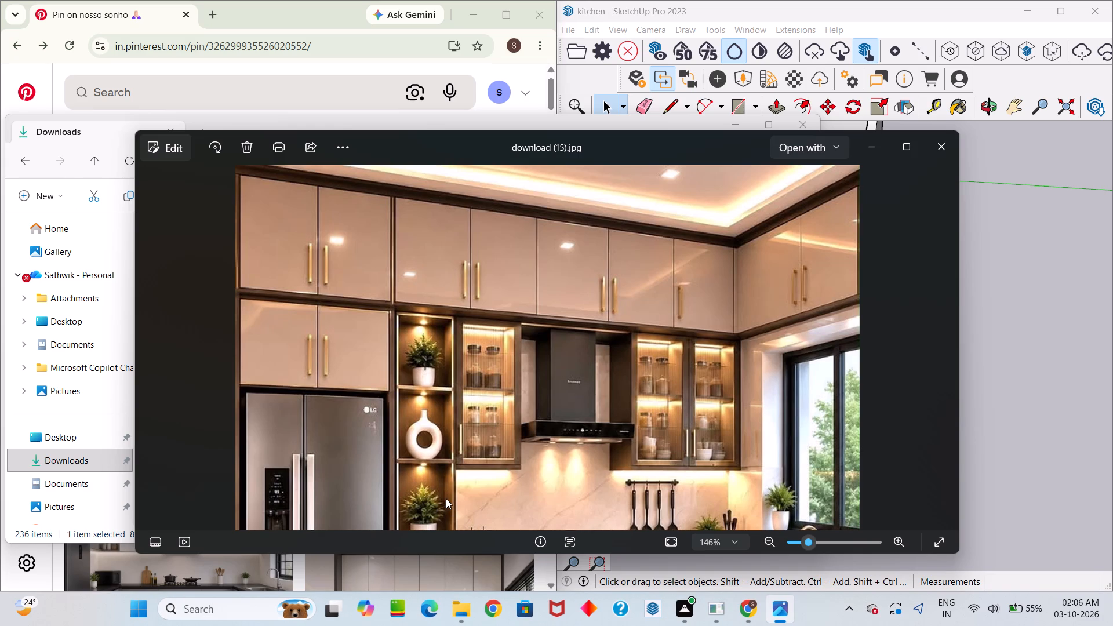
Study the reference kitchen's overall layout, including the drawers, hob, chimney, open shelves, glass cabinets, sink and window.
scroll(515, 299, down, 7)
scroll(566, 356, up, 7)
middle_drag(584, 384, 584, 289)
scroll(537, 362, up, 6)
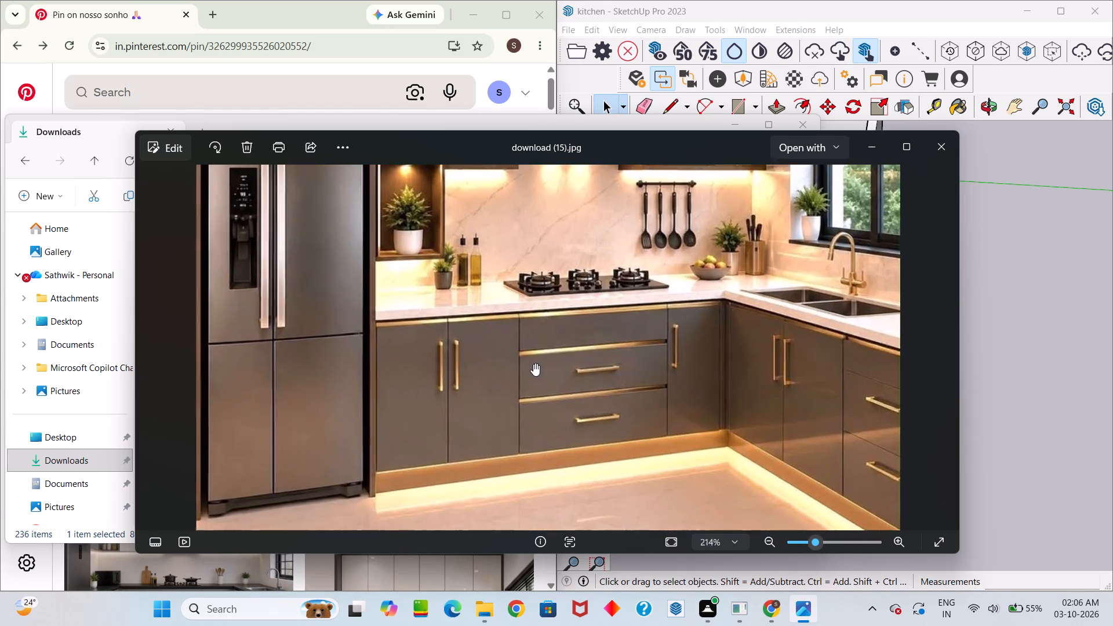
scroll(532, 364, down, 5)
scroll(558, 410, down, 3)
scroll(552, 409, up, 2)
scroll(552, 407, down, 8)
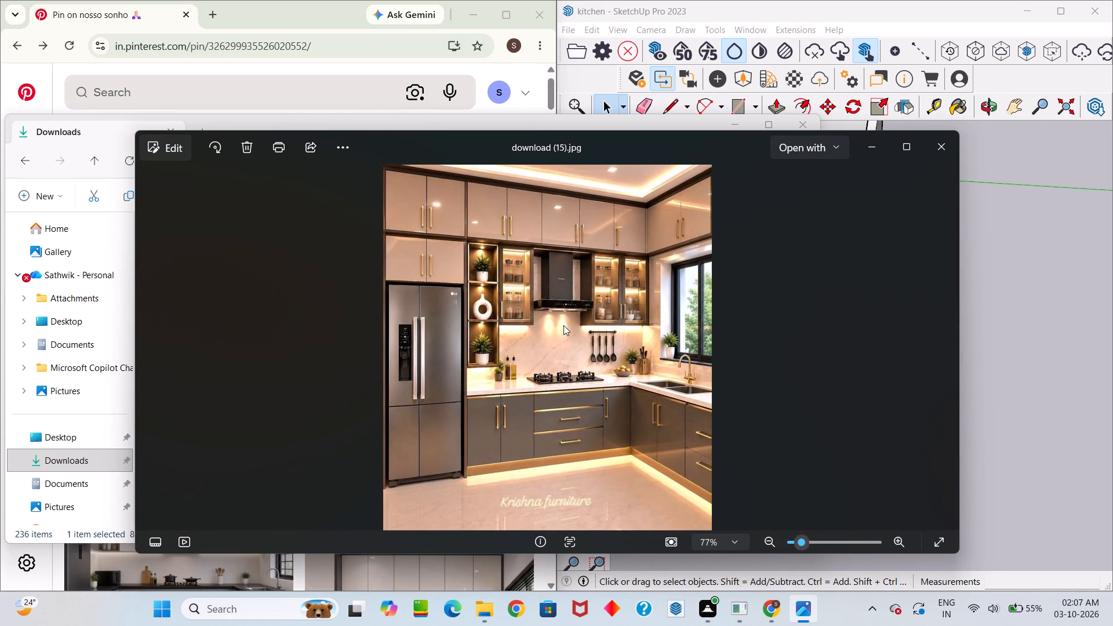
scroll(559, 327, up, 4)
middle_drag(577, 339, 686, 319)
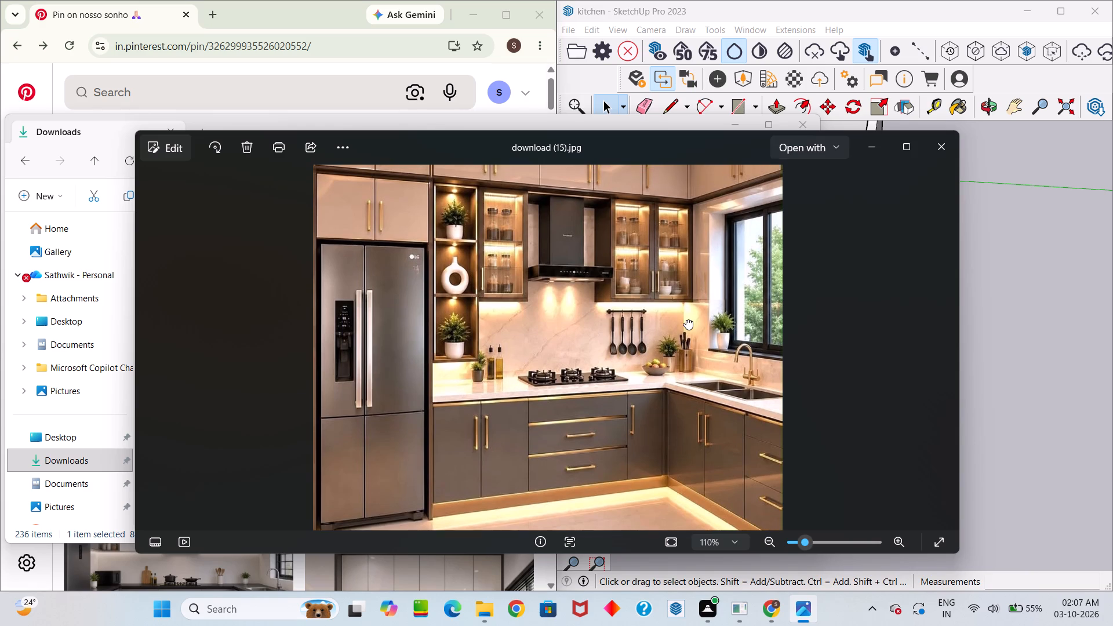
middle_drag(686, 319, 684, 321)
scroll(683, 321, down, 1)
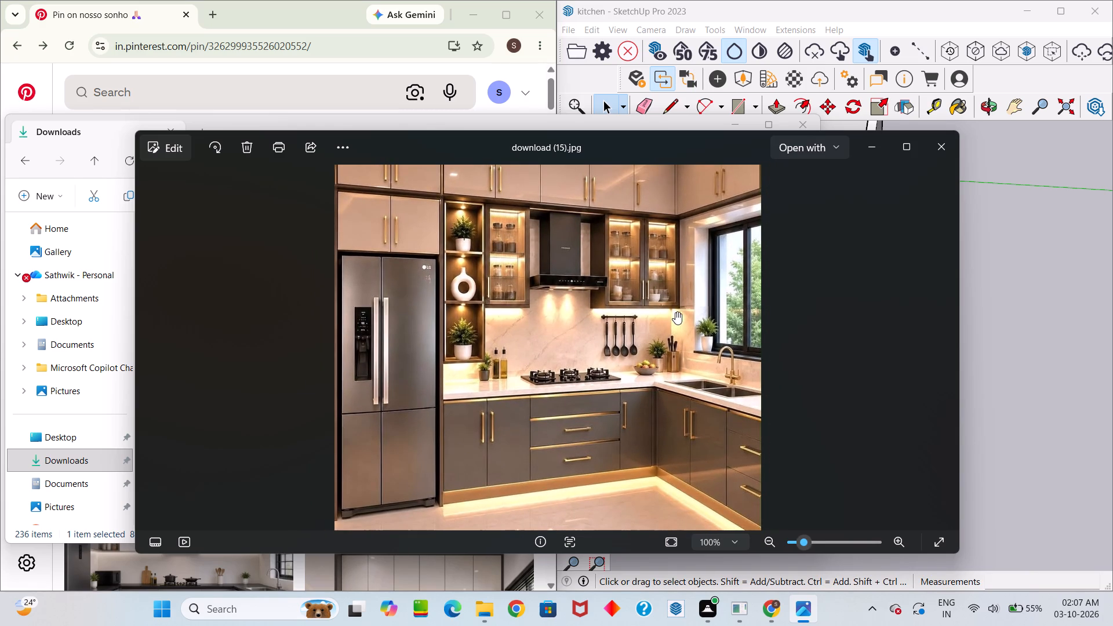
scroll(674, 335, up, 3)
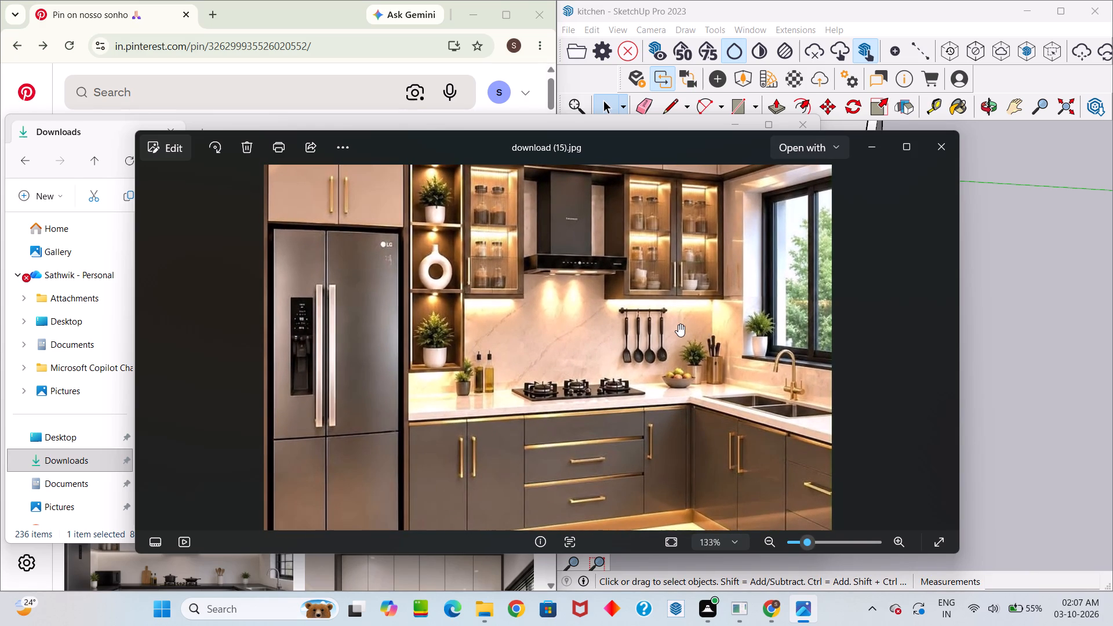
Examine the kitchen reference image at several zoom levels, covering the fridge, open shelves, glass cabinets, chimney, hob and sink.
scroll(677, 330, up, 1)
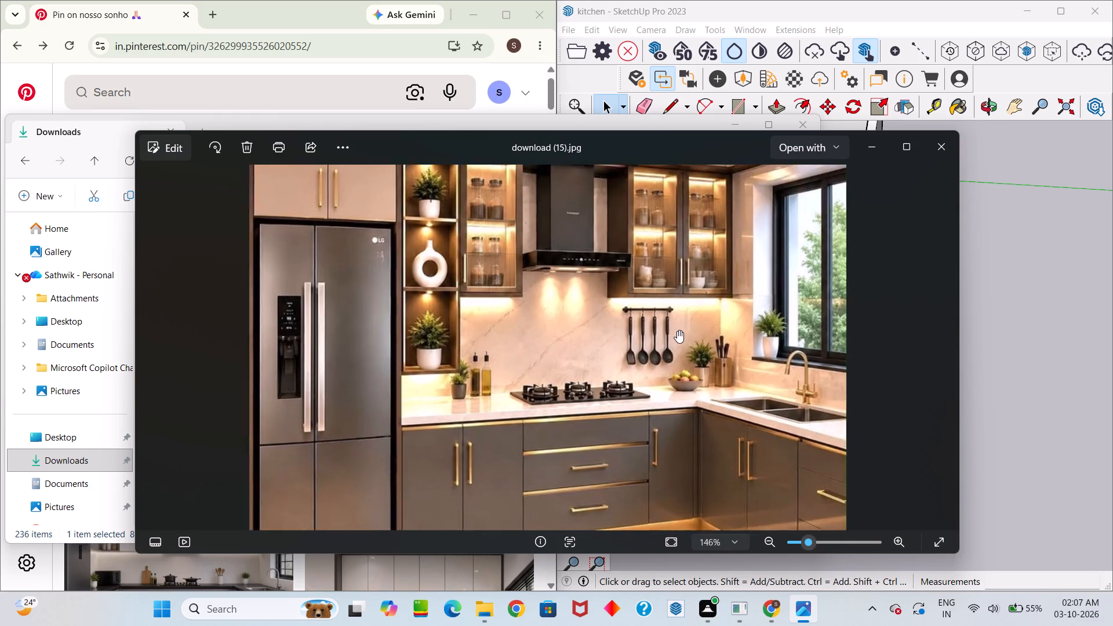
scroll(677, 330, up, 1)
scroll(677, 330, down, 10)
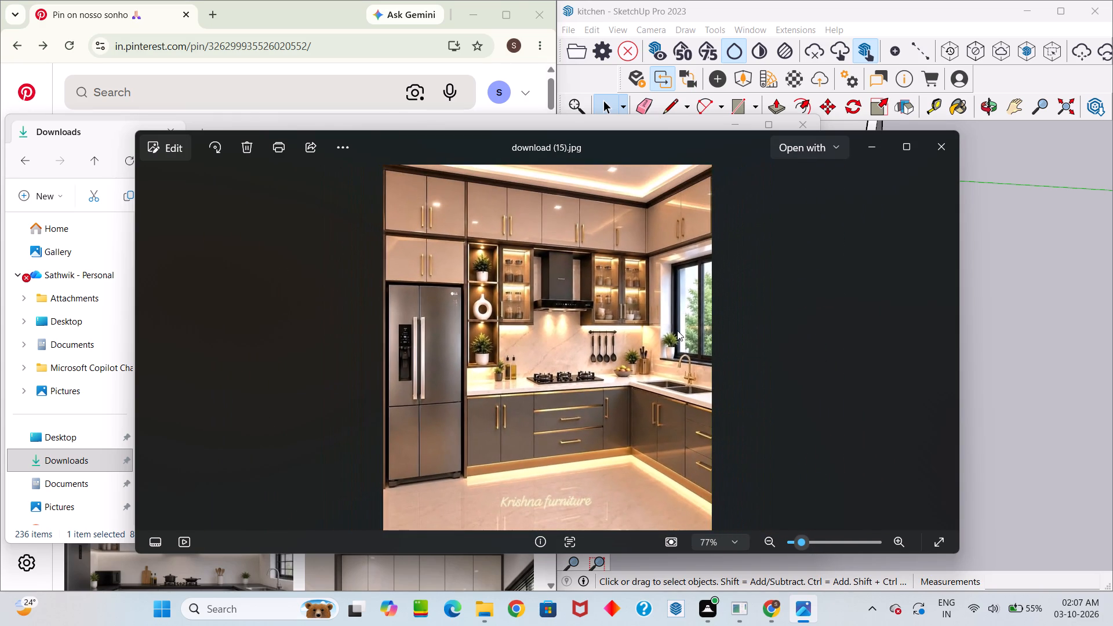
middle_drag(675, 332, 693, 380)
scroll(687, 379, up, 9)
middle_drag(687, 379, 703, 402)
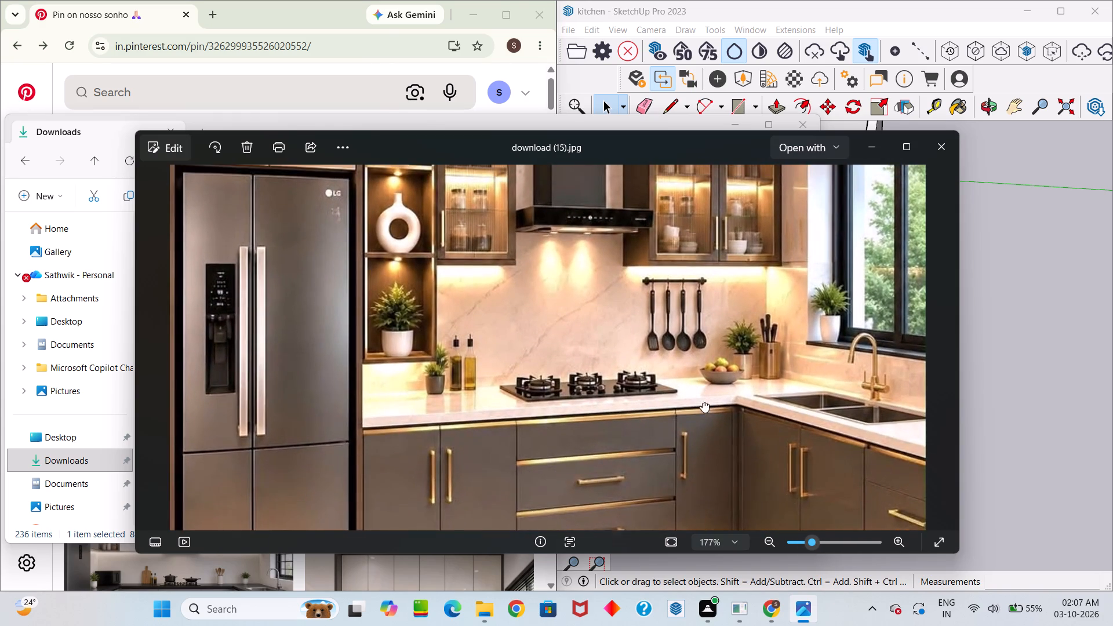
middle_drag(703, 402, 740, 502)
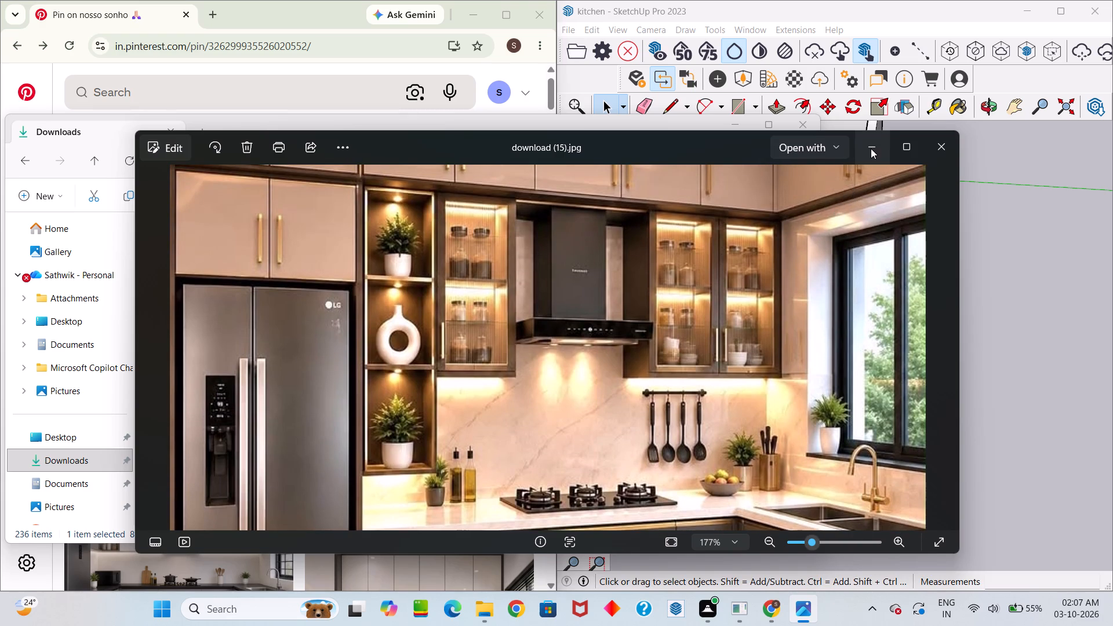
Give the kitchen reference image a final overall view and close the image viewer.
drag(732, 152, 608, 133)
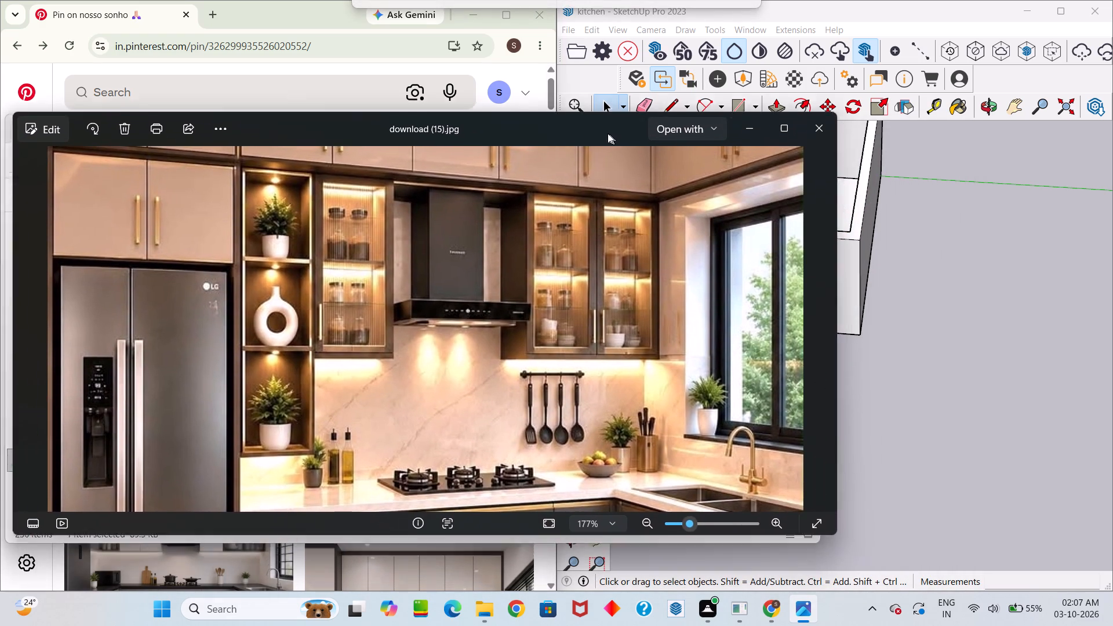
drag(608, 133, 619, 71)
scroll(626, 137, down, 3)
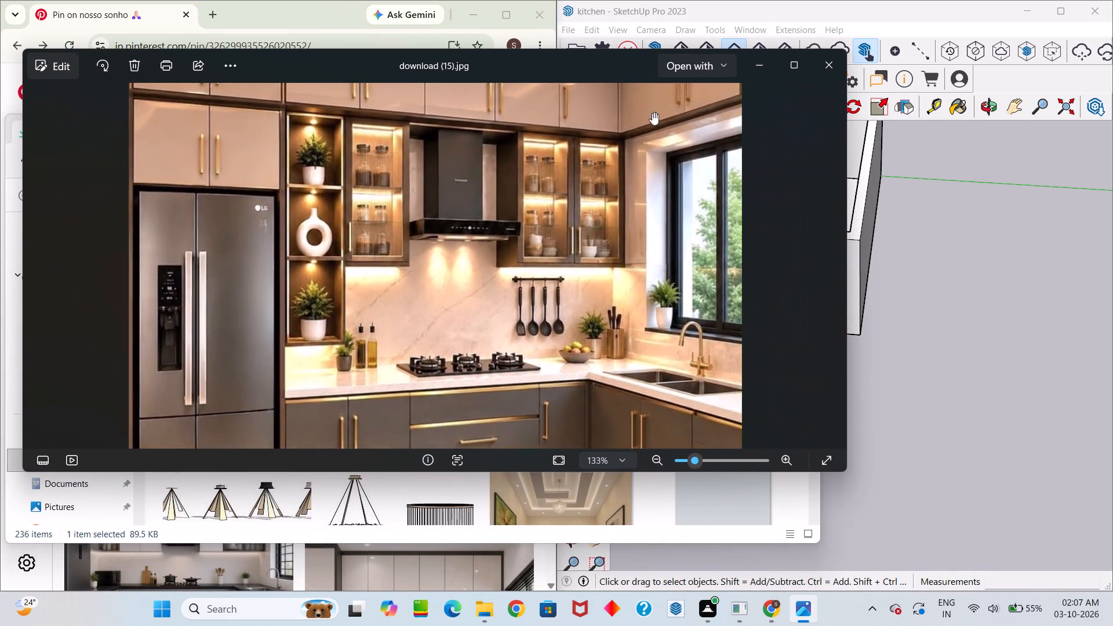
scroll(714, 69, down, 8)
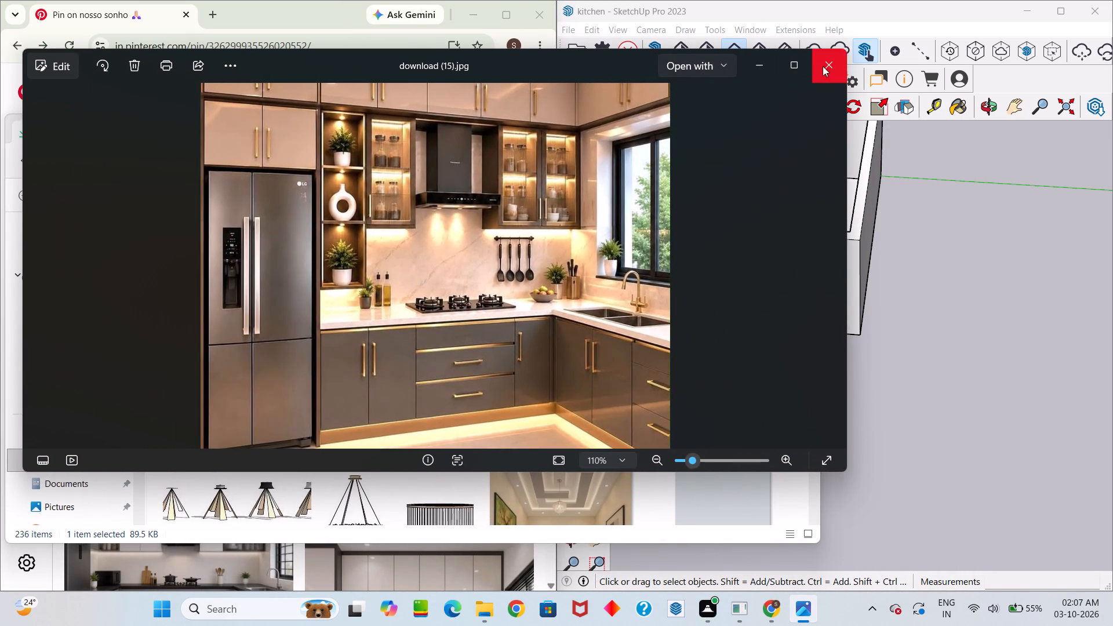
click(830, 65)
Look through the images and models in the Downloads folder and close the folder window.
scroll(373, 260, down, 5)
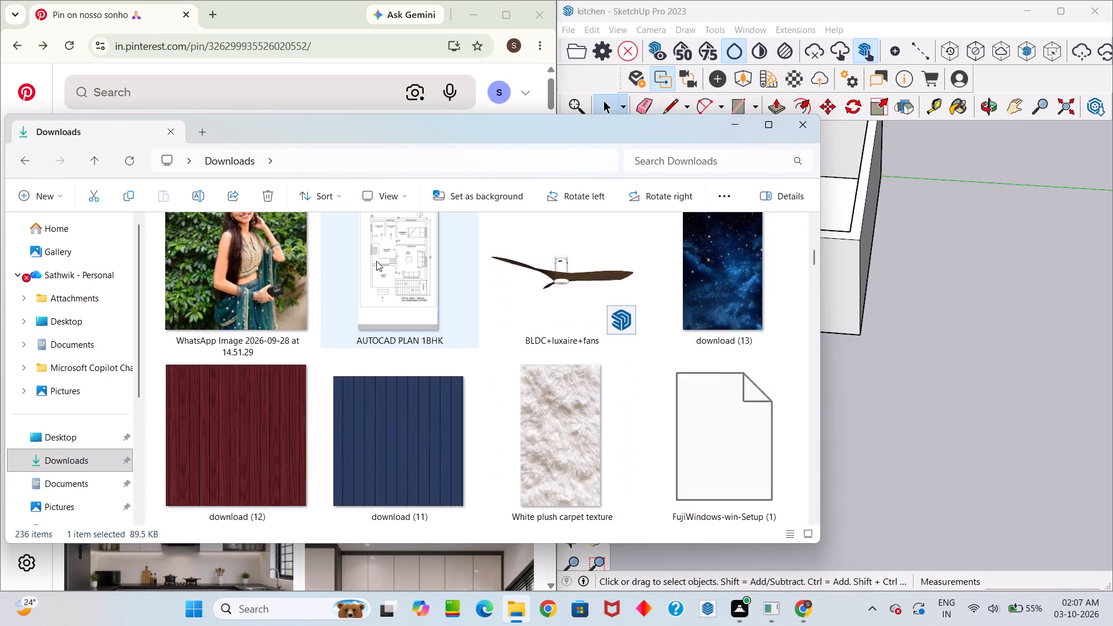
scroll(397, 258, up, 4)
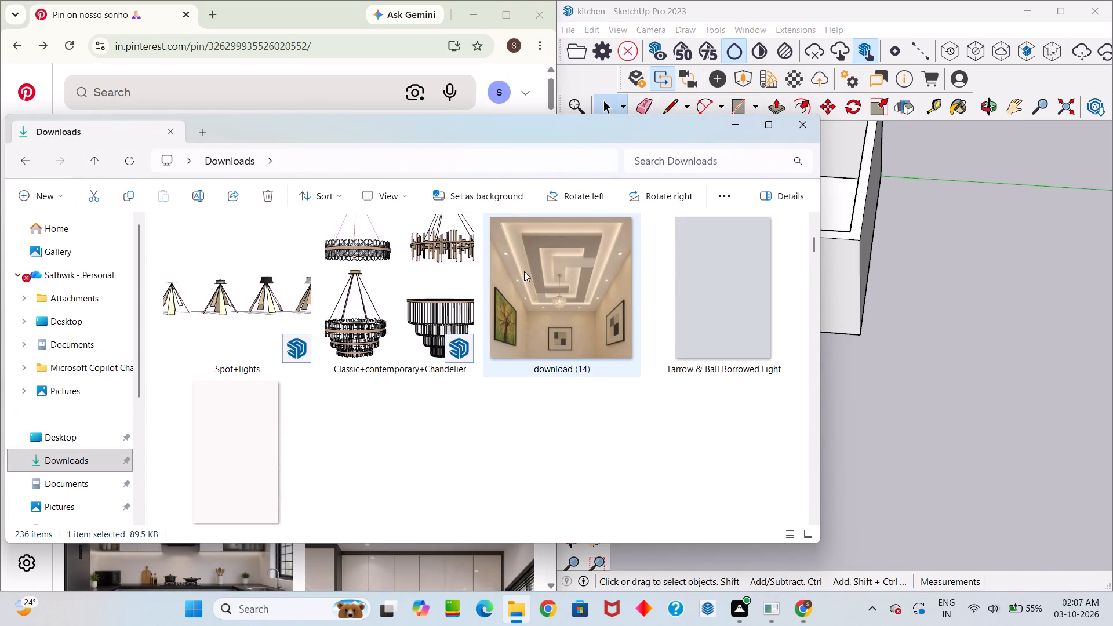
scroll(399, 304, down, 3)
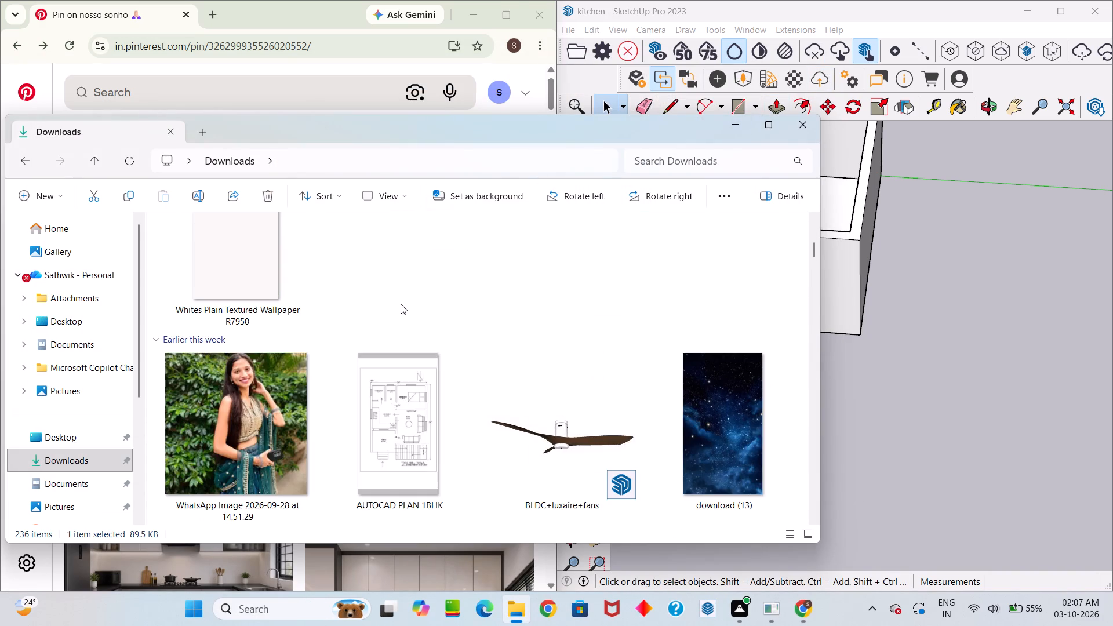
scroll(403, 304, down, 2)
scroll(410, 308, up, 3)
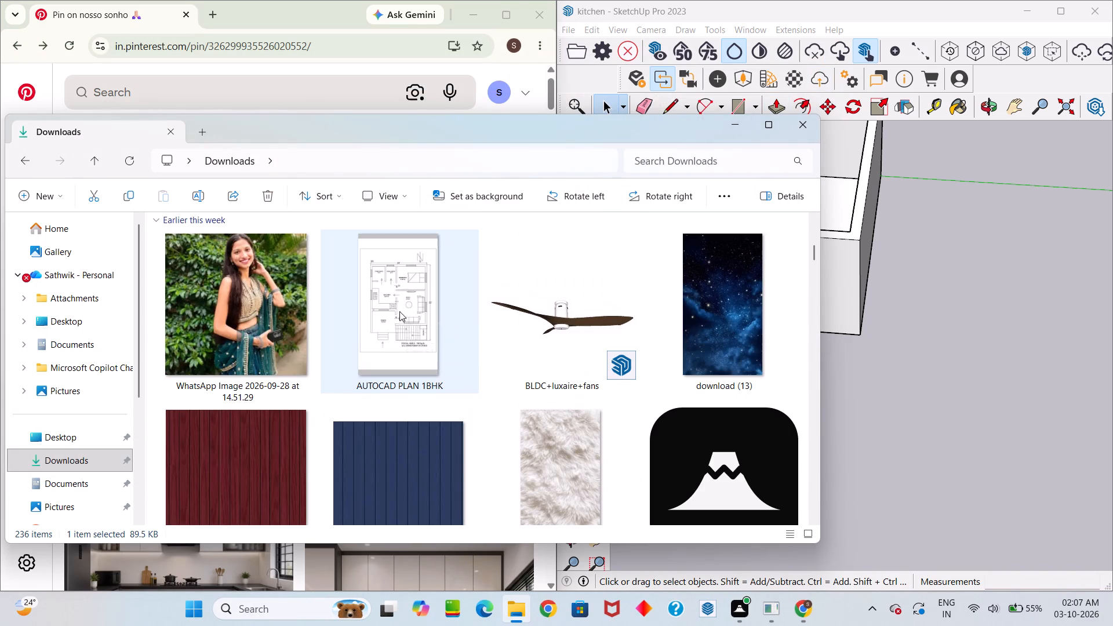
drag(528, 133, 365, 136)
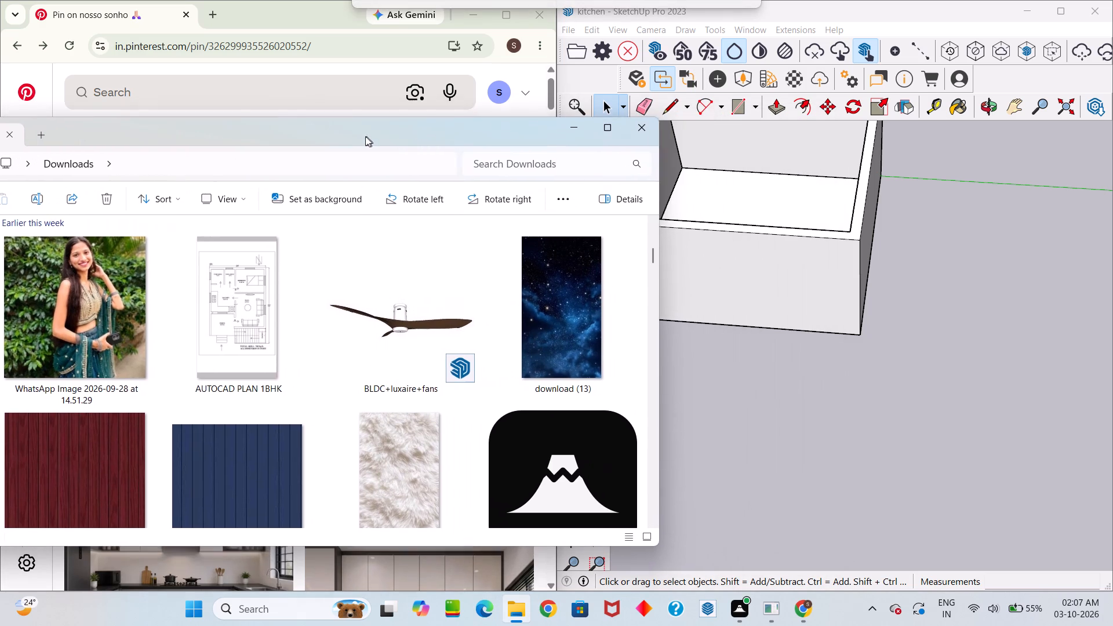
drag(365, 136, 288, 129)
click(556, 121)
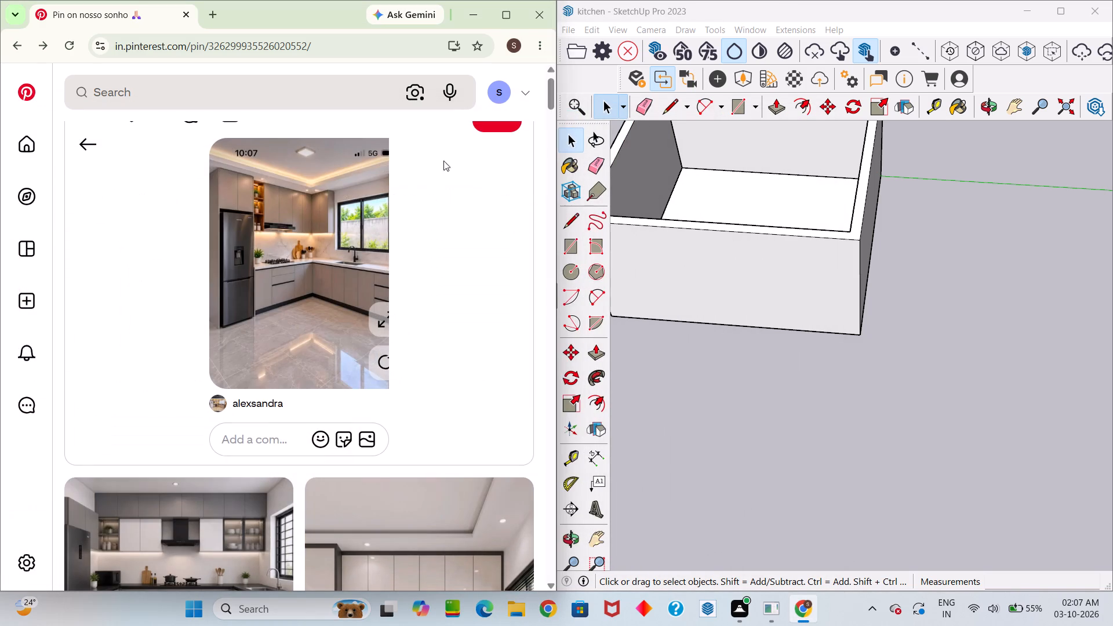
Browse the kitchen pins related to the opened grey L-shaped kitchen pin for other design ideas.
scroll(420, 182, down, 3)
scroll(419, 187, up, 4)
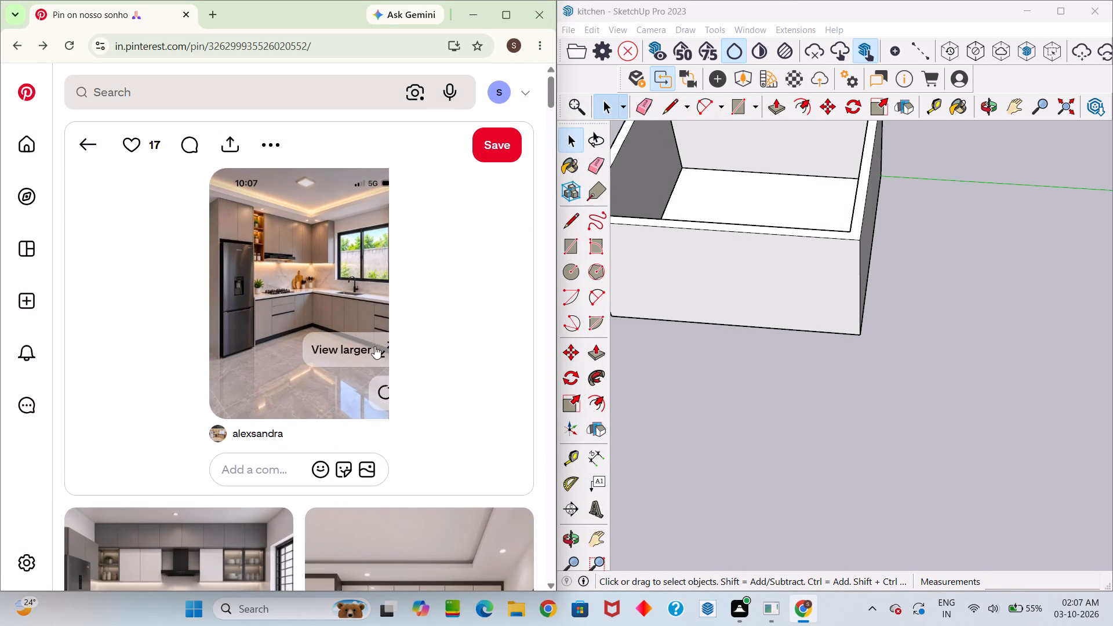
scroll(390, 336, down, 6)
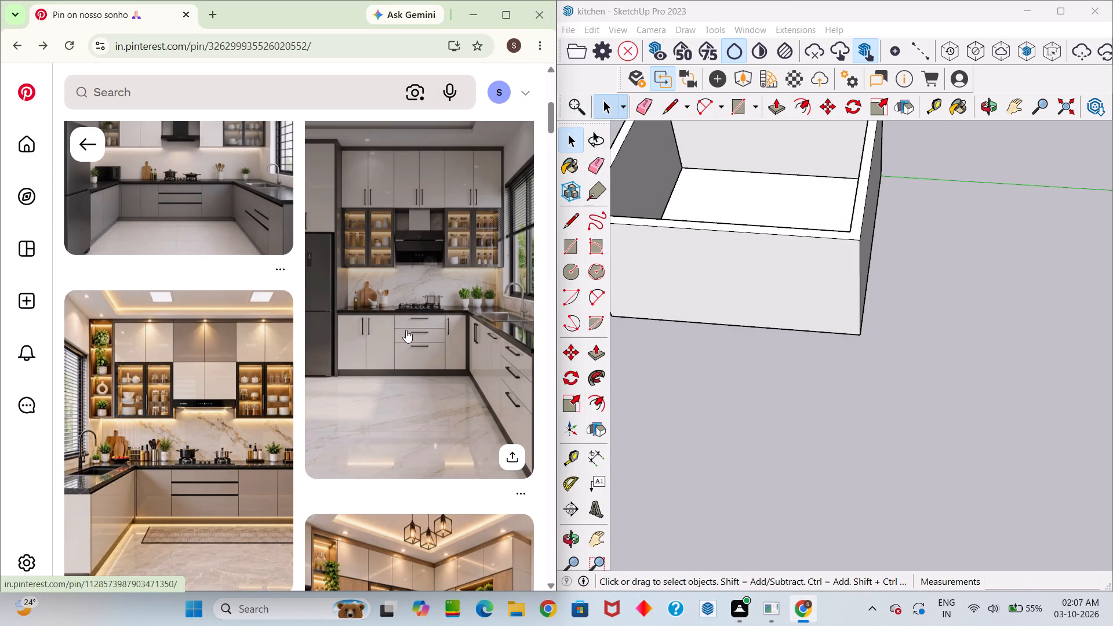
scroll(408, 330, down, 16)
scroll(437, 351, down, 5)
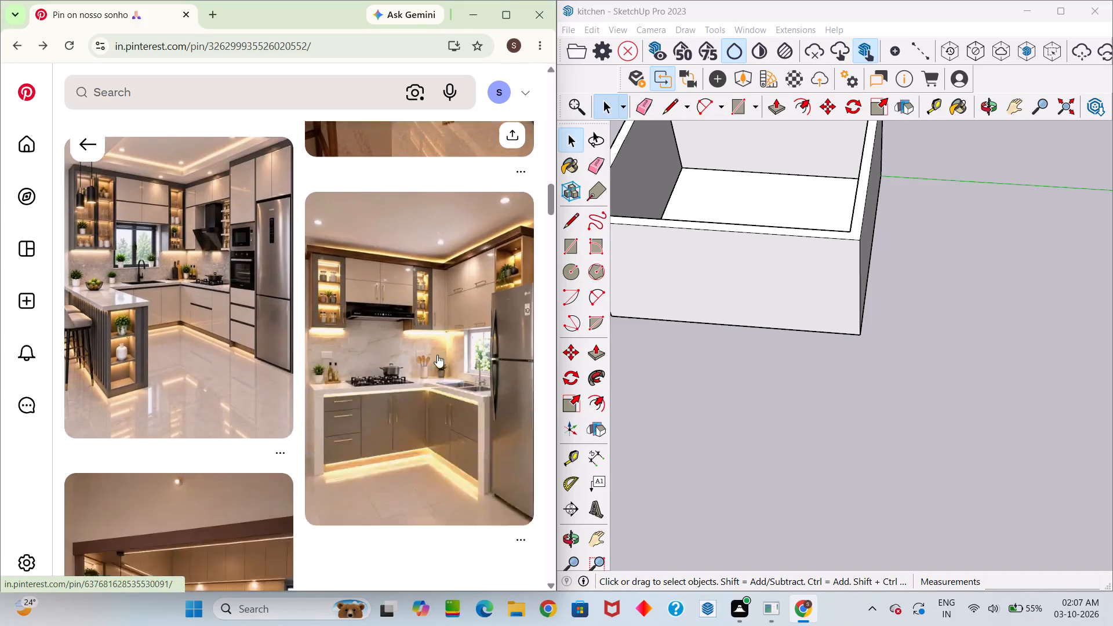
scroll(441, 354, down, 5)
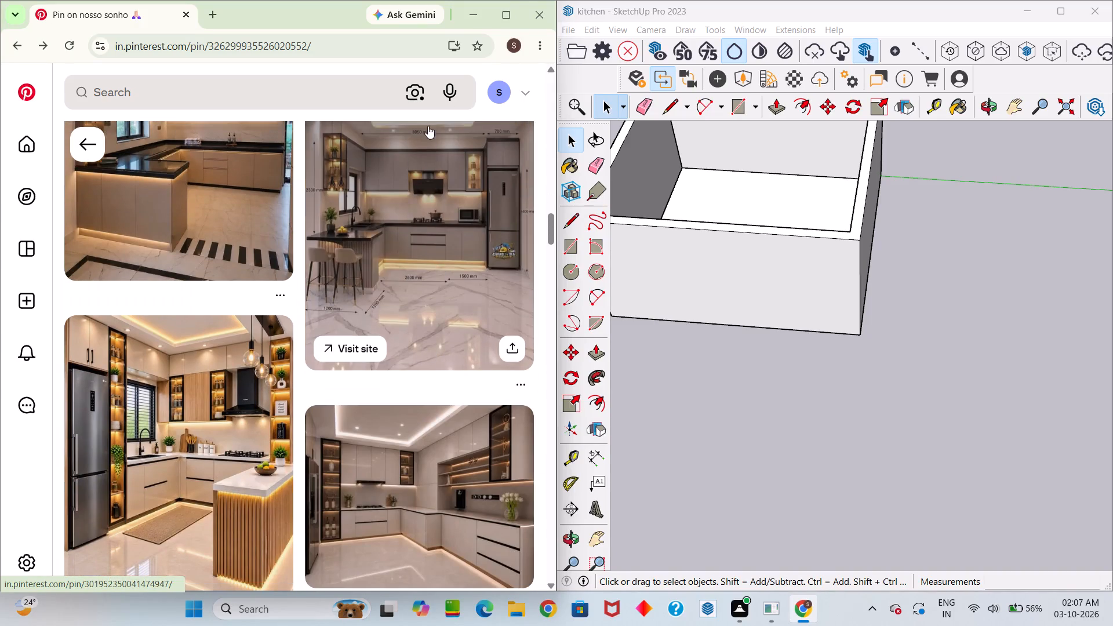
Restart Chrome under the same user profile, with its window docked side by side with SketchUp.
click(511, 45)
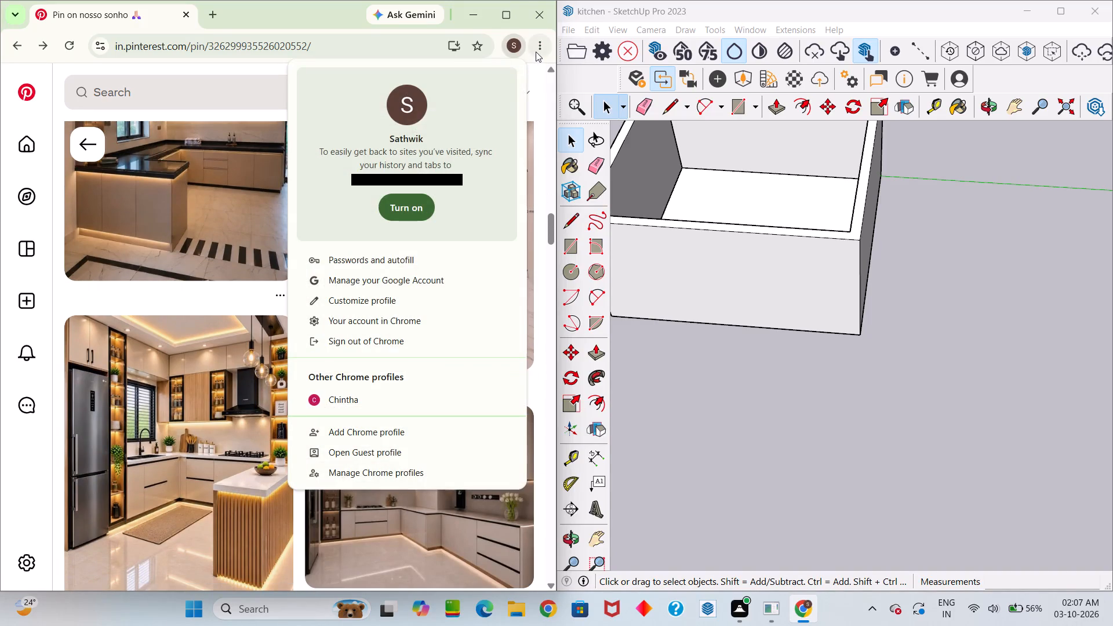
click(533, 18)
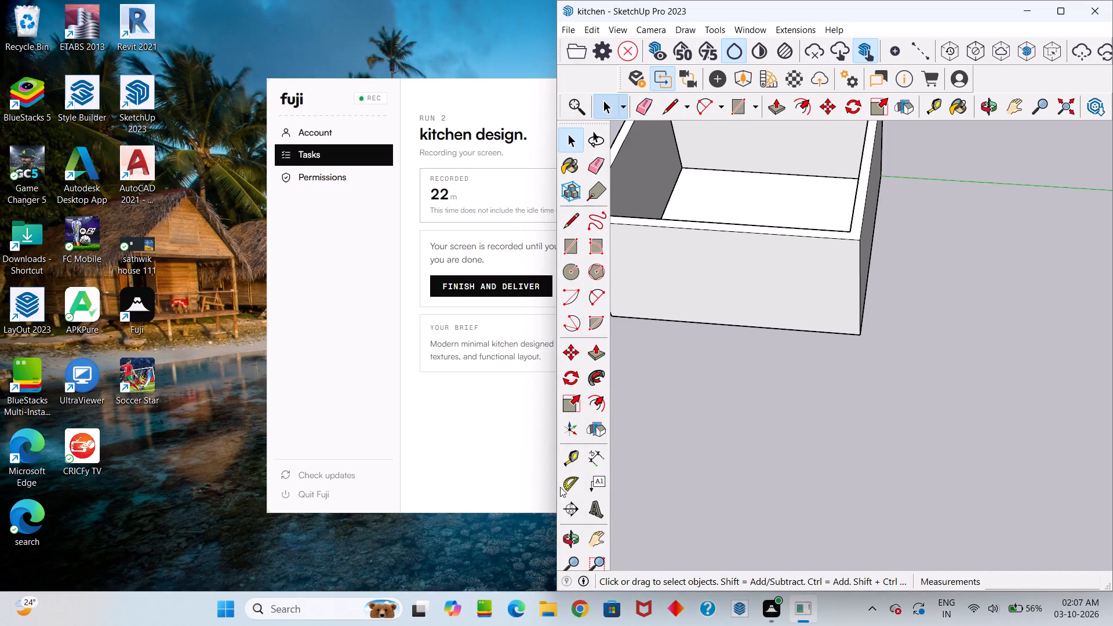
click(572, 605)
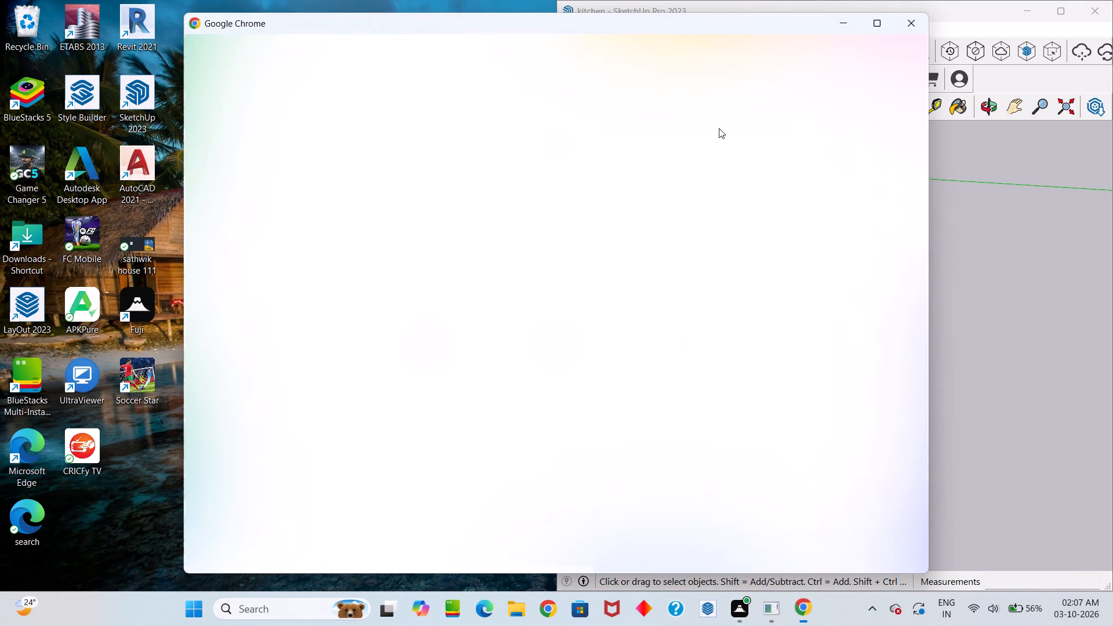
drag(715, 25, 505, 39)
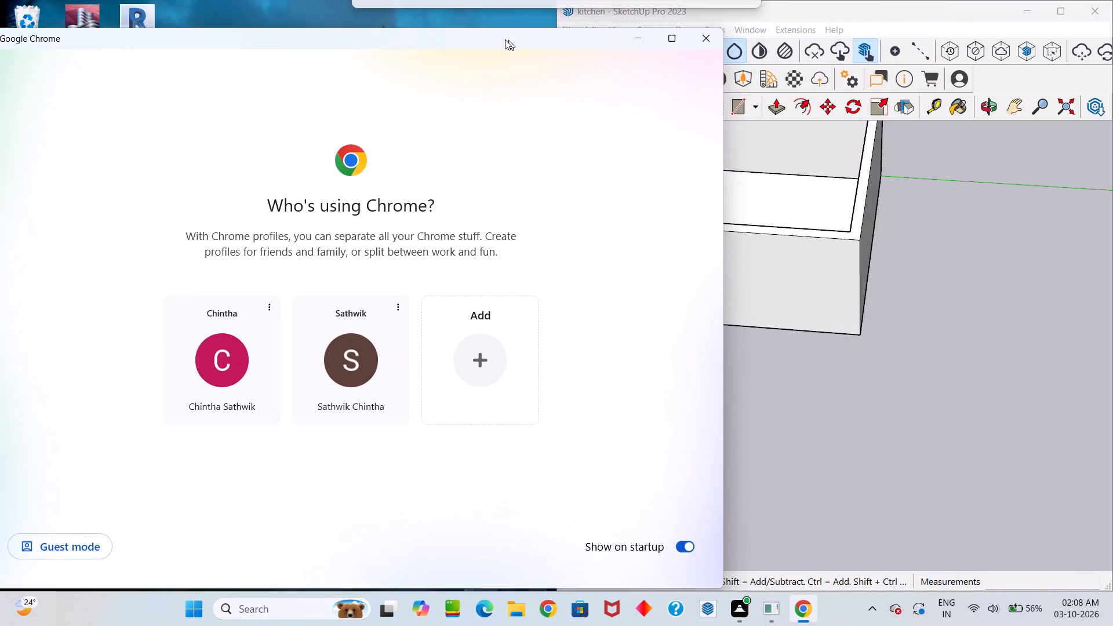
drag(505, 39, 452, 0)
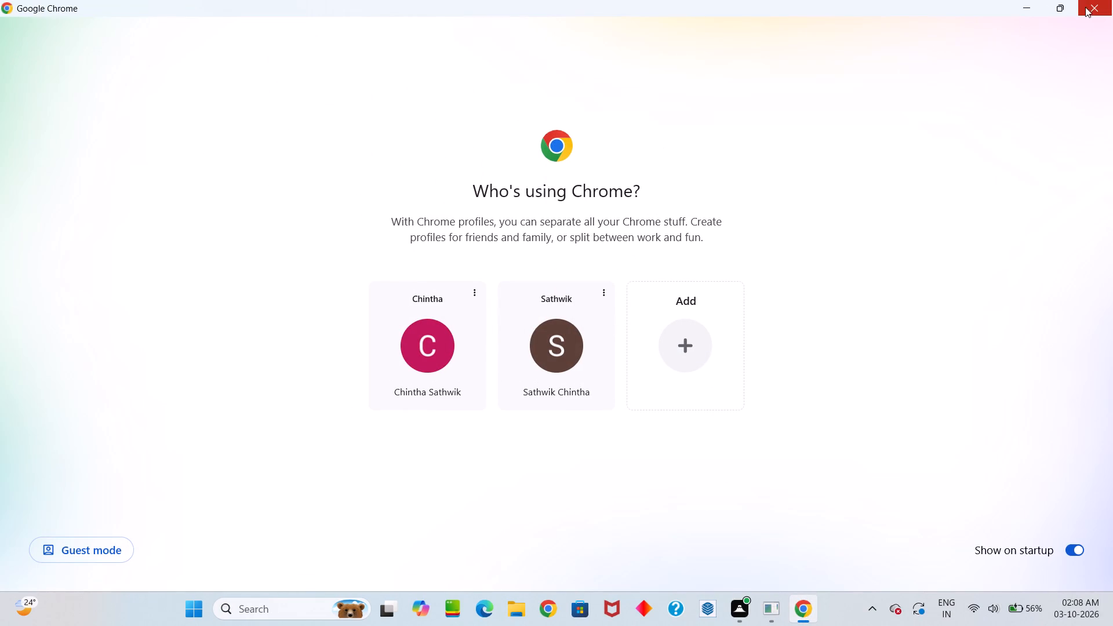
click(1062, 5)
drag(781, 34, 777, 35)
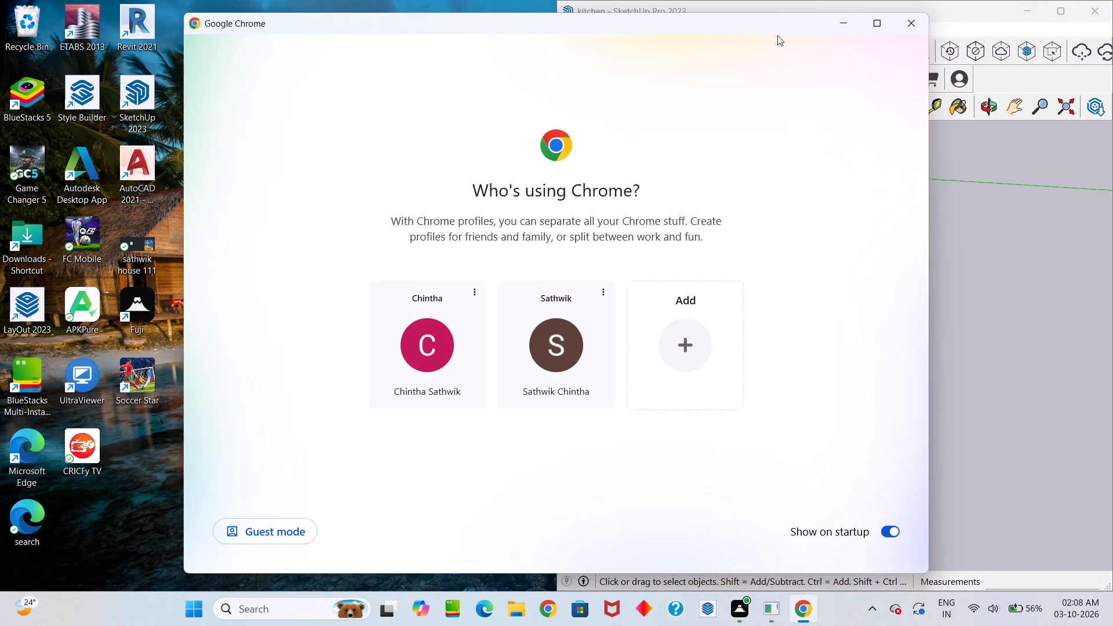
drag(777, 35, 329, 1)
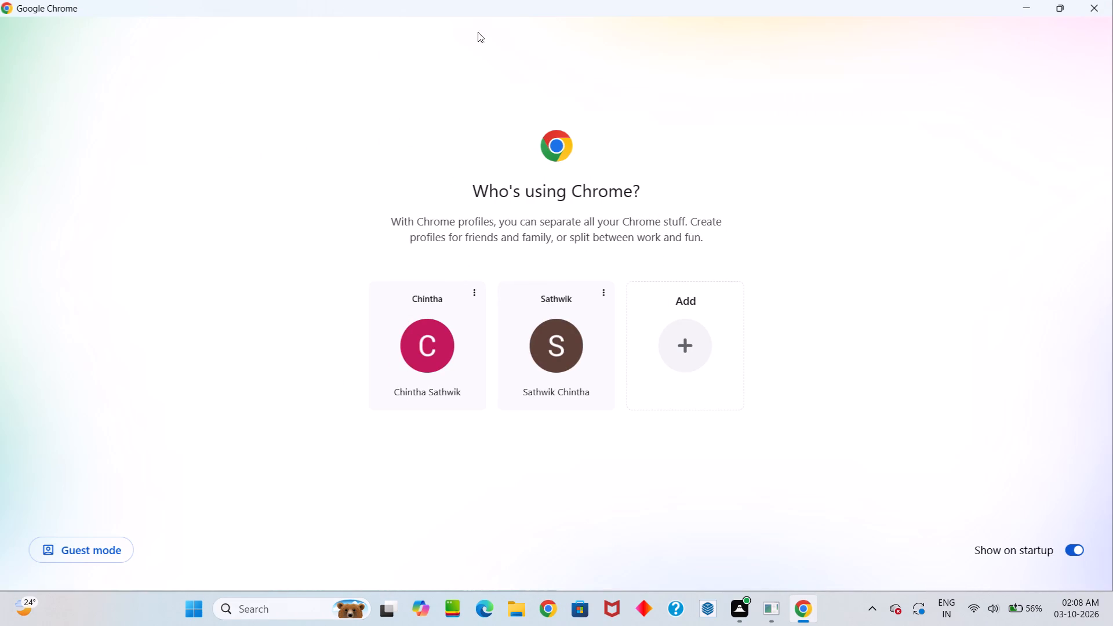
click(1053, 6)
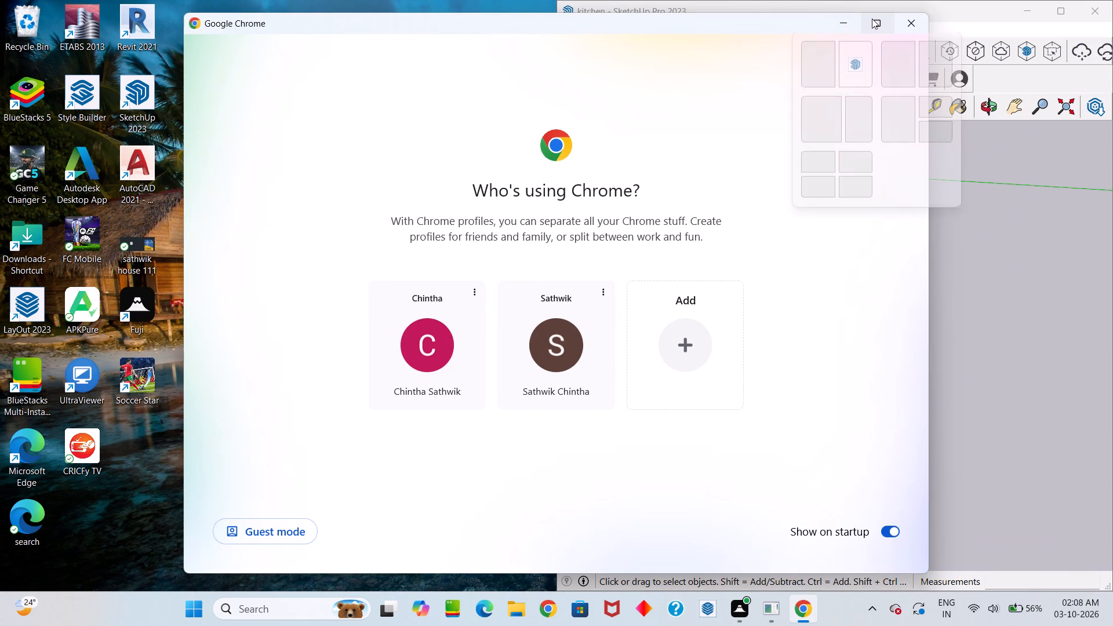
click(860, 49)
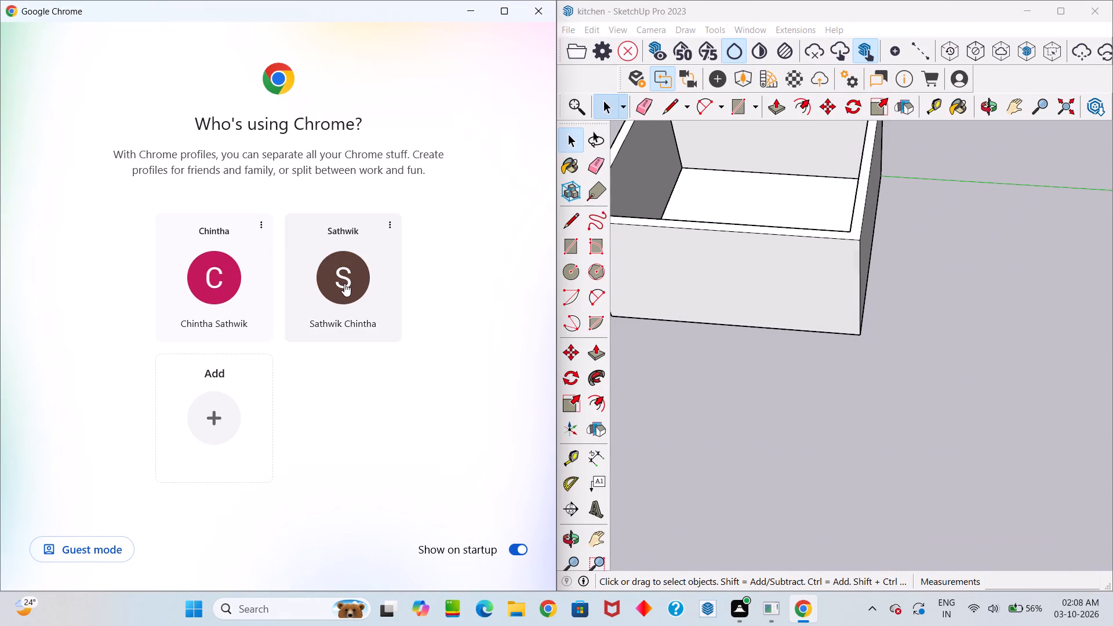
click(345, 283)
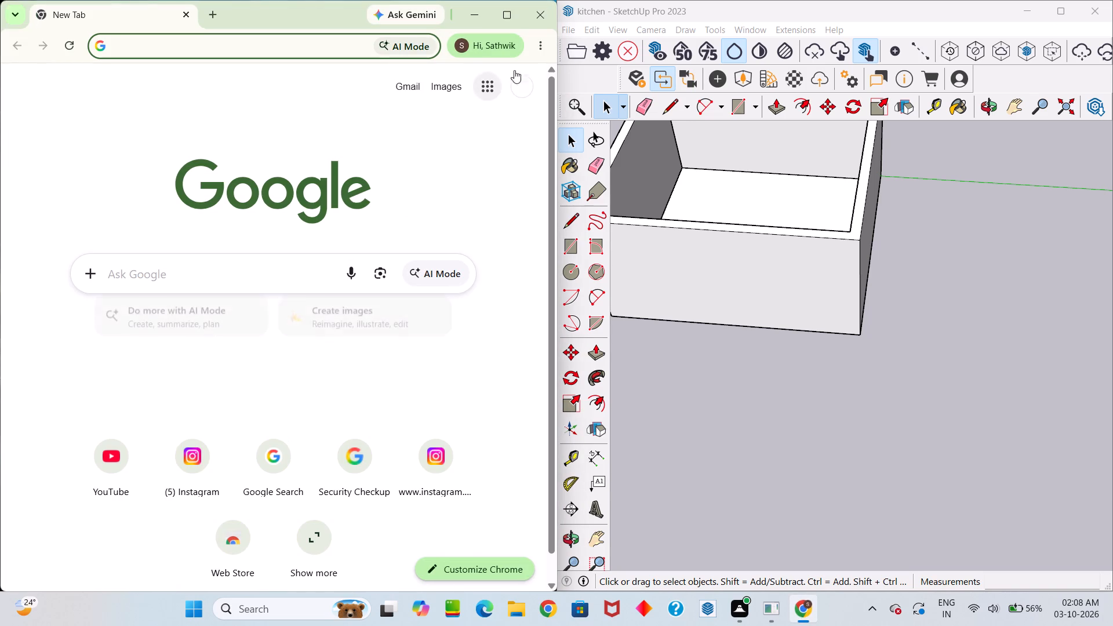
Reopen the Pinterest pin "Luxury modern kitchen with LED design ceiling and Marble Island 2026" from the browsing history.
click(544, 41)
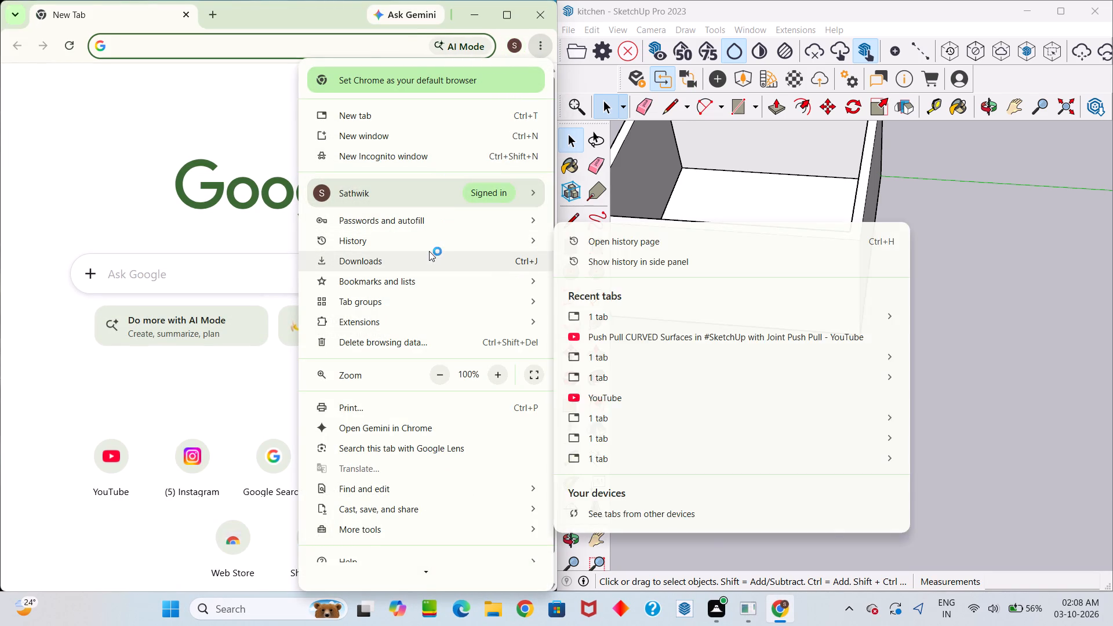
click(429, 243)
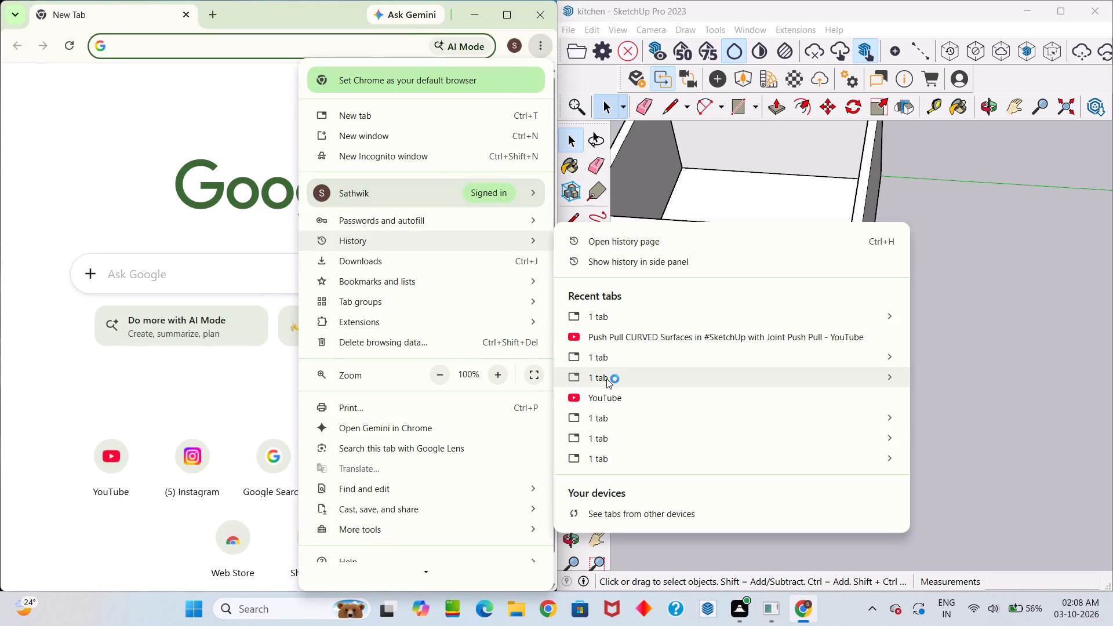
scroll(612, 377, down, 5)
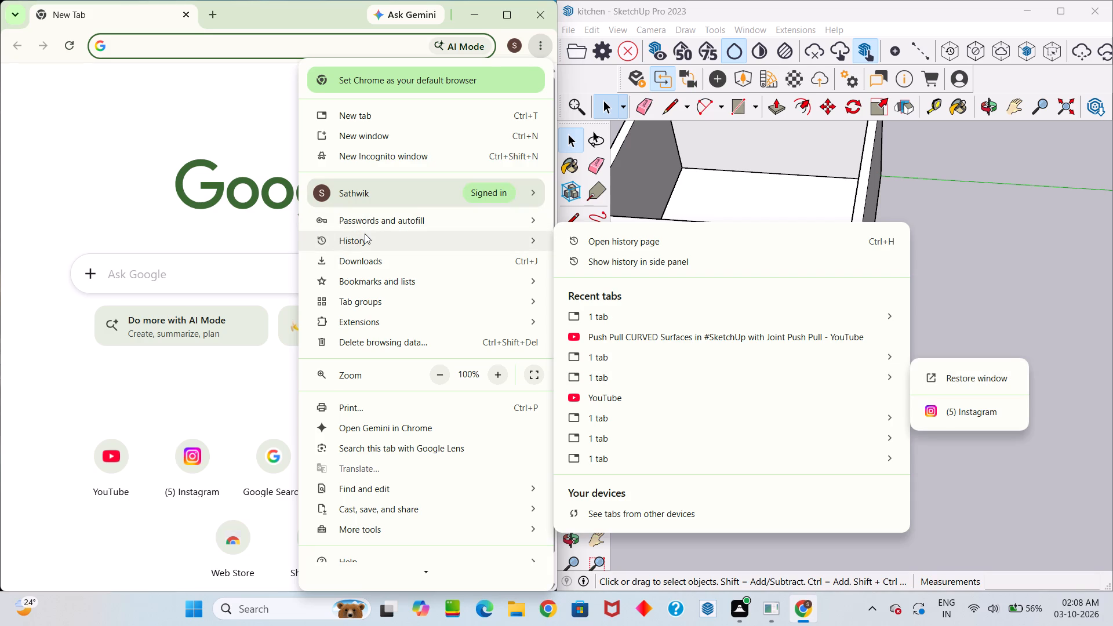
click(365, 234)
scroll(395, 253, down, 1)
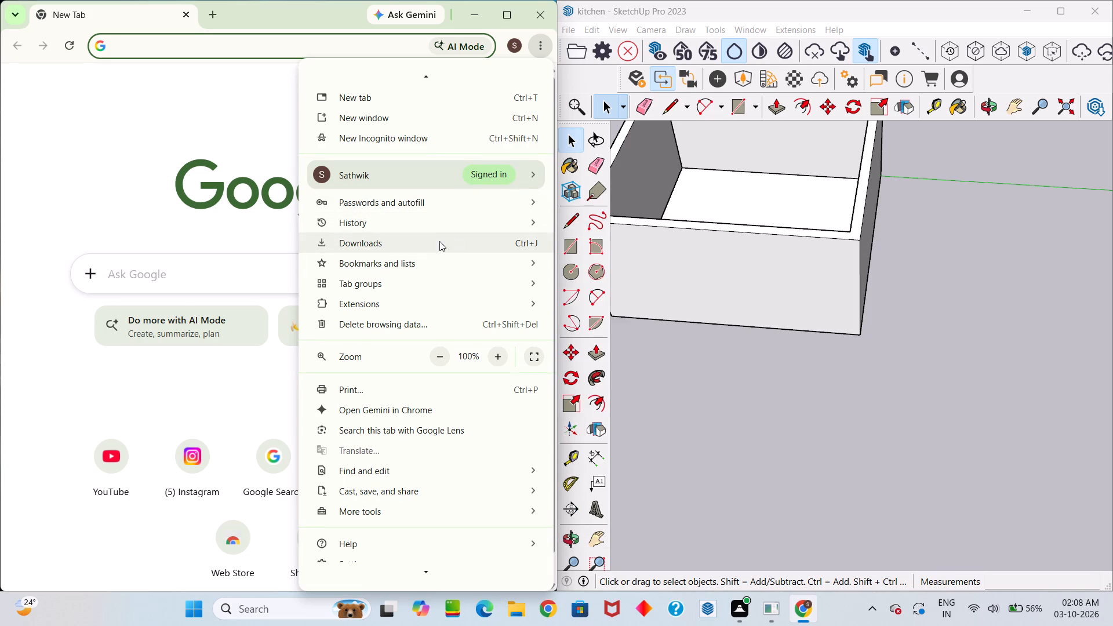
click(436, 217)
click(610, 219)
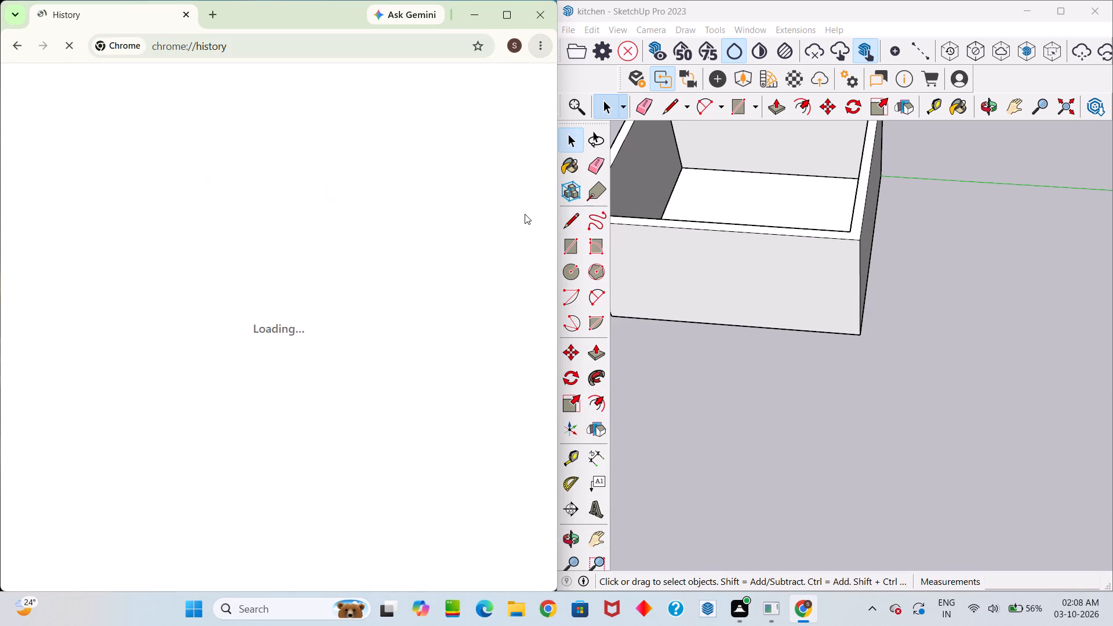
scroll(332, 261, down, 4)
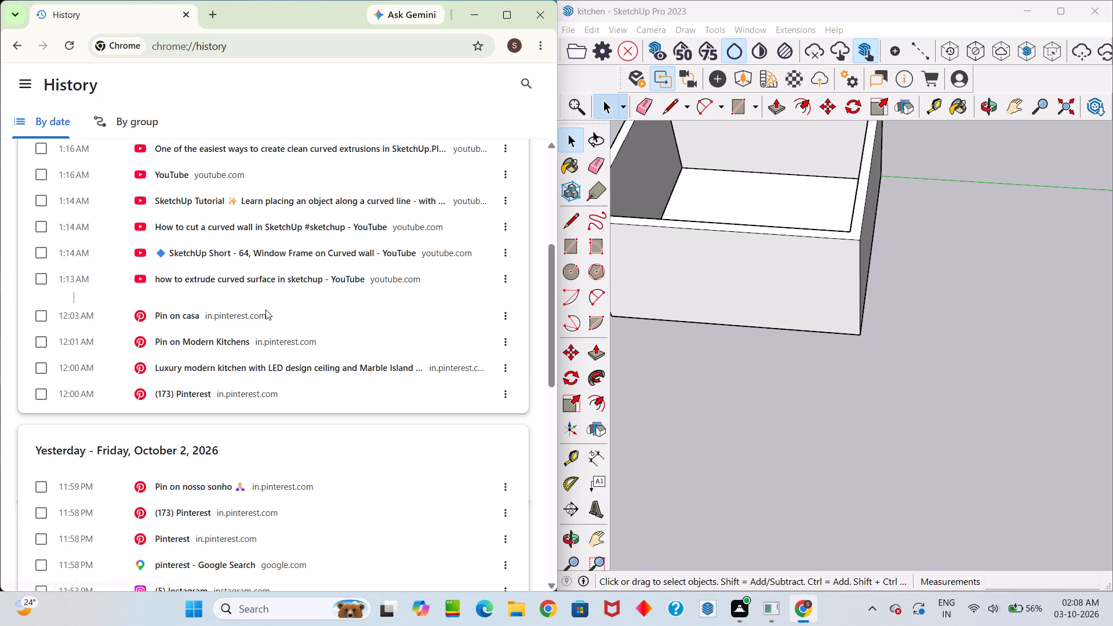
click(301, 365)
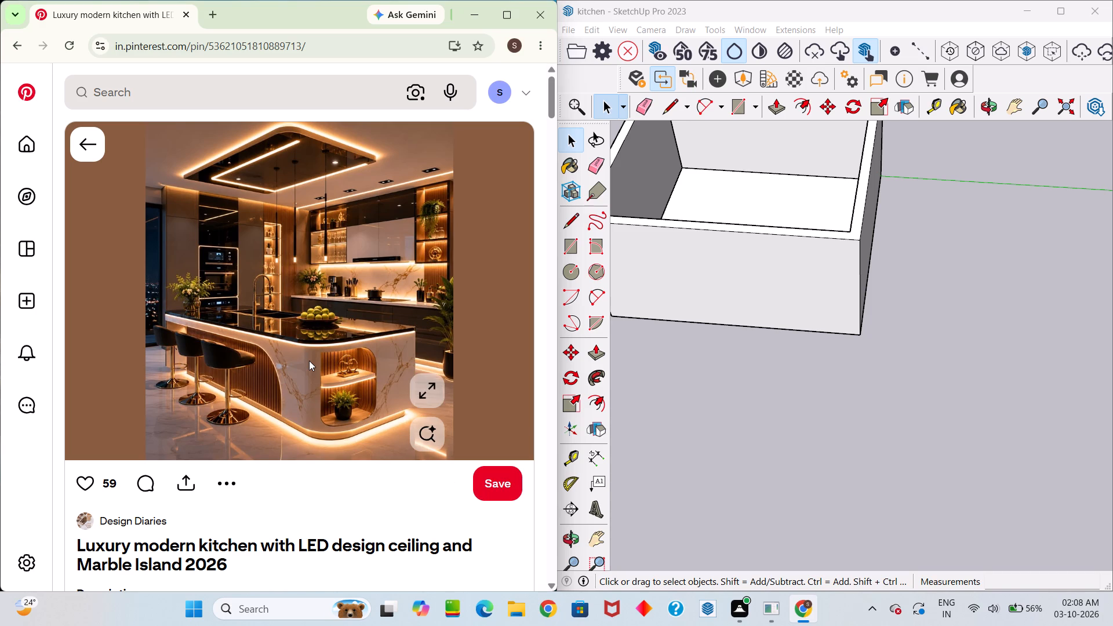
Search the Pinterest home feed and browsing history for a kitchen reference, checking the "Pin on Modern Kitchens" entry.
click(84, 148)
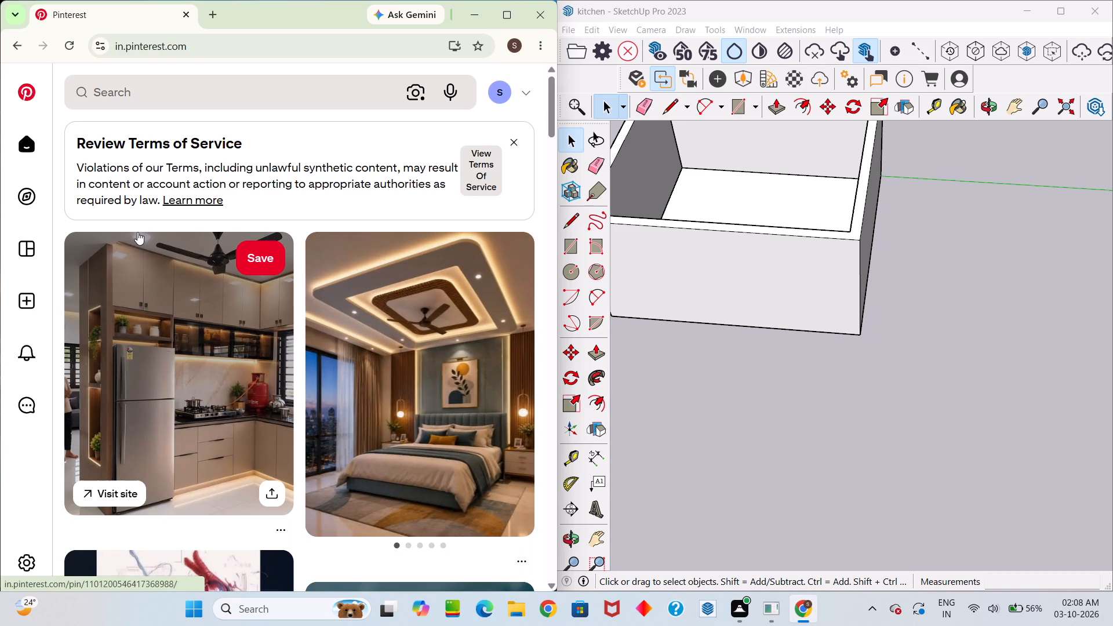
scroll(138, 232, down, 4)
scroll(157, 245, up, 11)
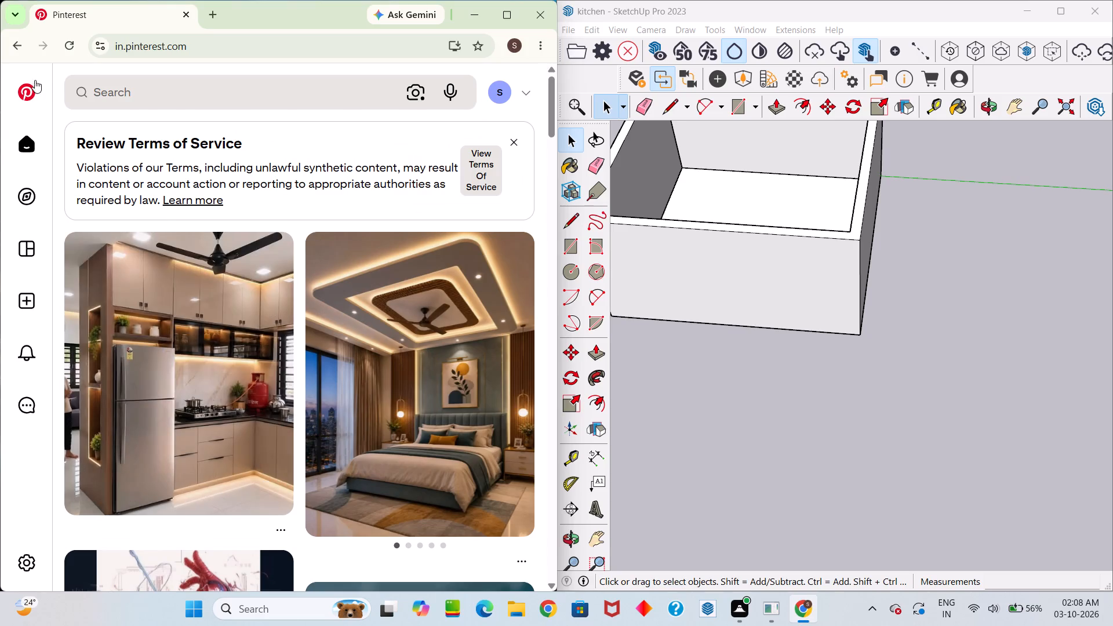
click(14, 45)
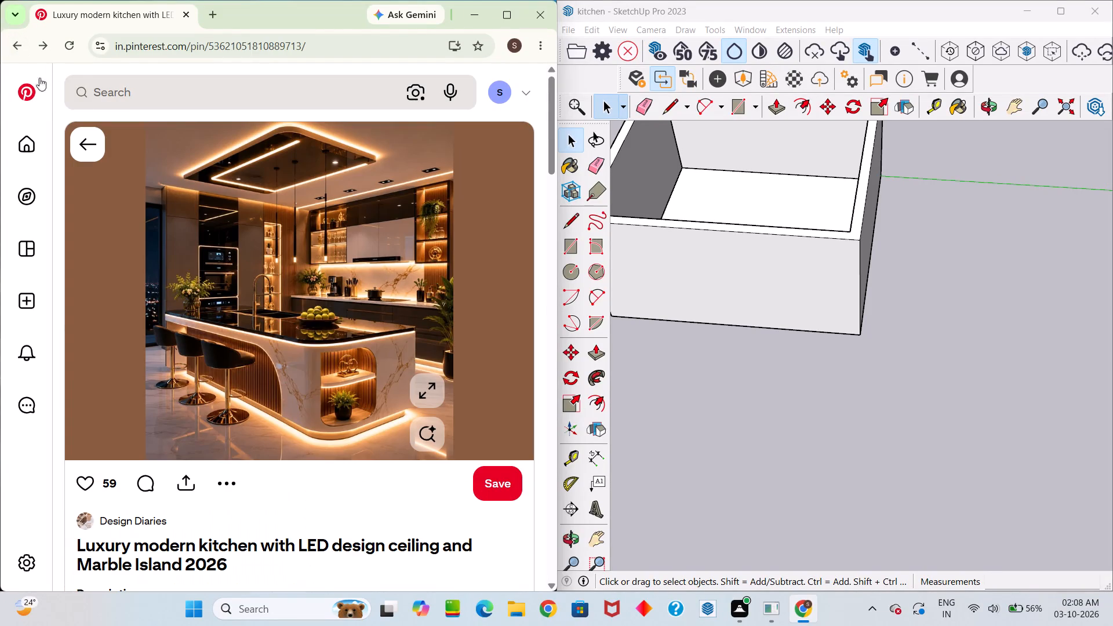
click(19, 49)
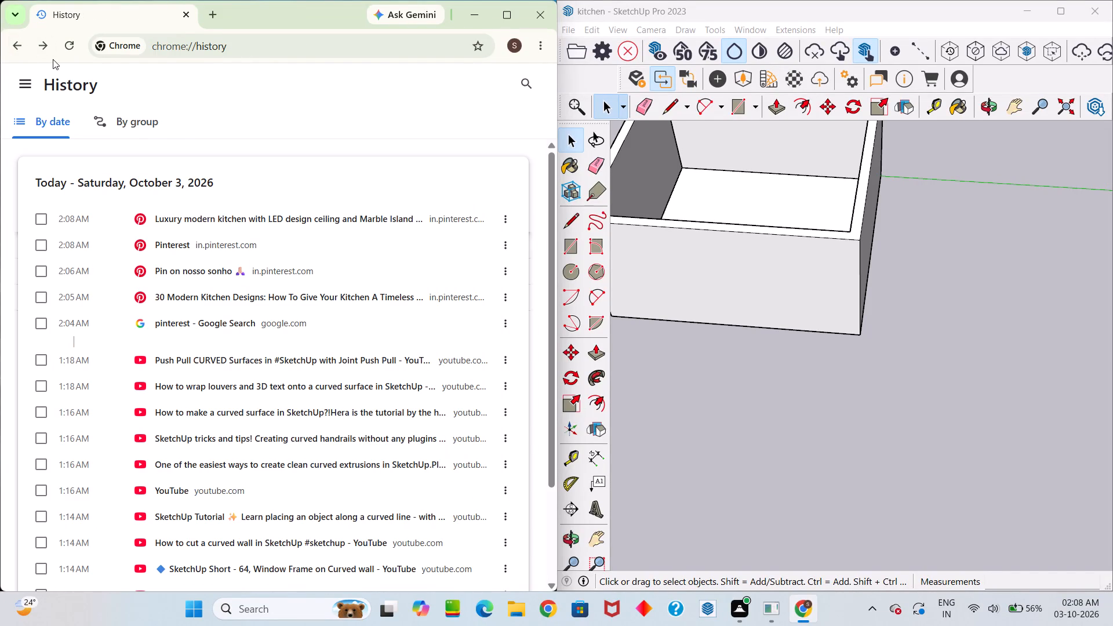
scroll(57, 69, down, 7)
scroll(71, 116, down, 4)
scroll(115, 216, down, 2)
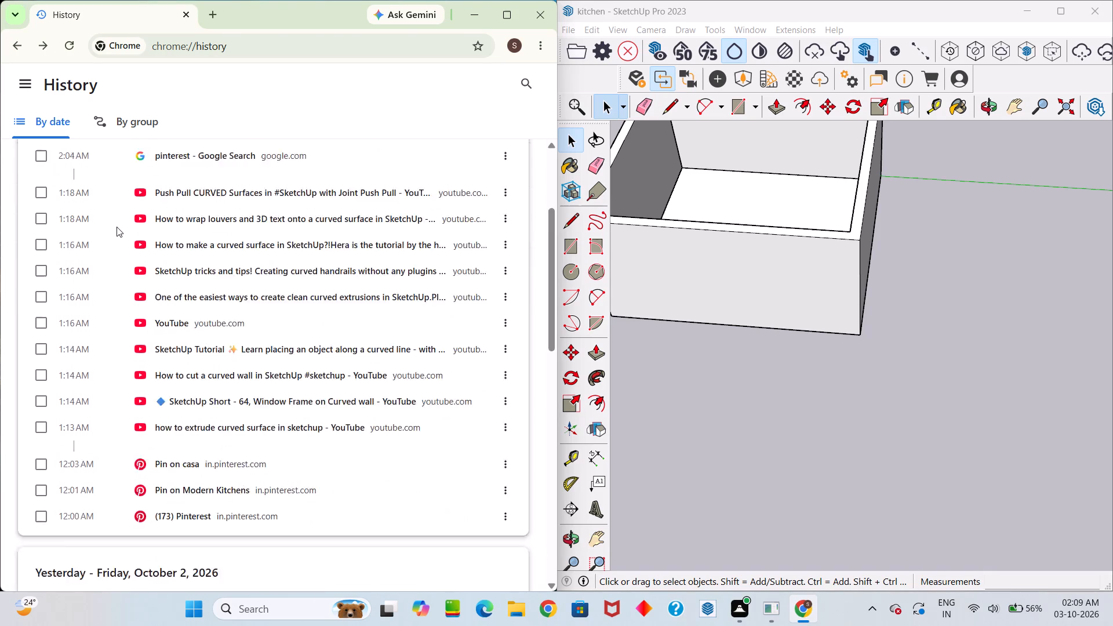
scroll(117, 227, down, 1)
scroll(117, 227, up, 14)
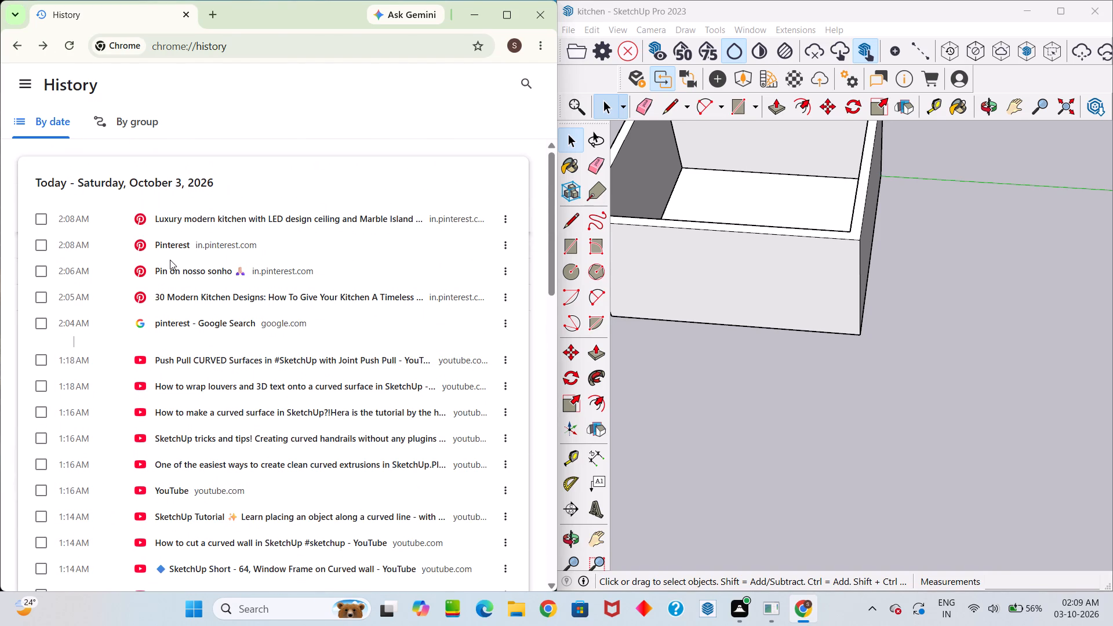
scroll(208, 275, up, 2)
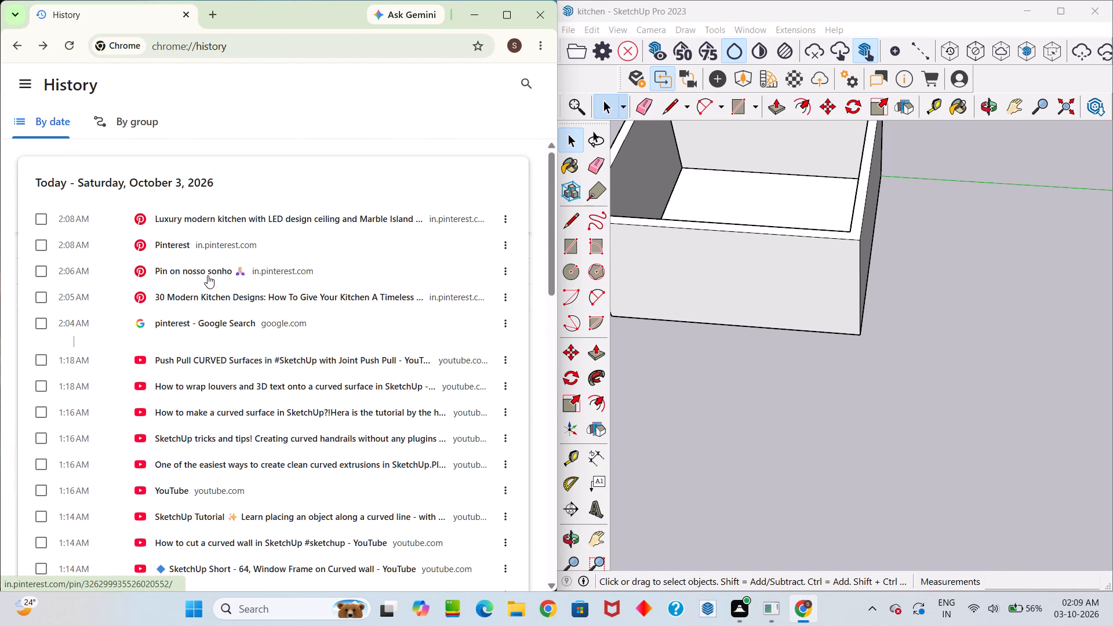
scroll(208, 275, up, 1)
scroll(212, 267, down, 4)
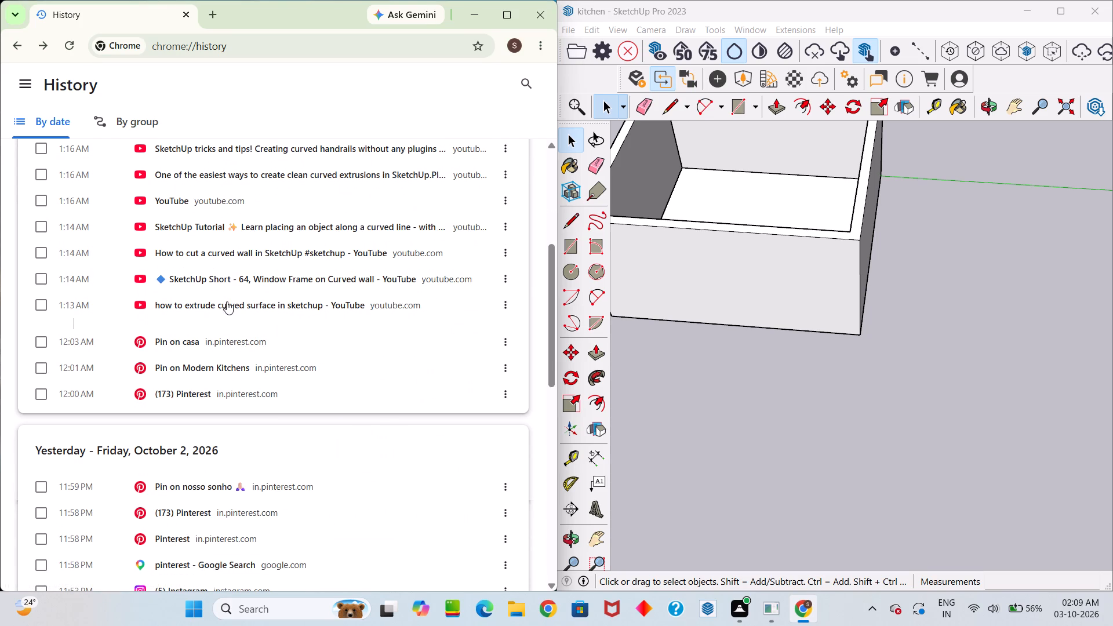
click(236, 366)
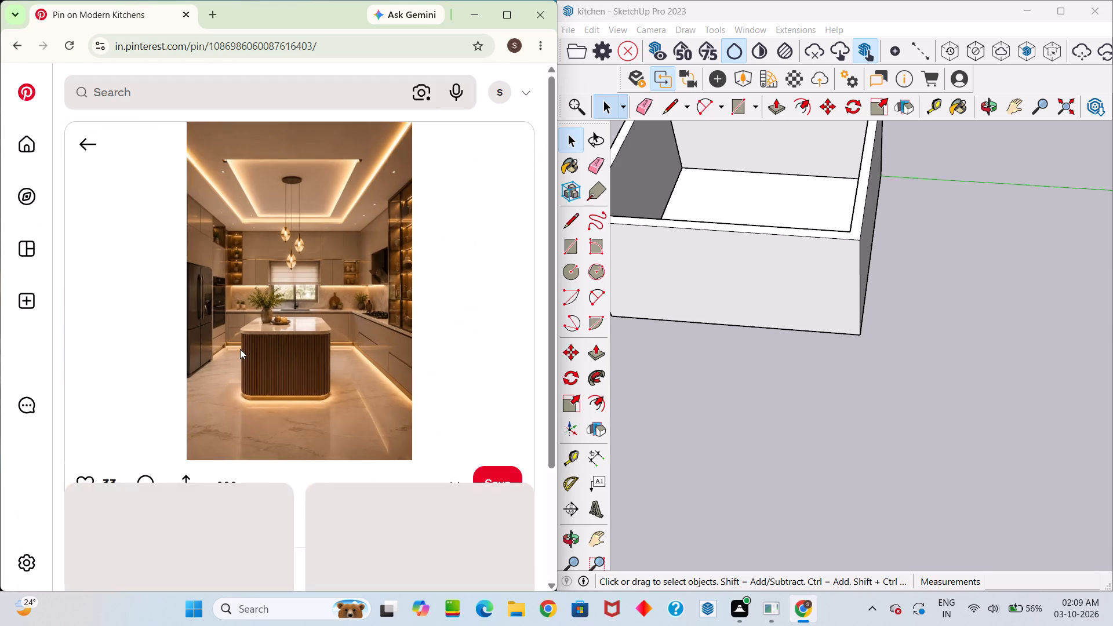
click(10, 47)
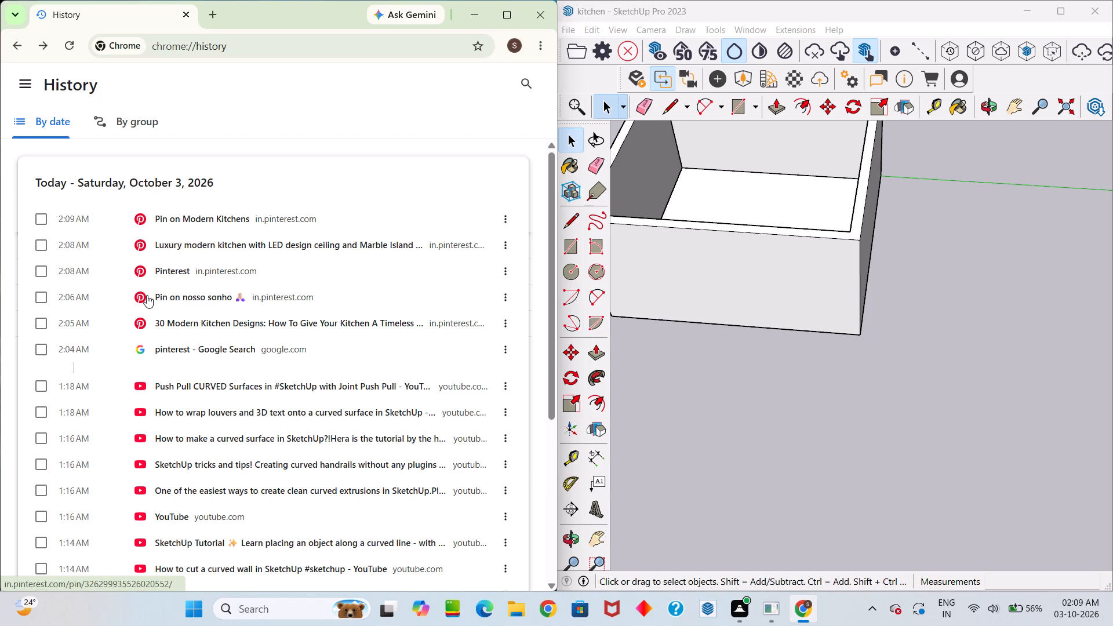
Open the Pinterest pin "Pin on casa" from the browsing history and enlarge its kitchen image as the reference.
scroll(147, 295, down, 3)
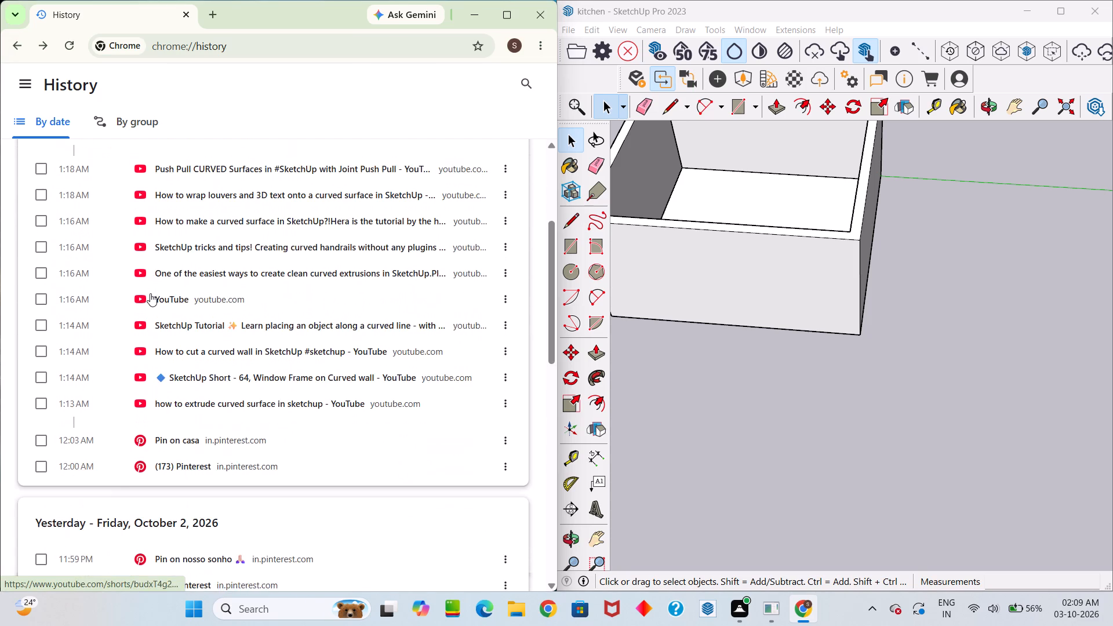
scroll(151, 293, down, 3)
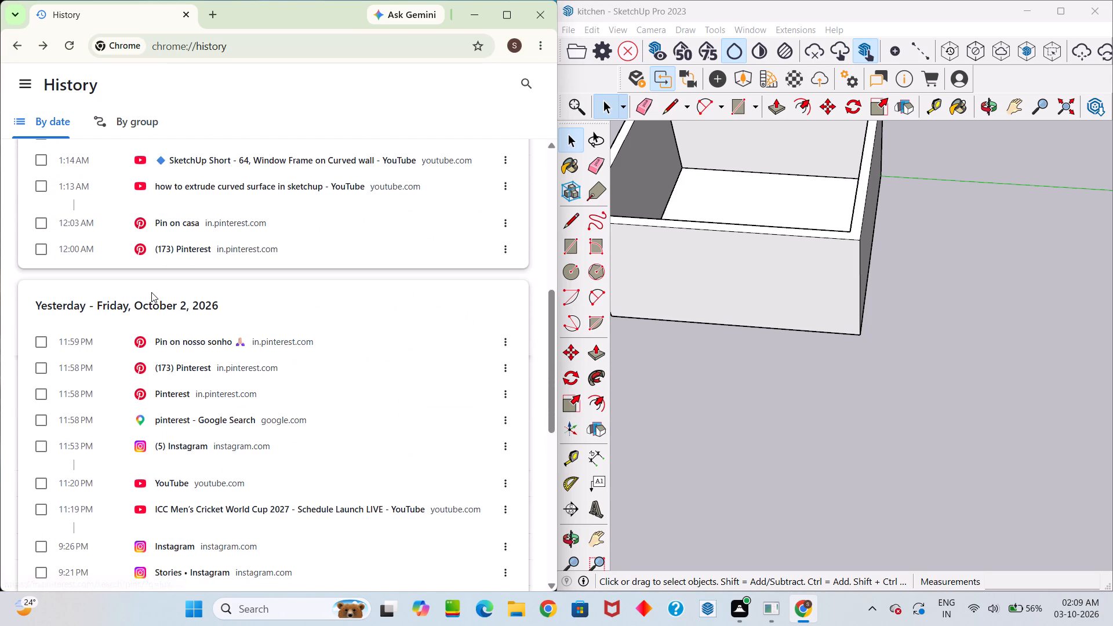
scroll(152, 292, up, 1)
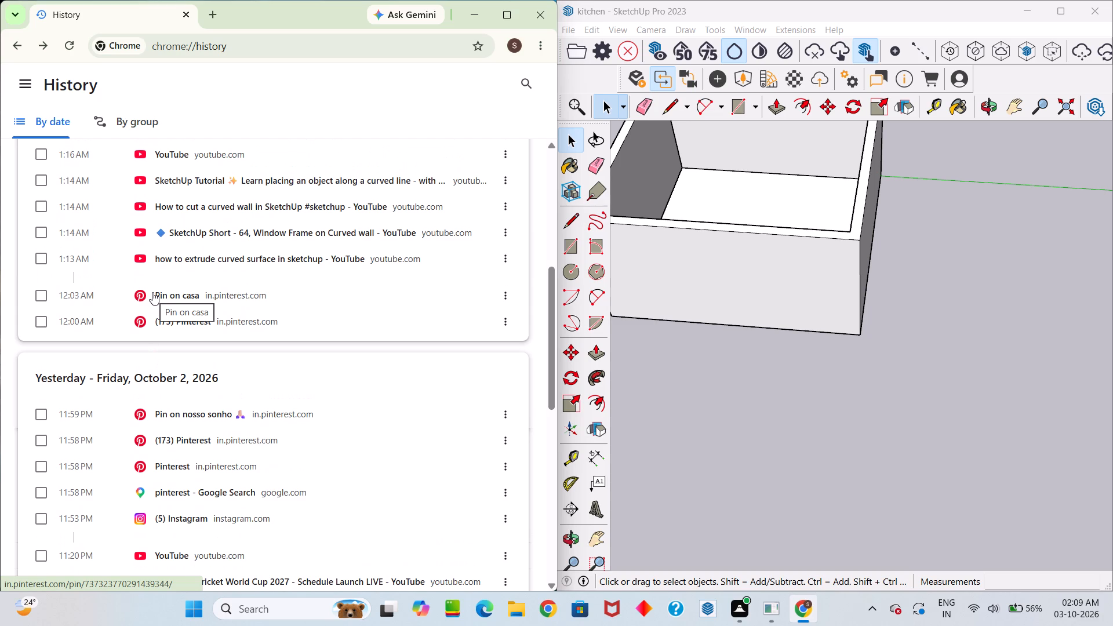
click(152, 292)
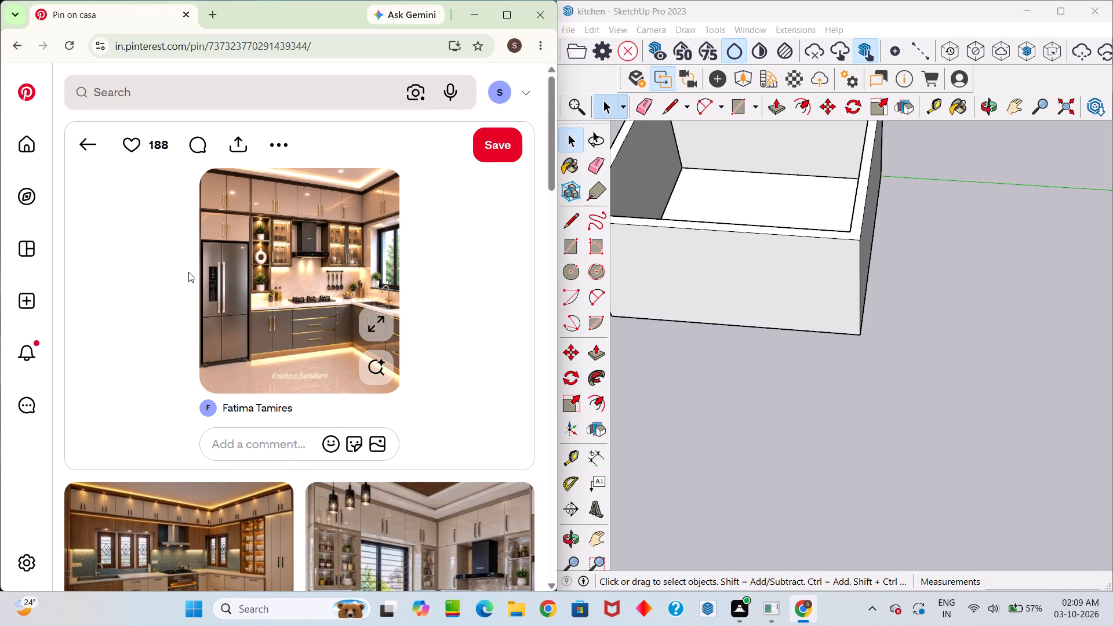
click(368, 332)
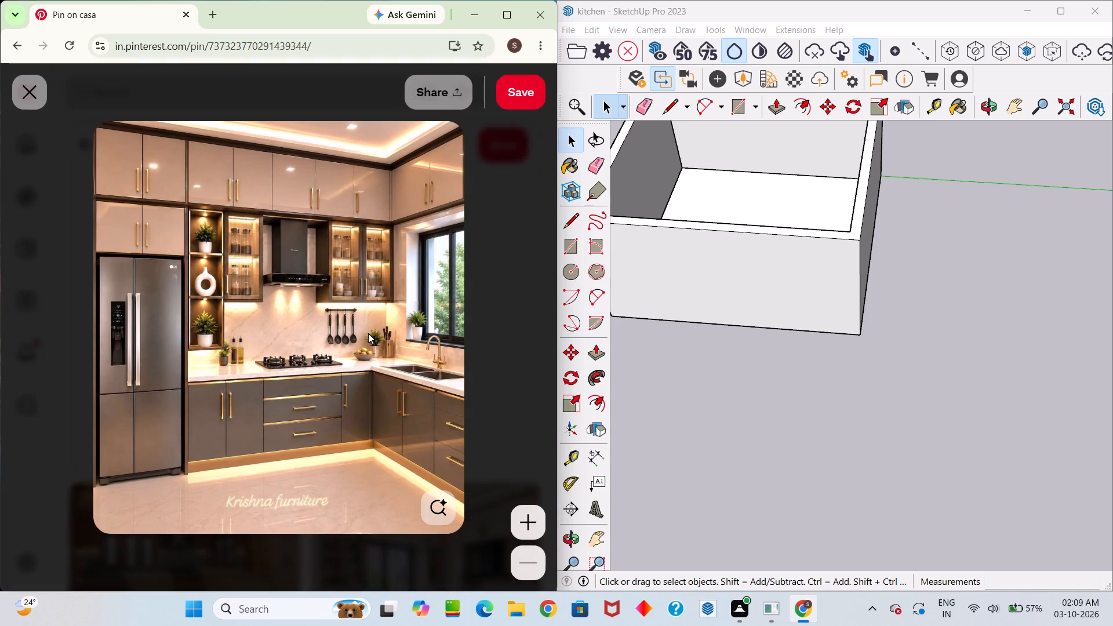
scroll(403, 458, up, 5)
scroll(429, 499, up, 5)
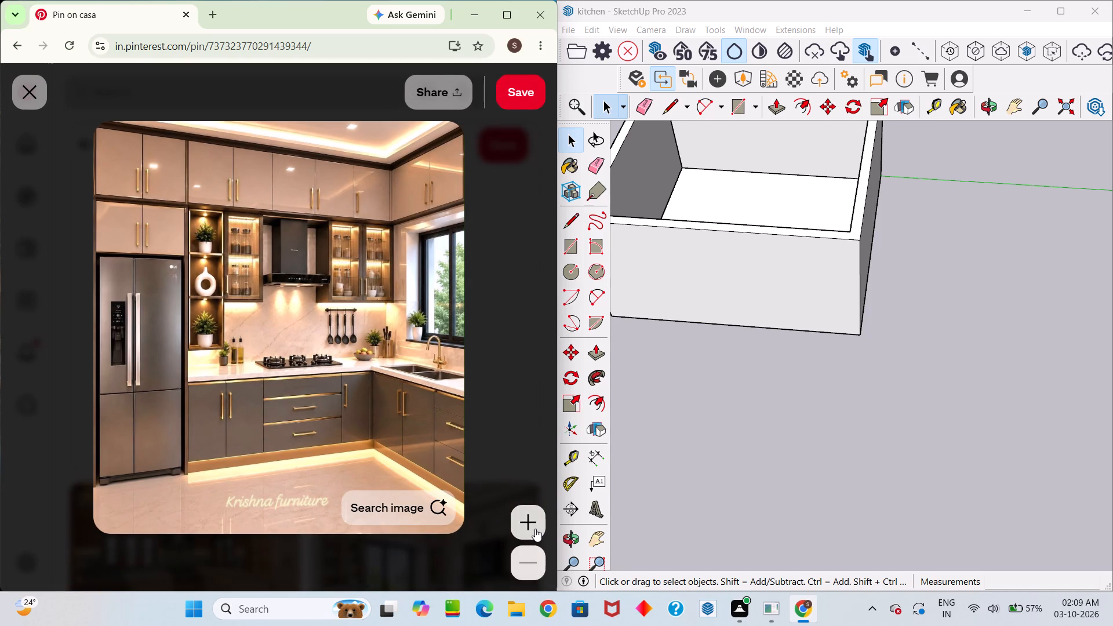
click(536, 529)
middle_drag(491, 432, 497, 351)
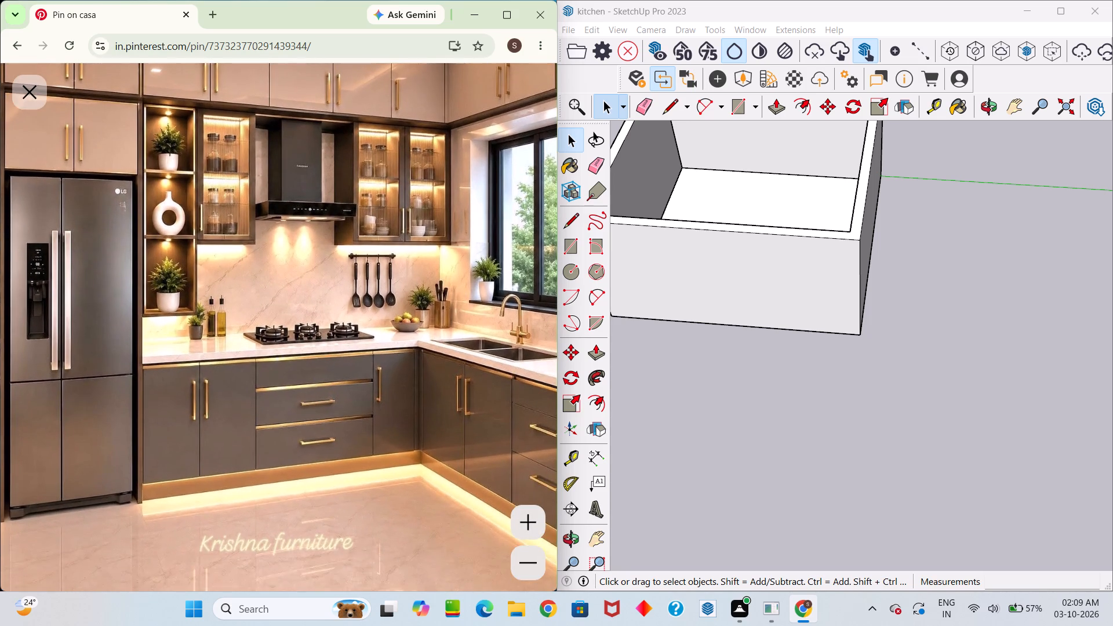
middle_drag(497, 351, 506, 459)
Switch to SketchUp and examine the walled room's inner and outer walls from several sides.
scroll(822, 289, up, 5)
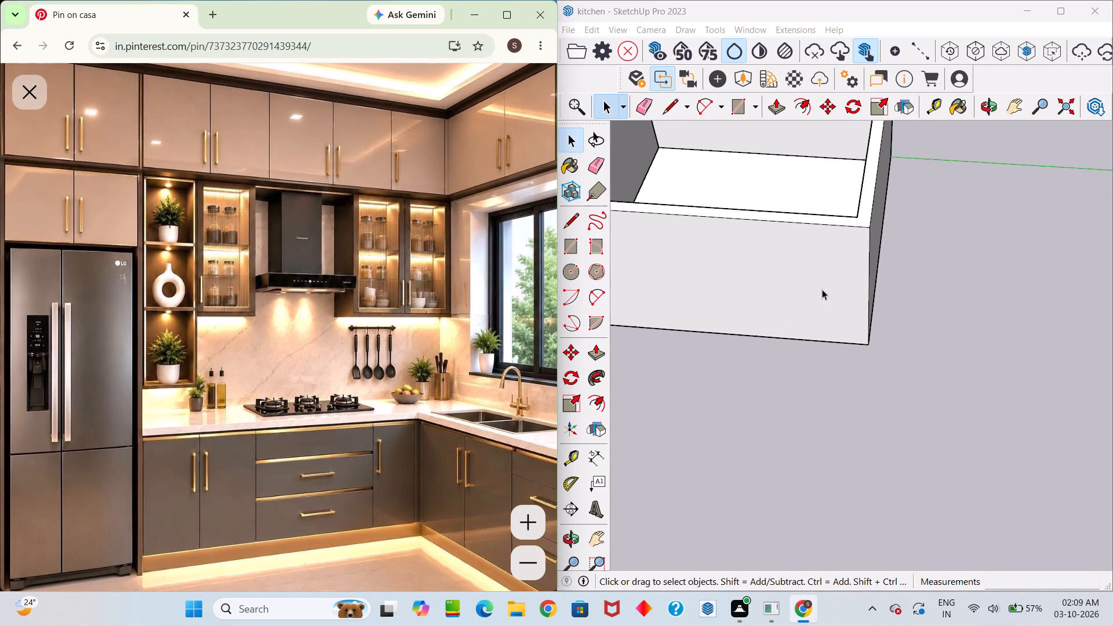
middle_drag(845, 275, 899, 456)
scroll(870, 355, down, 14)
middle_drag(832, 290, 804, 197)
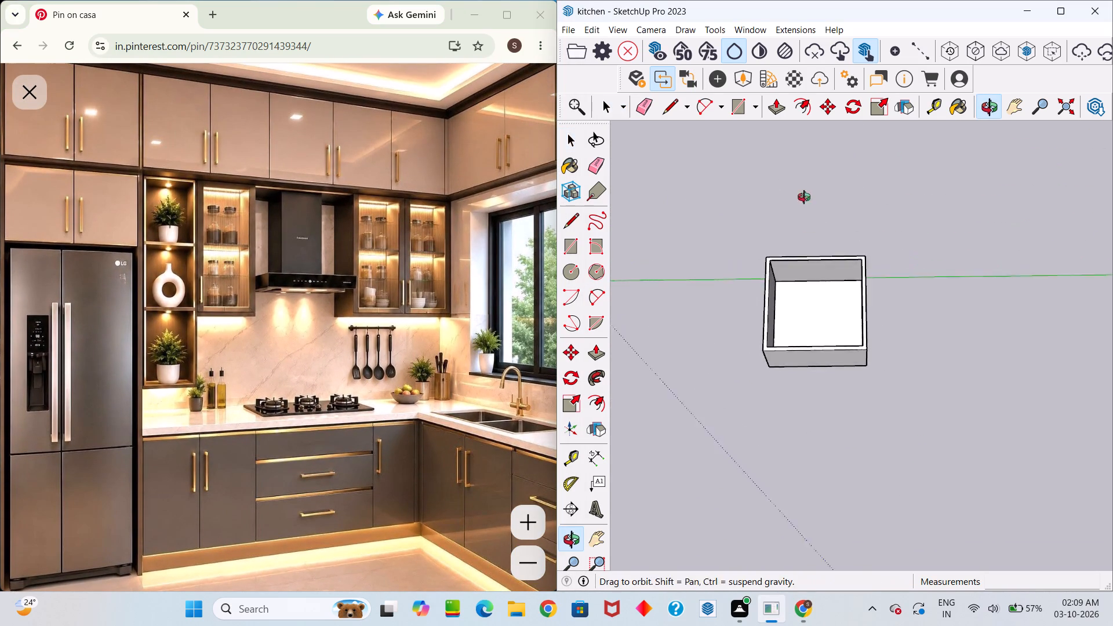
middle_drag(804, 197, 802, 158)
scroll(803, 300, up, 5)
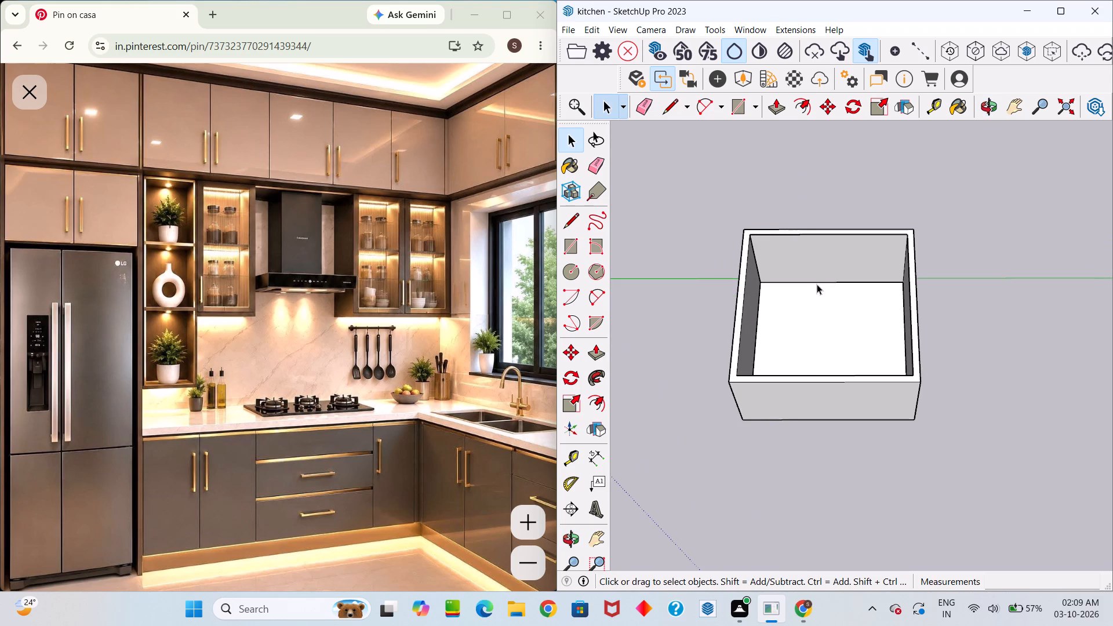
scroll(817, 283, up, 11)
middle_drag(815, 283, 517, 278)
scroll(894, 319, down, 3)
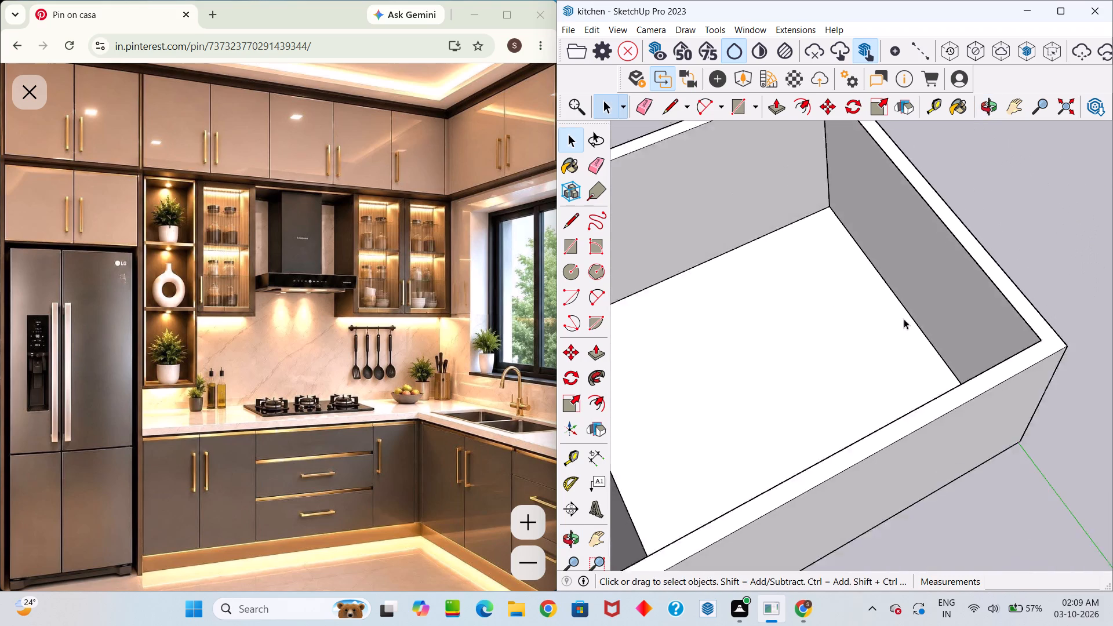
scroll(904, 319, down, 9)
middle_drag(940, 290, 577, 188)
scroll(908, 324, up, 6)
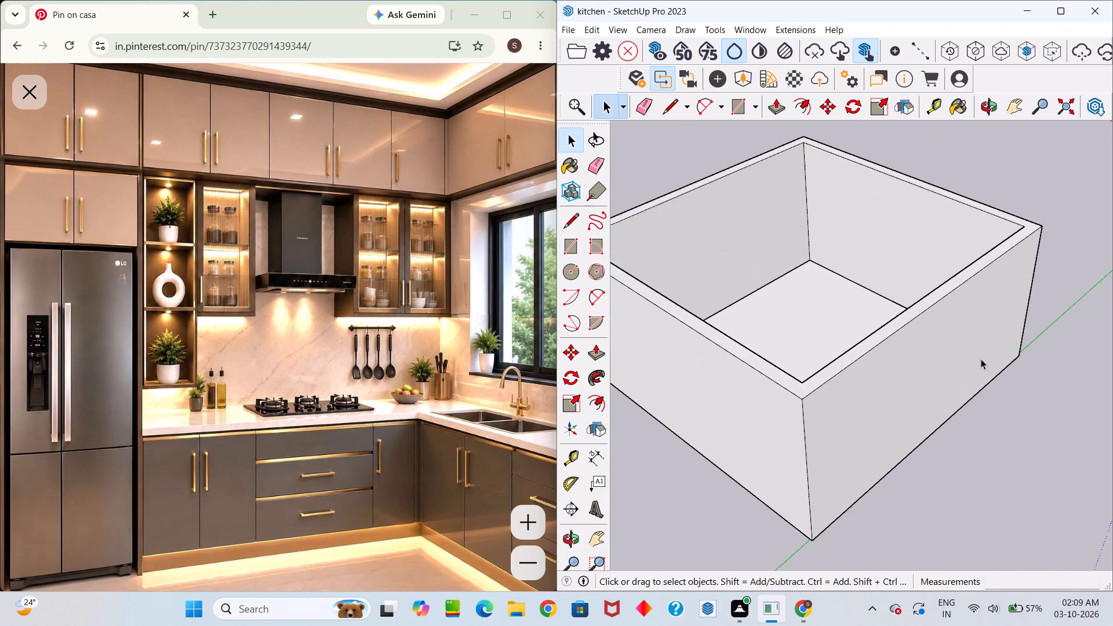
middle_drag(940, 355, 1090, 399)
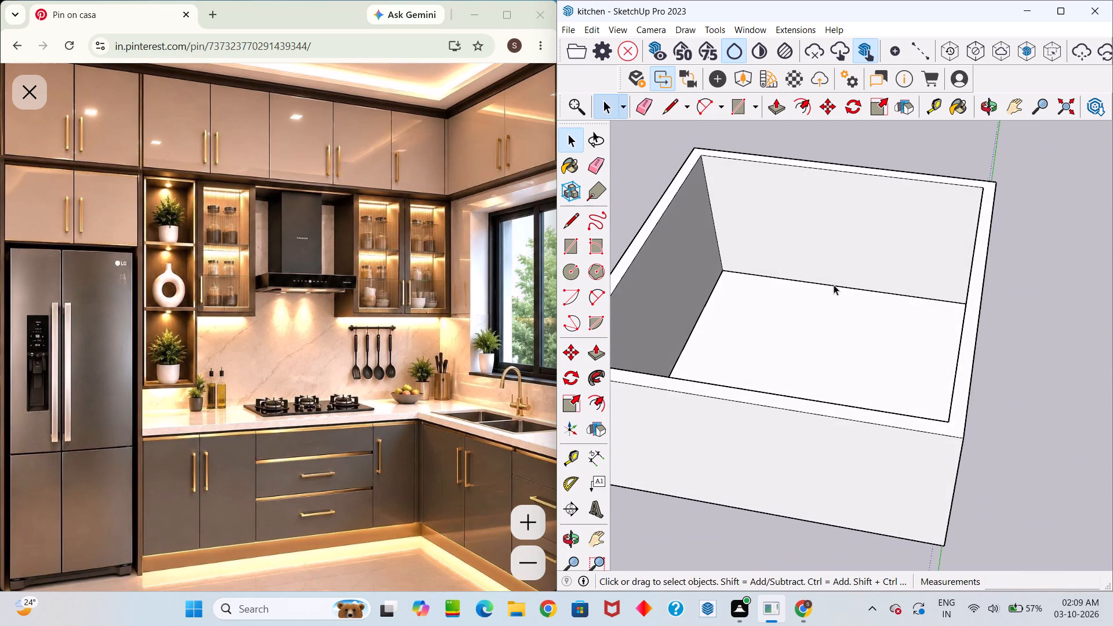
scroll(828, 278, up, 1)
middle_drag(834, 300, 539, 253)
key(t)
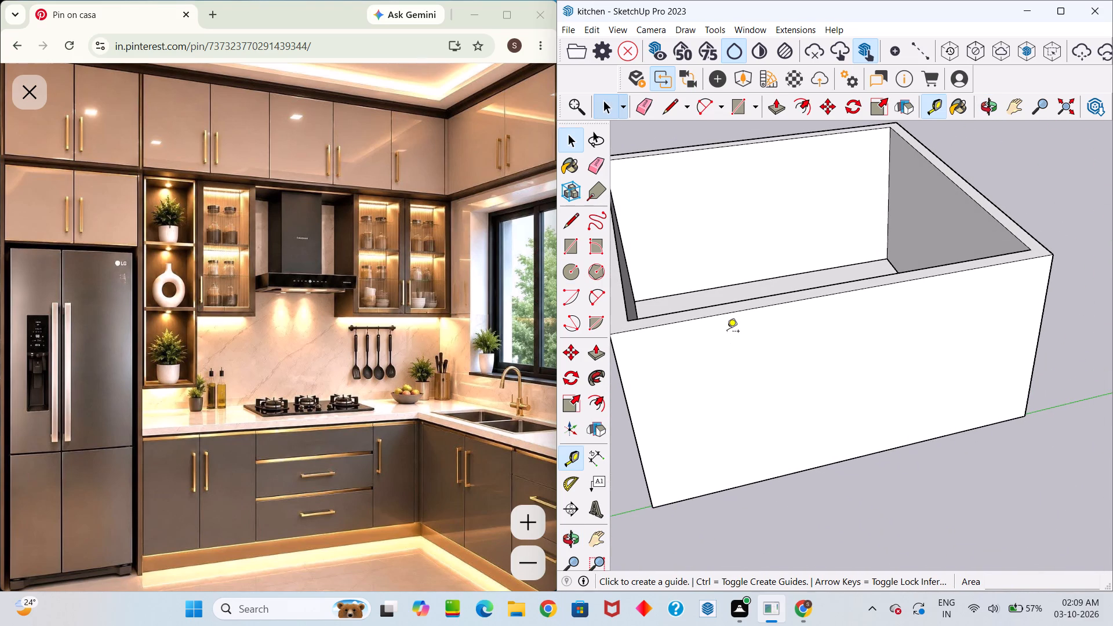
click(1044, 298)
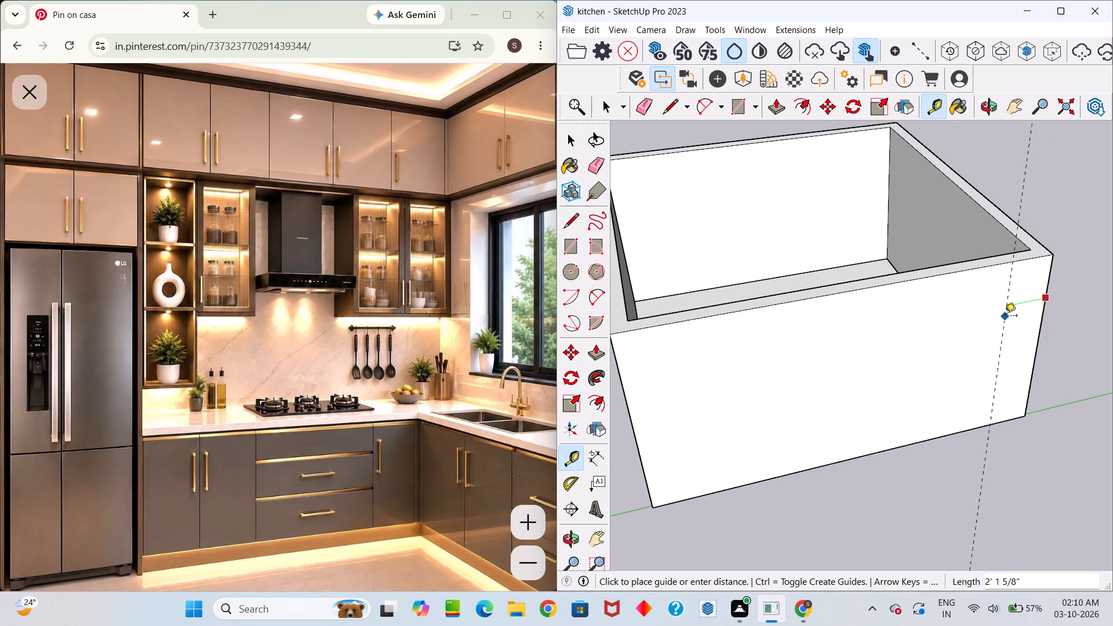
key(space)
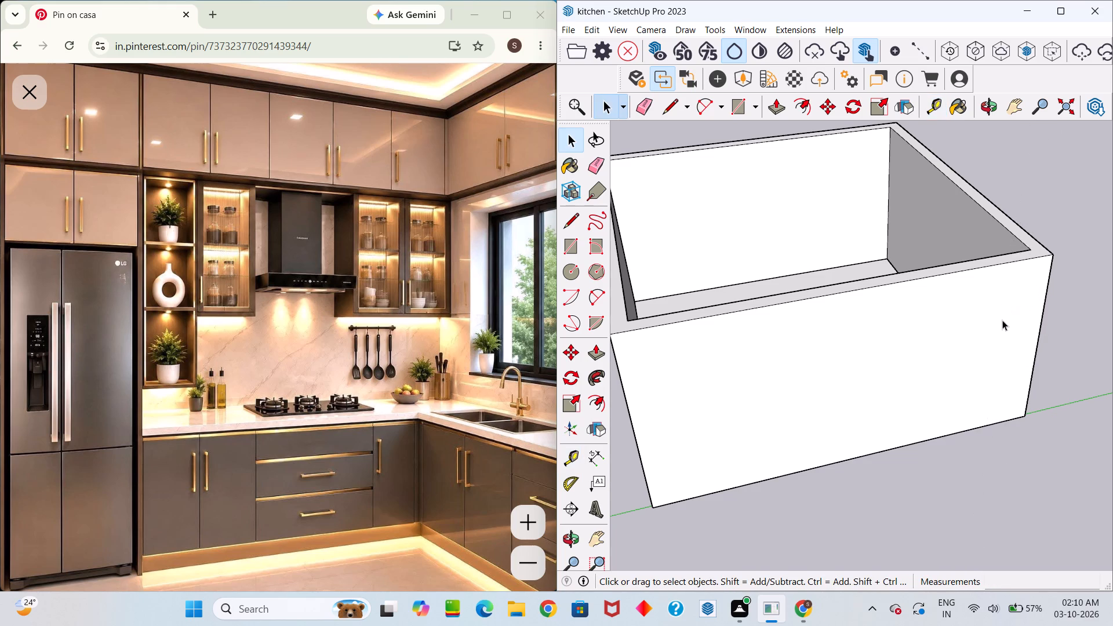
Place two horizontal guides on the long outer wall, one 3' above its bottom edge and another 4' above the first.
text(t)
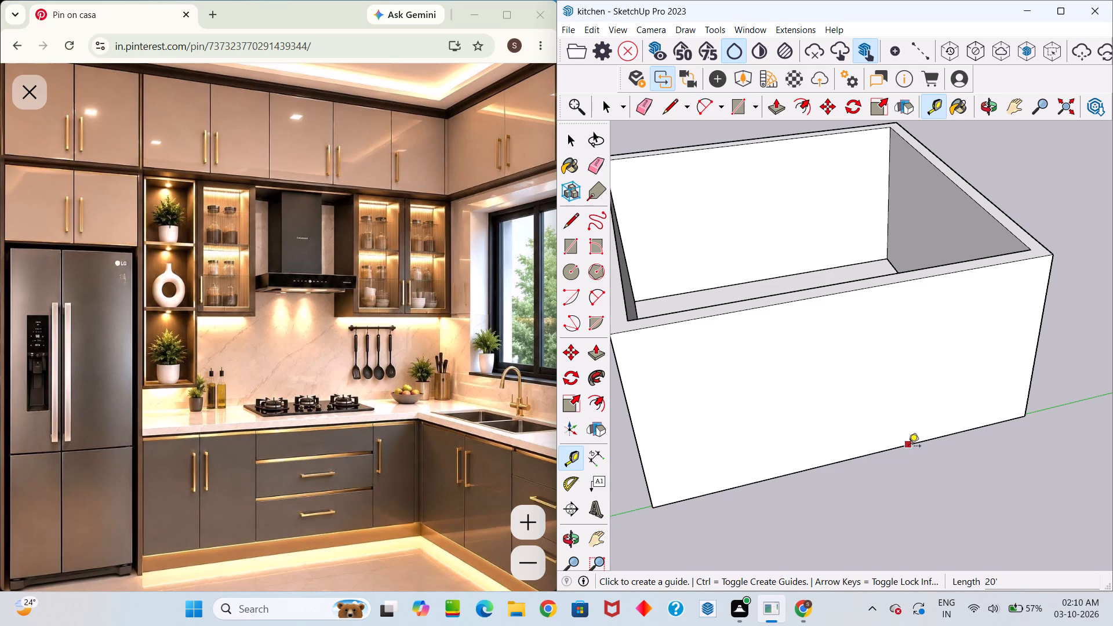
click(908, 447)
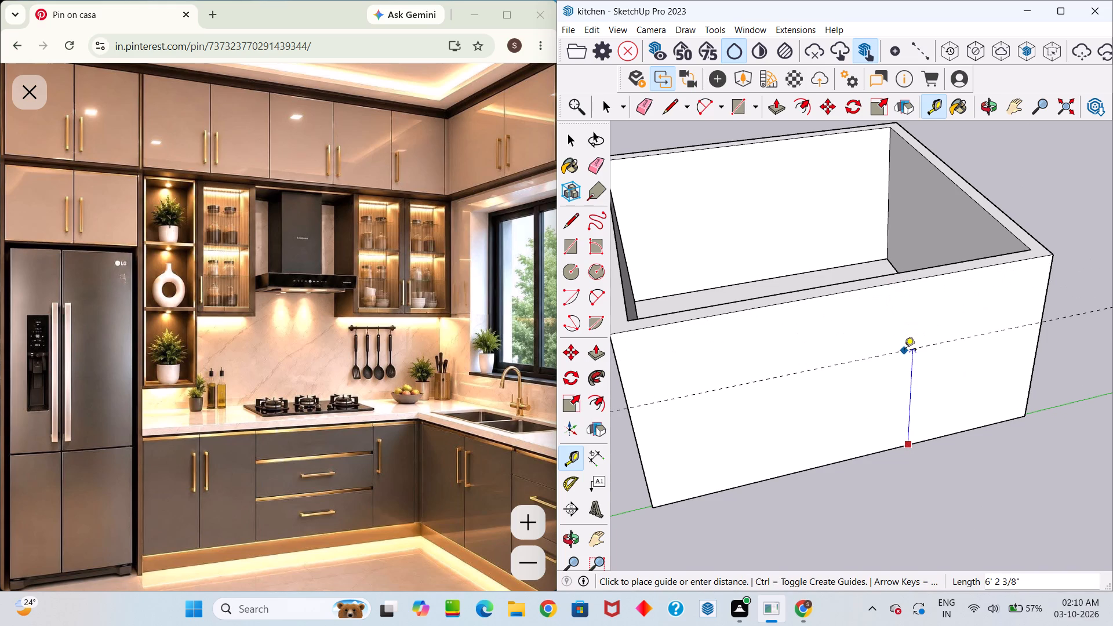
text(3')
key(Return)
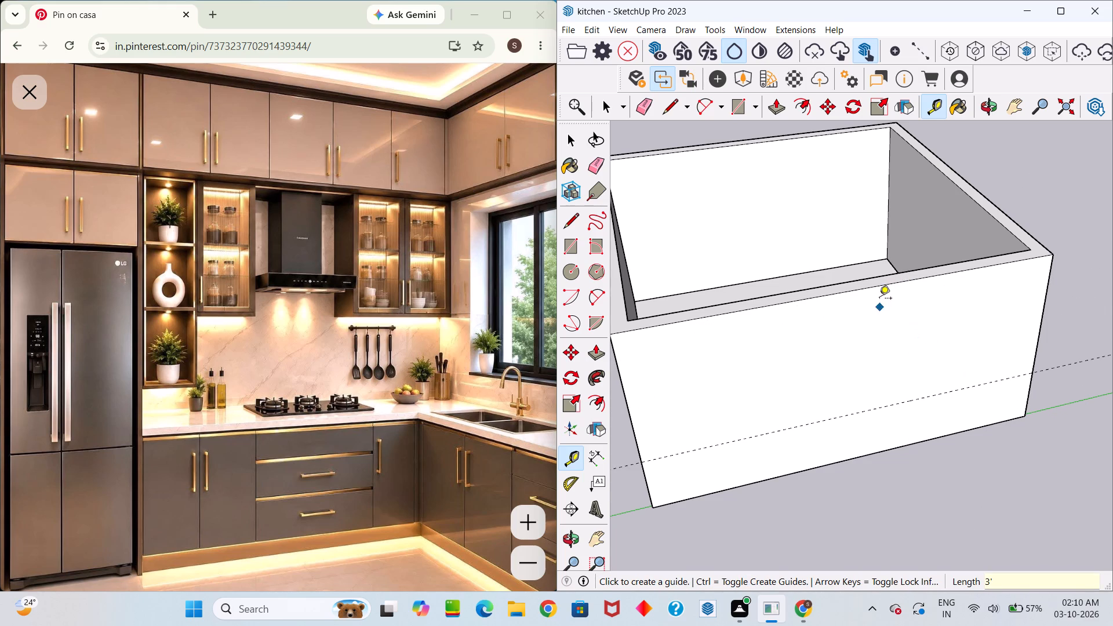
click(891, 405)
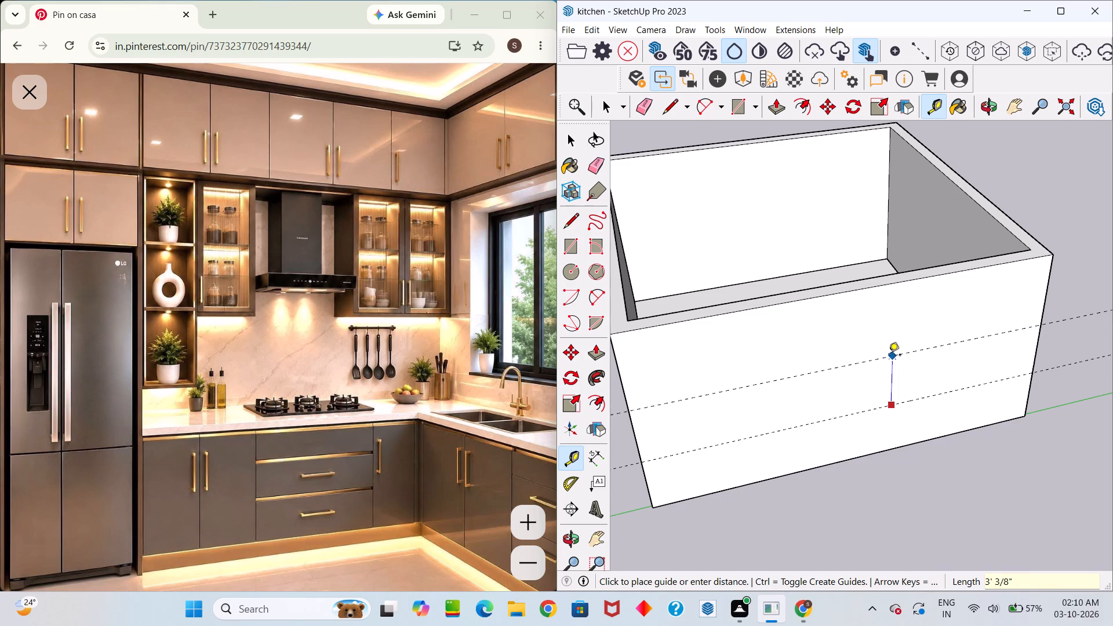
text(4')
key(Return)
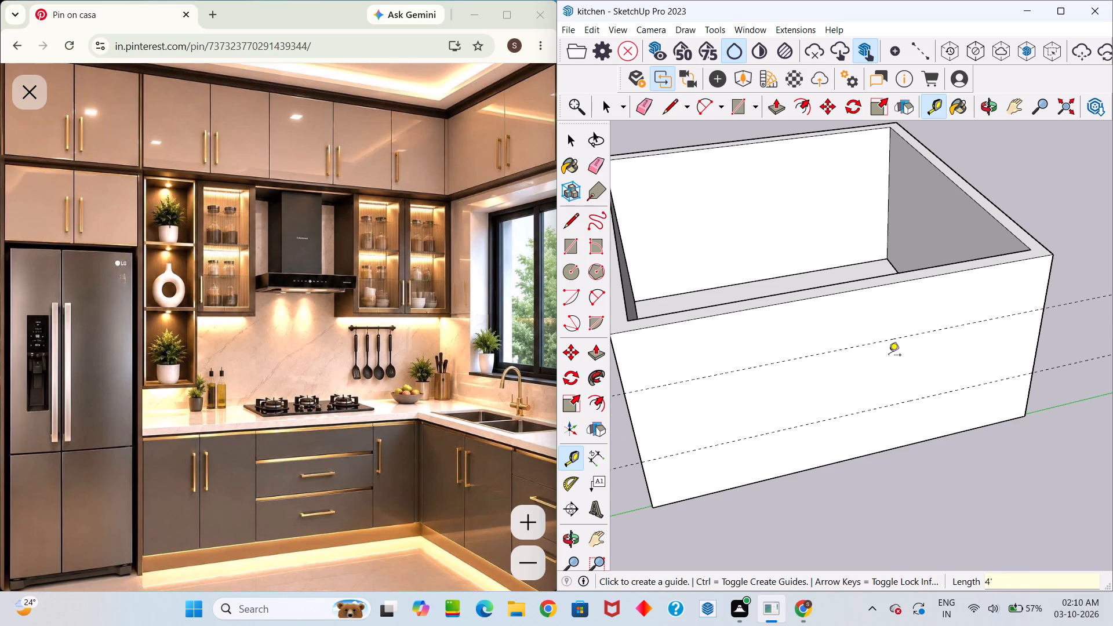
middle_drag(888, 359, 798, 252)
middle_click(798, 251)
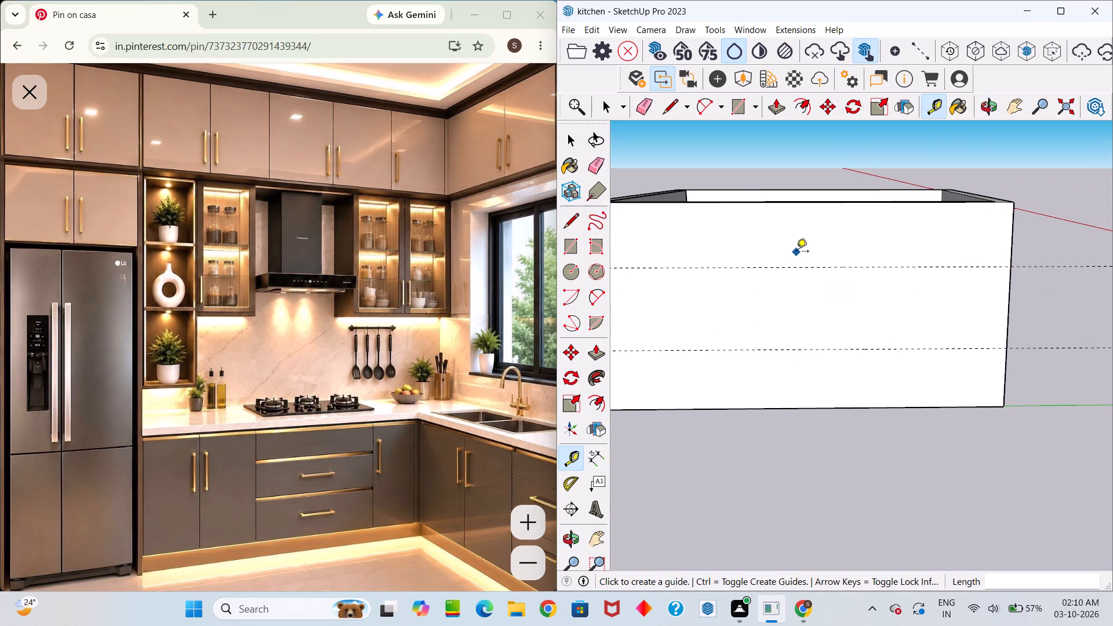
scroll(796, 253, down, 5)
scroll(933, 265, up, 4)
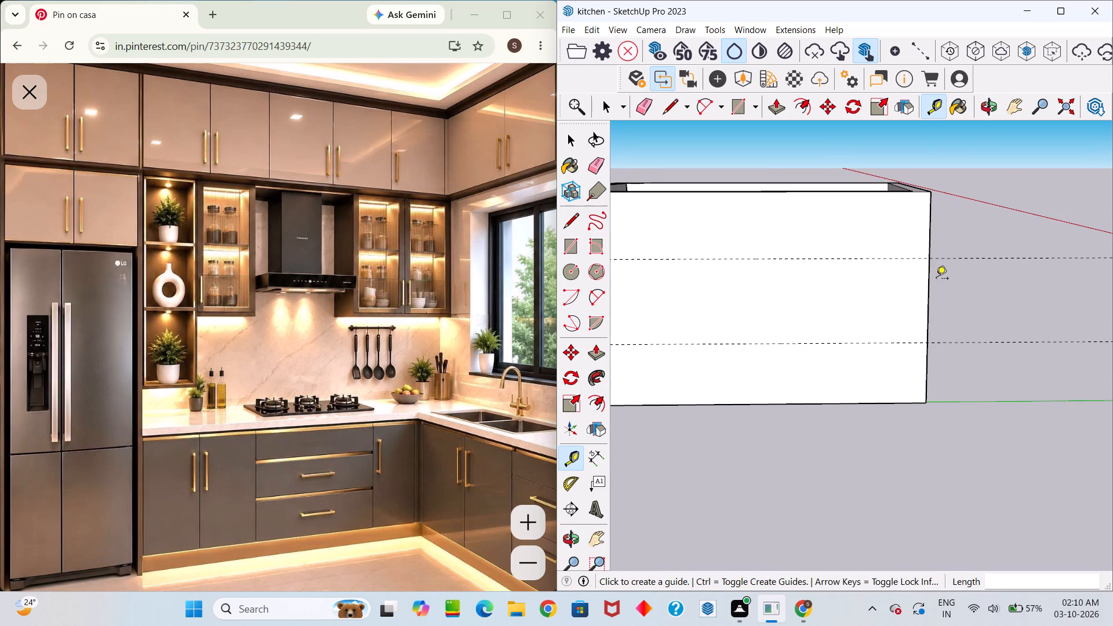
Place a vertical guide on the long outer wall, 1' in from the wall's corner edge.
click(930, 283)
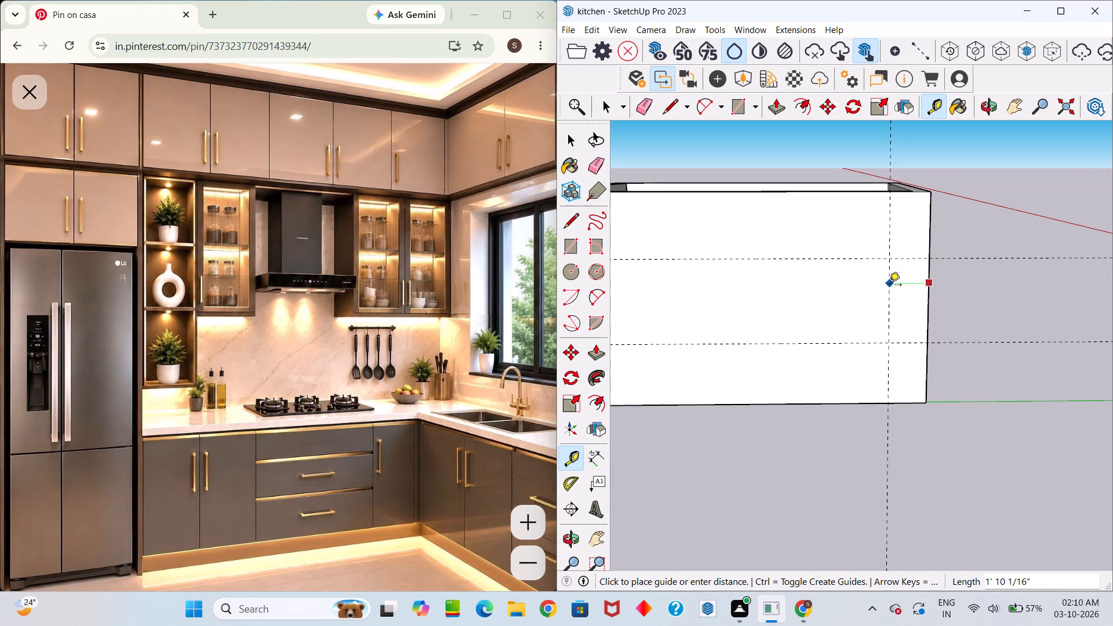
key(1)
key(apostrophe)
key(Return)
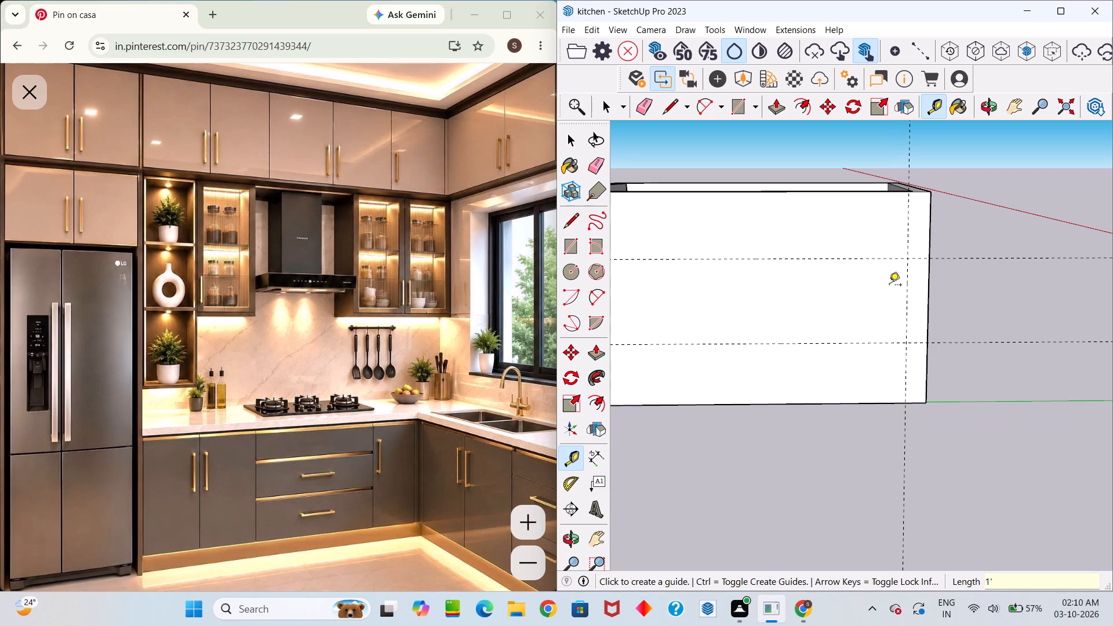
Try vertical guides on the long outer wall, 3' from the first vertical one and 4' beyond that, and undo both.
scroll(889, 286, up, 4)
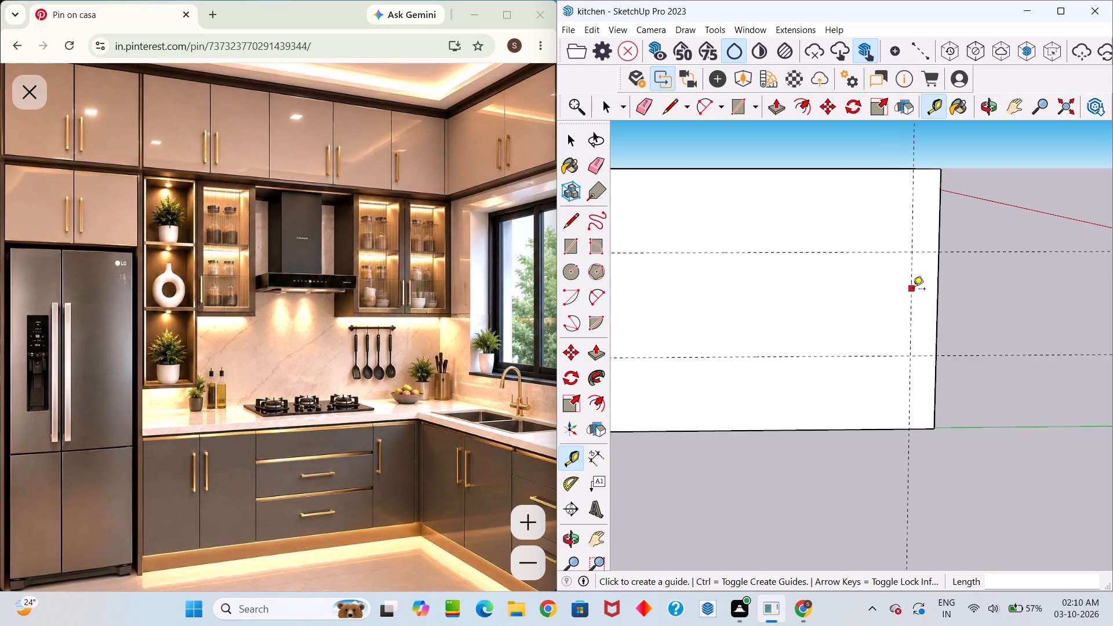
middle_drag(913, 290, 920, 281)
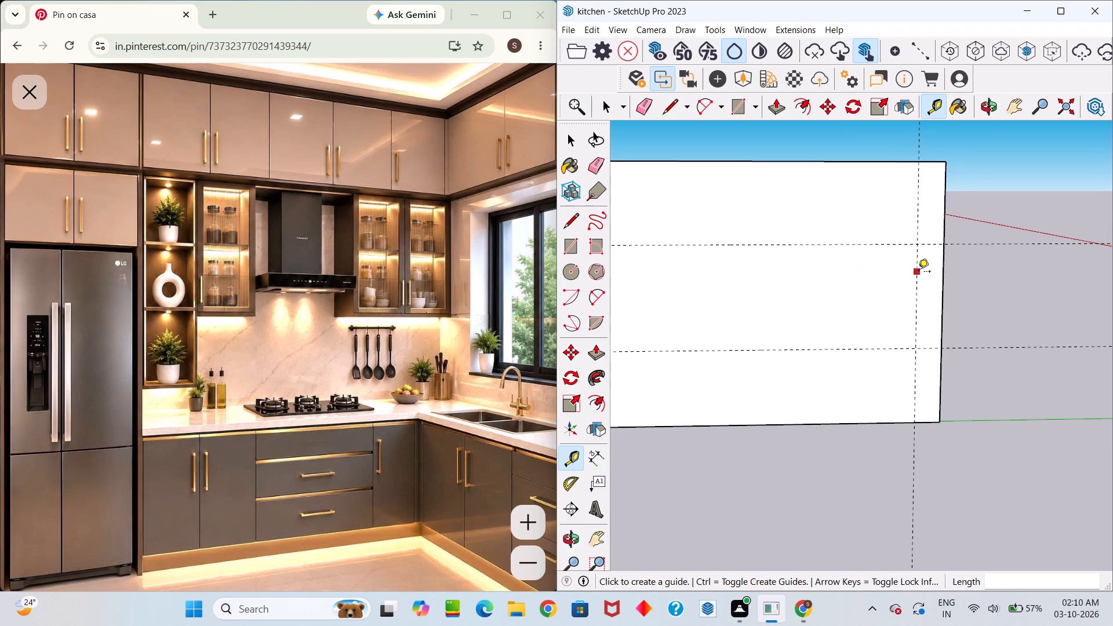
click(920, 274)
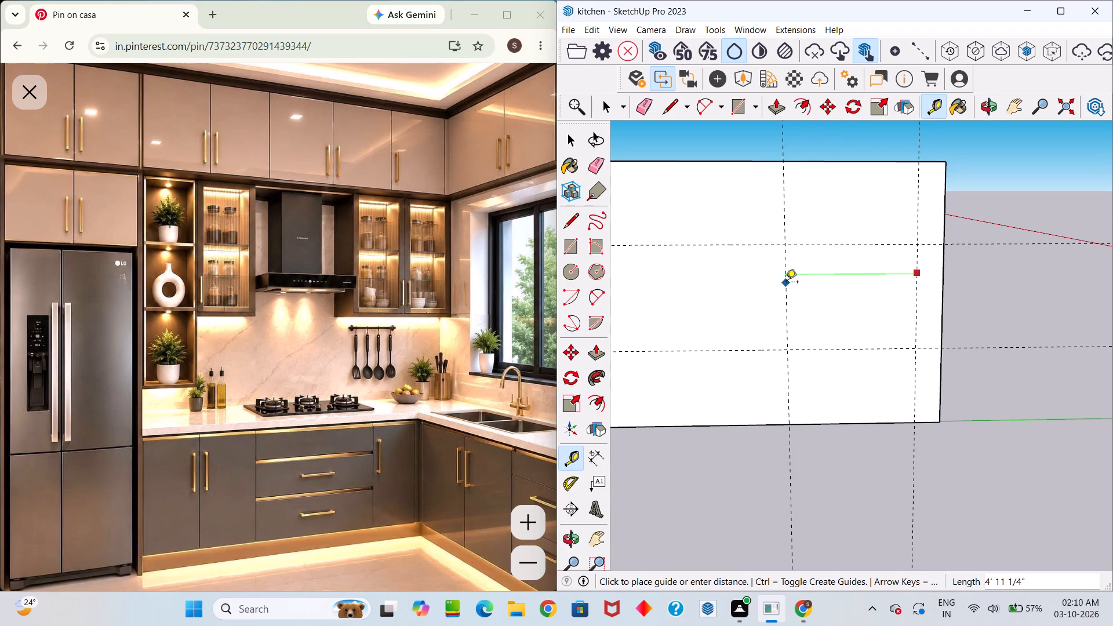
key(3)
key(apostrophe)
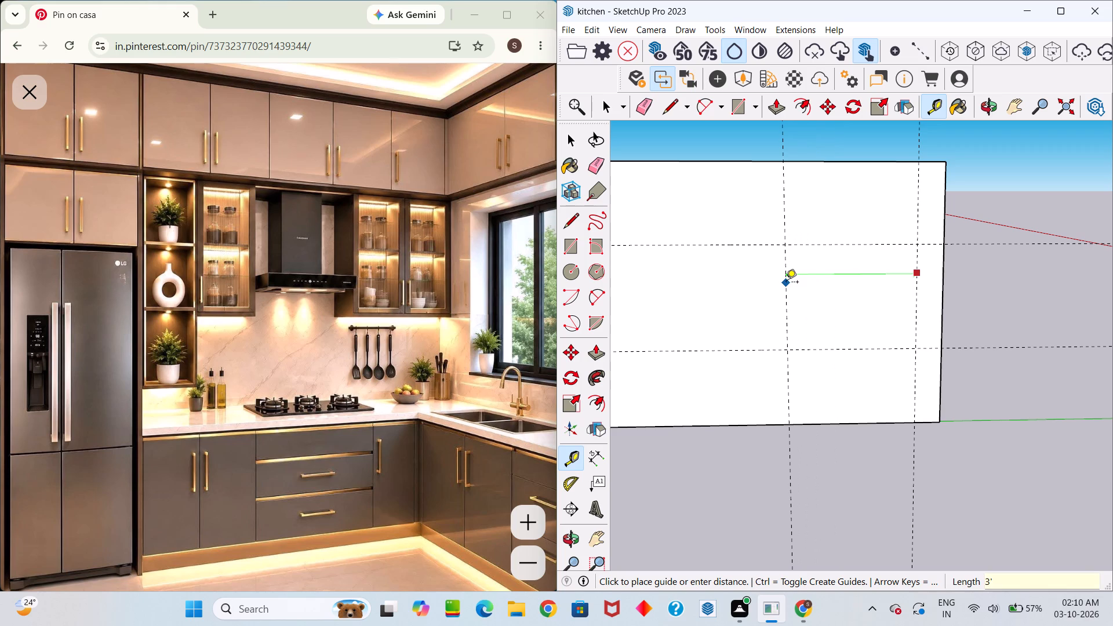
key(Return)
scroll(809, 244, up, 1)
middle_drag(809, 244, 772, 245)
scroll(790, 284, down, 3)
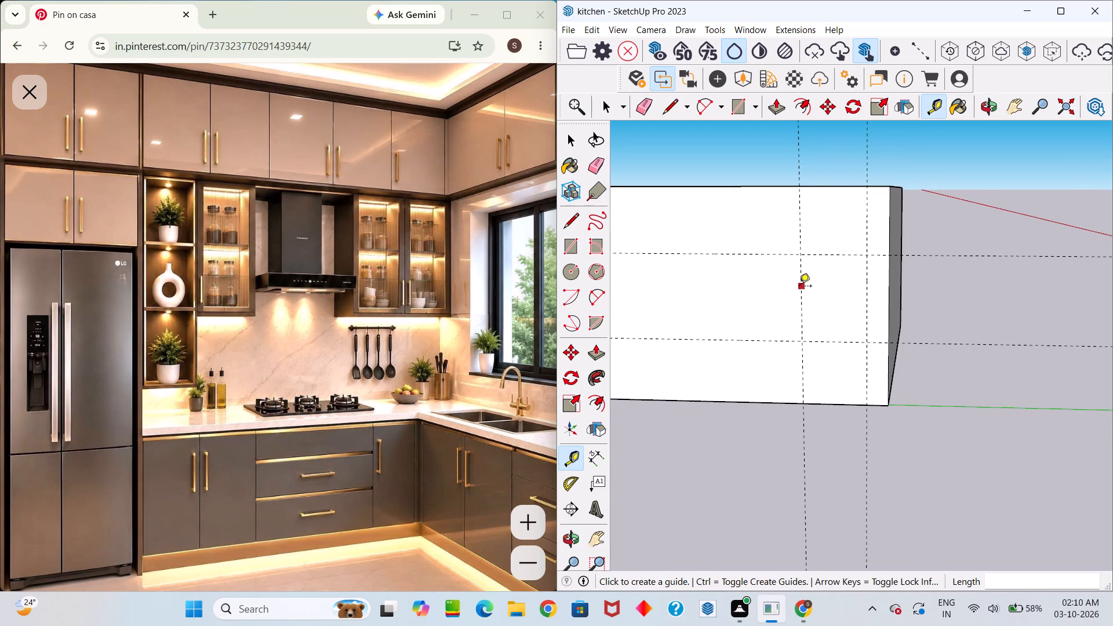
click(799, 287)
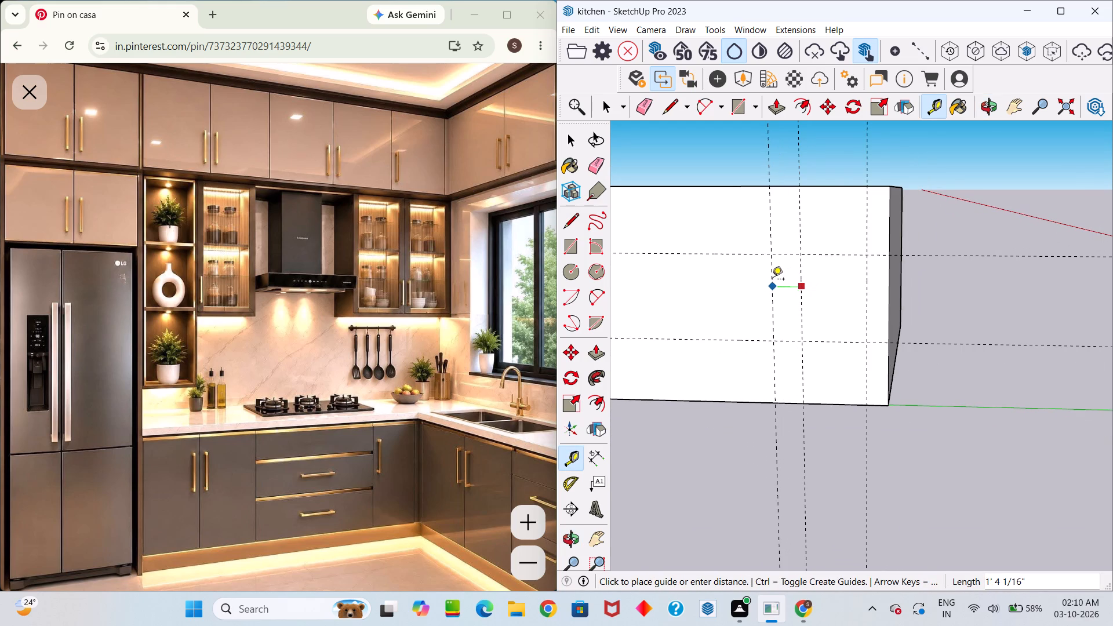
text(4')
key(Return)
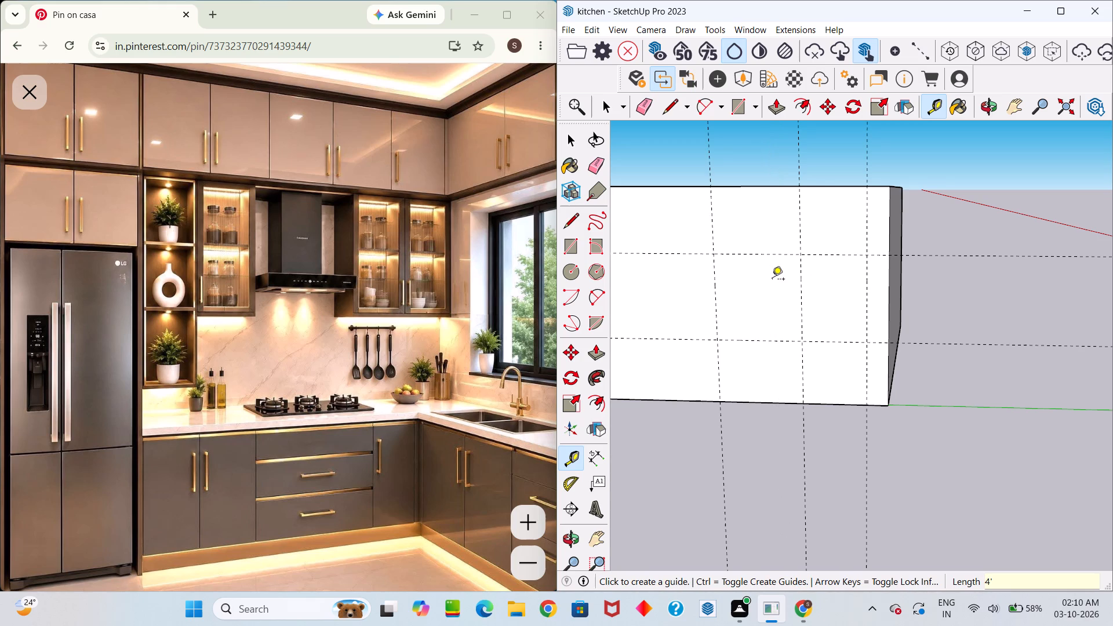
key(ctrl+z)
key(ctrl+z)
Place another vertical guide on the long outer wall, 4' from the vertical guide near the corner.
click(867, 289)
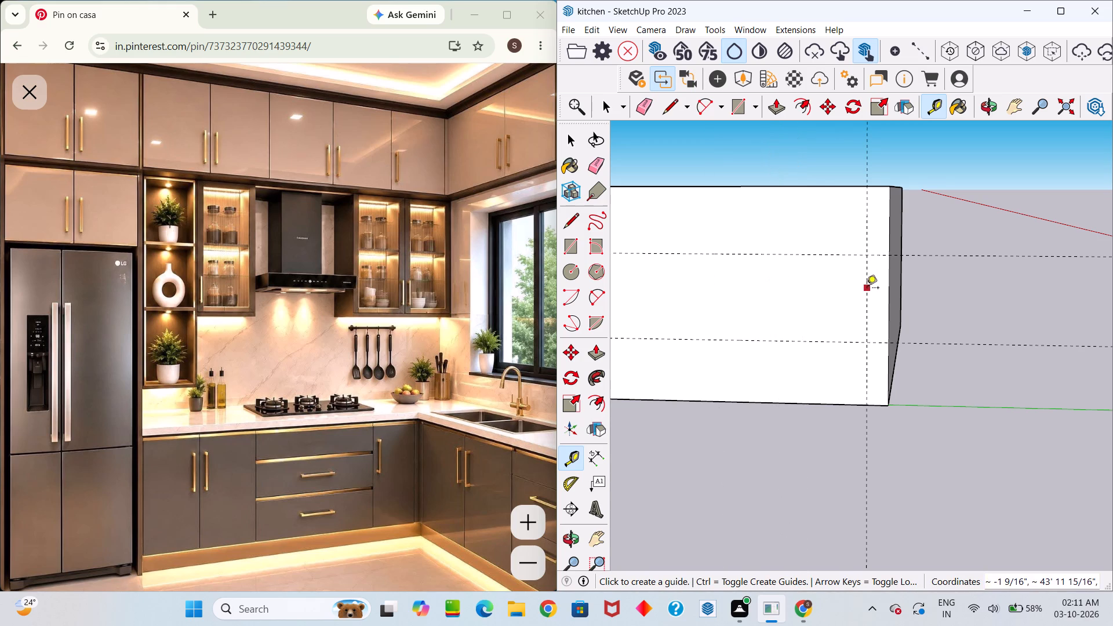
key(4)
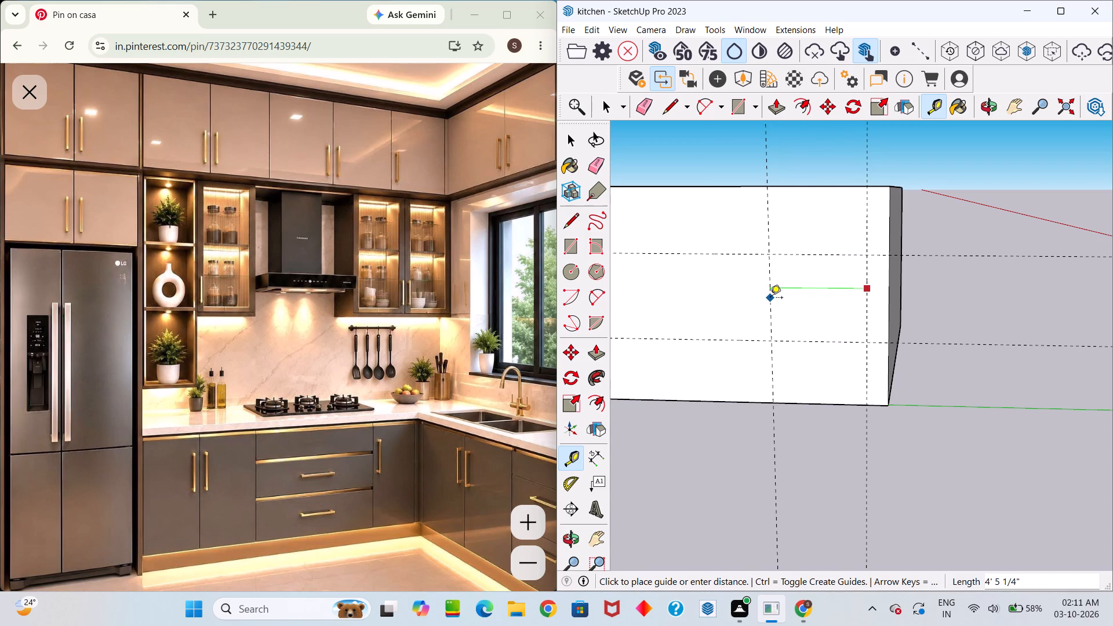
key(apostrophe)
key(Return)
Draw a 4' by 4' rectangle on the long outer wall between the crossing guides for the window opening.
scroll(770, 299, down, 3)
scroll(770, 299, up, 2)
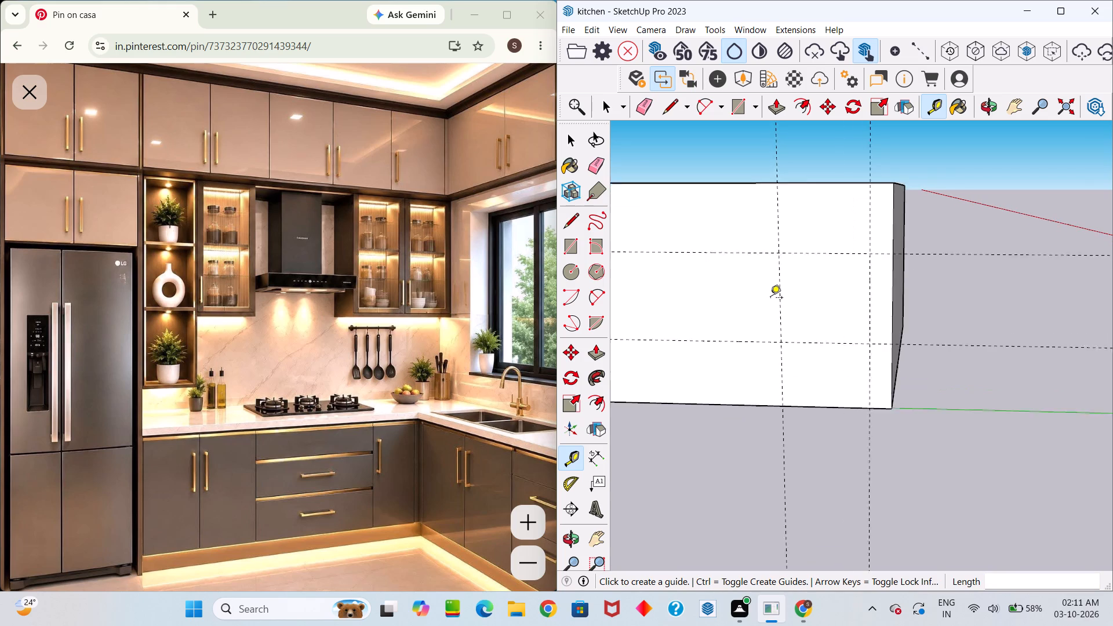
scroll(770, 299, up, 2)
middle_drag(774, 299, 819, 282)
key(r)
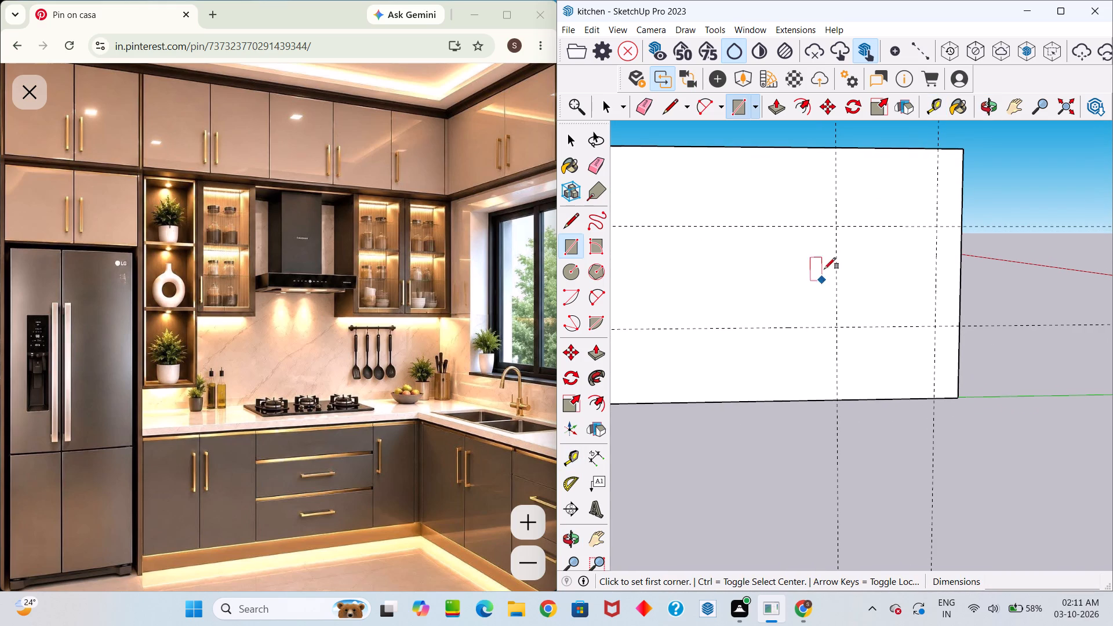
click(838, 229)
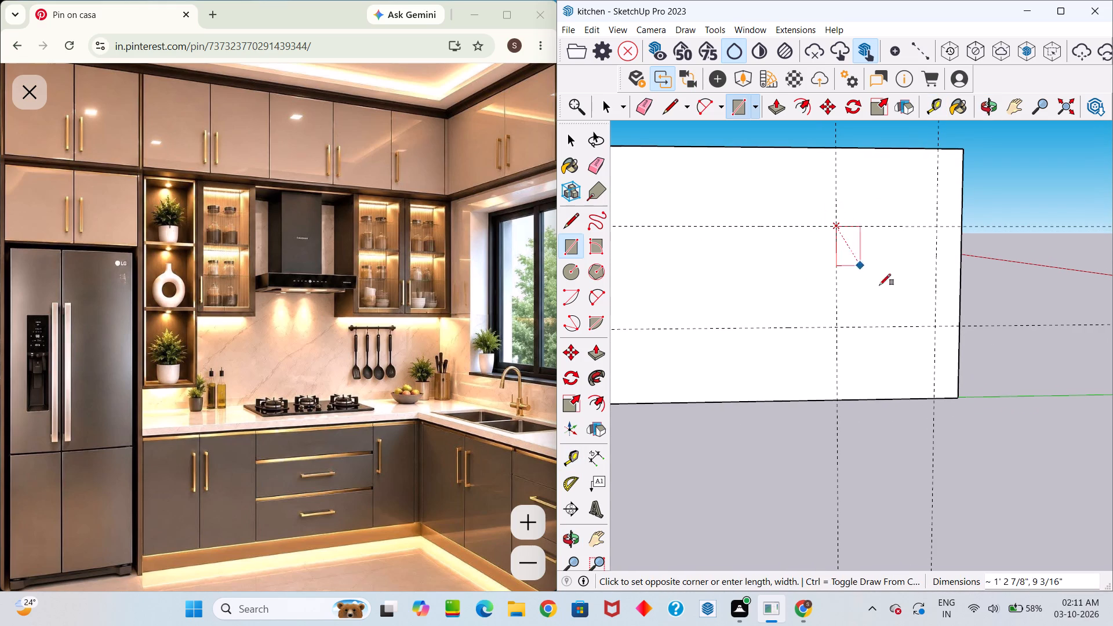
click(933, 326)
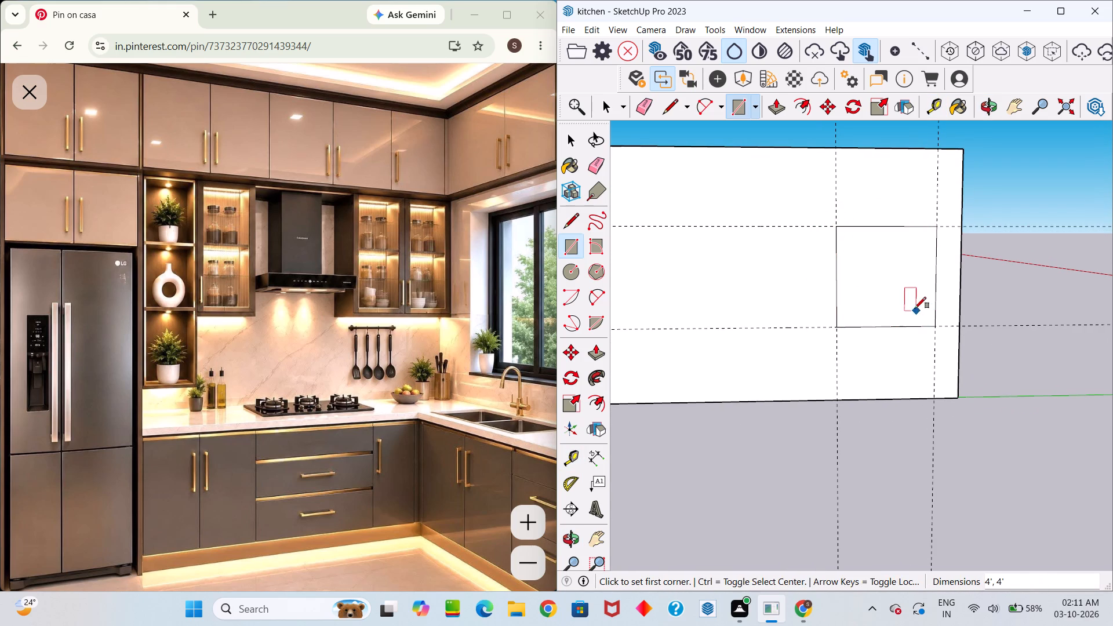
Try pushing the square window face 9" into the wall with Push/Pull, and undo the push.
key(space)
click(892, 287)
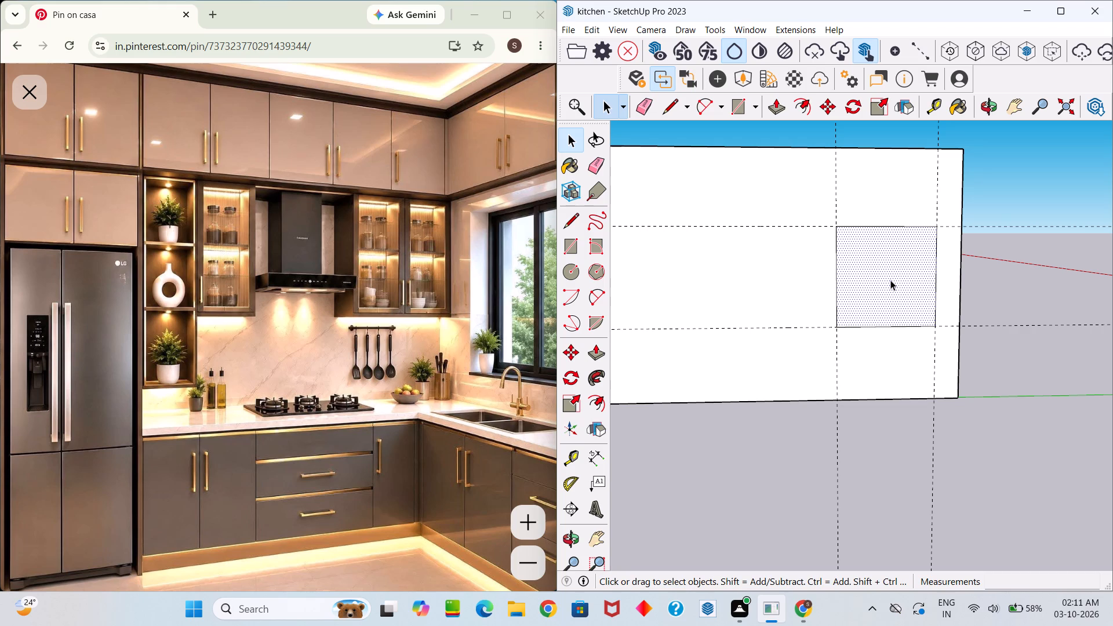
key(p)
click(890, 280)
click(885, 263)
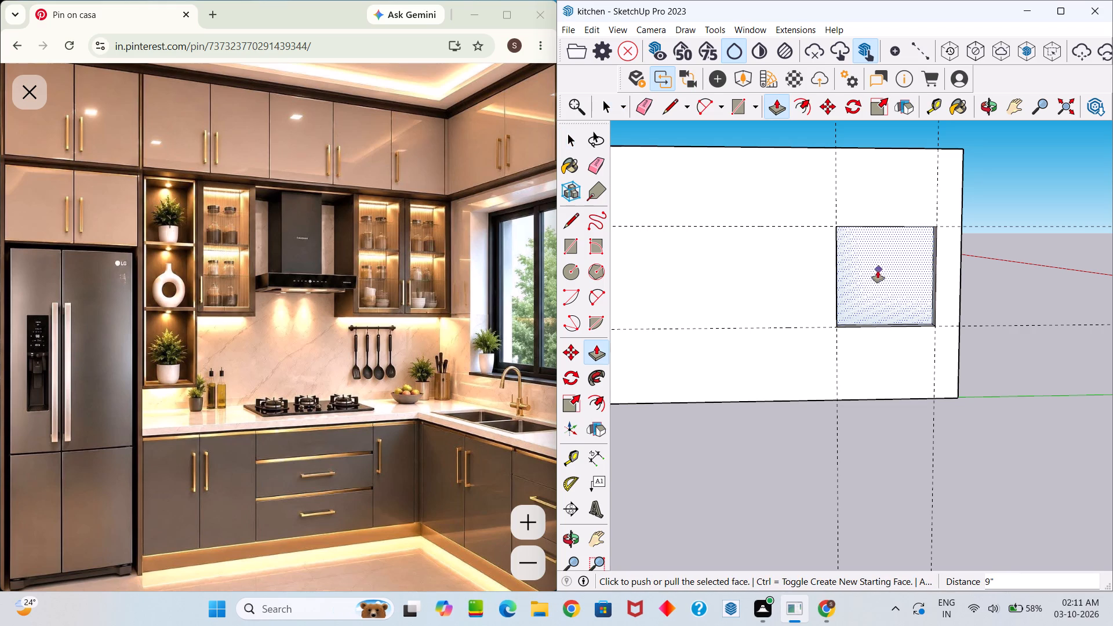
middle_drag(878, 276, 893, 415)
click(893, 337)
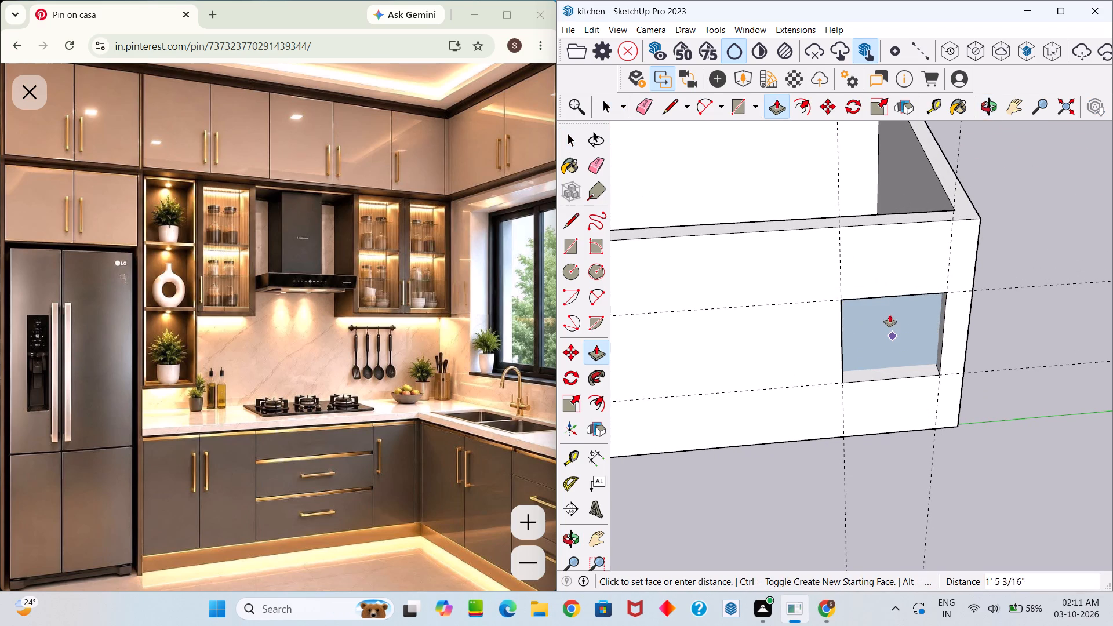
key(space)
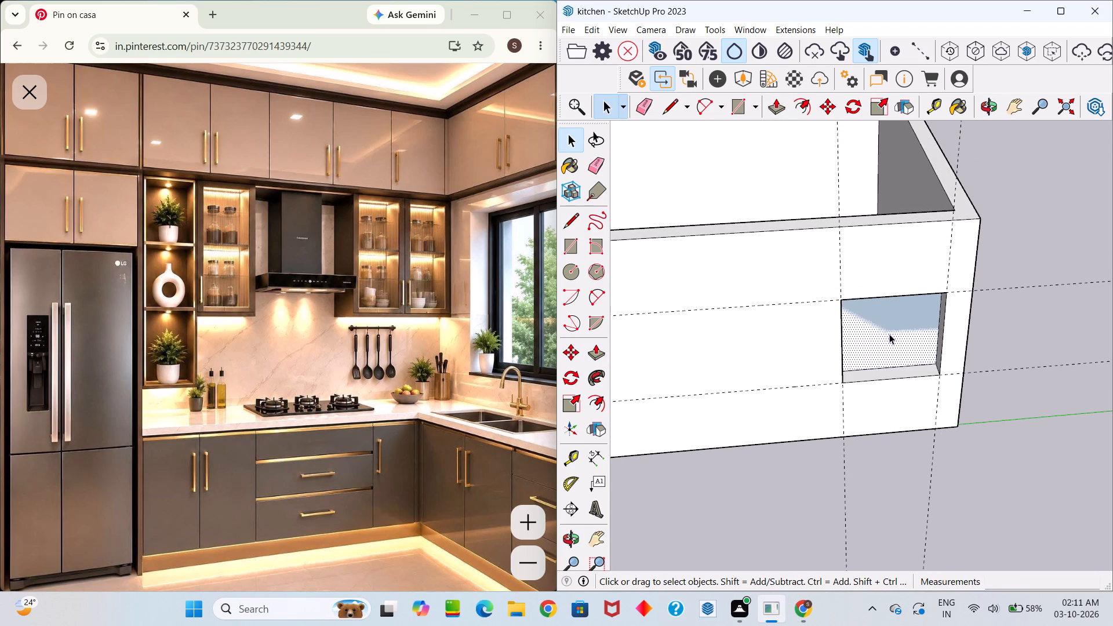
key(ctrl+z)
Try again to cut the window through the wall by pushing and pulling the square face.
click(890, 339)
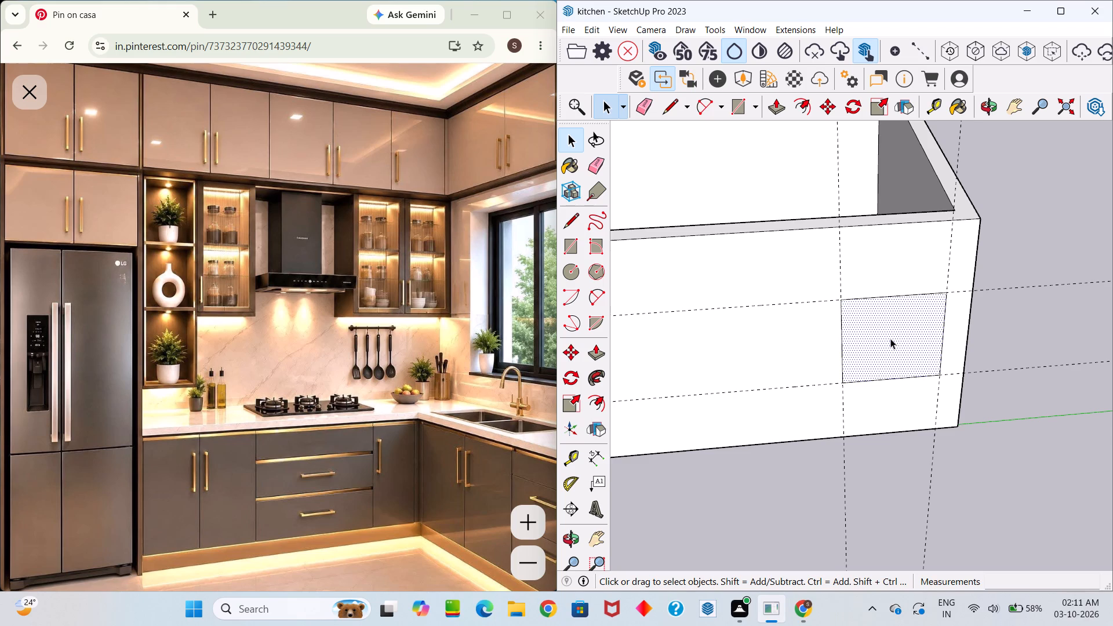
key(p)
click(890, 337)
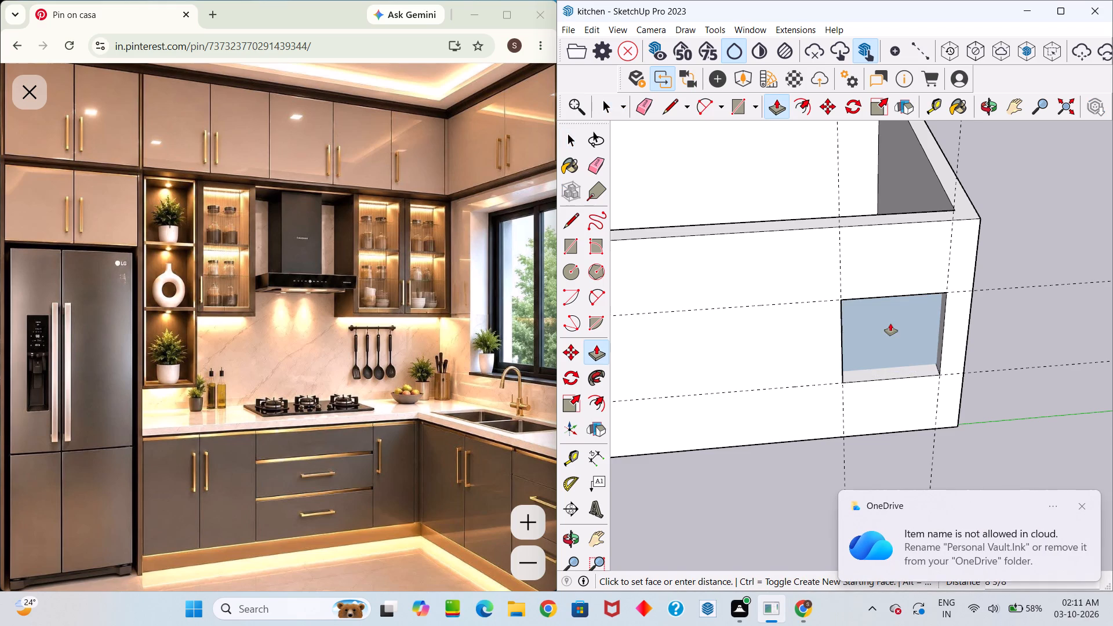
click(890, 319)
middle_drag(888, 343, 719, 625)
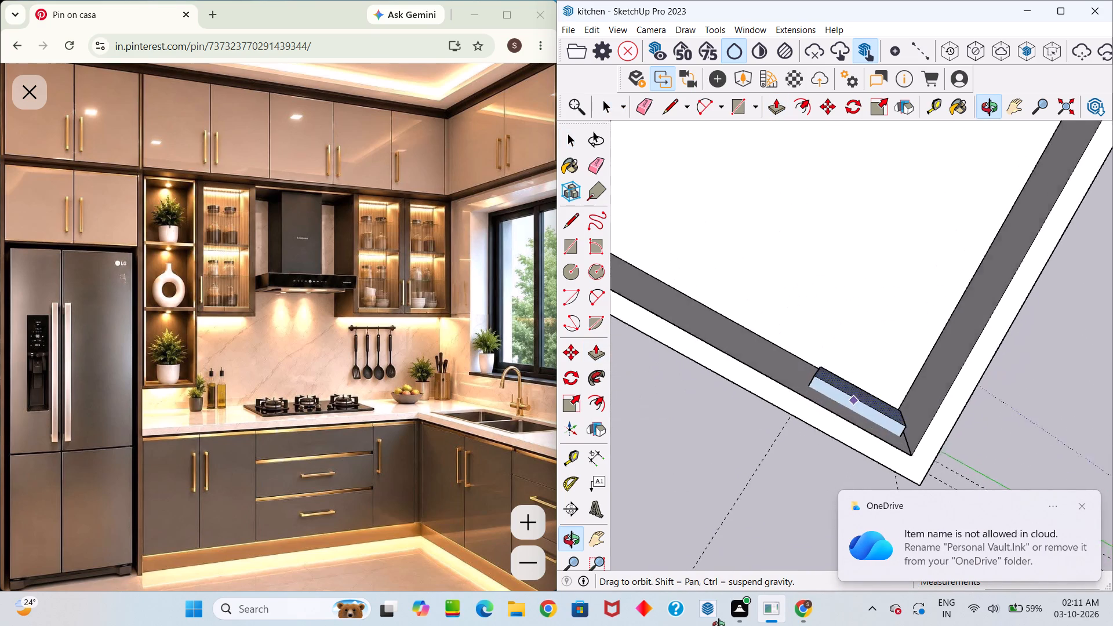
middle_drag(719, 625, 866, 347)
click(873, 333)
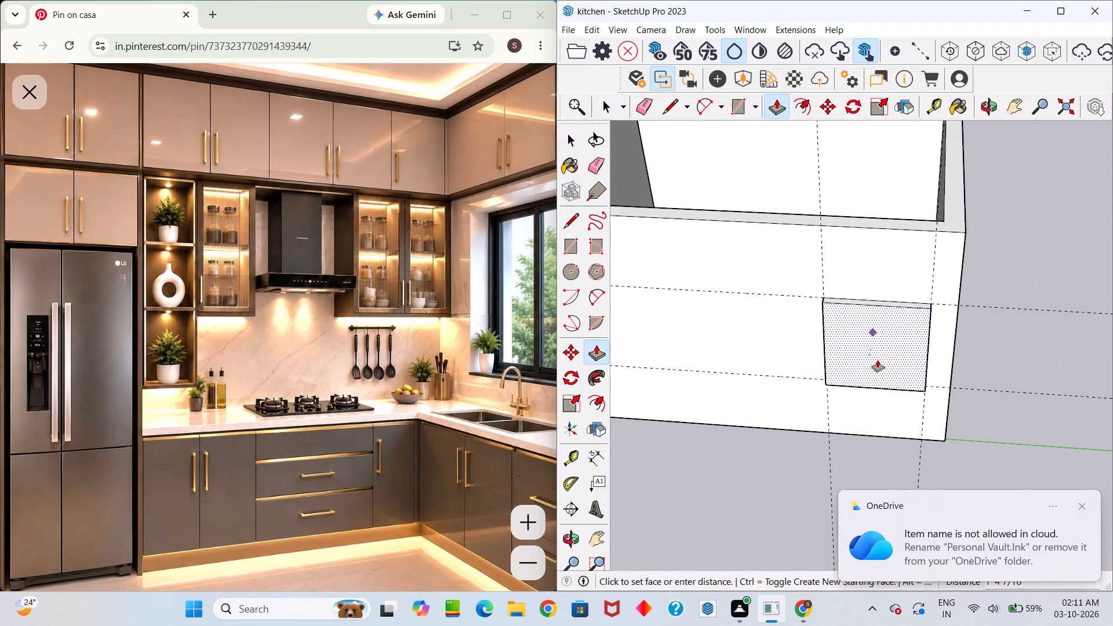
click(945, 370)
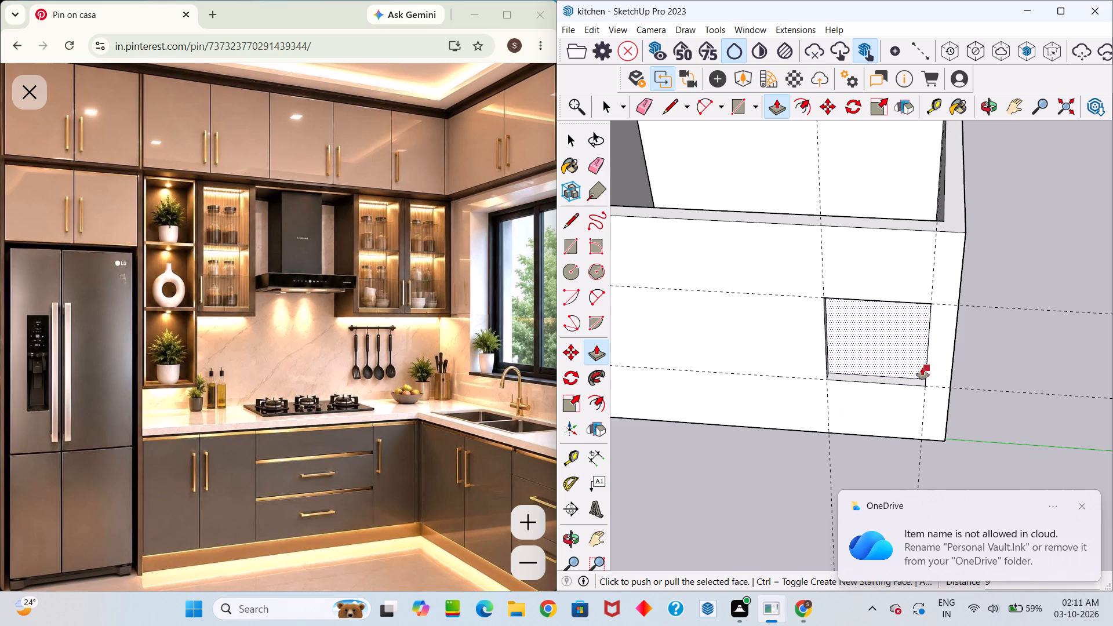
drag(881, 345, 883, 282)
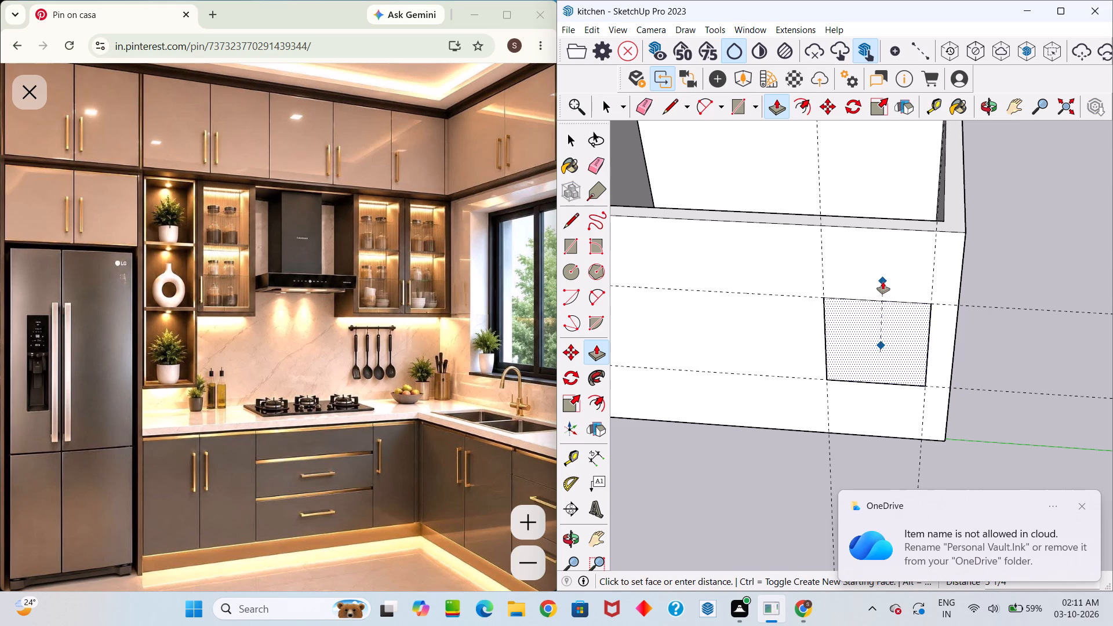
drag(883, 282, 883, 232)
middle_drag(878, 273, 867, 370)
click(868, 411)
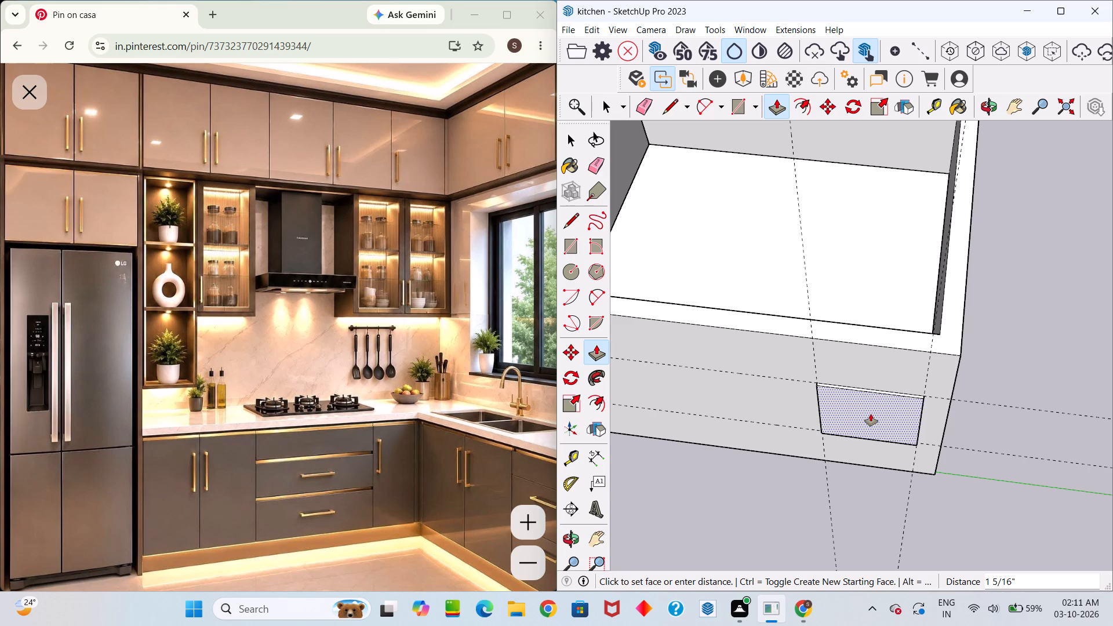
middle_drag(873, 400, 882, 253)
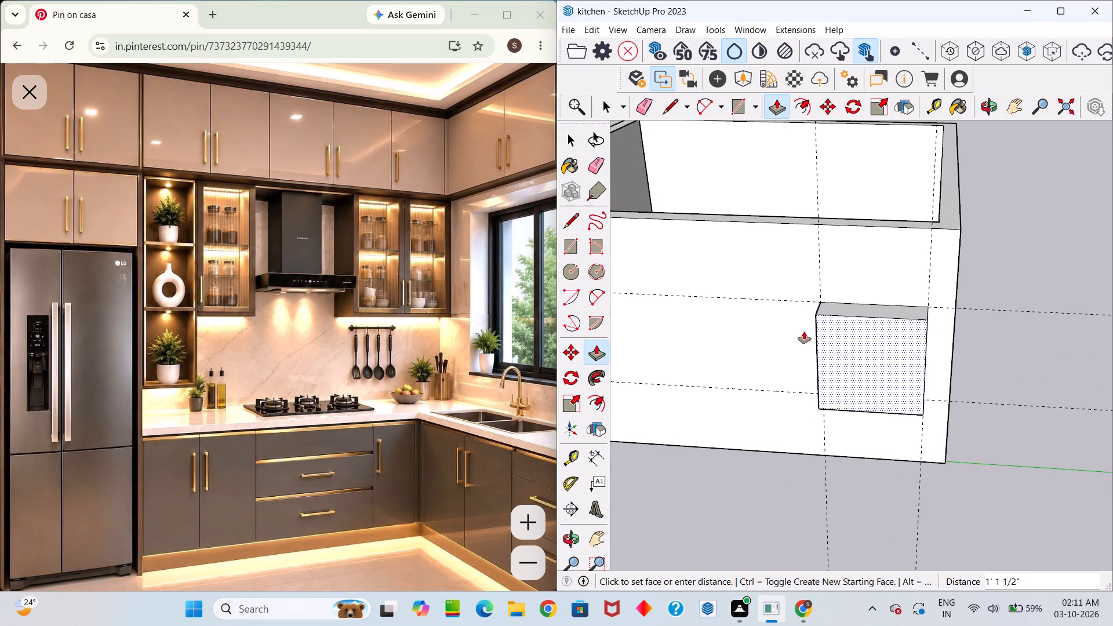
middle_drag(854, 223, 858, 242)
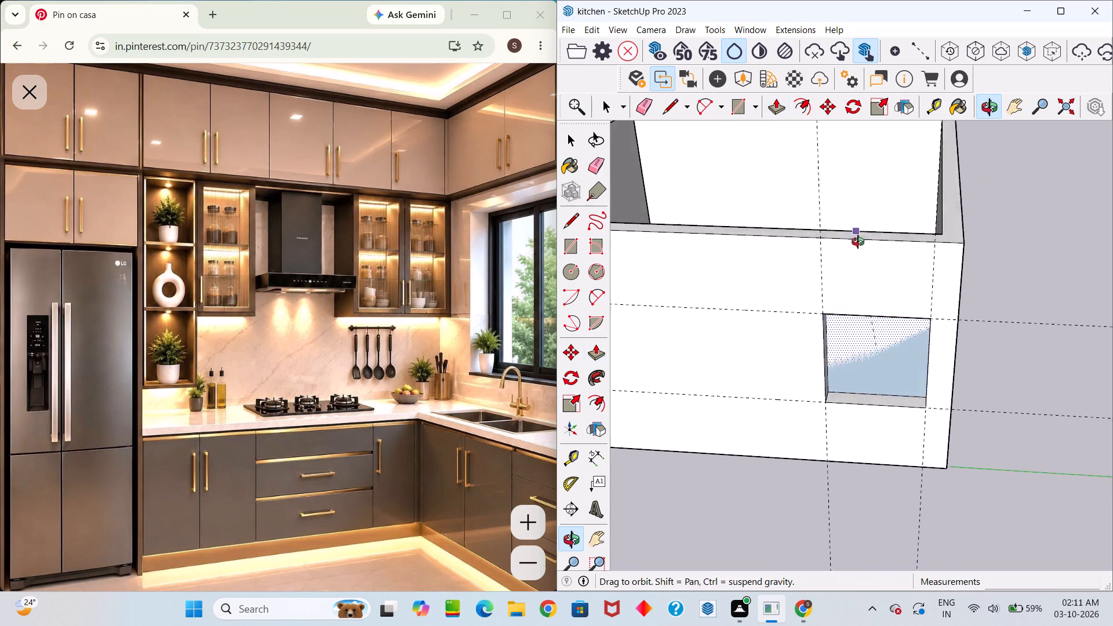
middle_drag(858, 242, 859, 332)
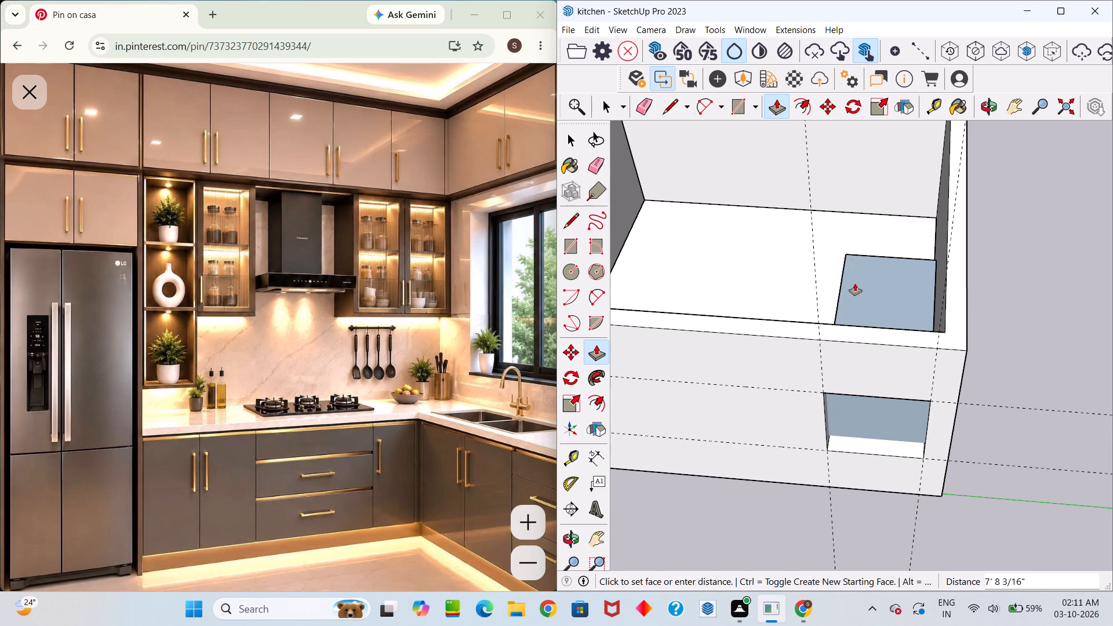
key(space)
Delete the square window face from the long outer wall.
click(871, 426)
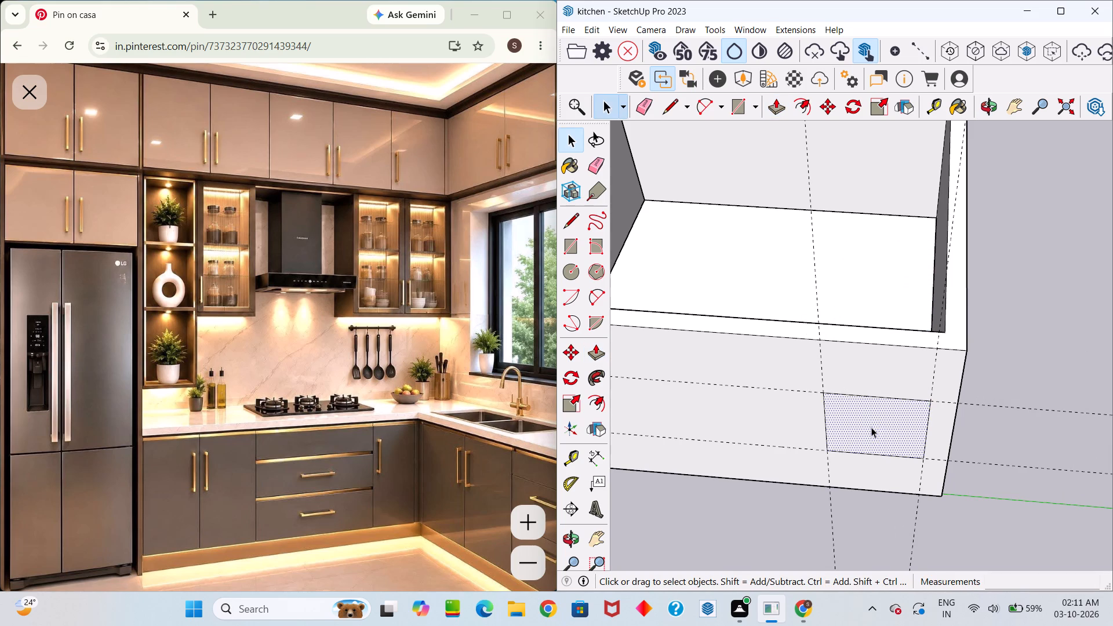
key(Delete)
Examine the square window opening from outside and above, selecting the inner wall surface behind it.
middle_drag(874, 425, 794, 256)
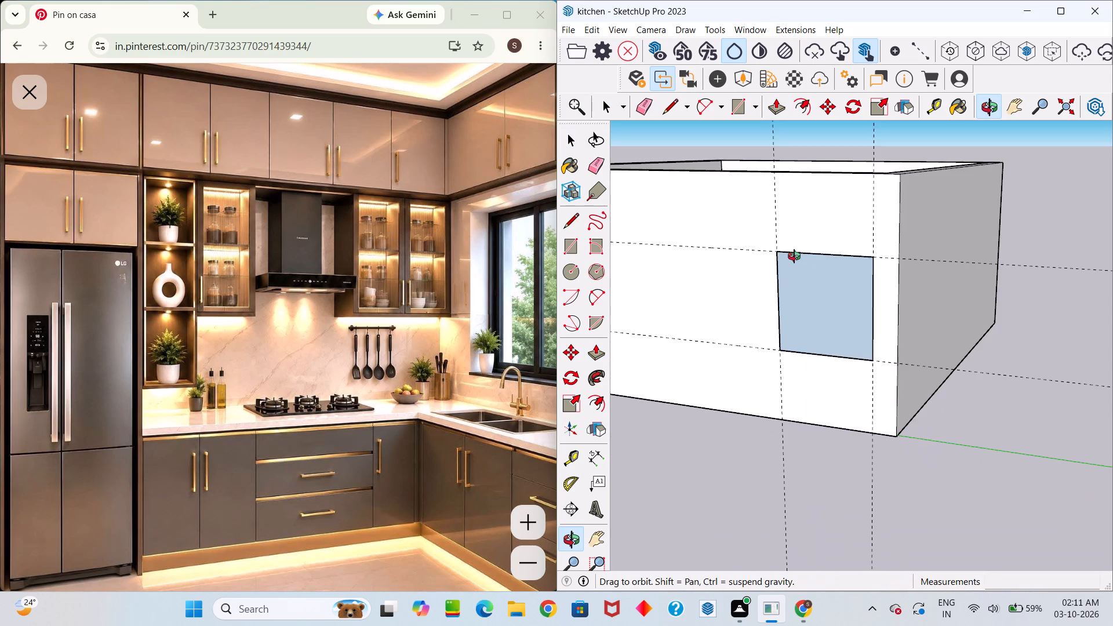
middle_drag(794, 256, 795, 256)
click(820, 329)
middle_drag(824, 308, 861, 454)
scroll(932, 386, down, 5)
click(997, 399)
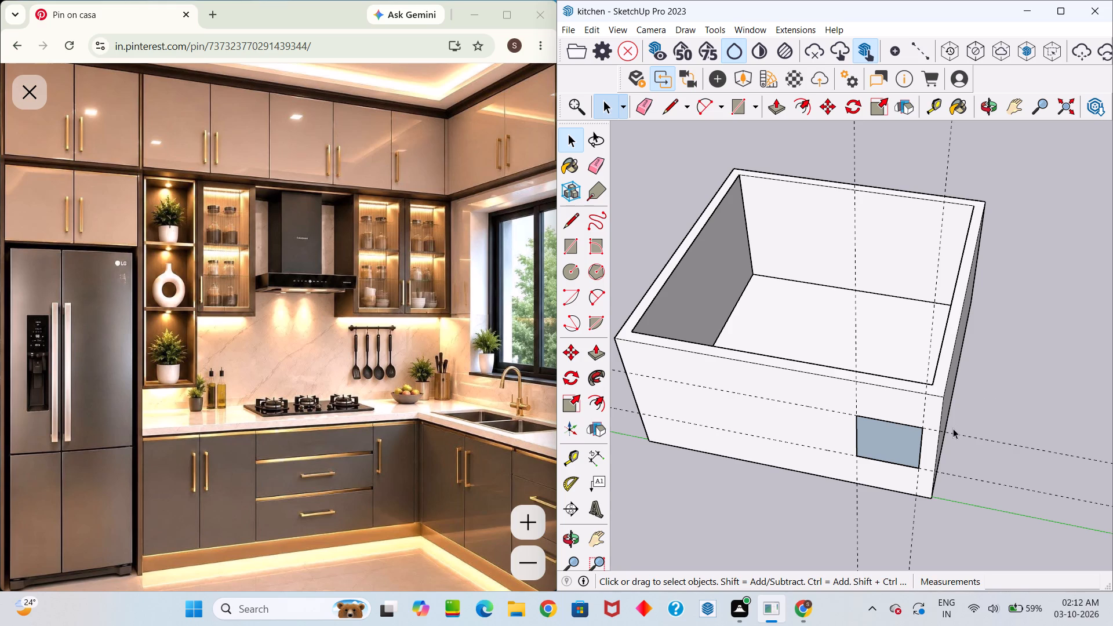
scroll(864, 463, up, 5)
scroll(912, 445, up, 6)
middle_drag(914, 431, 293, 506)
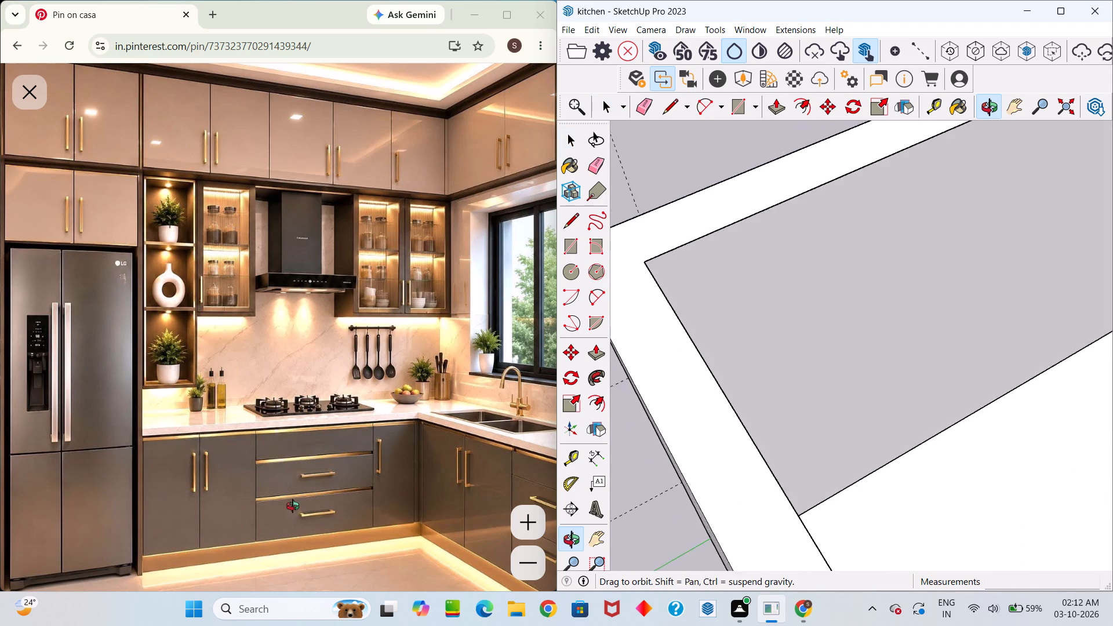
middle_drag(293, 506, 831, 465)
scroll(835, 463, up, 1)
scroll(849, 450, down, 12)
middle_drag(864, 457, 904, 405)
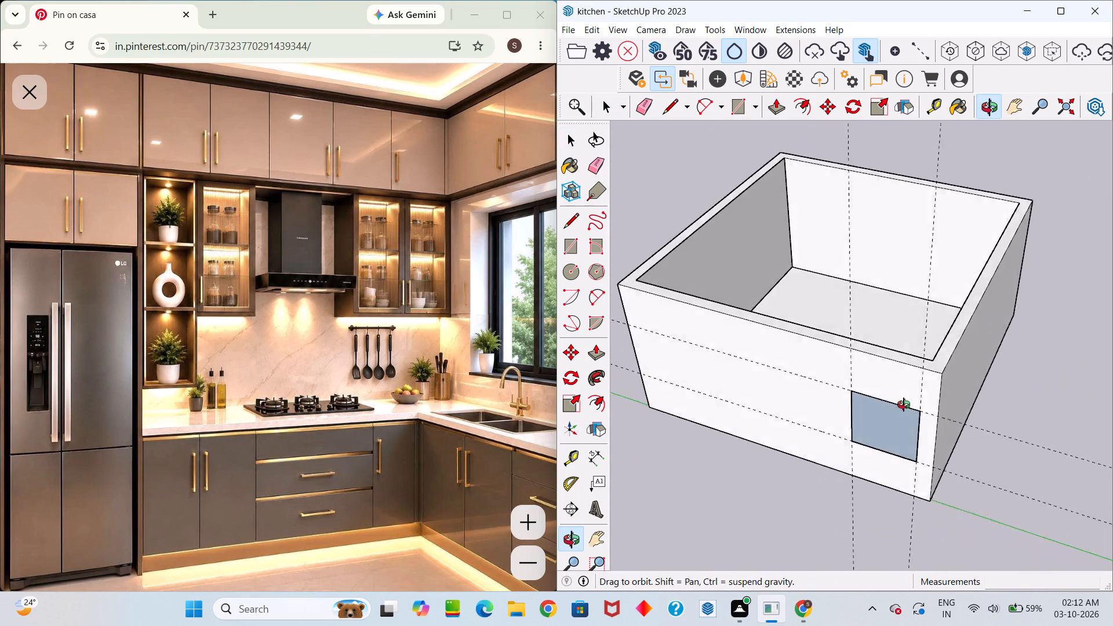
middle_drag(904, 405, 915, 381)
click(890, 401)
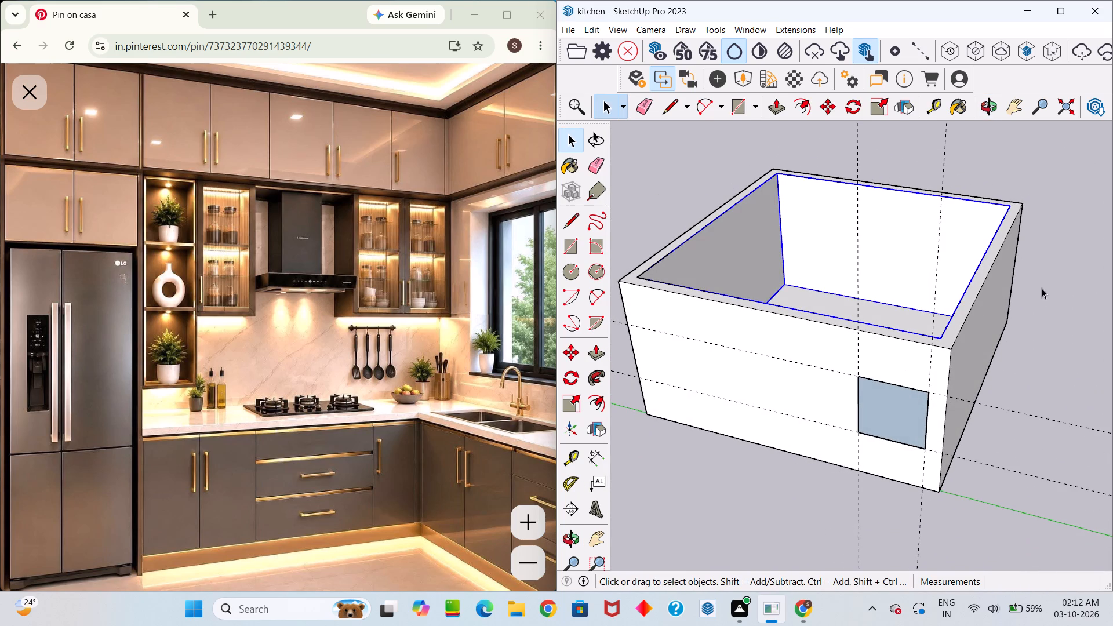
Undo the window face deletion and the pushes into the long outer wall, back to the flat drawn square.
click(1045, 294)
middle_drag(926, 406, 986, 347)
key(ctrl+z)
key(ctrl+z)
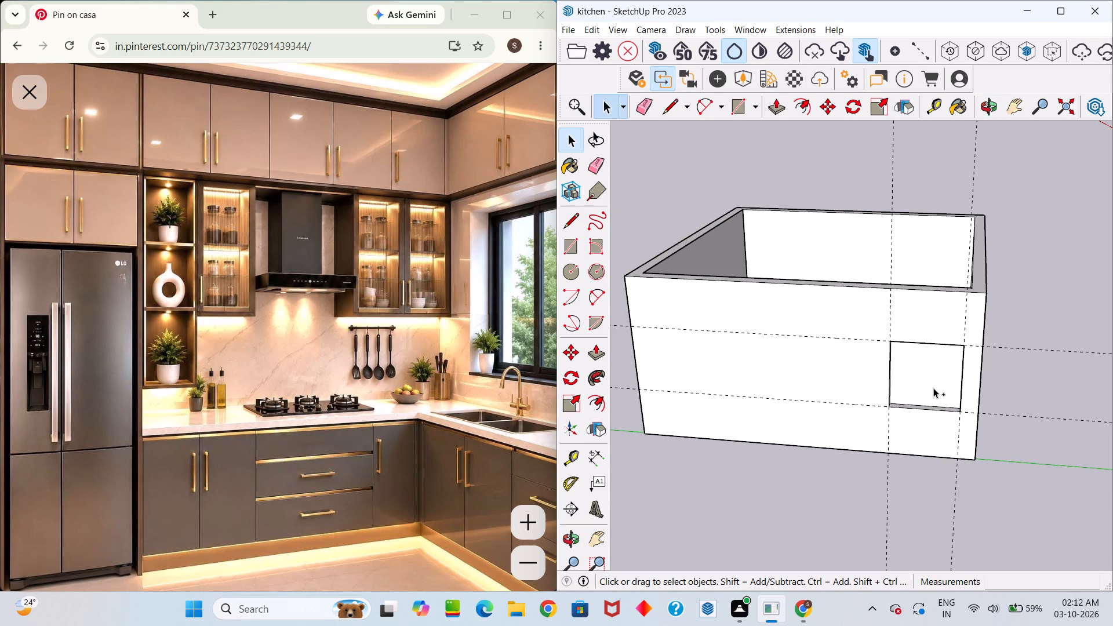
key(ctrl+z)
key(ctrl+z)
Undo the drawn window square and all of its guide lines on the long outer wall.
ctrl+scroll(933, 387, down, 1)
ctrl+middle_drag(932, 387, 671, 456)
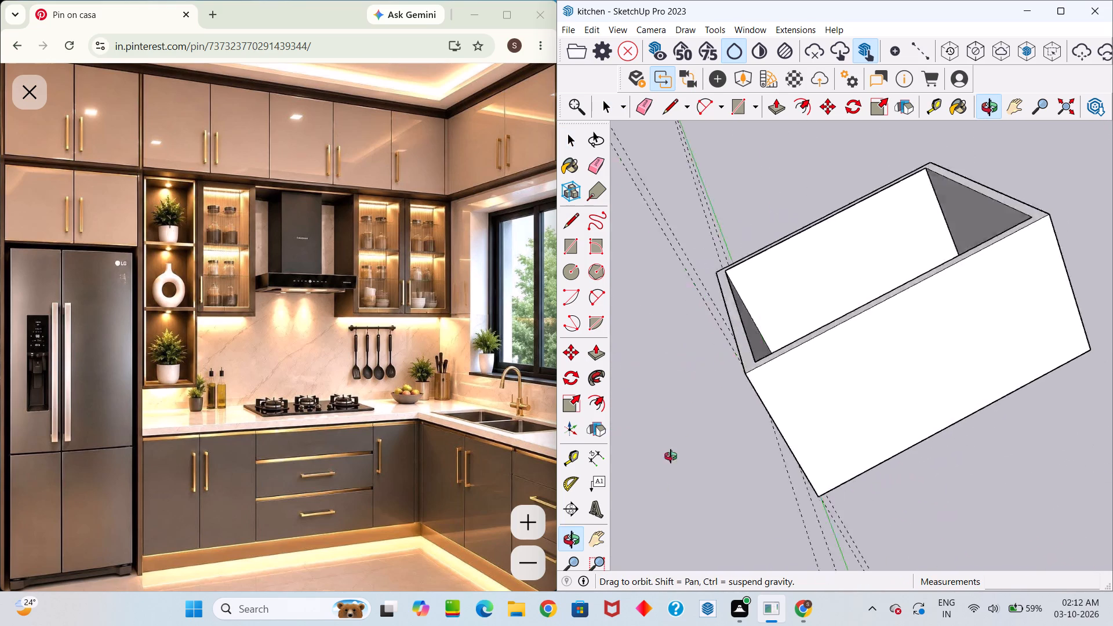
ctrl+middle_drag(671, 456, 1035, 318)
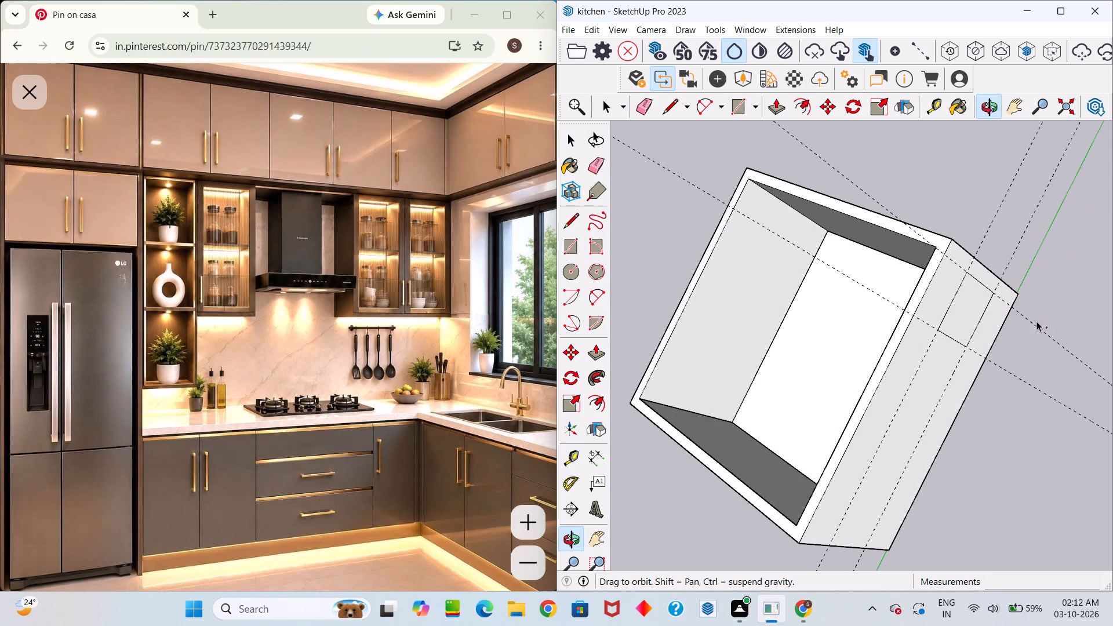
ctrl+middle_drag(898, 369, 996, 259)
ctrl+middle_drag(907, 443, 981, 304)
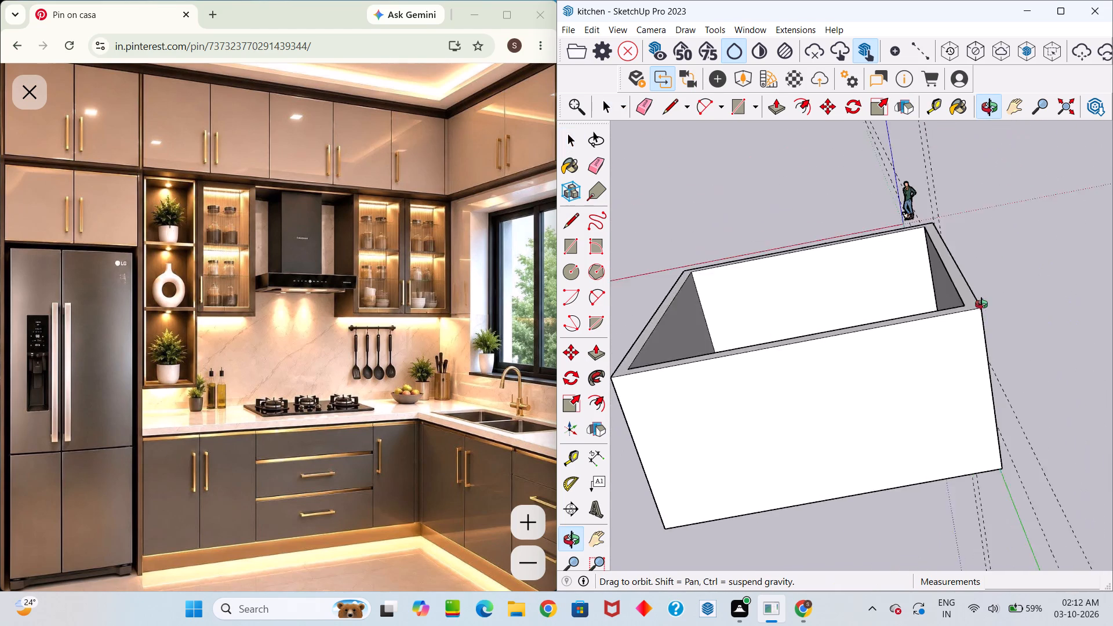
ctrl+middle_drag(981, 304, 232, 350)
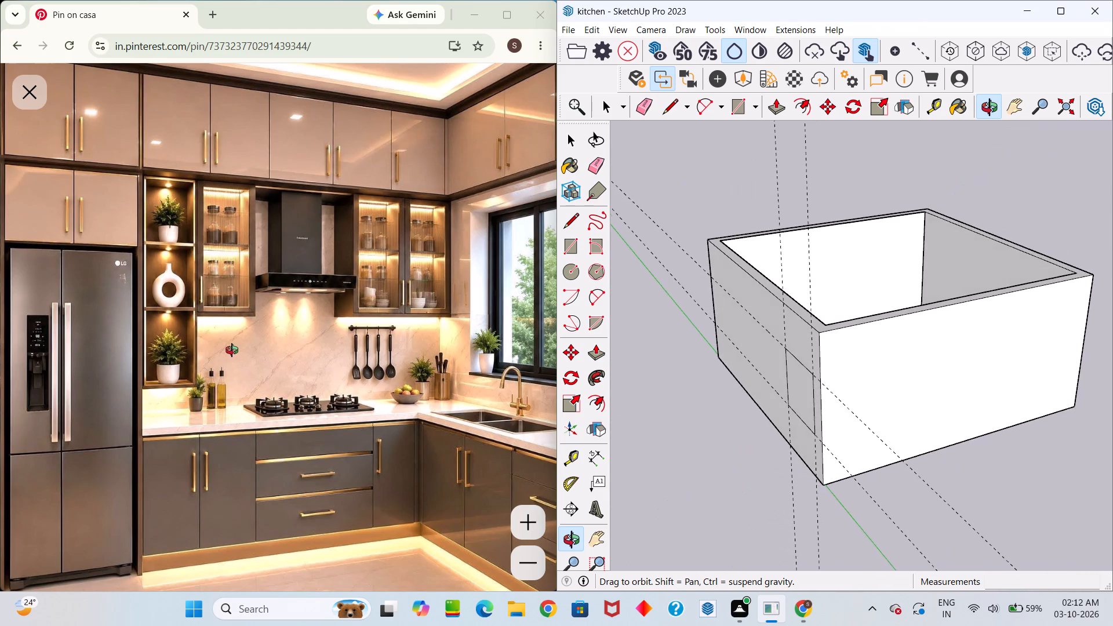
ctrl+middle_drag(232, 350, 232, 351)
key(ctrl+z)
key(ctrl+z)
key(ctrl+z)
key(ctrl+z)
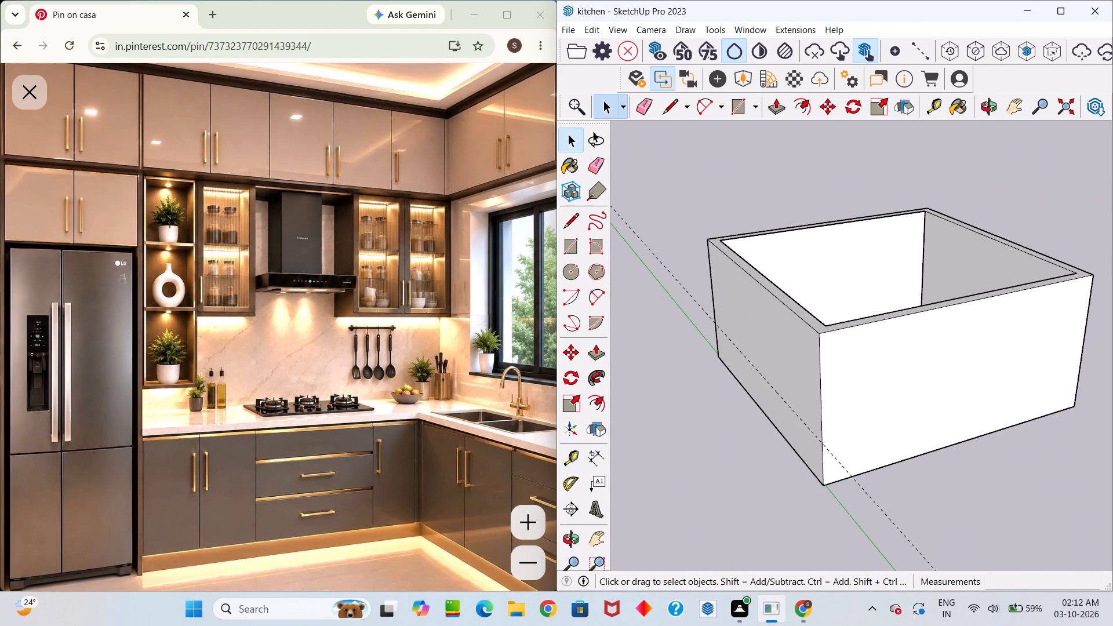
key(ctrl+z)
key(ctrl+z)
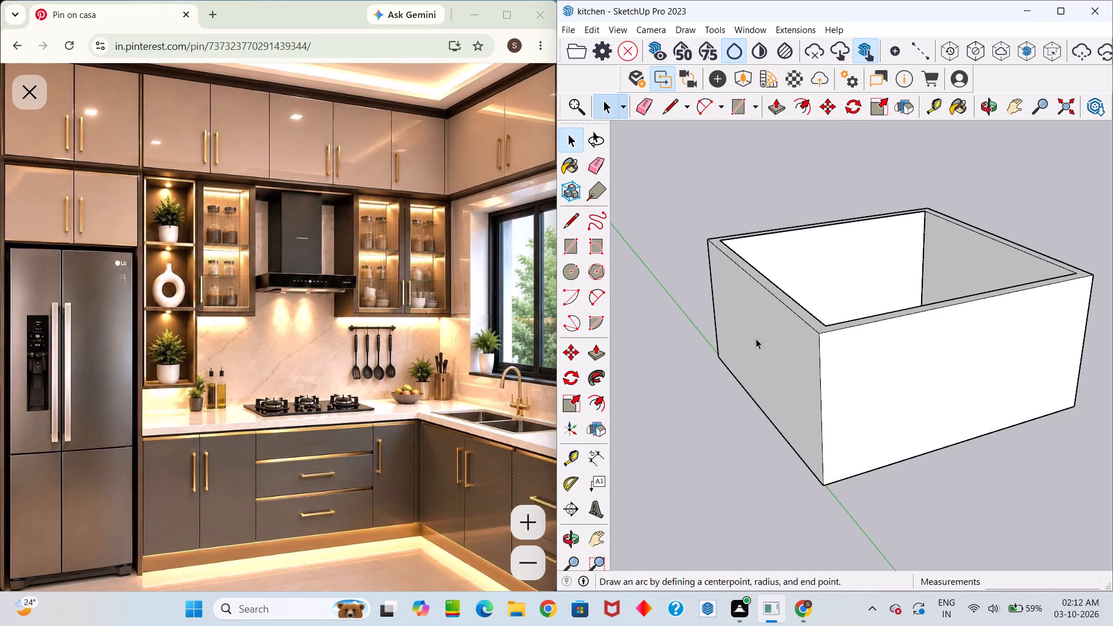
Open the inner room shell, with its floor and inner wall faces, for editing.
scroll(753, 341, up, 7)
middle_drag(744, 359, 473, 421)
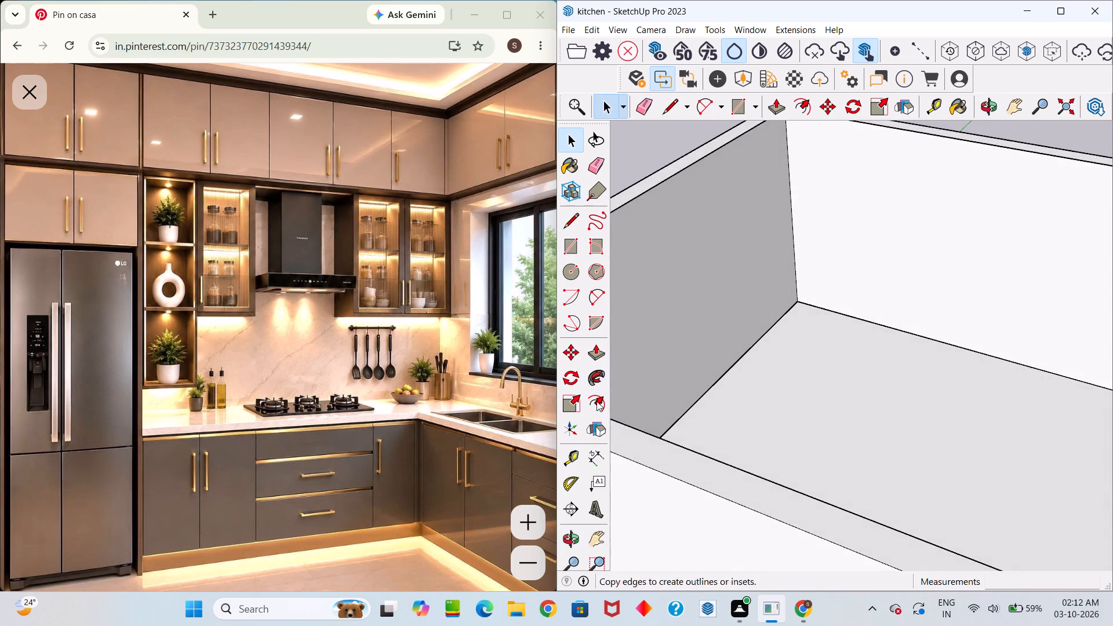
scroll(615, 381, down, 15)
middle_drag(745, 355, 598, 339)
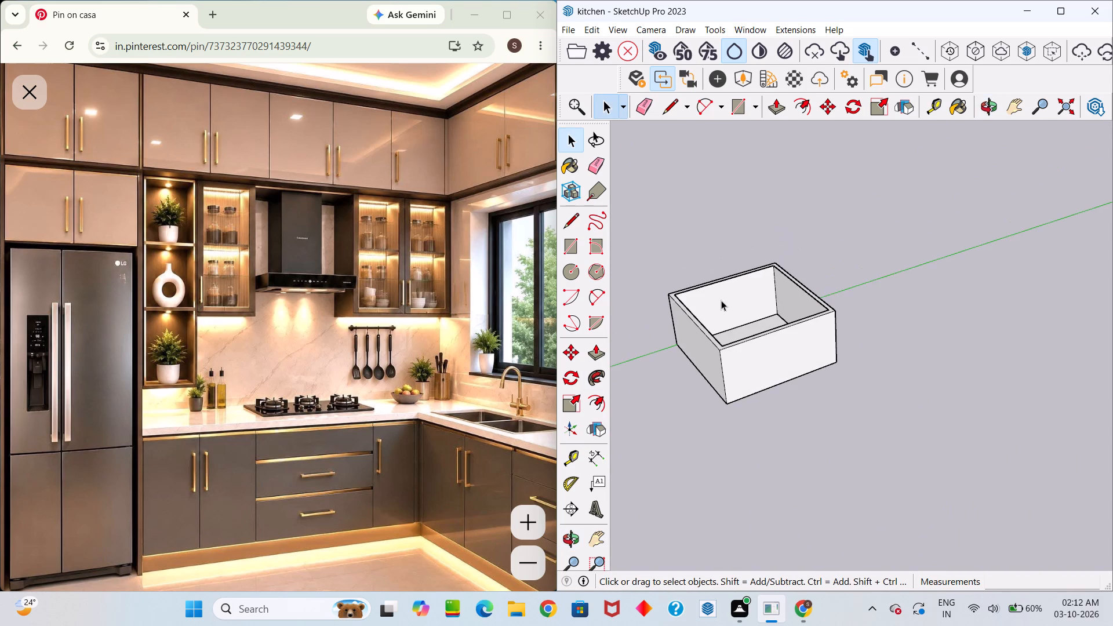
scroll(732, 296, up, 6)
middle_drag(753, 312, 587, 350)
scroll(792, 274, up, 7)
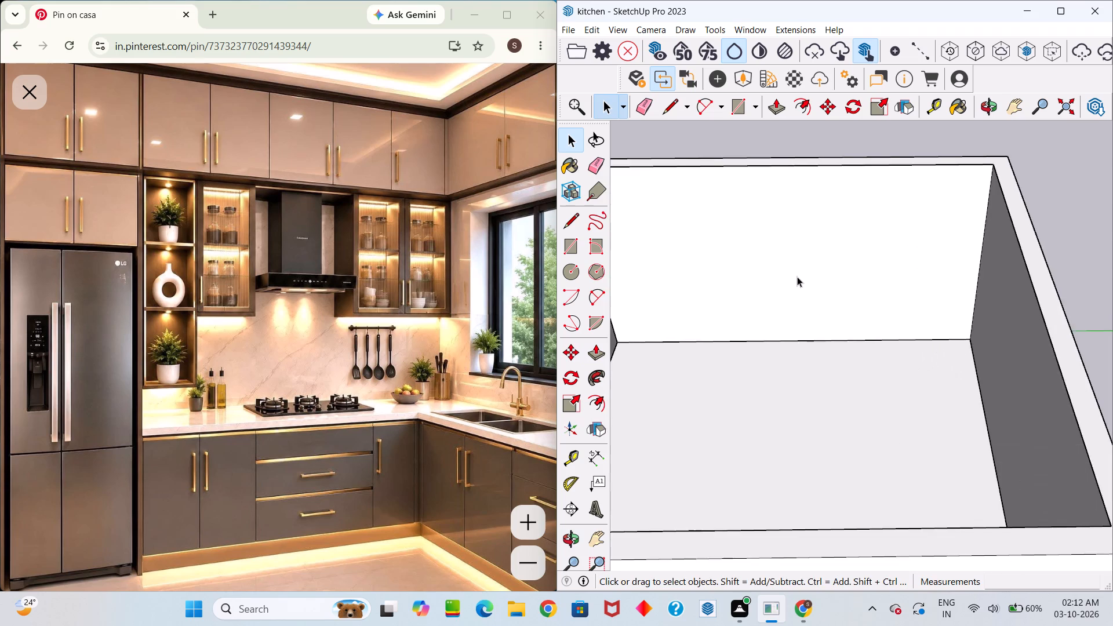
scroll(797, 276, down, 1)
middle_drag(797, 276, 814, 385)
scroll(799, 325, down, 7)
middle_drag(801, 359, 800, 357)
drag(801, 359, 800, 357)
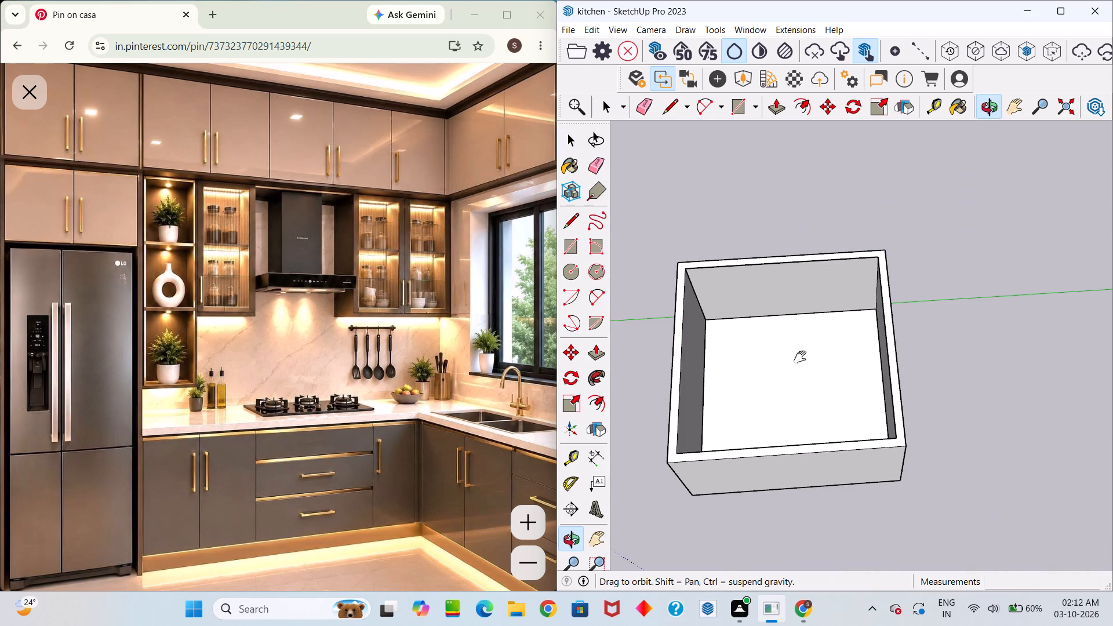
drag(800, 357, 788, 327)
middle_drag(800, 357, 788, 327)
middle_drag(810, 316, 795, 228)
scroll(790, 261, up, 6)
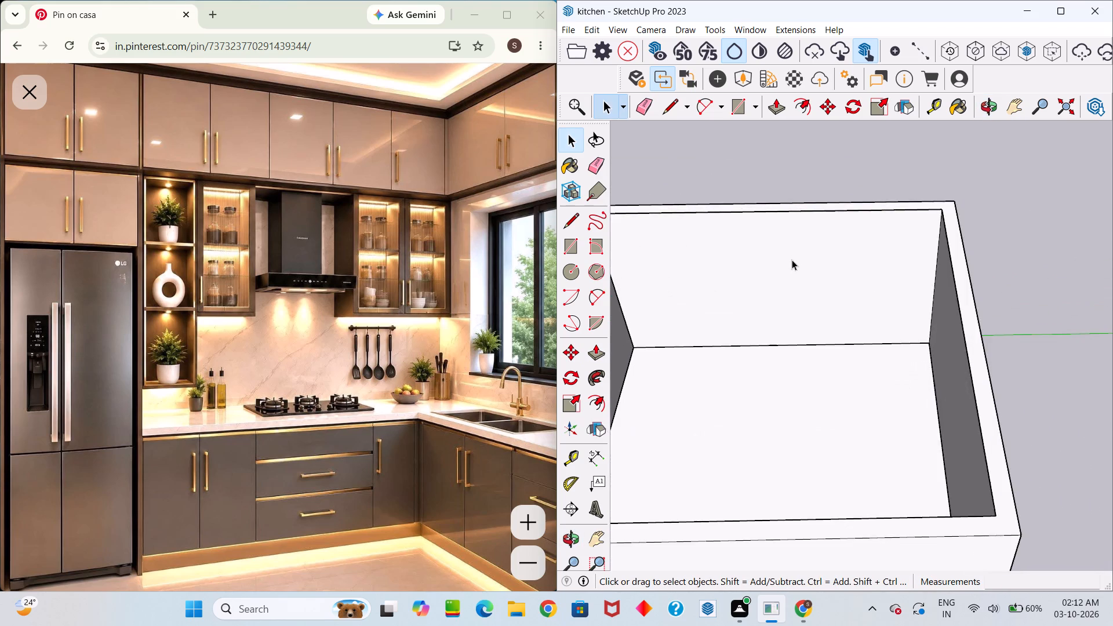
scroll(792, 260, down, 4)
double_click(783, 271)
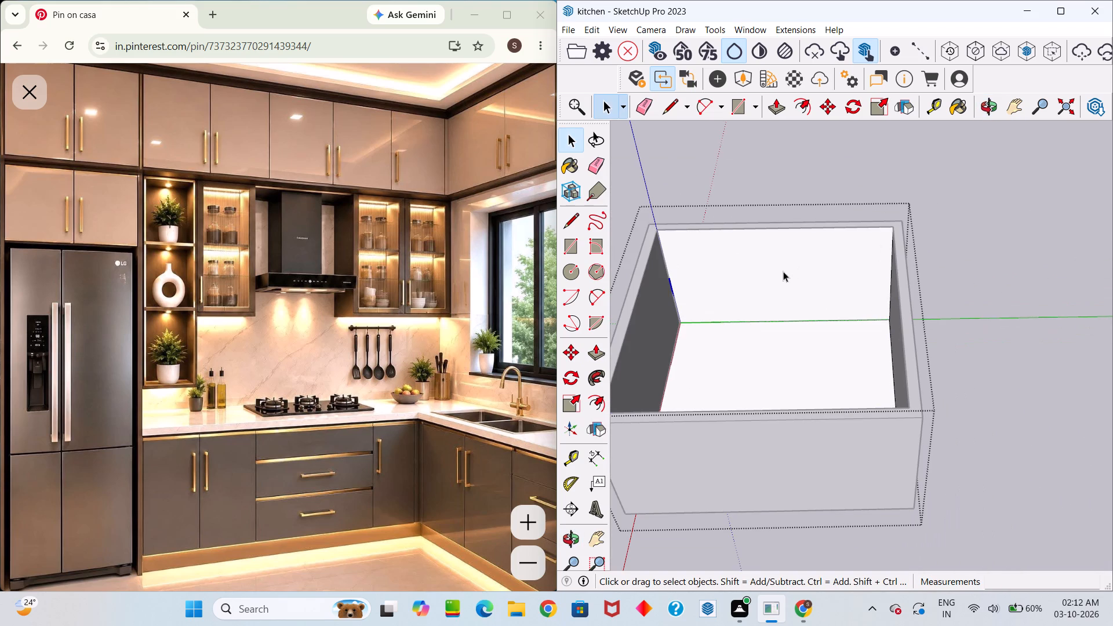
Place a vertical guide 12" in from the end edge of the outer wall that will hold the window.
middle_drag(784, 270, 572, 258)
scroll(712, 246, down, 5)
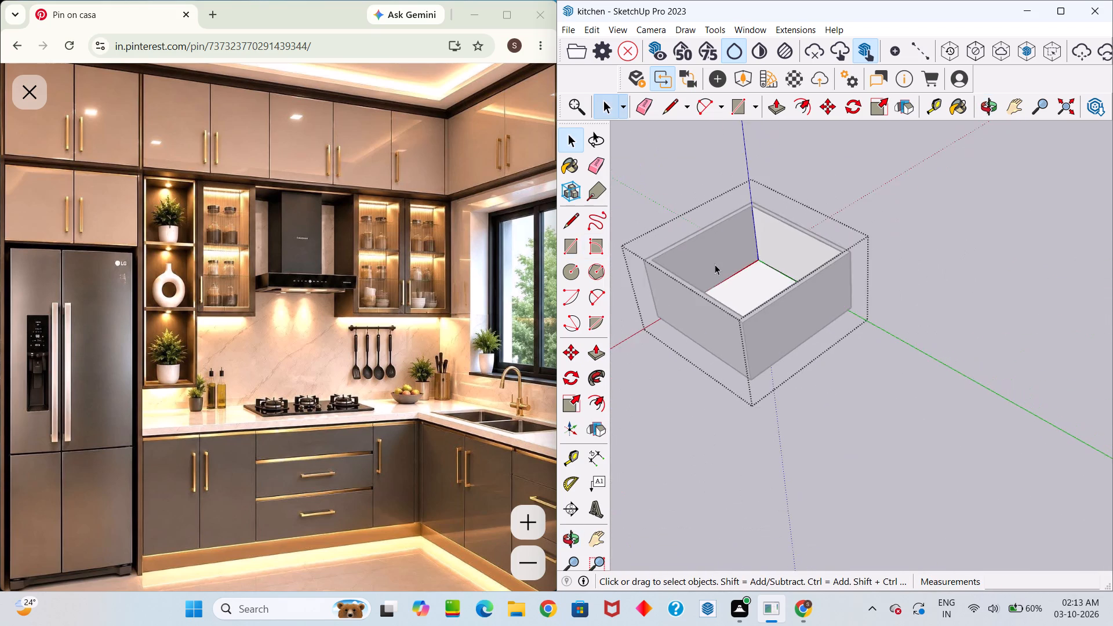
scroll(715, 264, down, 6)
middle_drag(722, 263, 499, 249)
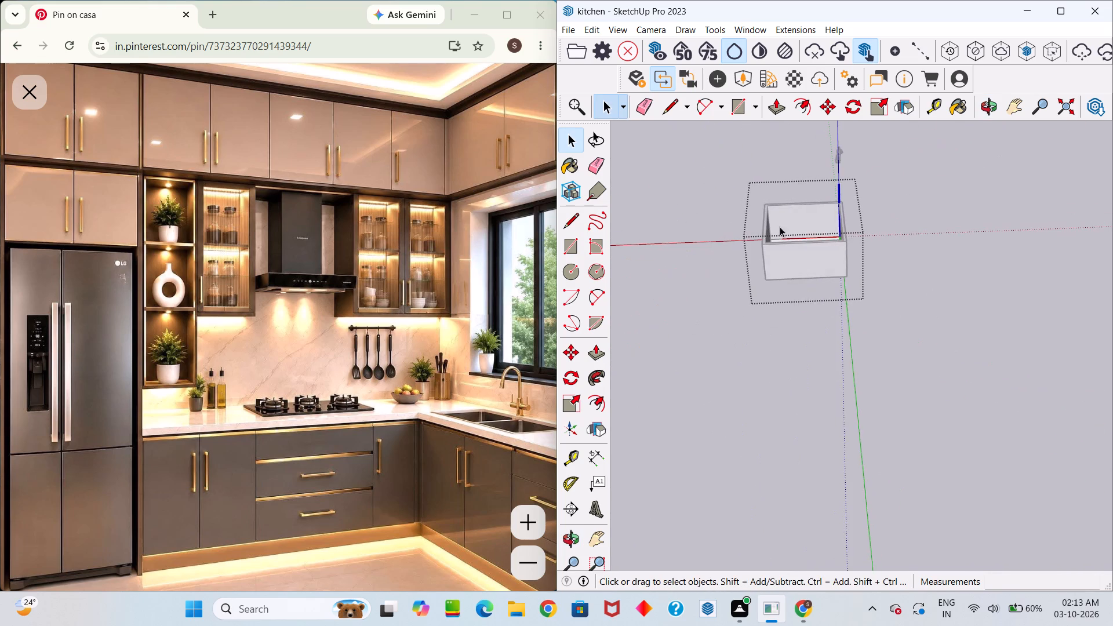
scroll(786, 235, up, 13)
middle_drag(830, 272, 762, 262)
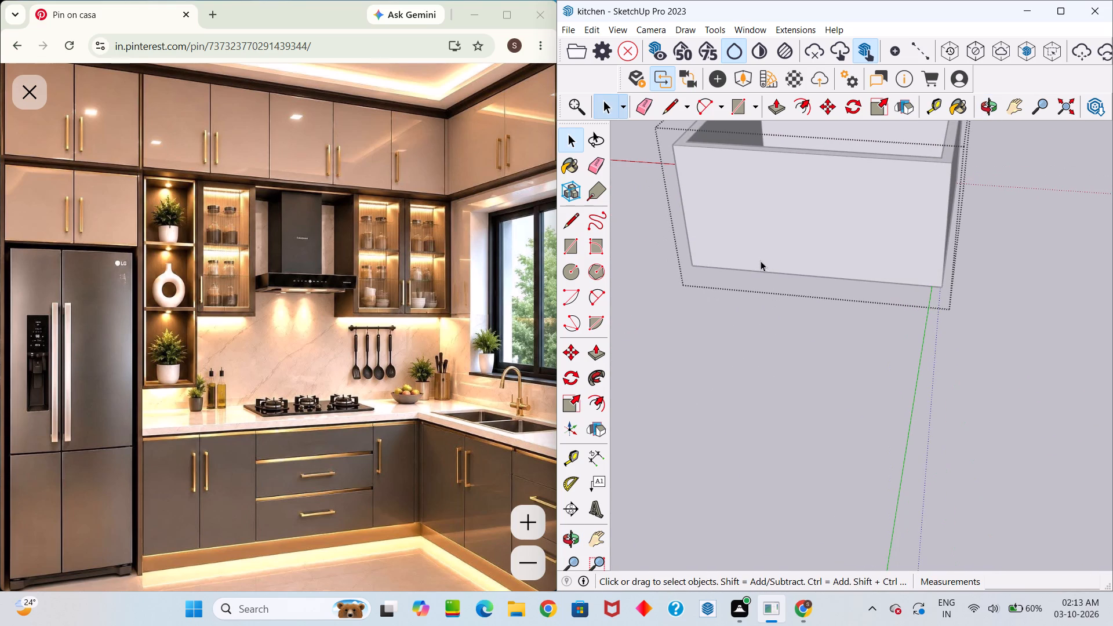
key(t)
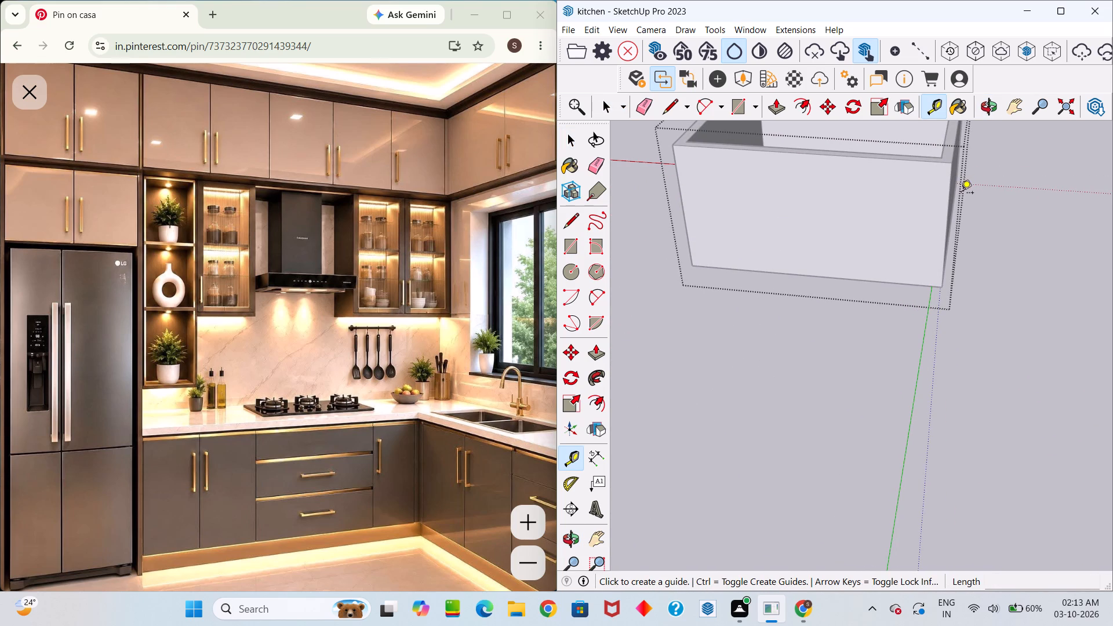
click(951, 197)
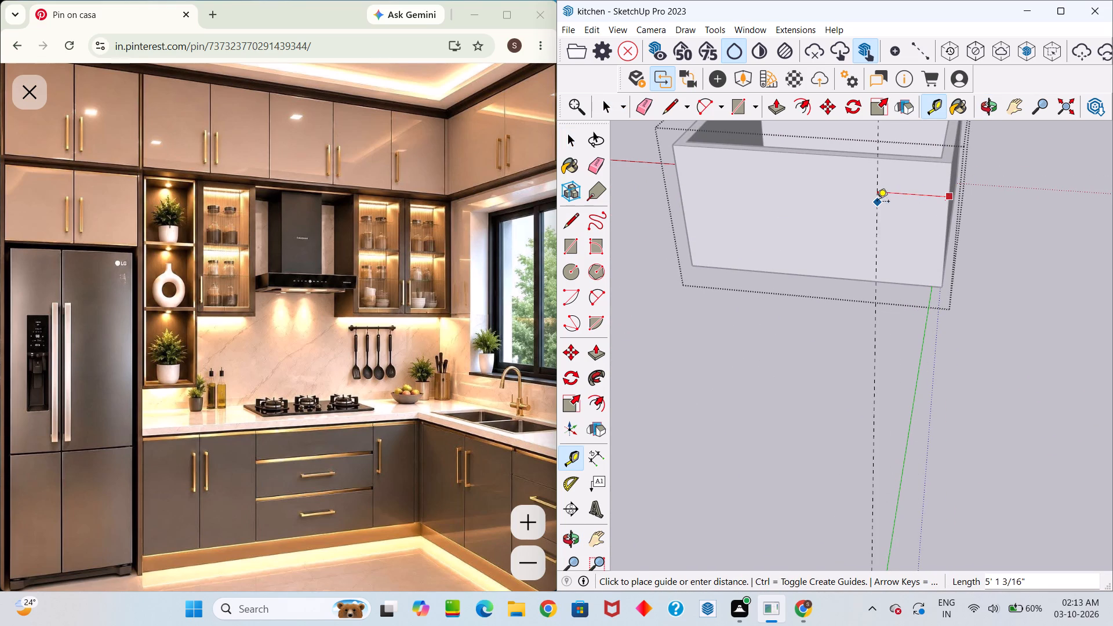
text(12)
key(Return)
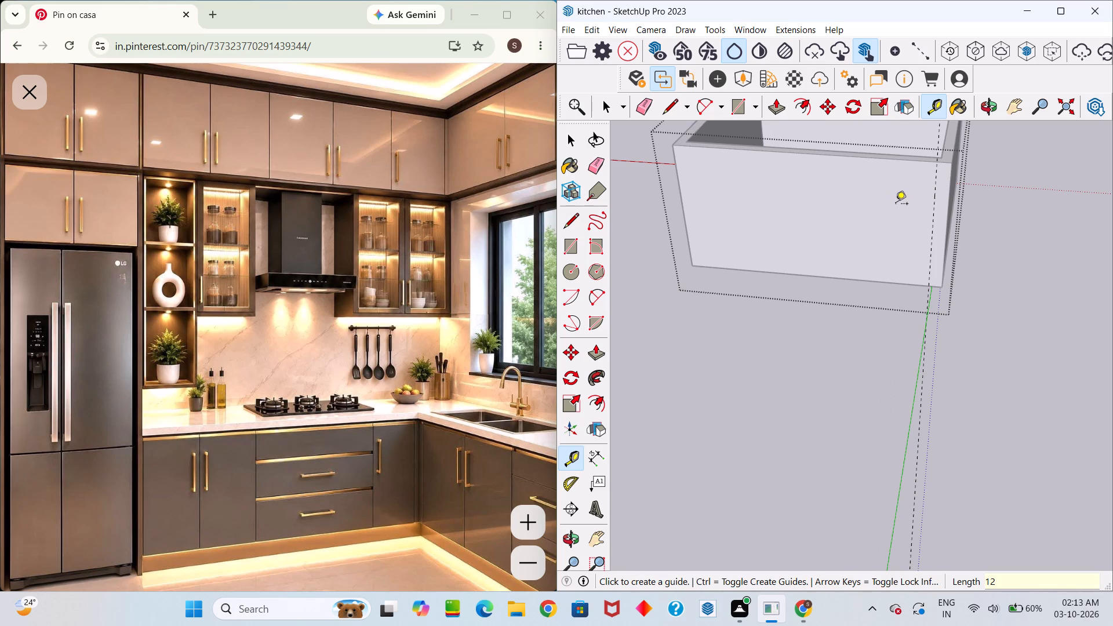
Place horizontal guides on the window wall 3' above its bottom edge and 4' above that first guide.
scroll(905, 211, up, 5)
click(889, 327)
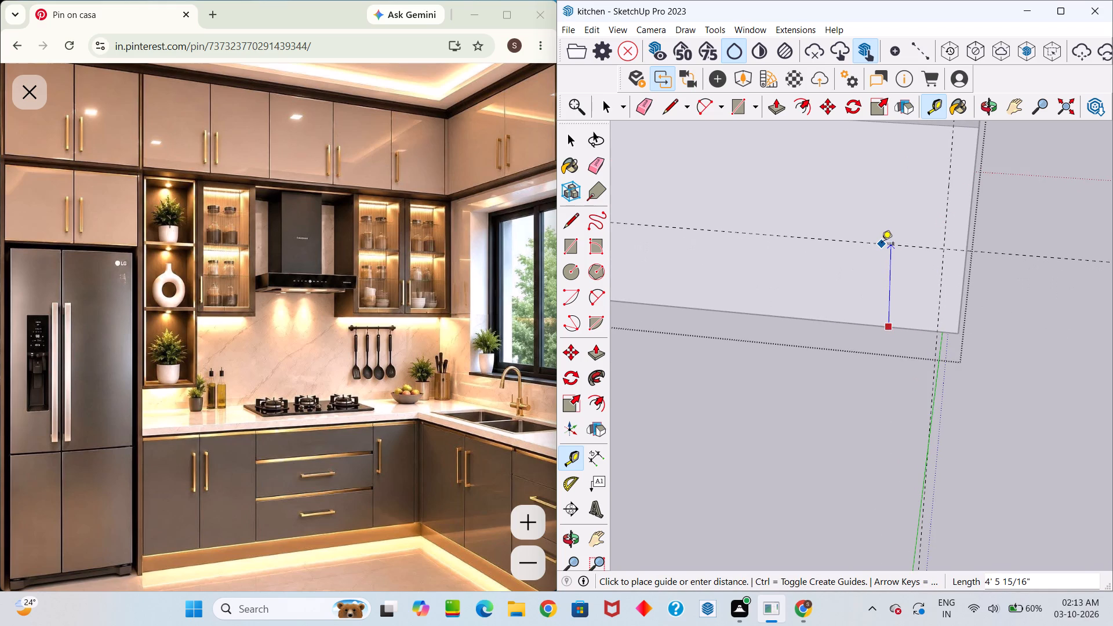
key(3)
key(apostrophe)
key(Return)
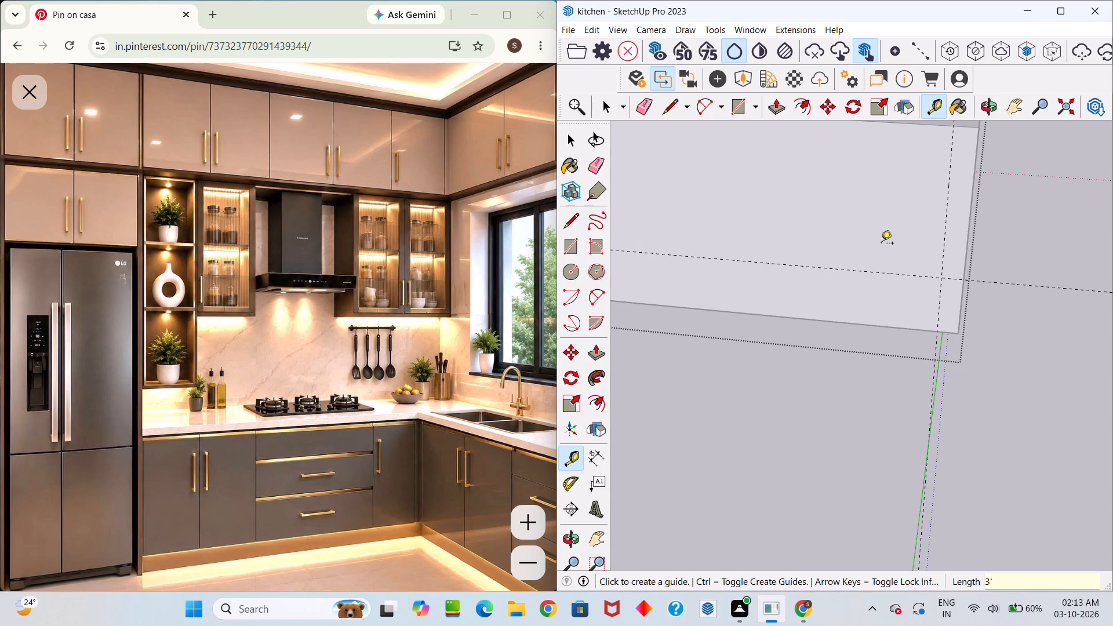
click(901, 274)
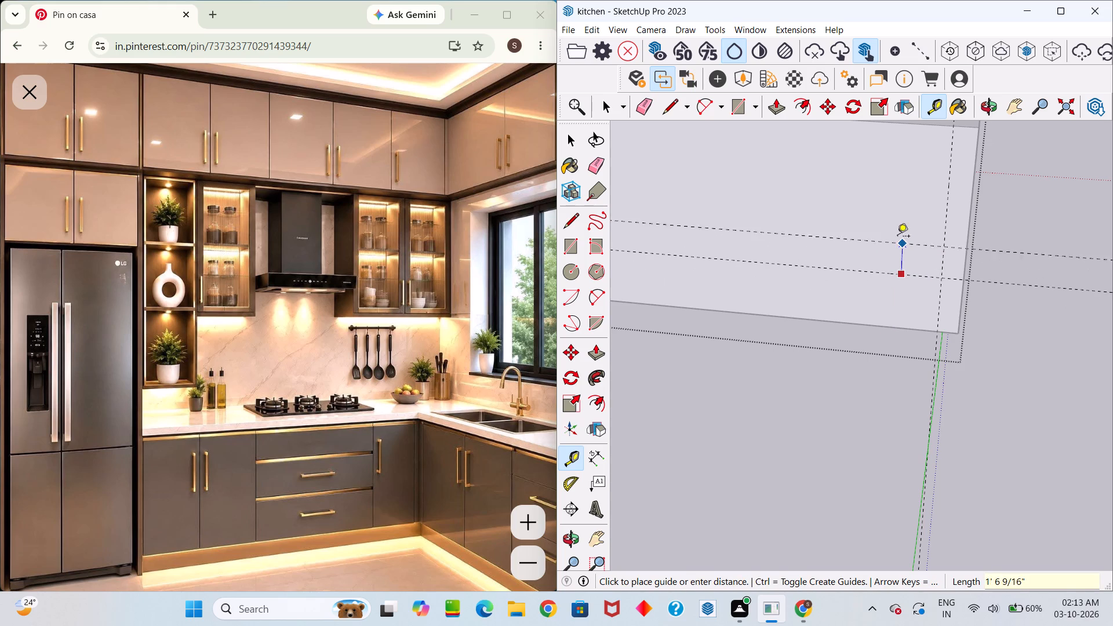
text(4')
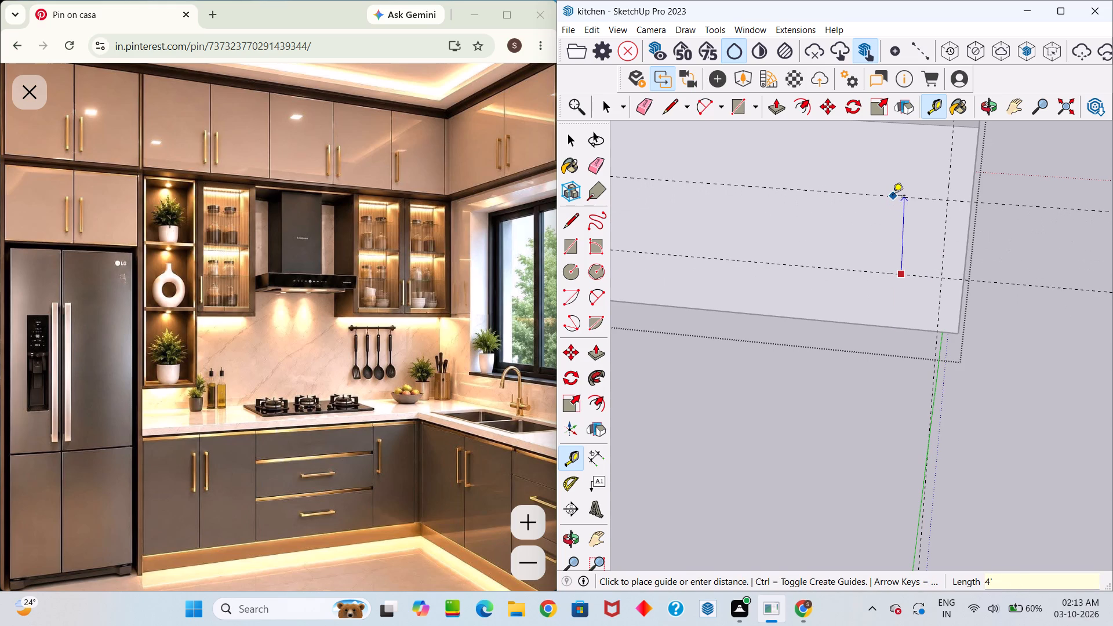
key(Return)
Place a second vertical guide 4' from the first vertical guide, further along the window wall.
click(945, 218)
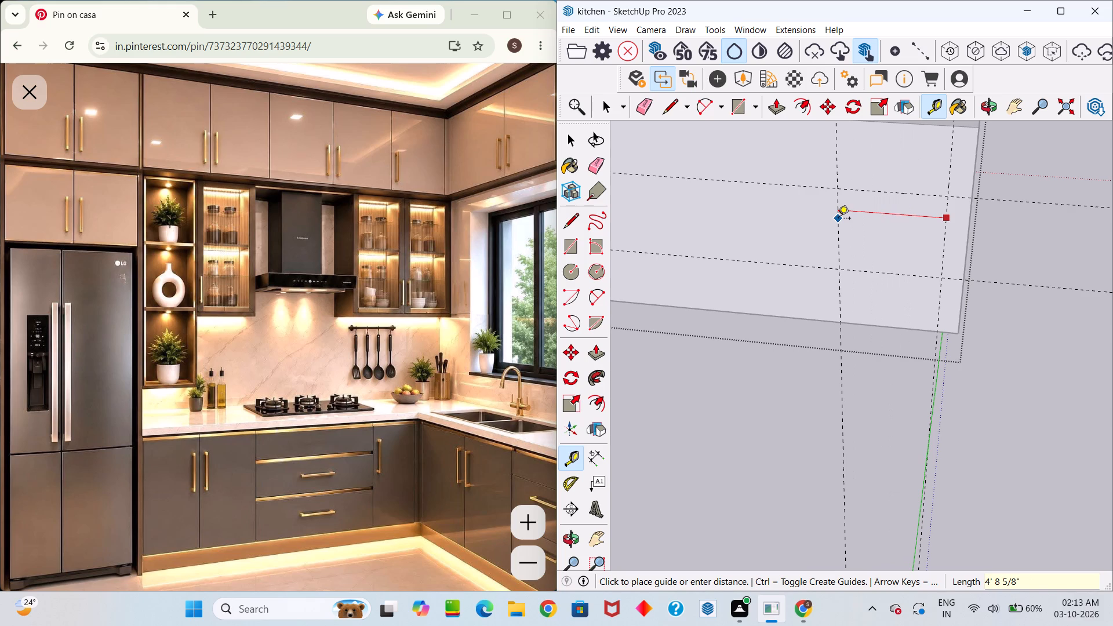
text(4')
key(Return)
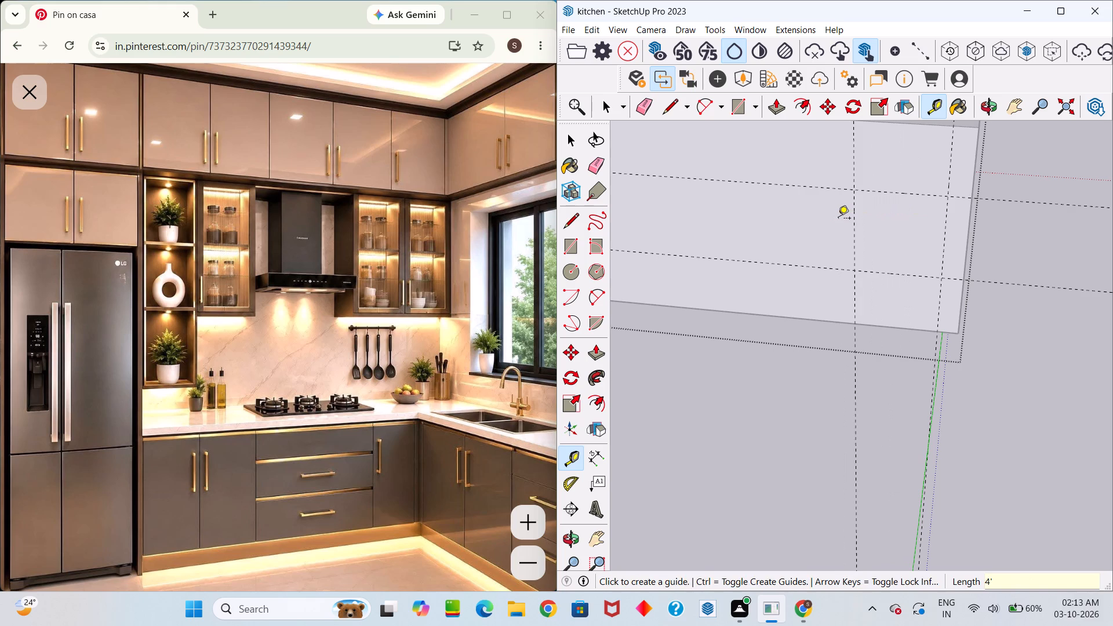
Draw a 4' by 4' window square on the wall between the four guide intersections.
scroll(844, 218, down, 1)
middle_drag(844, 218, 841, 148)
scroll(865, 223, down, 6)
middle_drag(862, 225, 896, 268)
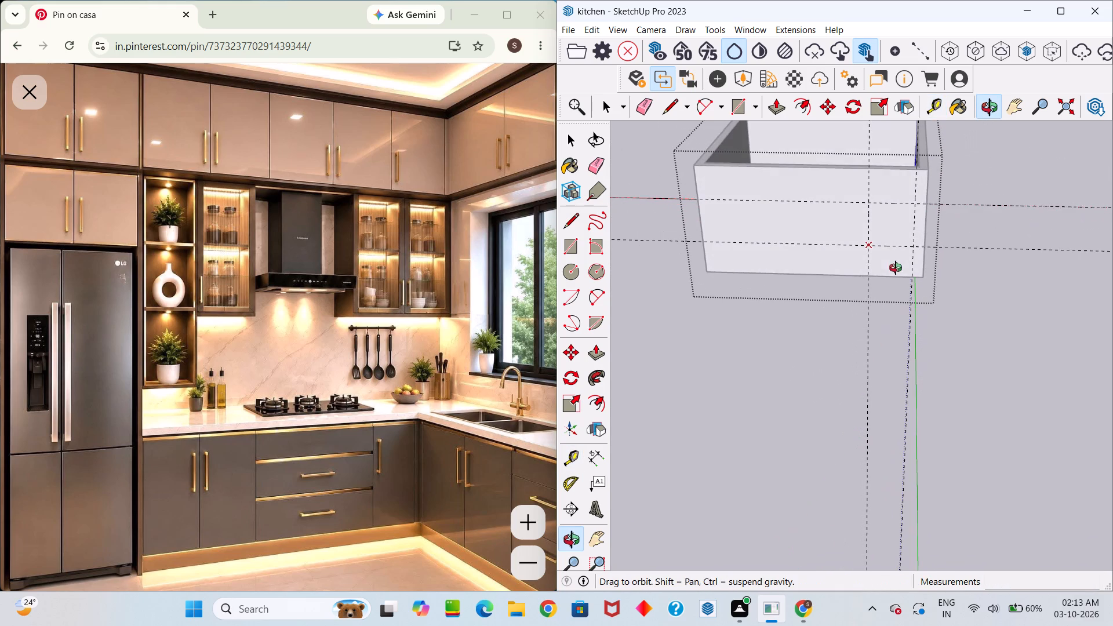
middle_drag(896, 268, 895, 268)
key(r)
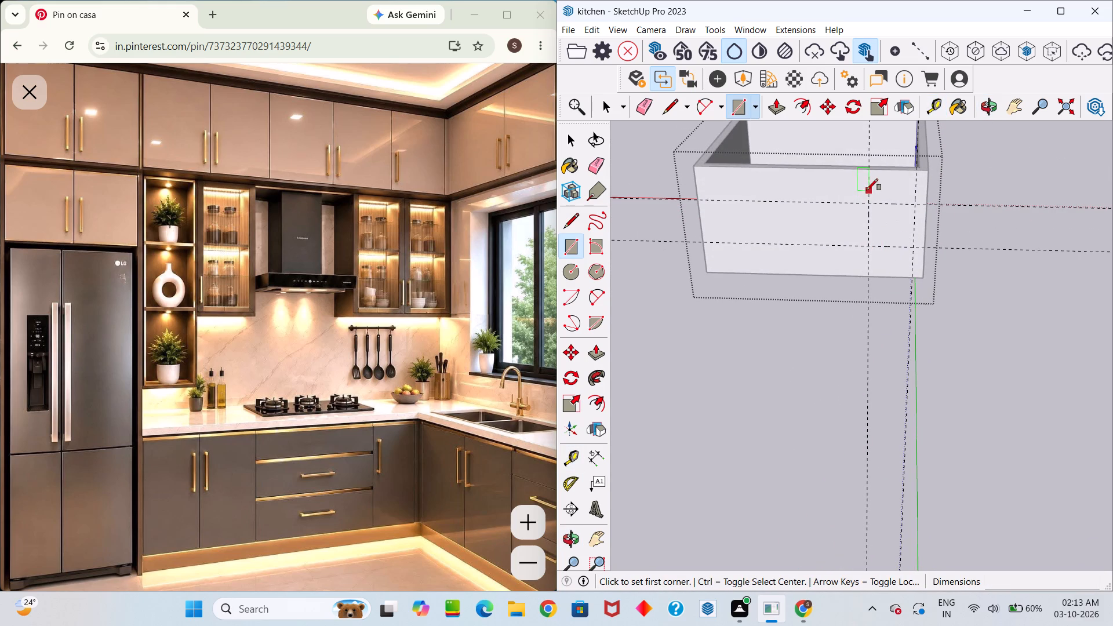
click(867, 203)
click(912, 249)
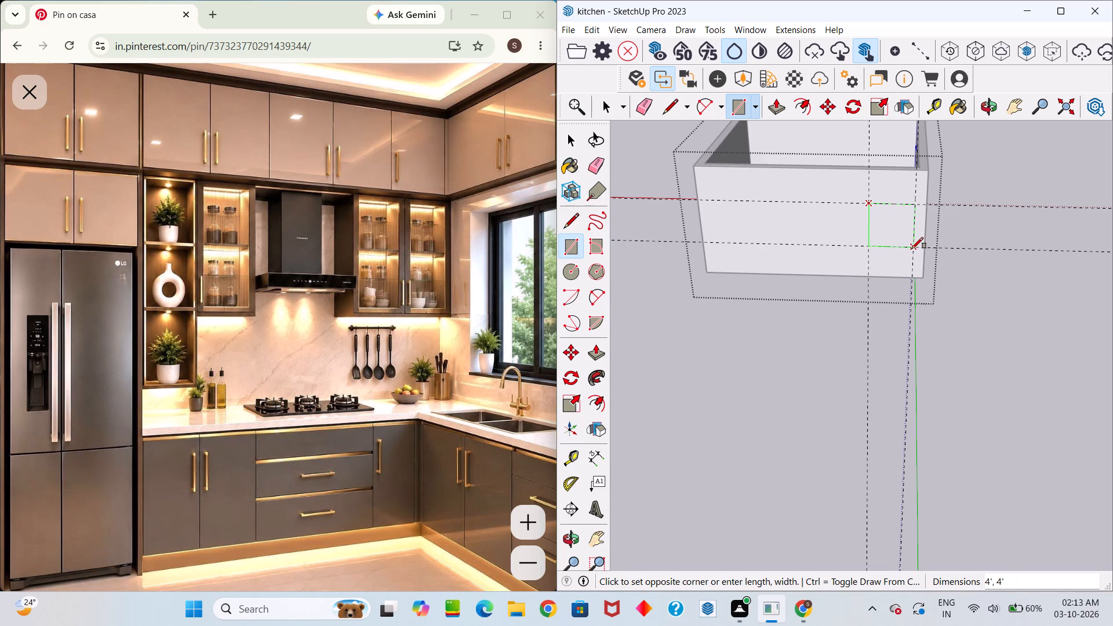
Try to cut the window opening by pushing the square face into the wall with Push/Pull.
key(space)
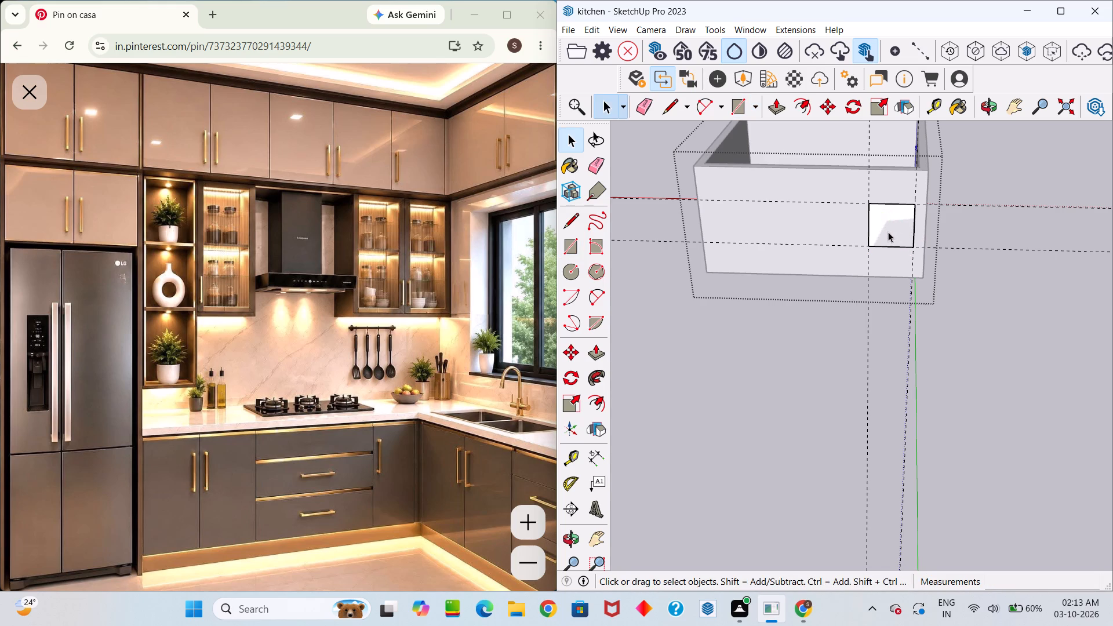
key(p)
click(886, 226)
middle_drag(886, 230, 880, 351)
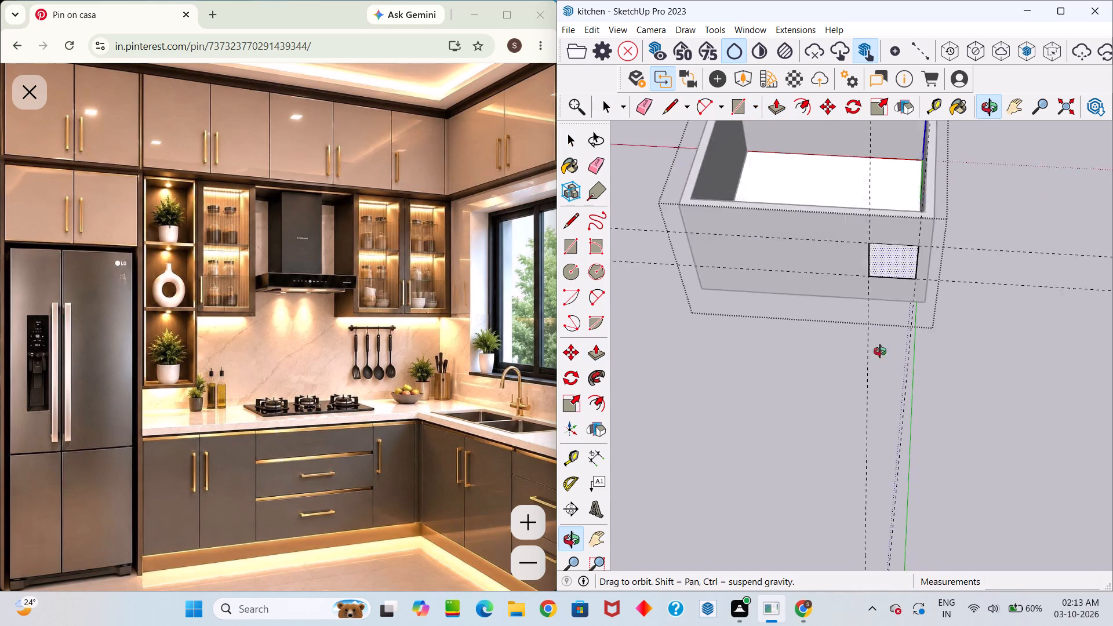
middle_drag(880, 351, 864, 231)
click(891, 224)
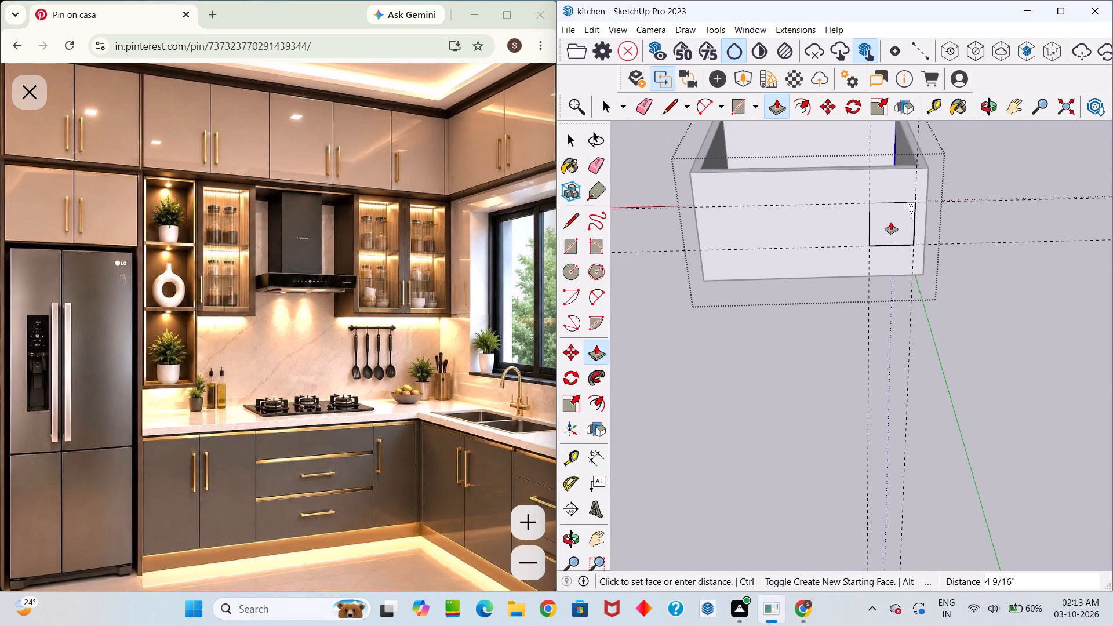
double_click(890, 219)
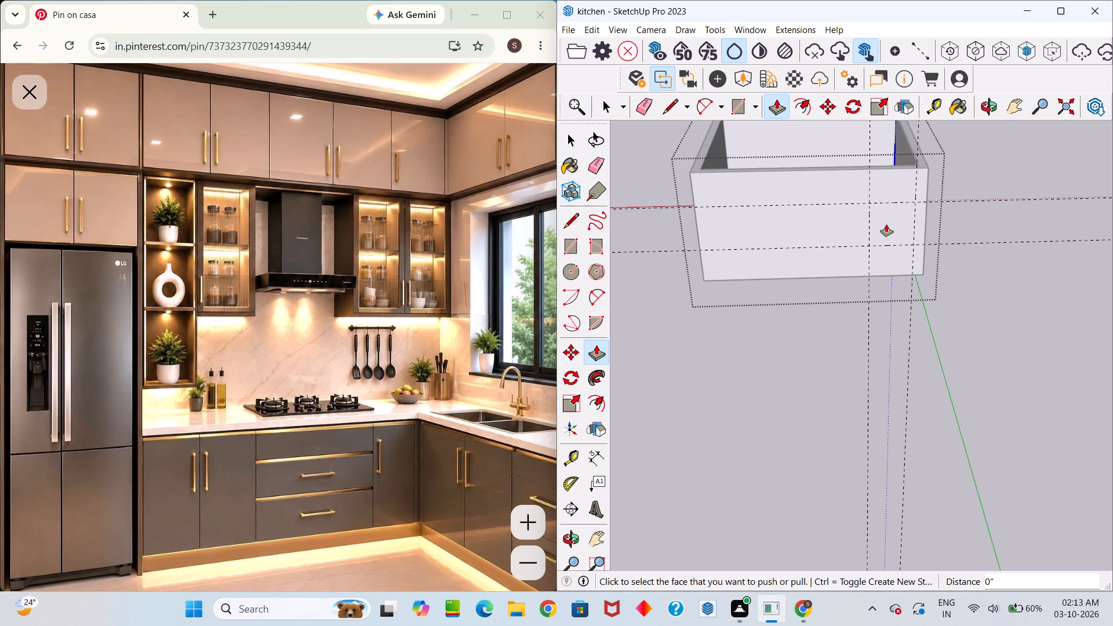
Draw the 4' by 4' window square again between the guide intersections on the wall.
key(r)
click(866, 202)
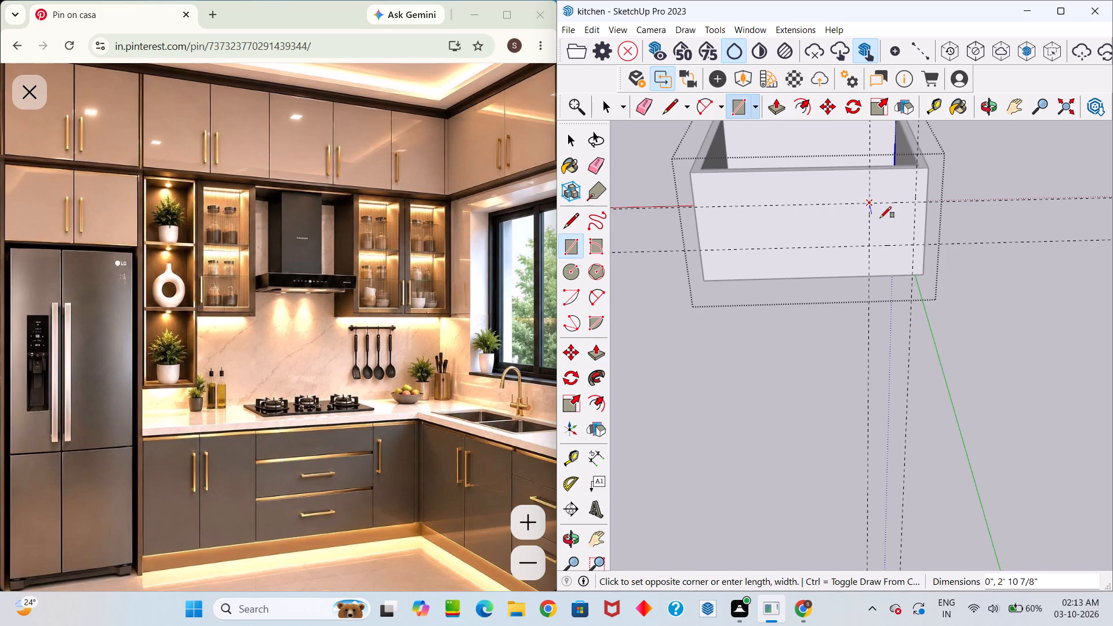
click(913, 248)
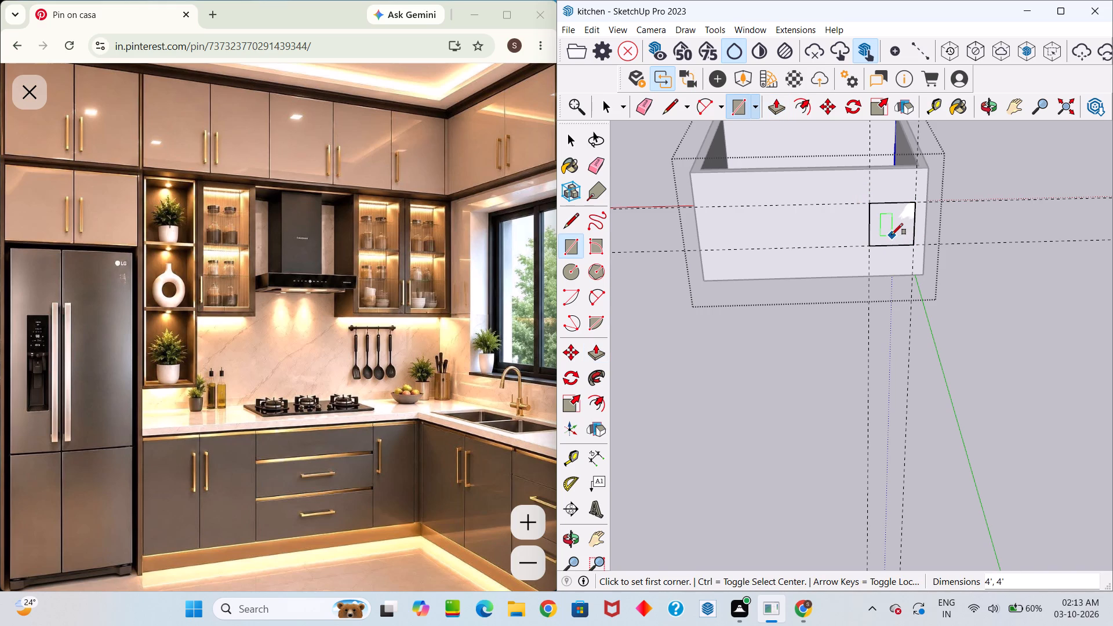
middle_drag(877, 228, 772, 274)
key(space)
scroll(897, 233, up, 4)
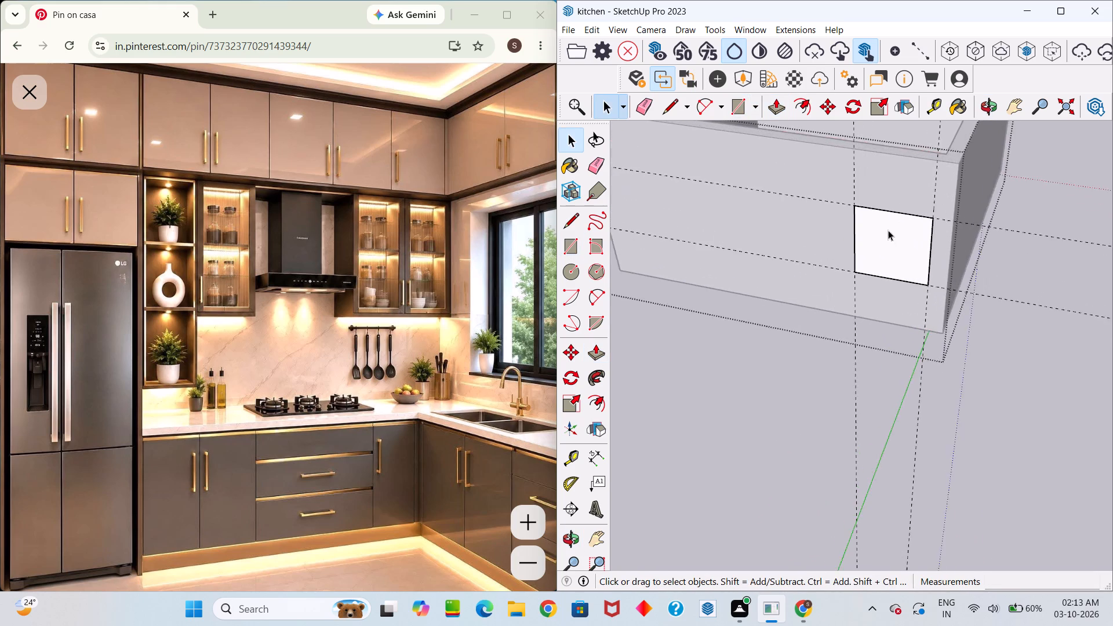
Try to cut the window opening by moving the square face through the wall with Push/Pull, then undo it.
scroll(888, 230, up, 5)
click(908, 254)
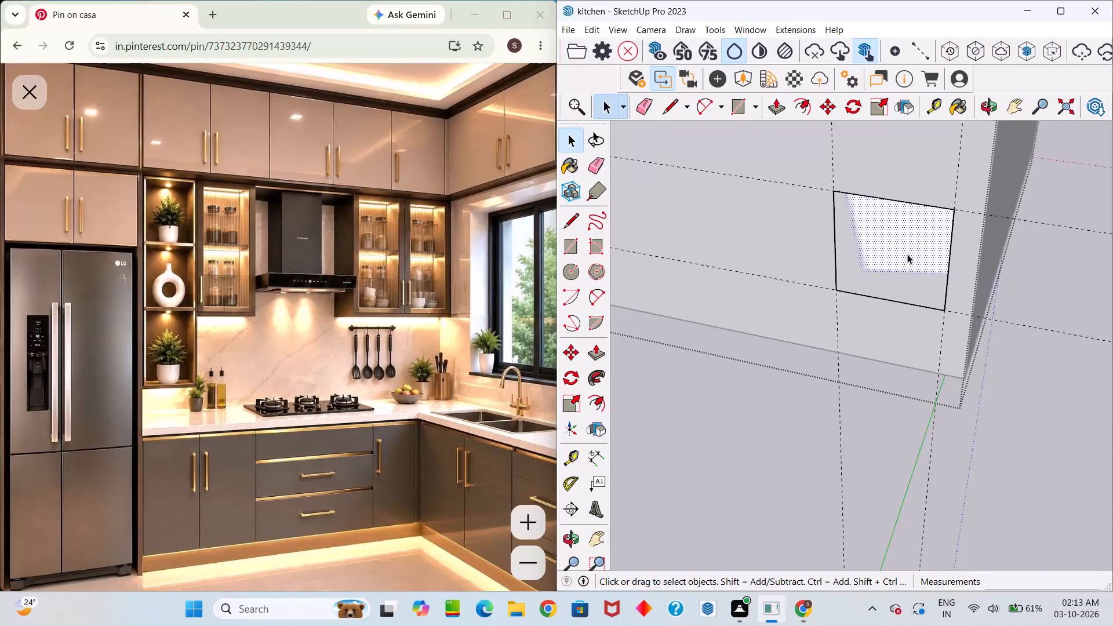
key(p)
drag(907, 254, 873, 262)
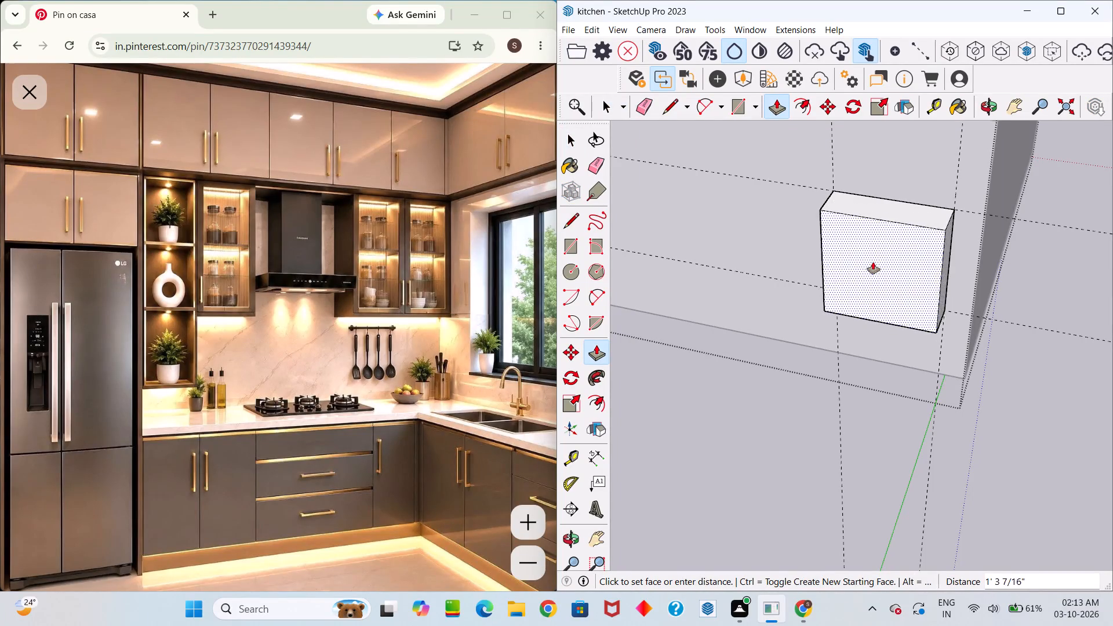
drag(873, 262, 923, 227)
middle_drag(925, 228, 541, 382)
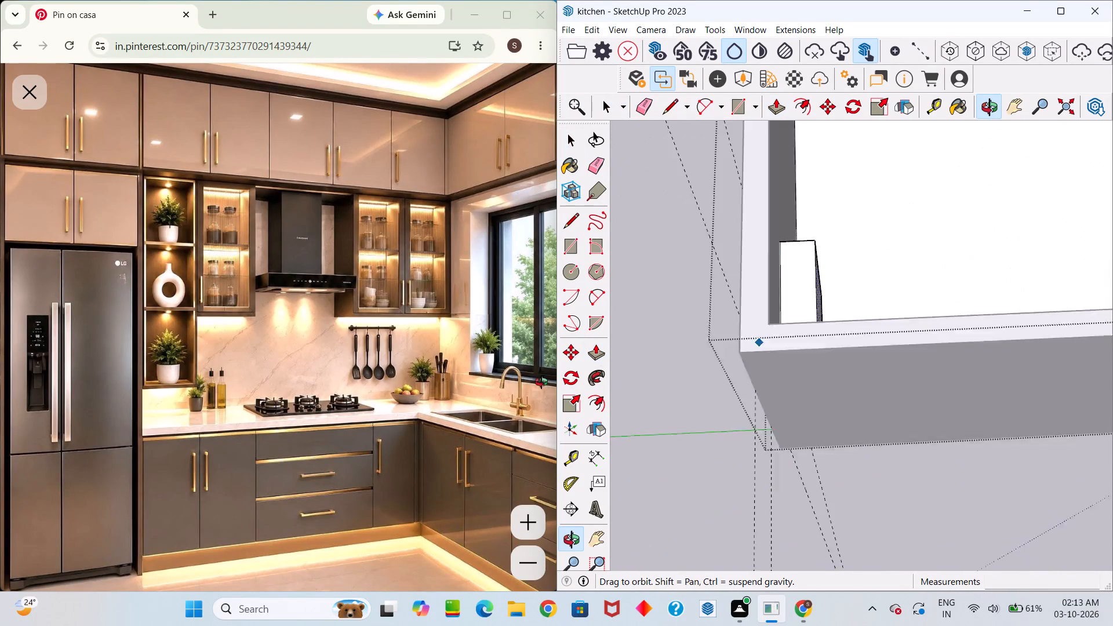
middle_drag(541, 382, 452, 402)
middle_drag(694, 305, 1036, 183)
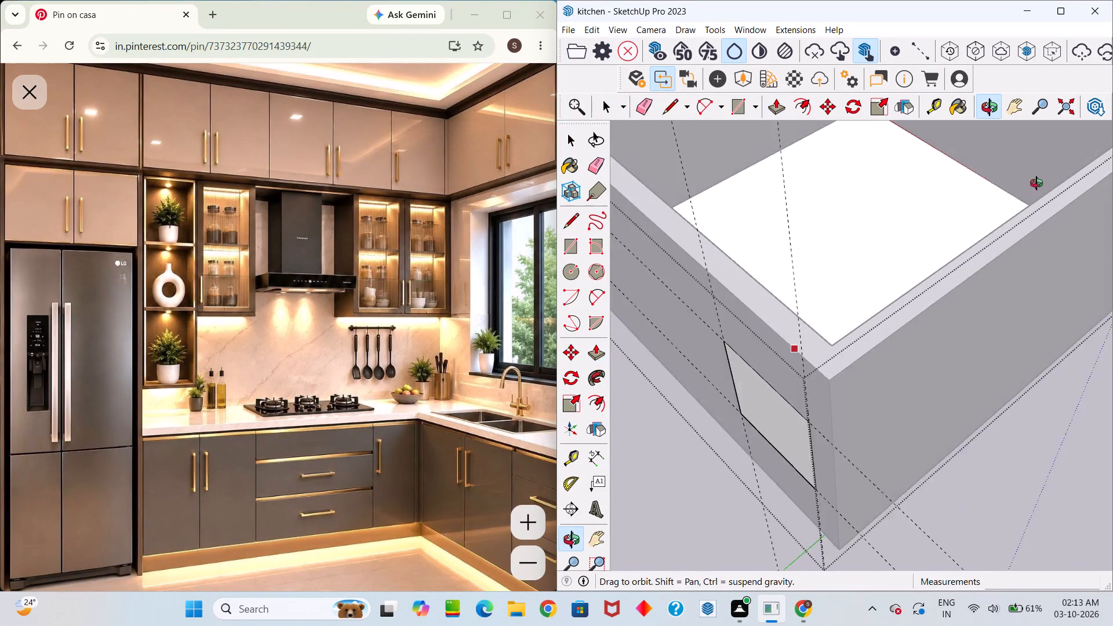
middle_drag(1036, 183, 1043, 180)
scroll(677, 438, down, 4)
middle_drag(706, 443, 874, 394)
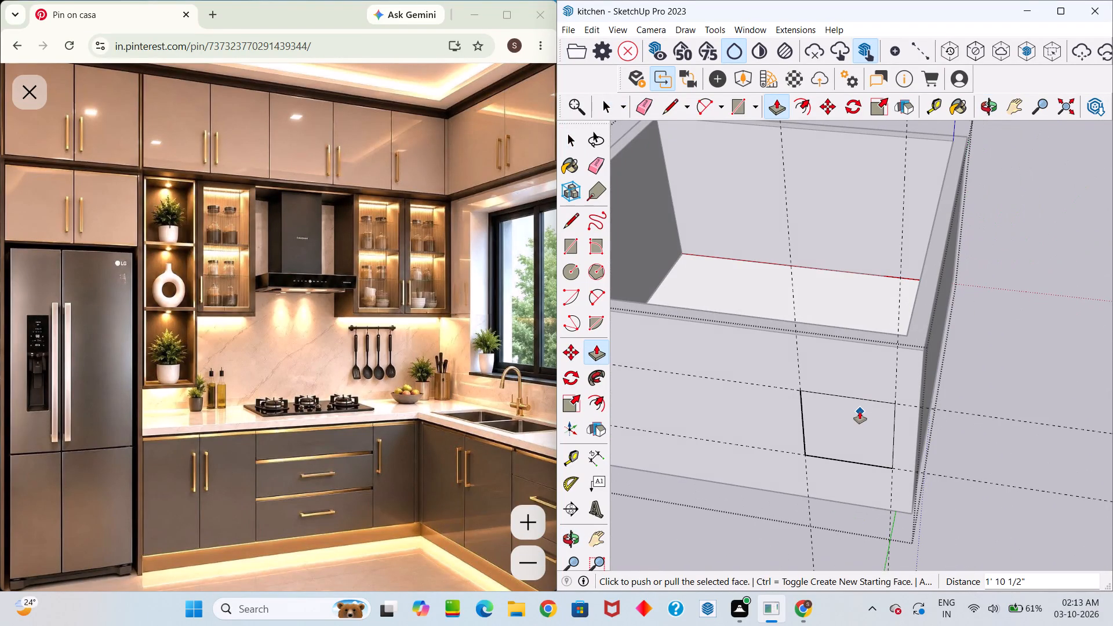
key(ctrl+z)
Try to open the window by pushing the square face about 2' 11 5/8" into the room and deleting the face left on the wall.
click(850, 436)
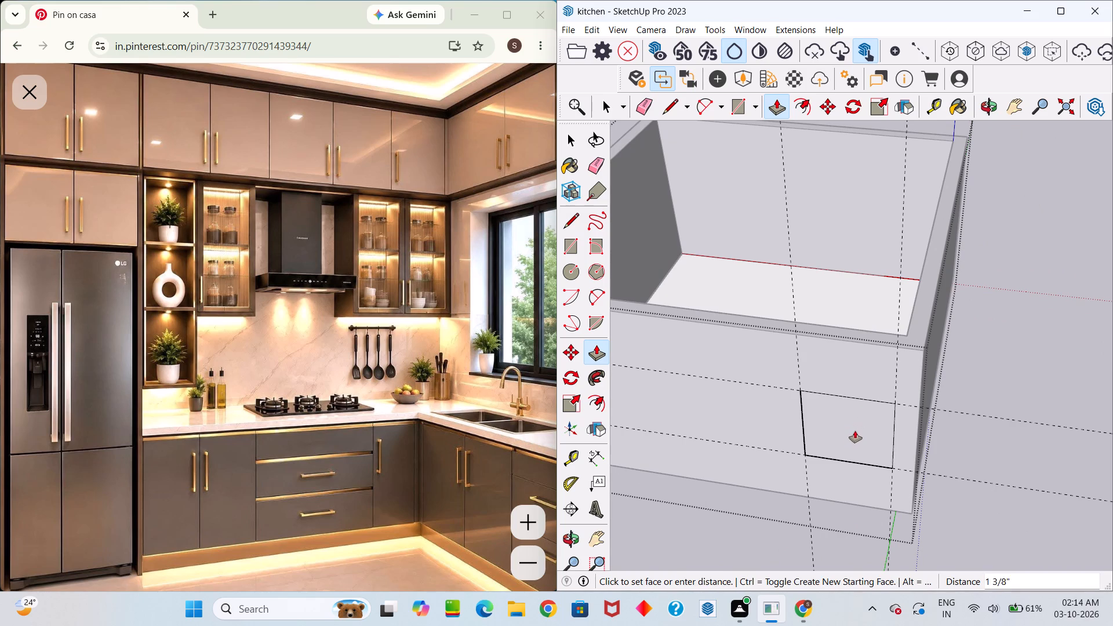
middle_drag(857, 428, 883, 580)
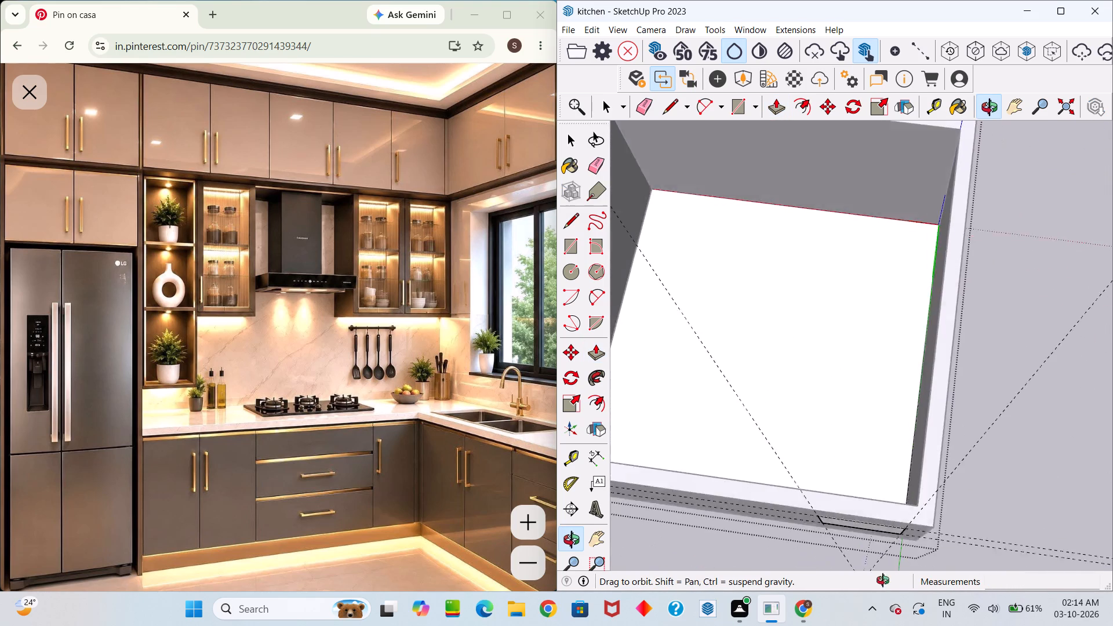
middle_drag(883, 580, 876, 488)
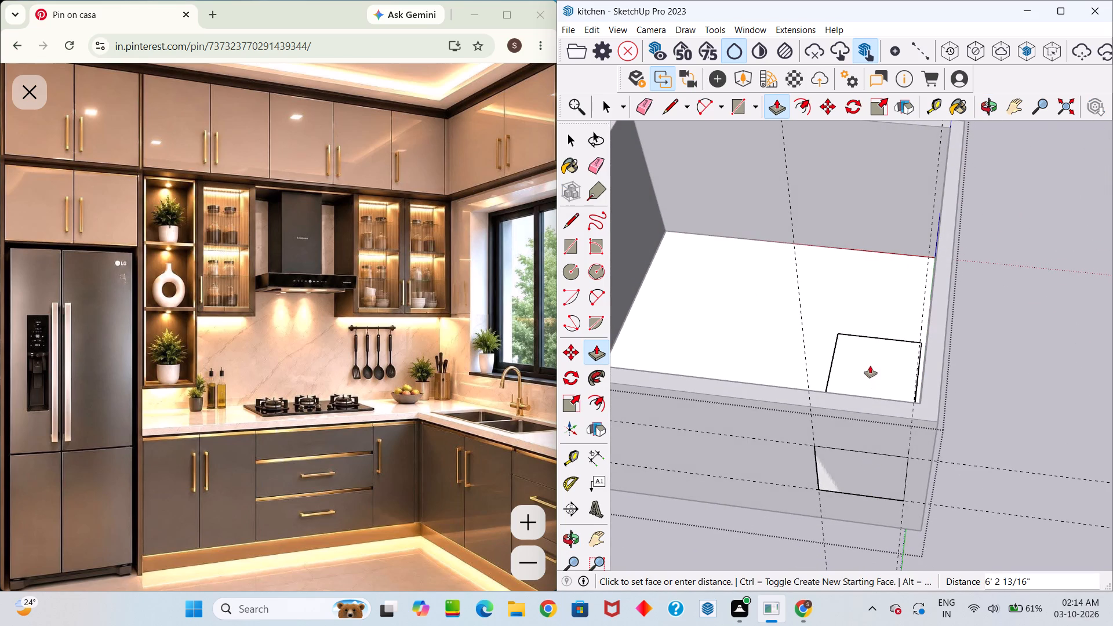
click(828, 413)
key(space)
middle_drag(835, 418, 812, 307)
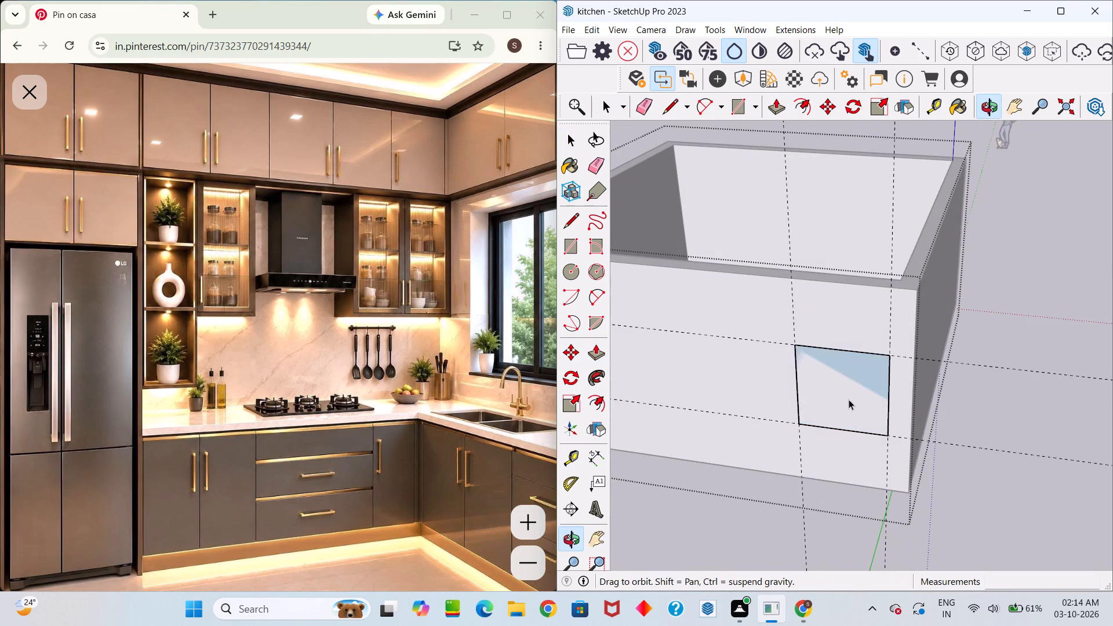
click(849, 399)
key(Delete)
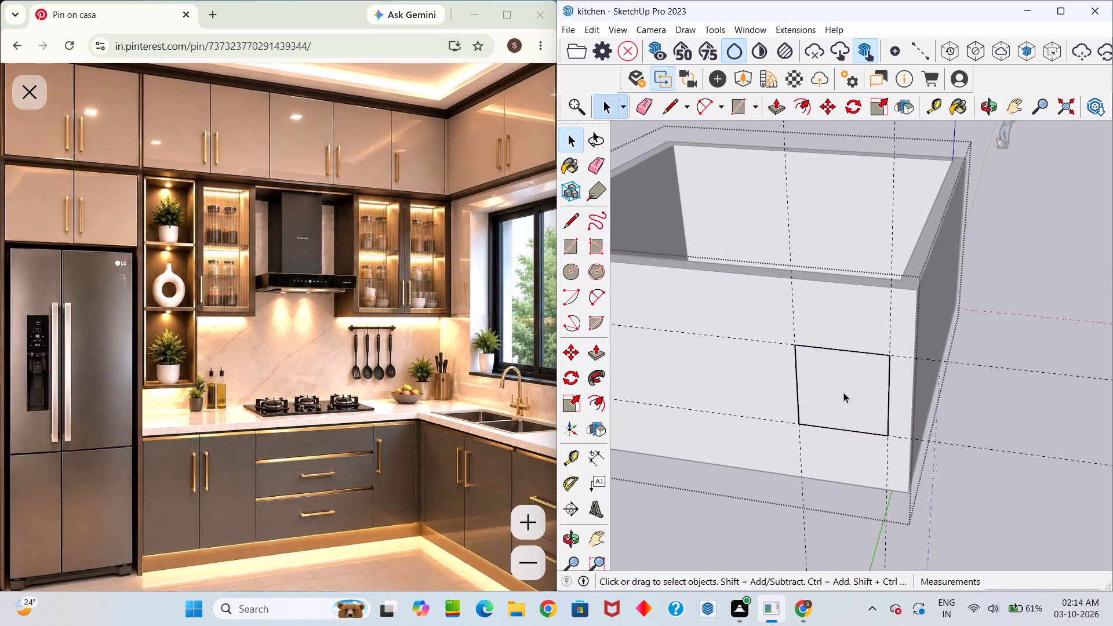
Examine the window square on the wall up close and from several angles, checking its face and edges.
middle_drag(842, 388, 837, 393)
click(843, 396)
double_click(843, 395)
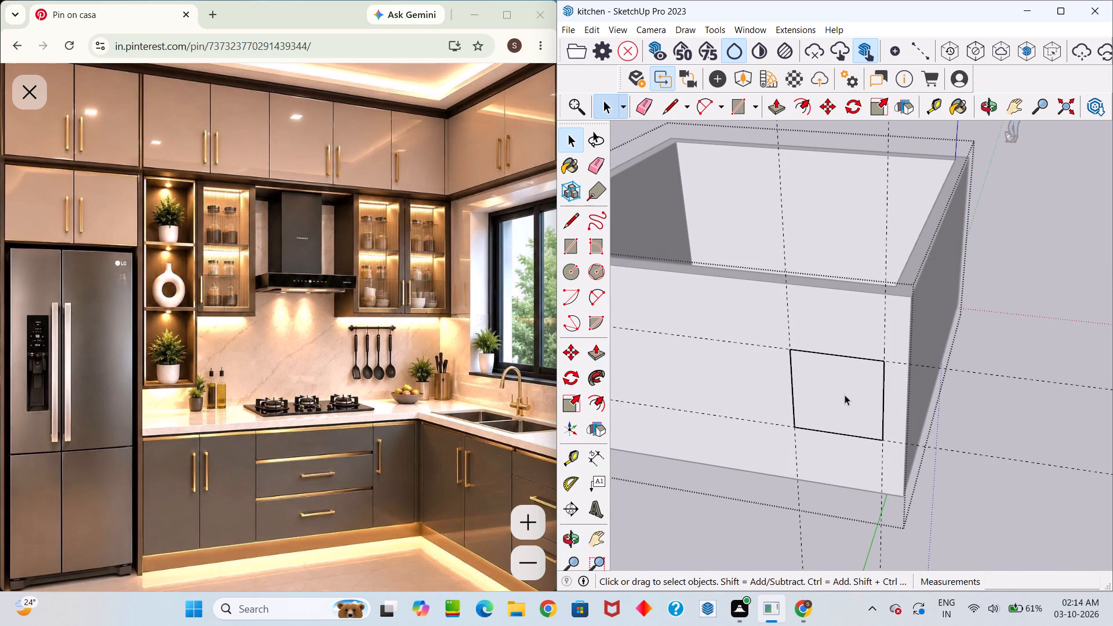
scroll(845, 395, up, 11)
middle_drag(884, 346, 548, 297)
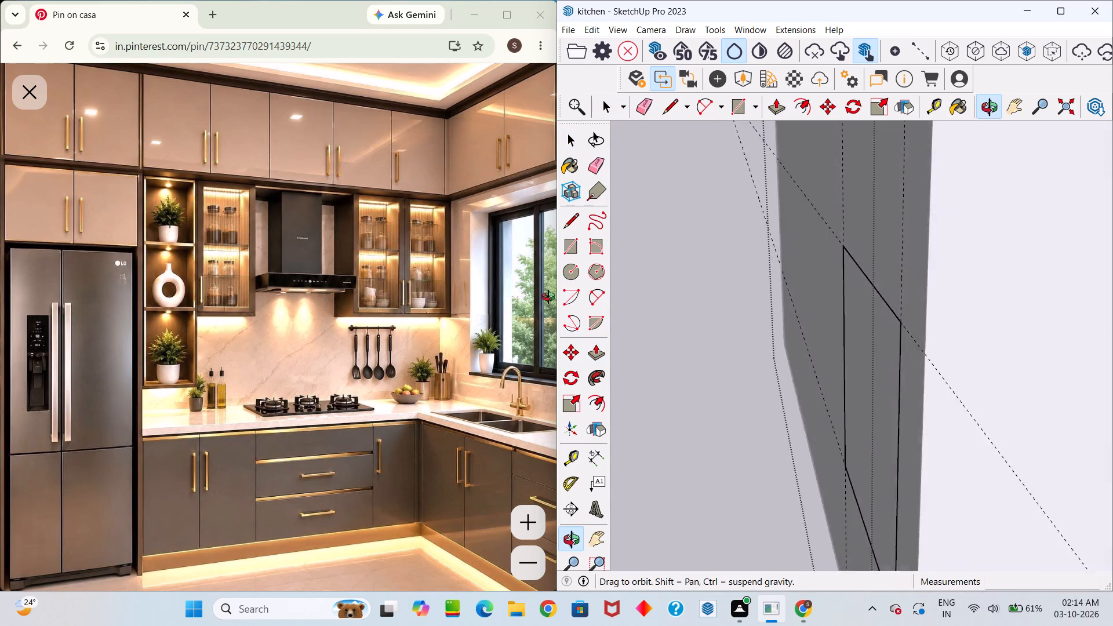
middle_drag(548, 297, 887, 341)
scroll(870, 348, down, 10)
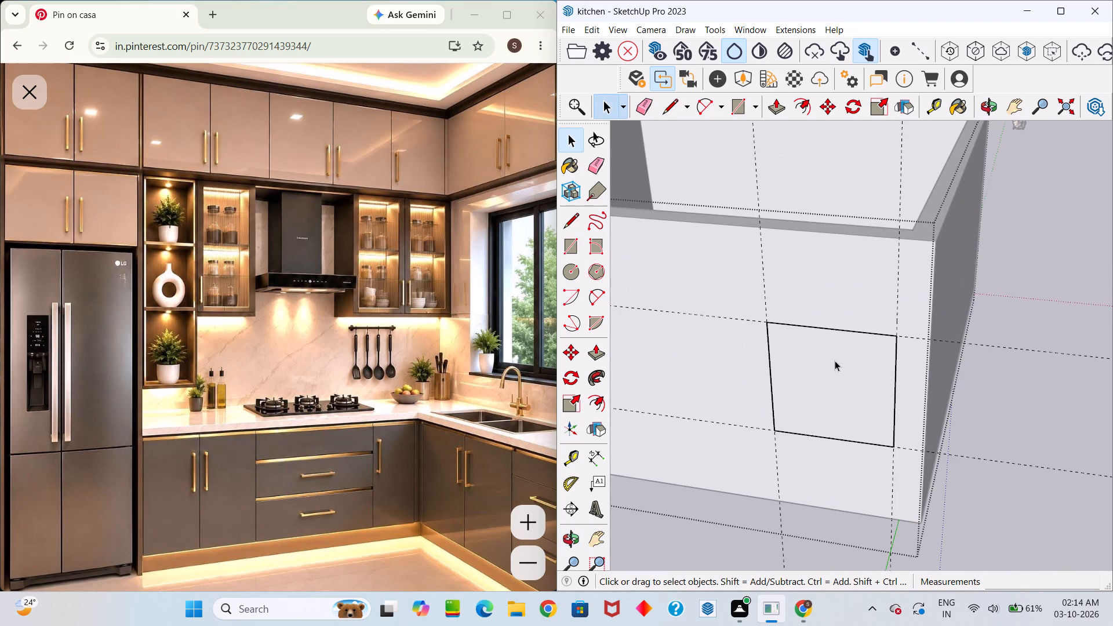
middle_drag(832, 344, 879, 330)
middle_click(879, 330)
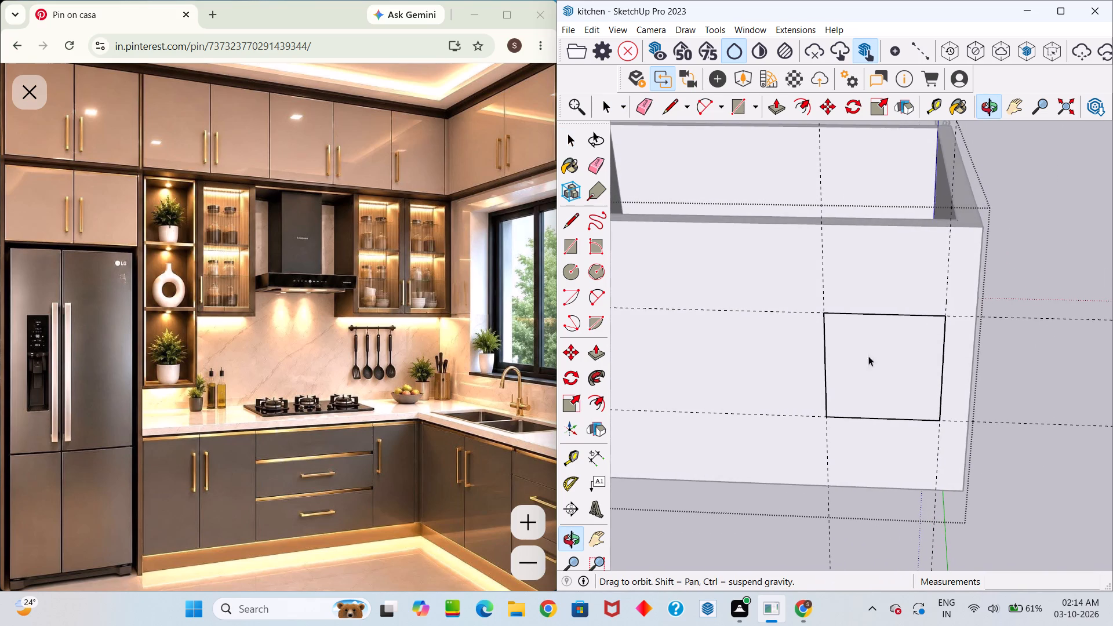
scroll(859, 366, up, 6)
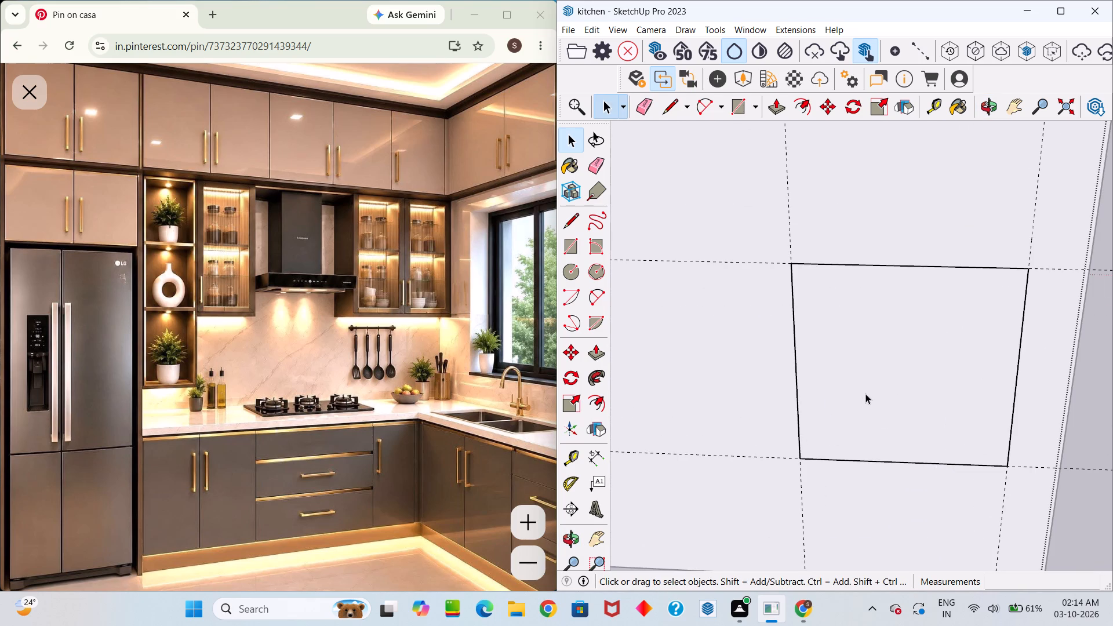
middle_drag(865, 394, 948, 383)
triple_click(932, 399)
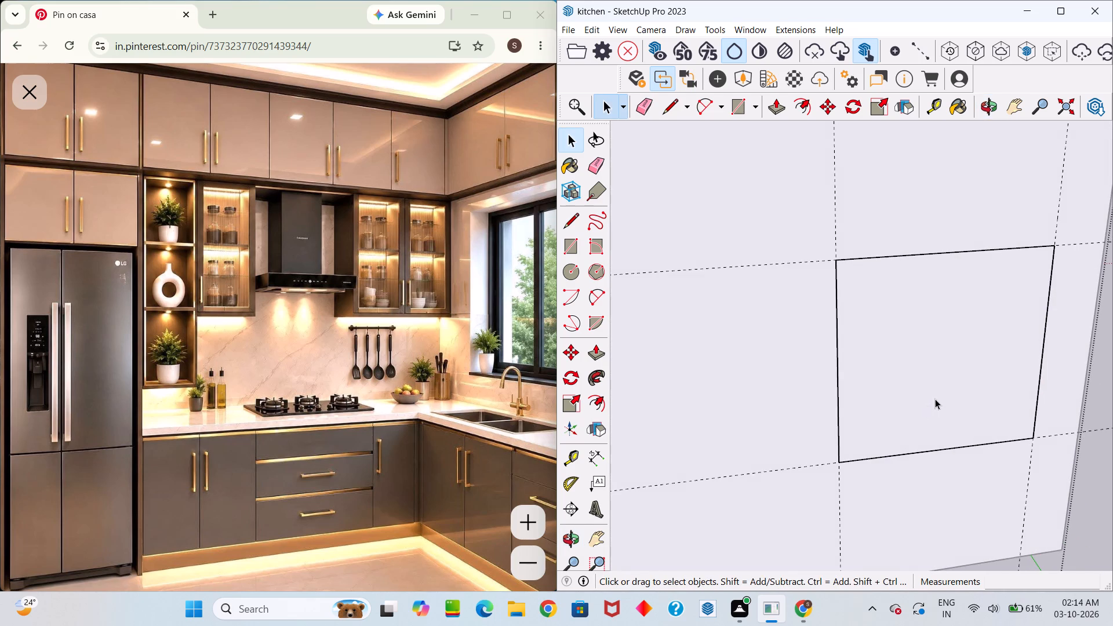
right_click(936, 385)
click(919, 332)
middle_drag(921, 344, 772, 371)
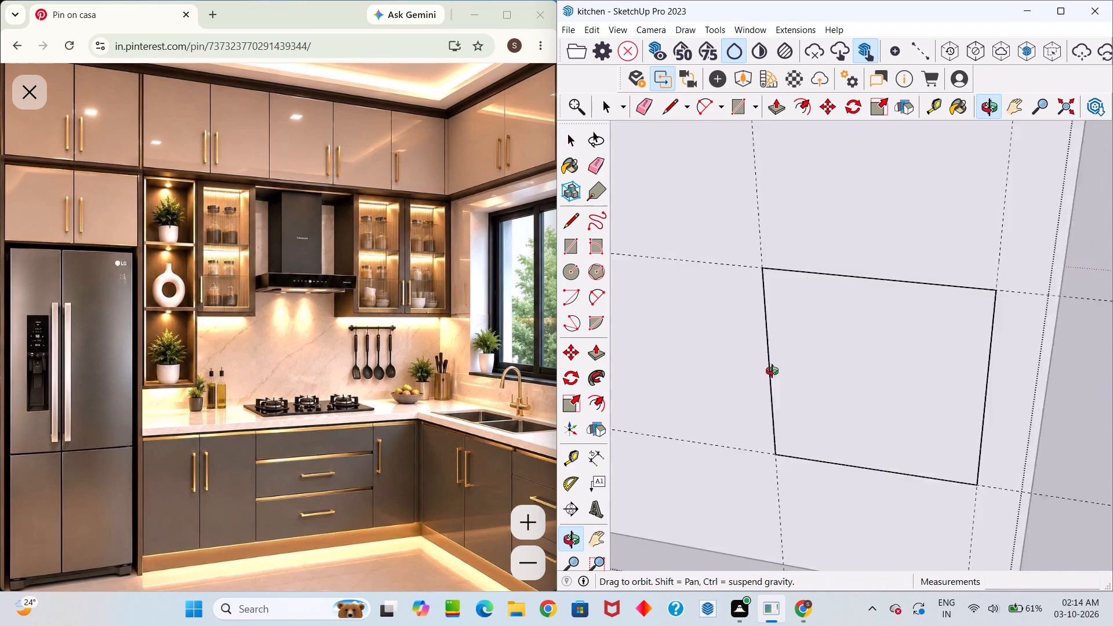
middle_drag(772, 371, 765, 372)
scroll(822, 361, down, 12)
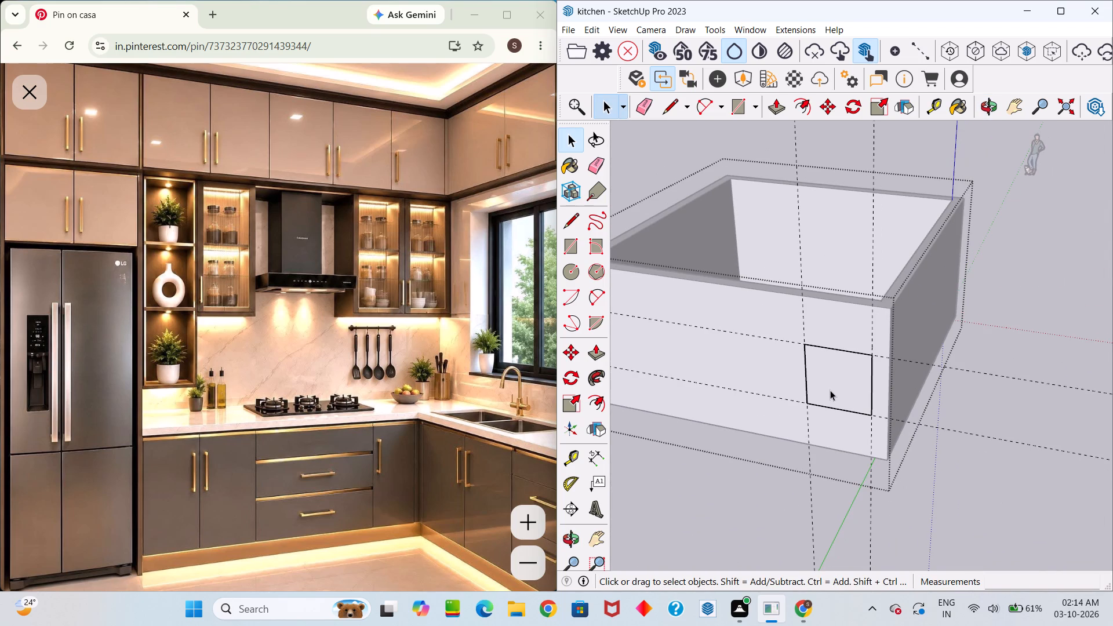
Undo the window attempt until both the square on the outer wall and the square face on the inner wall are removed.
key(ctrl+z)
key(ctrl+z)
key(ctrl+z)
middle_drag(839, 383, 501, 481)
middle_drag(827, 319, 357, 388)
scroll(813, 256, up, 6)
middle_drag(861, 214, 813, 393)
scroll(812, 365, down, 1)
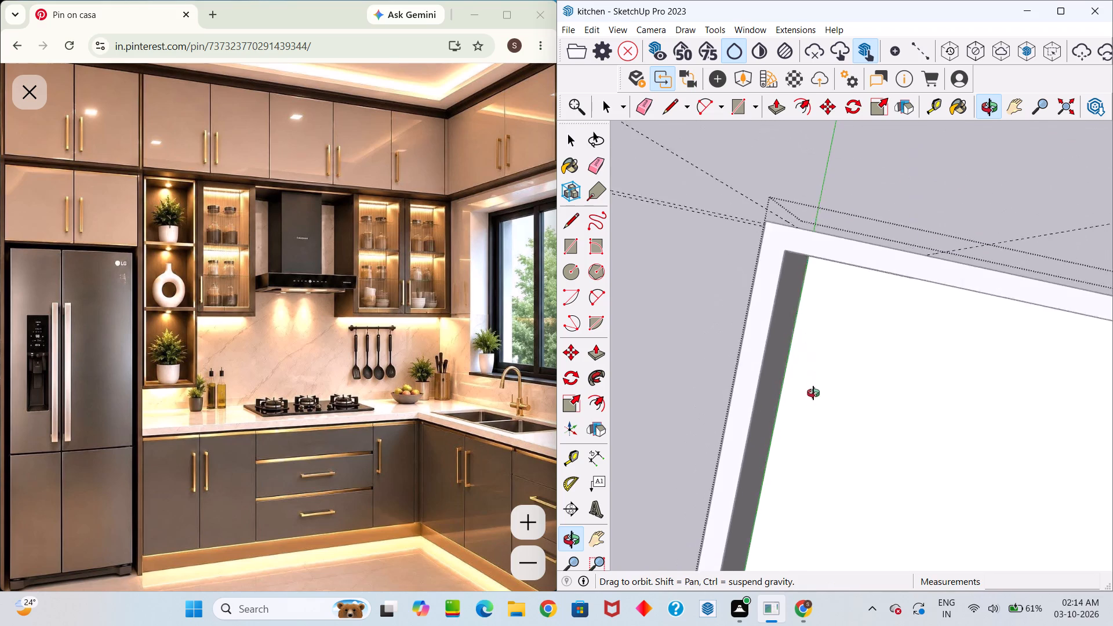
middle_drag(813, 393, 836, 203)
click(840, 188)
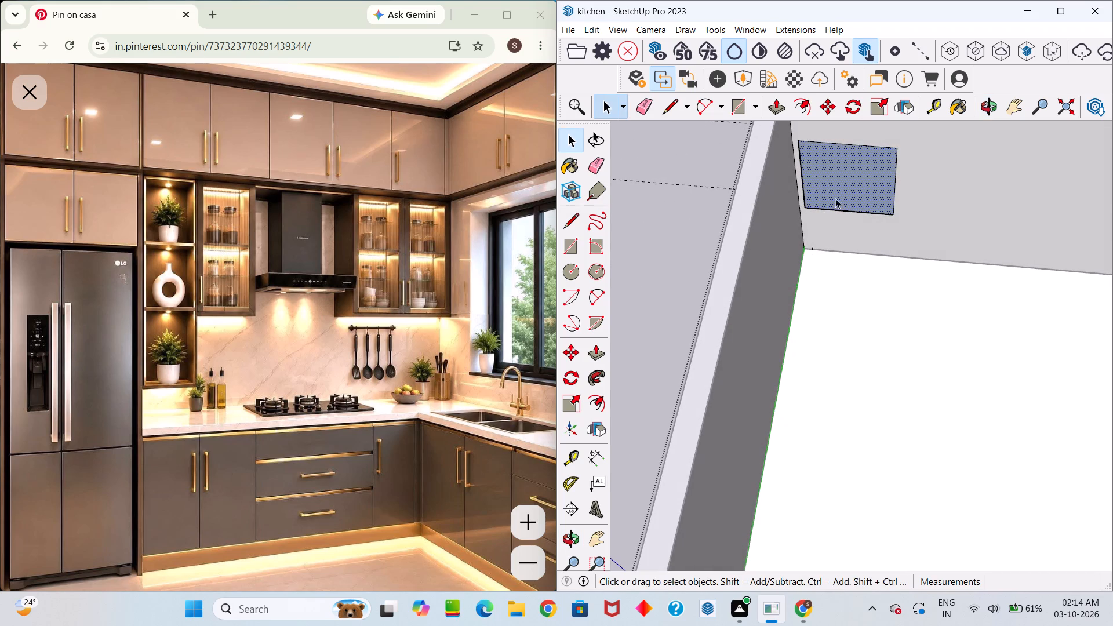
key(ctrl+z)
Draw the 4' by 4' window square again on the outer wall between the four guide intersections.
scroll(844, 236, down, 7)
middle_drag(803, 258, 855, 291)
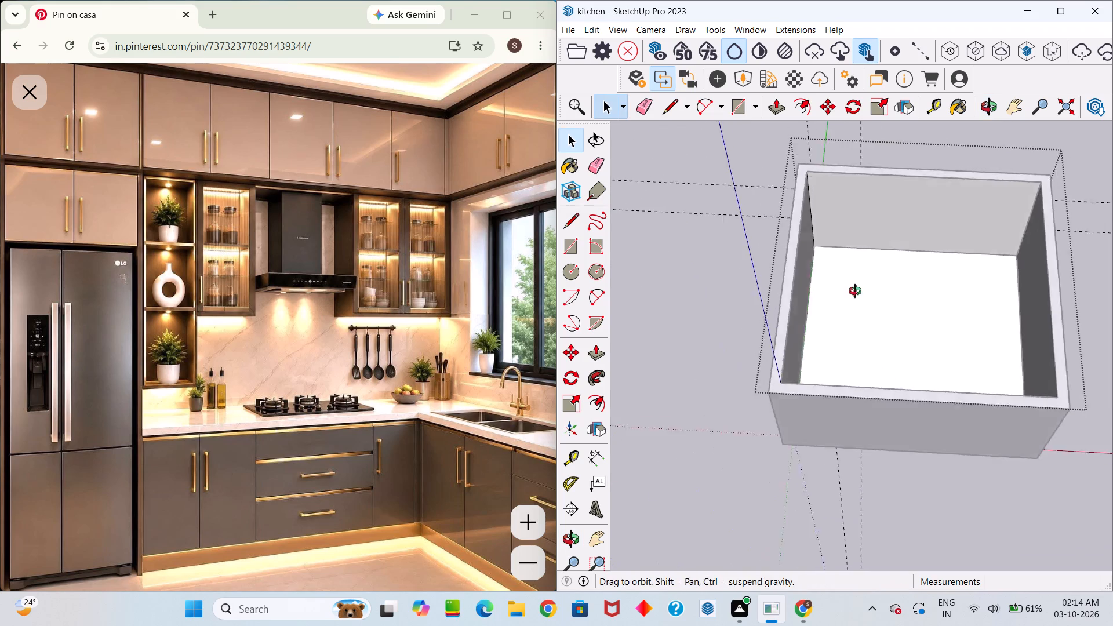
middle_drag(855, 291, 1112, 173)
middle_drag(699, 274, 1112, 211)
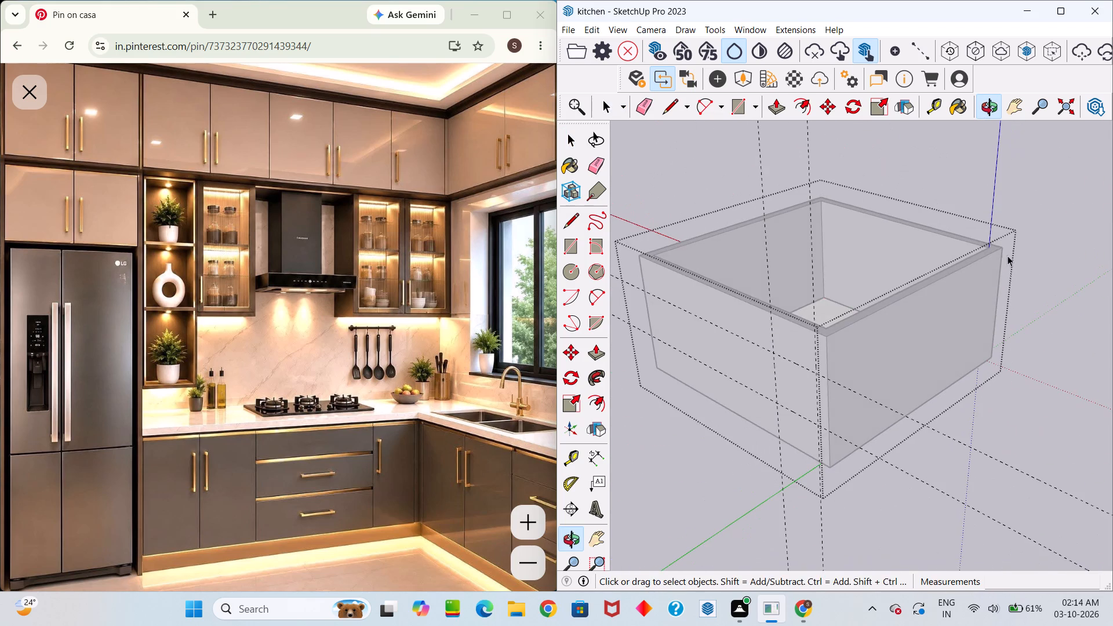
middle_drag(688, 376, 905, 380)
key(r)
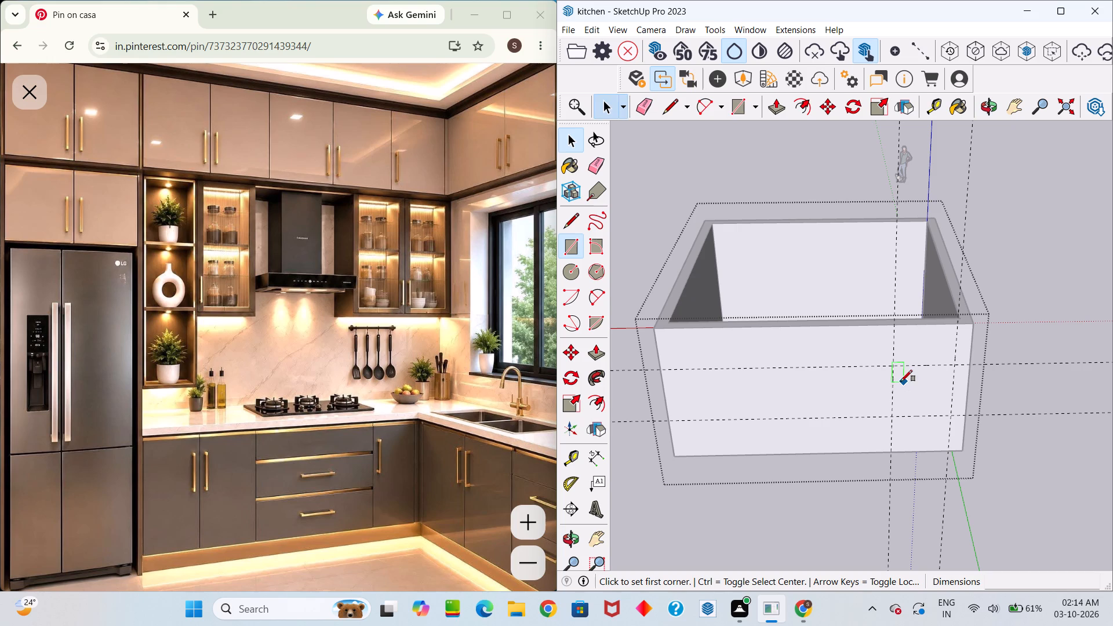
click(894, 364)
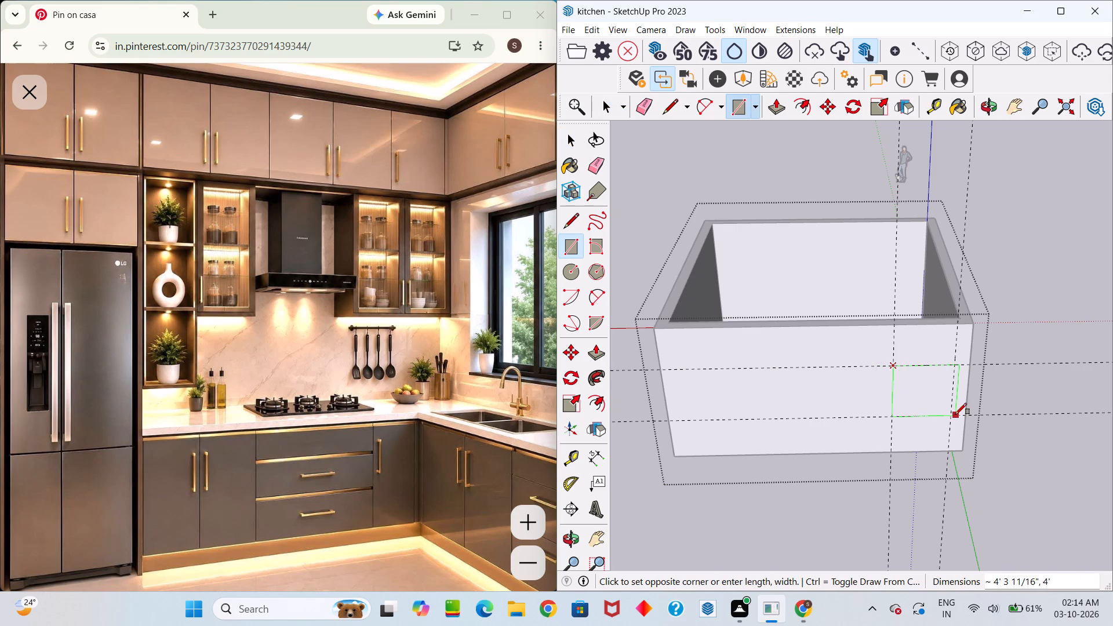
click(950, 420)
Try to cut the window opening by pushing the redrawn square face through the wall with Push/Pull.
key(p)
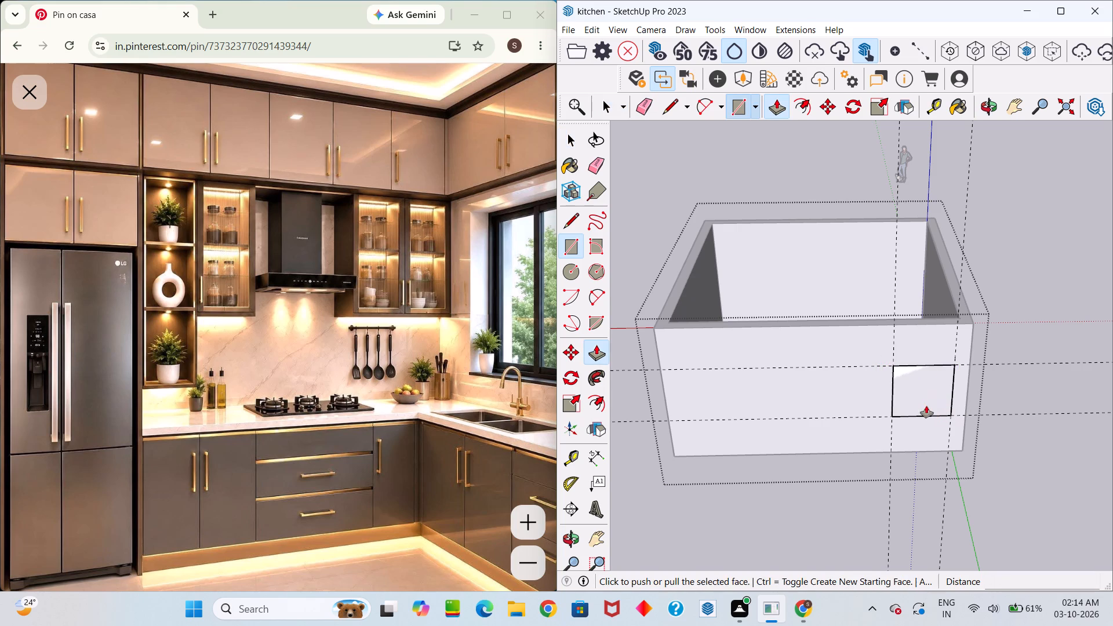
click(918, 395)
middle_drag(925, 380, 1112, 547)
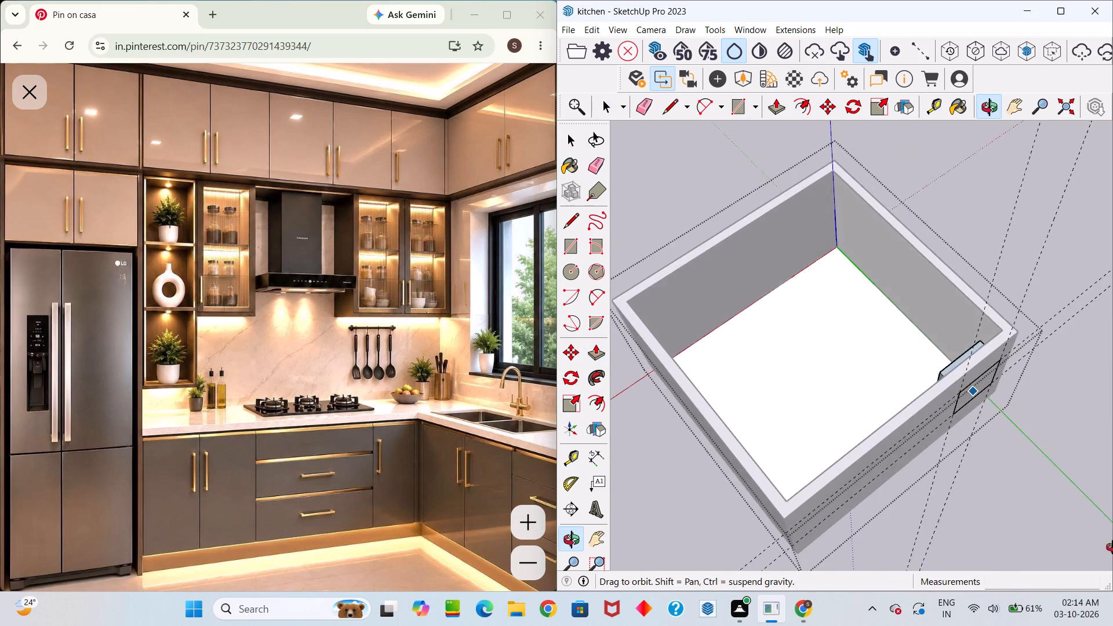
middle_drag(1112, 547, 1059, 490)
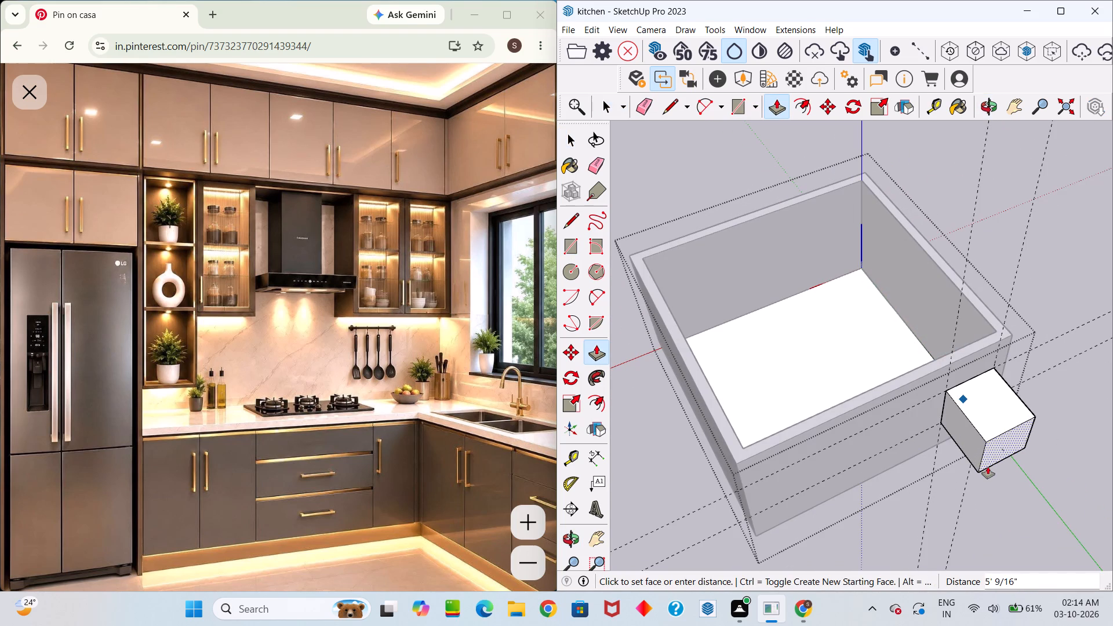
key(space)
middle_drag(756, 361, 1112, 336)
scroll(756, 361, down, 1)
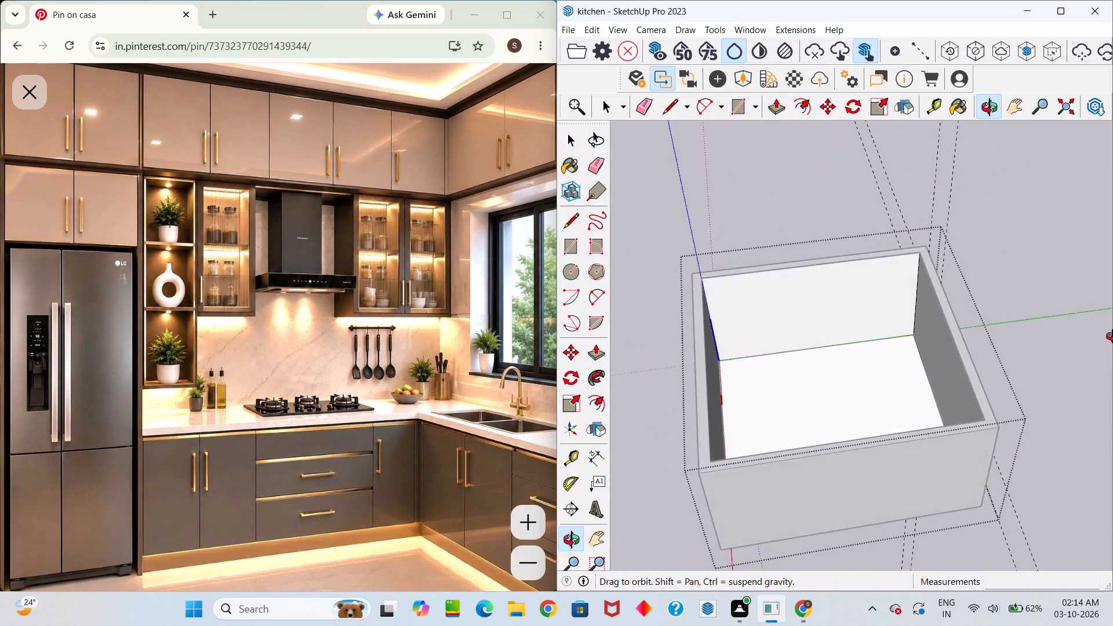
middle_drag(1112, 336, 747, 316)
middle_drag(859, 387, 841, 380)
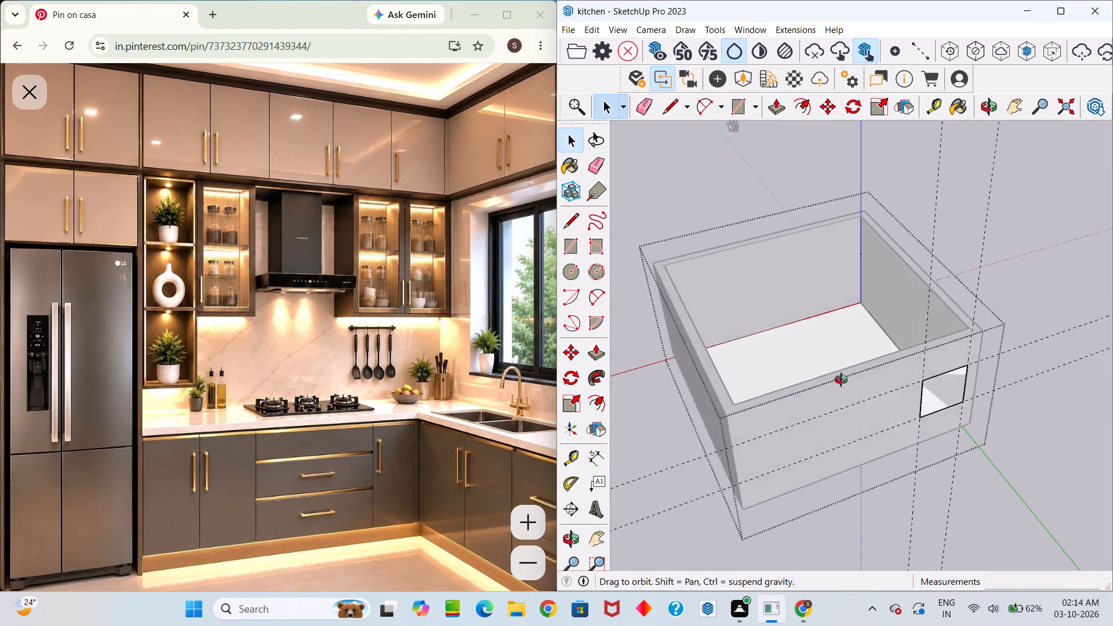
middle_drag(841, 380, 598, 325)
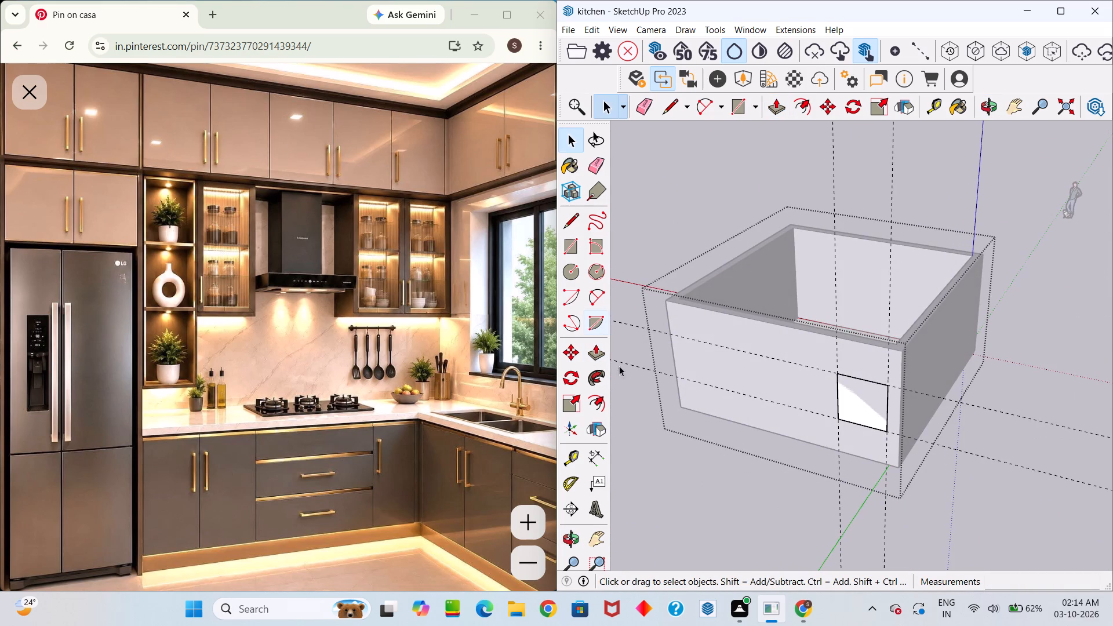
Leave the group and select the outer walls and the window square in turn to check which object each belongs to.
key(space)
click(619, 221)
click(706, 438)
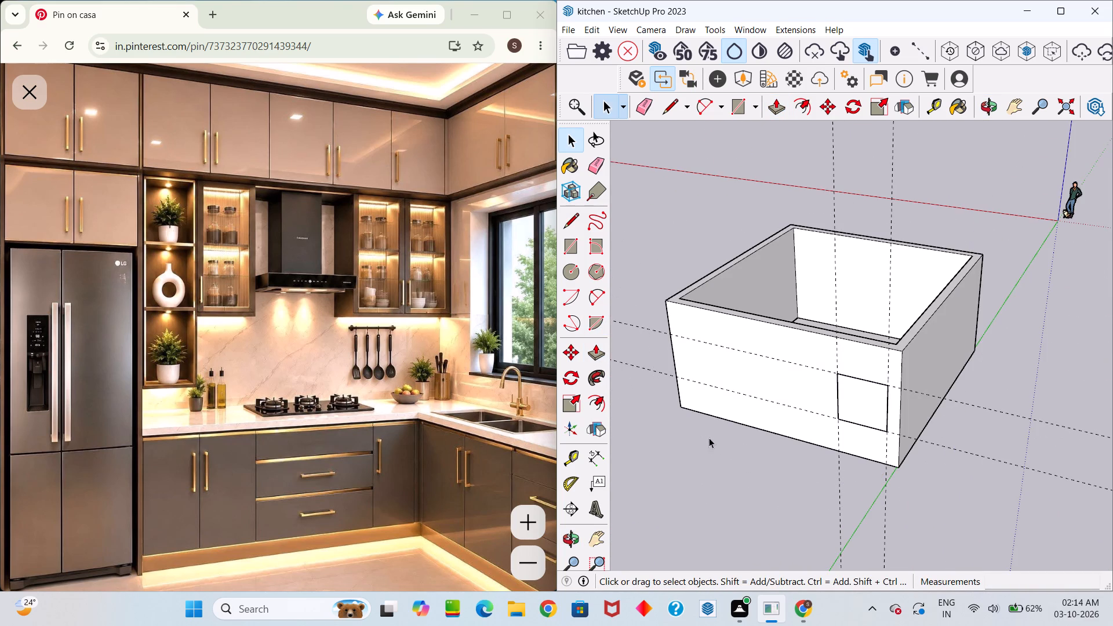
drag(739, 474, 744, 474)
click(1001, 337)
click(894, 461)
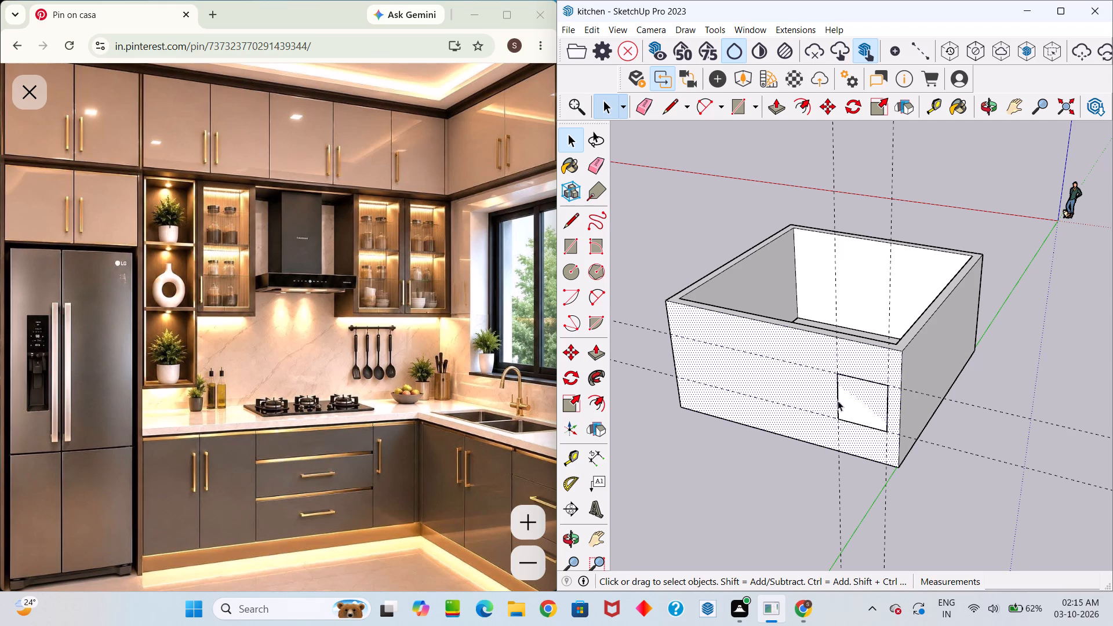
click(838, 400)
click(838, 395)
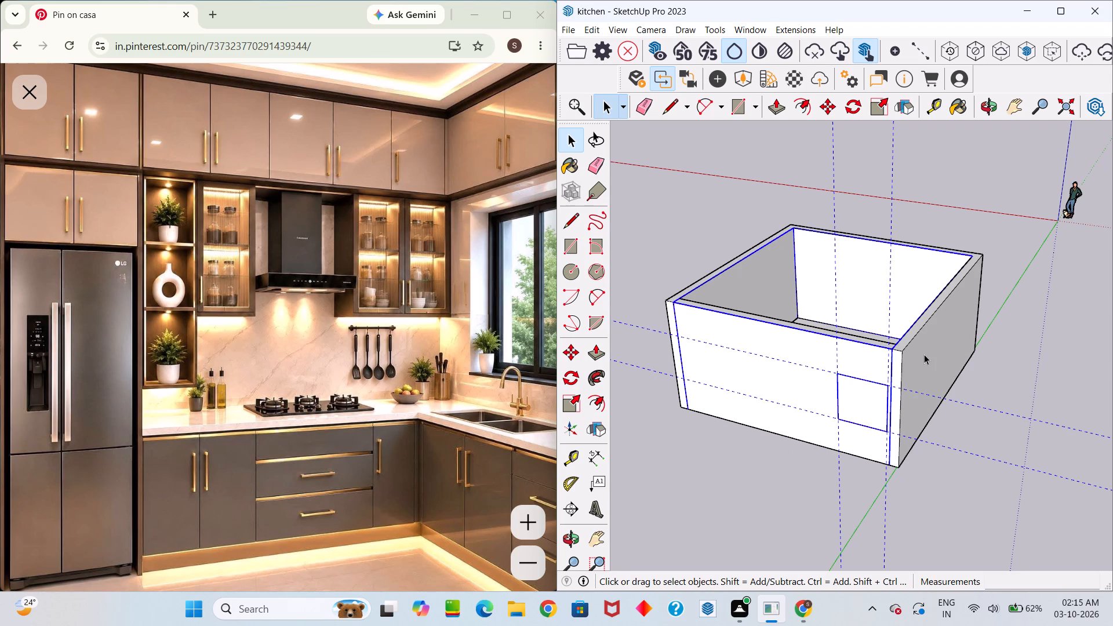
click(914, 352)
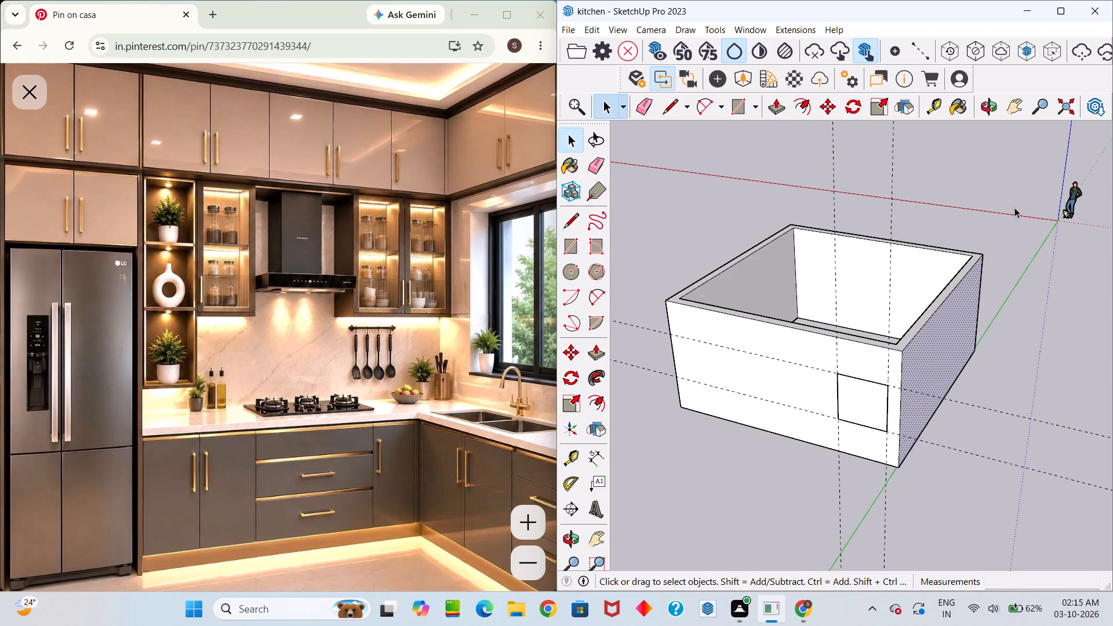
click(1014, 208)
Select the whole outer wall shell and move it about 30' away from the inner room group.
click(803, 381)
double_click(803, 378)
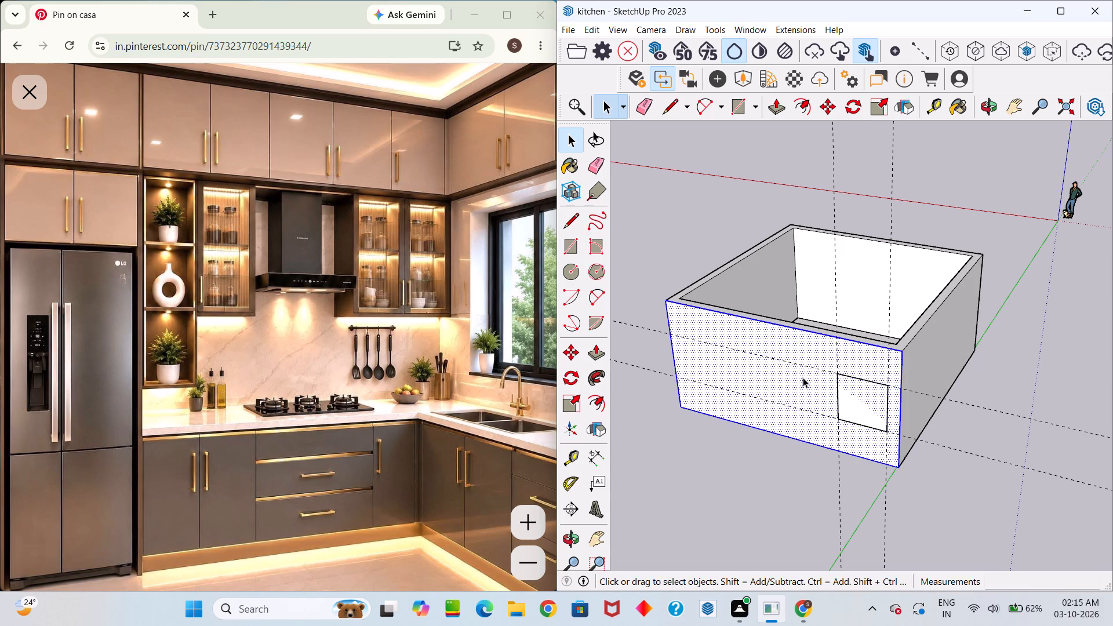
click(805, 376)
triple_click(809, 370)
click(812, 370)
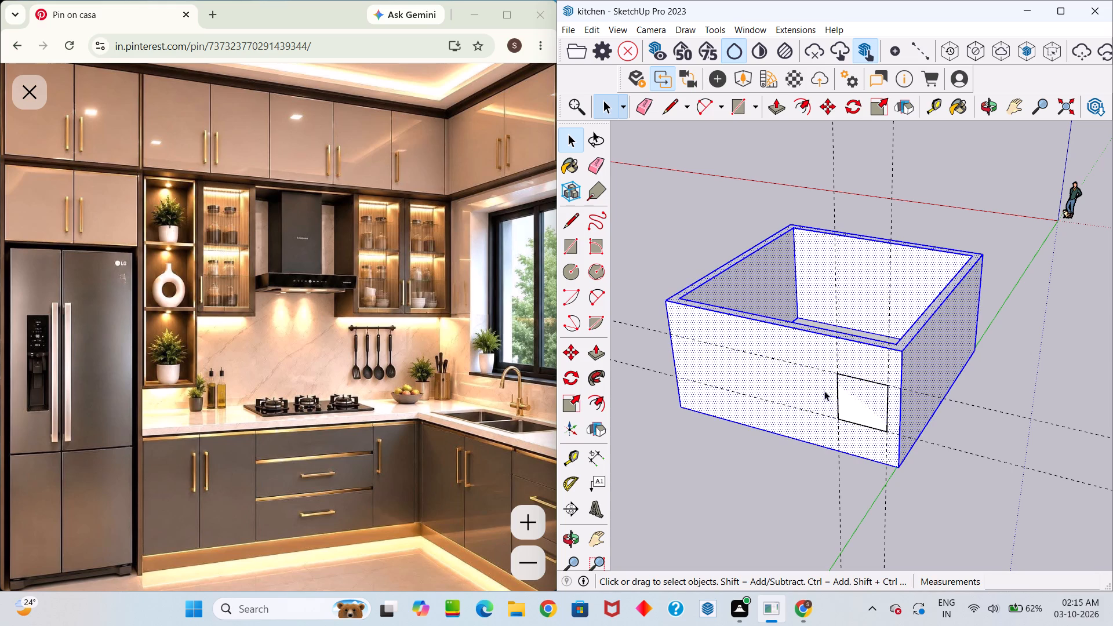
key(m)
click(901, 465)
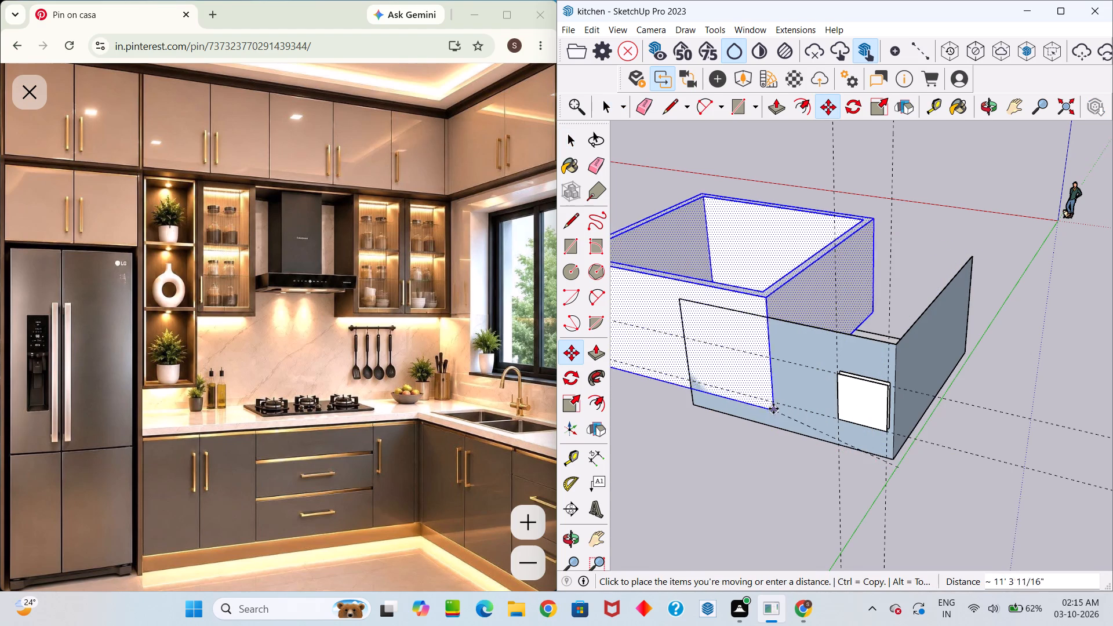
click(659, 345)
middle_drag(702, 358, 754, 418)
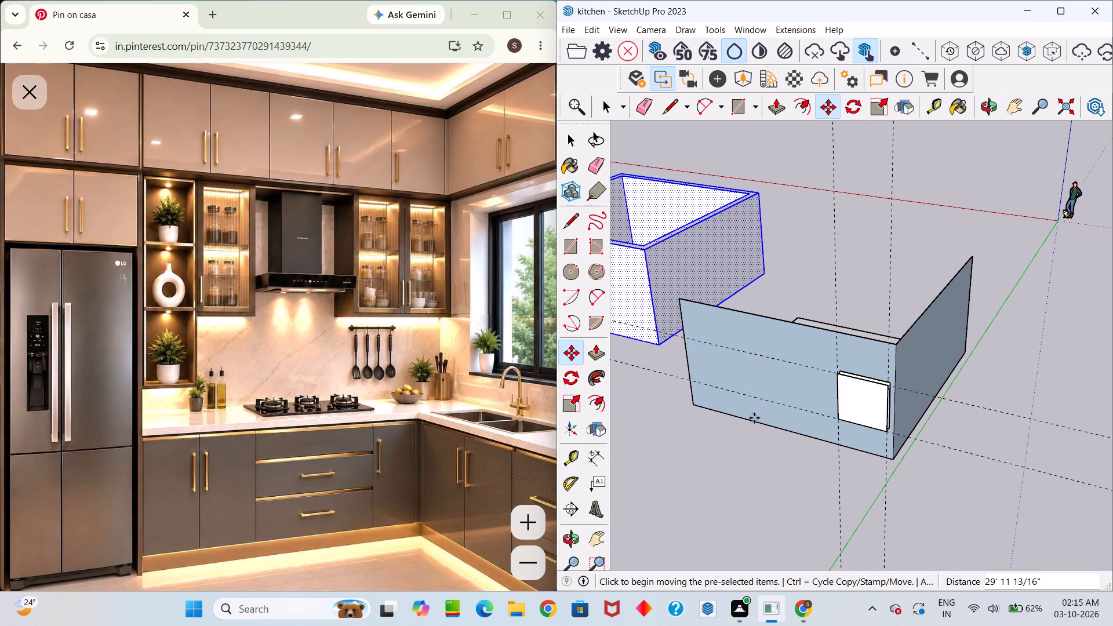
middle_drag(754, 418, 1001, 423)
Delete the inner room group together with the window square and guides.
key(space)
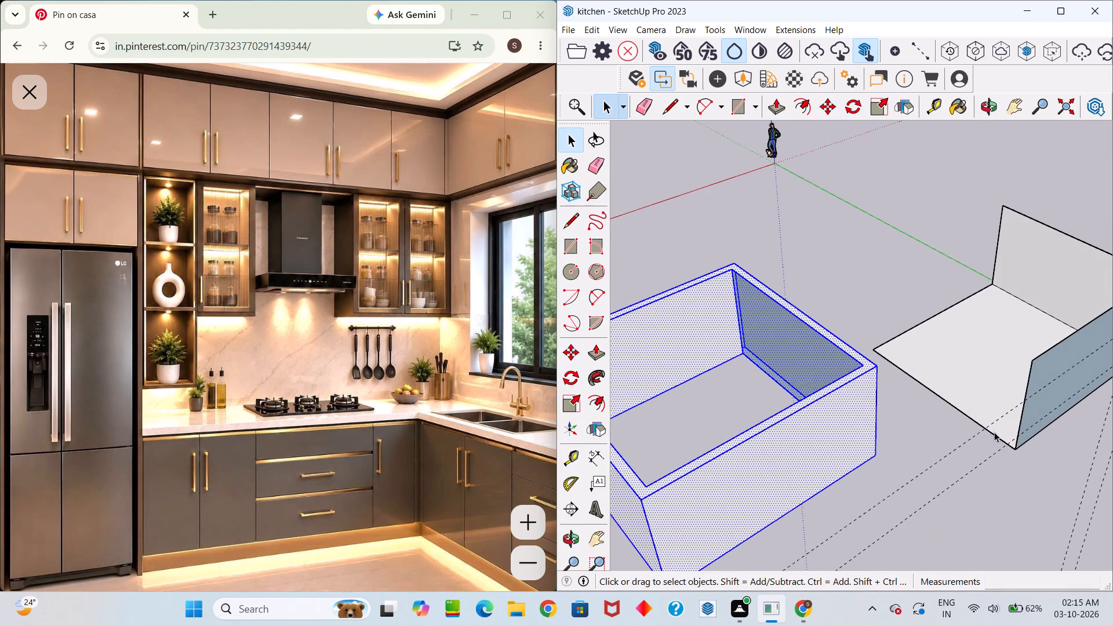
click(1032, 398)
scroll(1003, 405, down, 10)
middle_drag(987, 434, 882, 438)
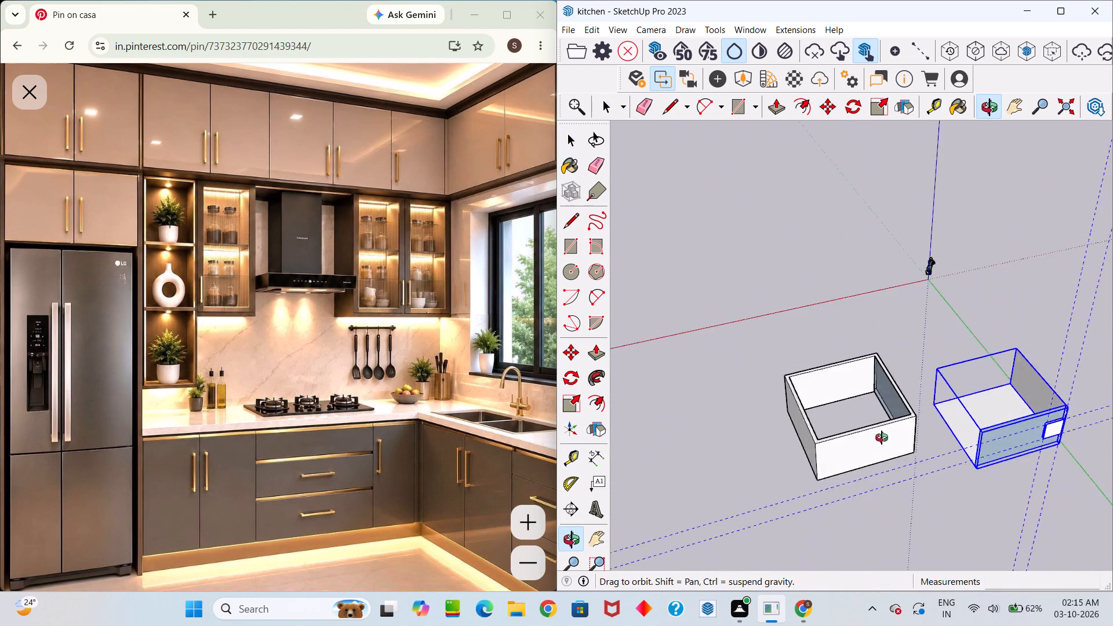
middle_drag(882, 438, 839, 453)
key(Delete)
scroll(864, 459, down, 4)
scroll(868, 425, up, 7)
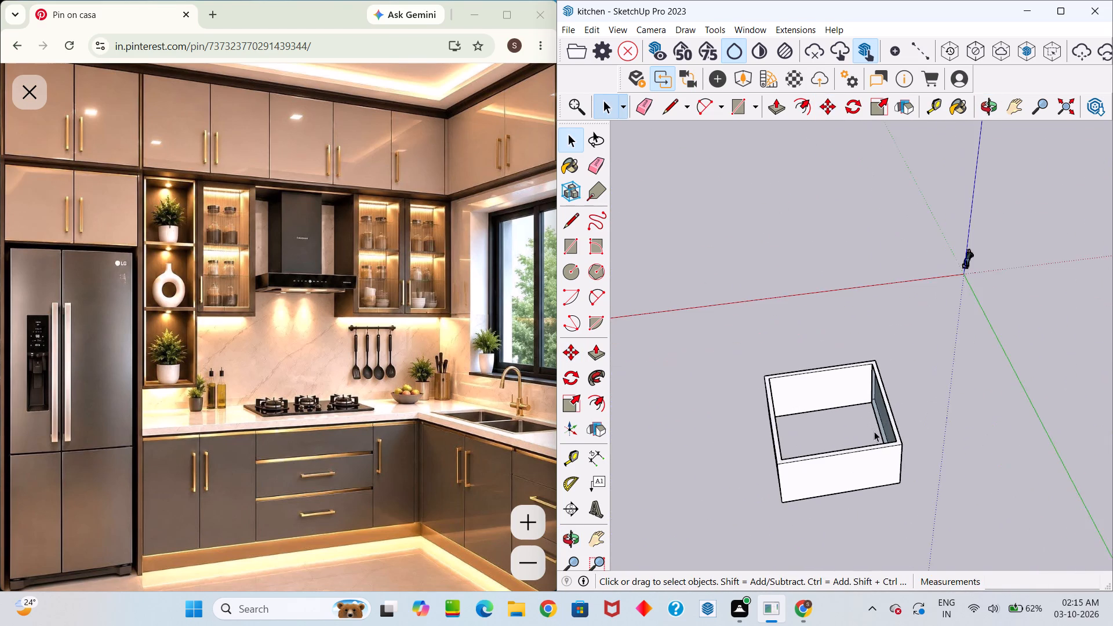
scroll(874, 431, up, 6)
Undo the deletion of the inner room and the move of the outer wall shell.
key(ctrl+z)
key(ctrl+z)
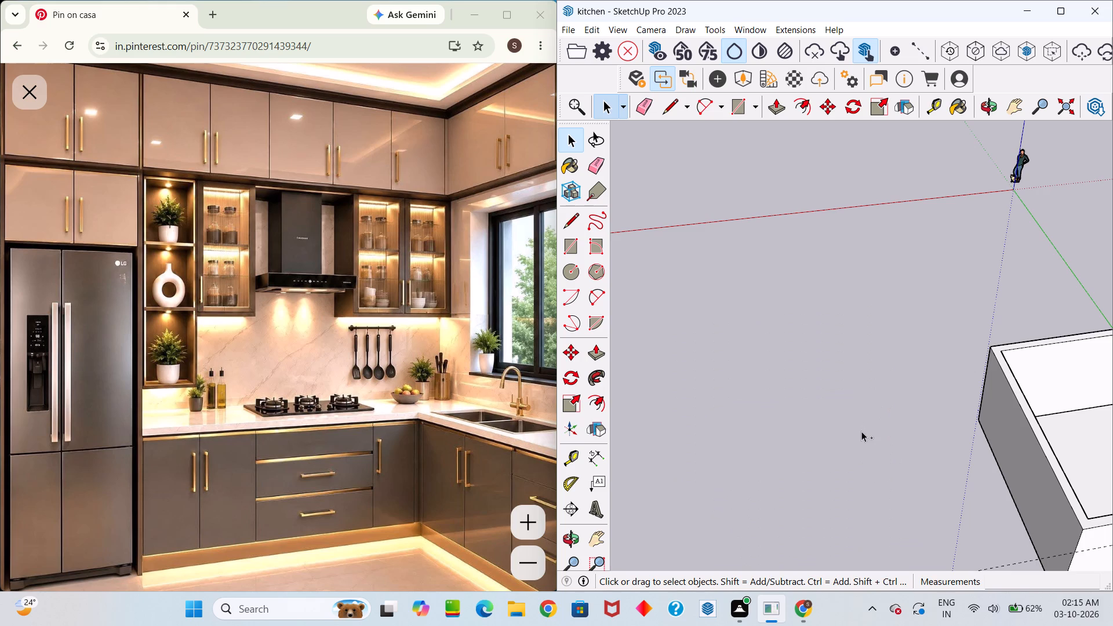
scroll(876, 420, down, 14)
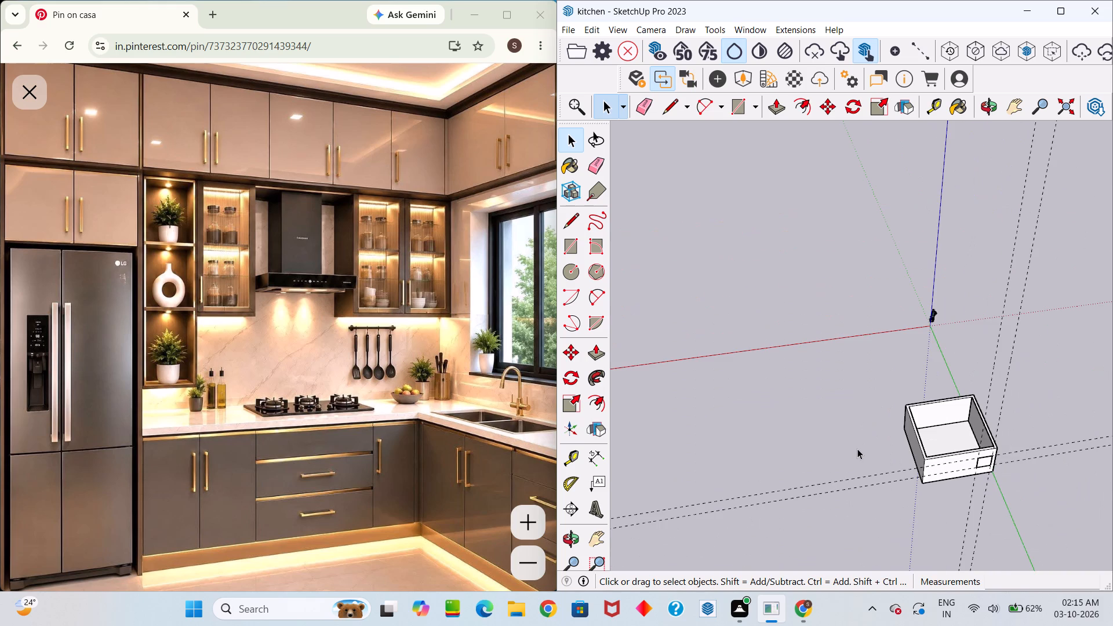
Undo the earlier window work until the window square and all guide lines are removed from the walled room.
key(ctrl+z)
key(ctrl+z)
key(ctrl+z)
key(ctrl+z)
key(ctrl+z)
key(ctrl+z)
key(ctrl+z)
key(ctrl+z)
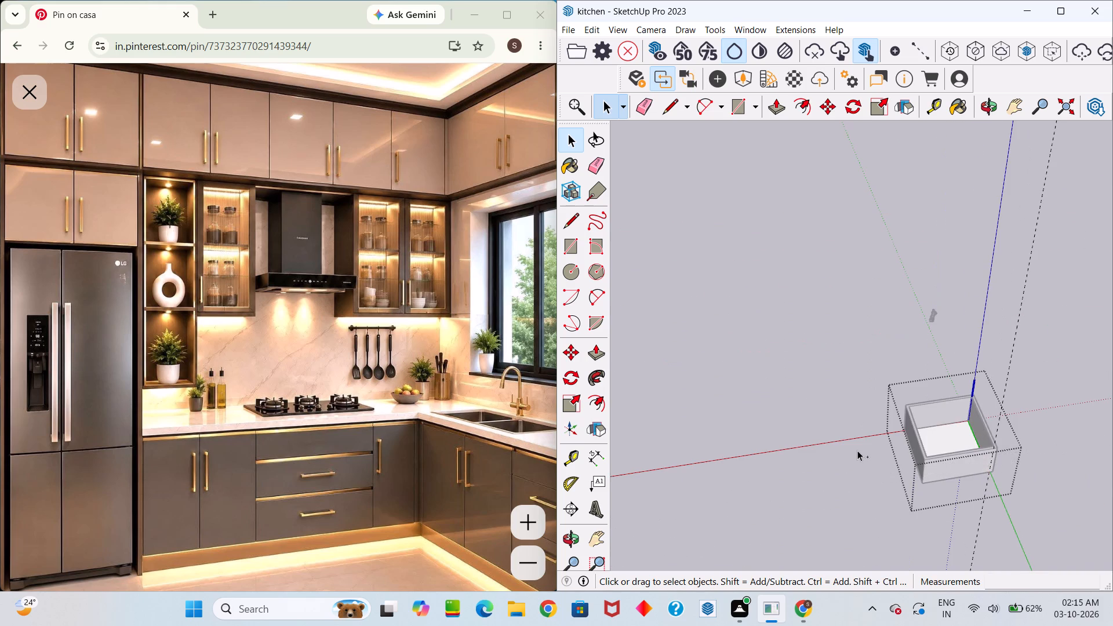
key(ctrl+z)
key(ctrl+z)
key(ctrl+z)
key(ctrl+z)
key(ctrl+z)
key(ctrl+z)
key(ctrl+z)
key(ctrl+z)
key(ctrl+z)
key(ctrl+z)
key(ctrl+z)
key(ctrl+z)
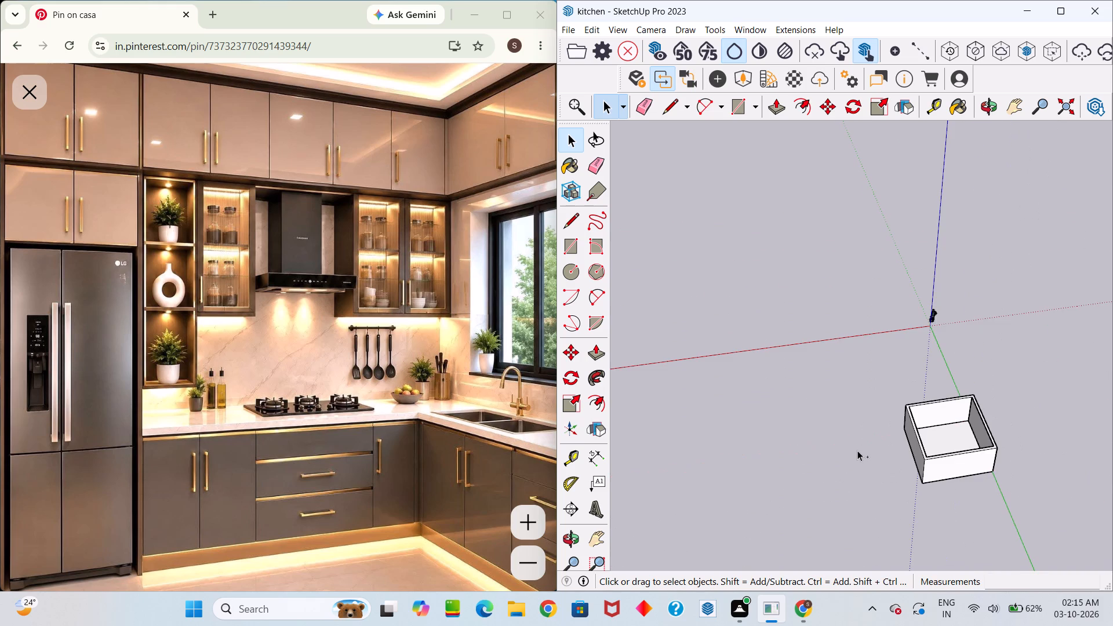
key(ctrl+z)
key(ctrl+z)
key(ctrl+z)
key(ctrl+z)
key(ctrl+z)
key(ctrl+z)
key(ctrl+z)
key(ctrl+z)
key(ctrl+z)
key(ctrl+z)
key(ctrl+z)
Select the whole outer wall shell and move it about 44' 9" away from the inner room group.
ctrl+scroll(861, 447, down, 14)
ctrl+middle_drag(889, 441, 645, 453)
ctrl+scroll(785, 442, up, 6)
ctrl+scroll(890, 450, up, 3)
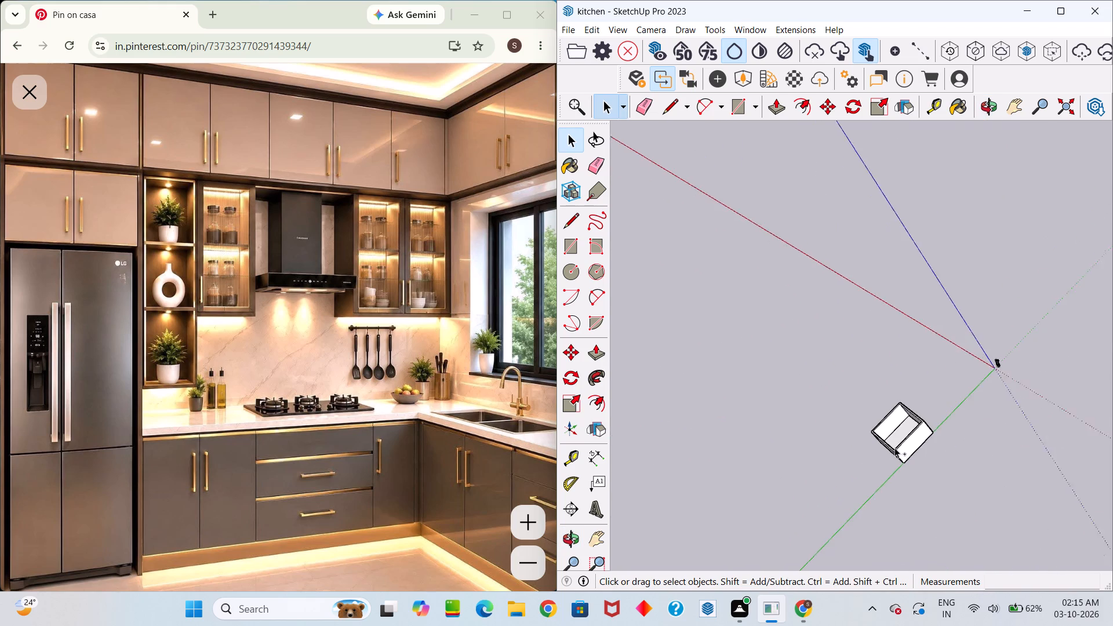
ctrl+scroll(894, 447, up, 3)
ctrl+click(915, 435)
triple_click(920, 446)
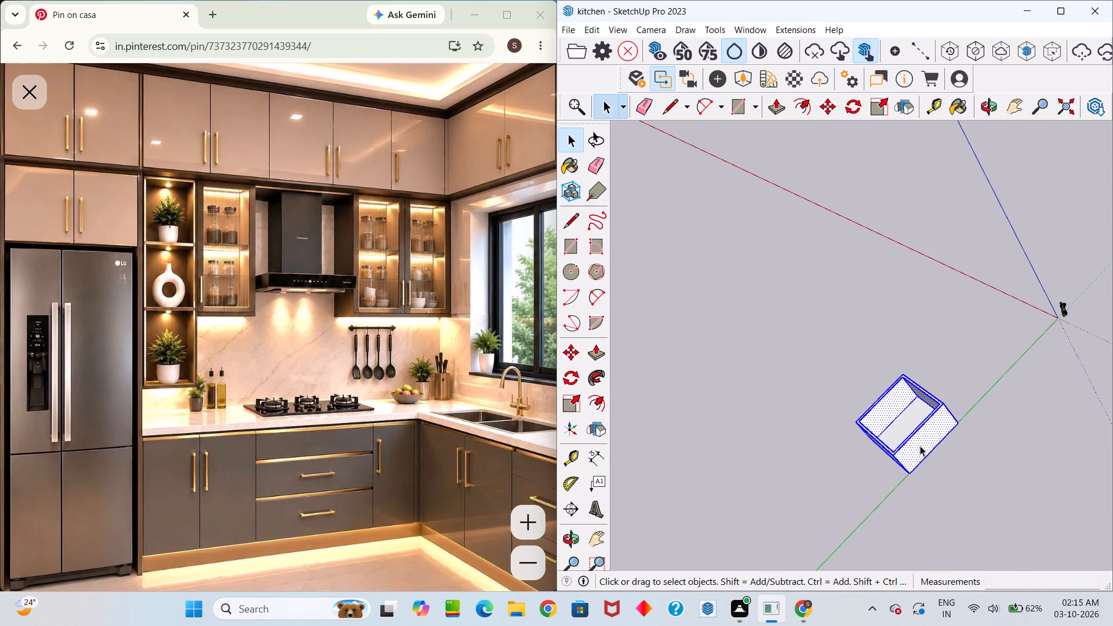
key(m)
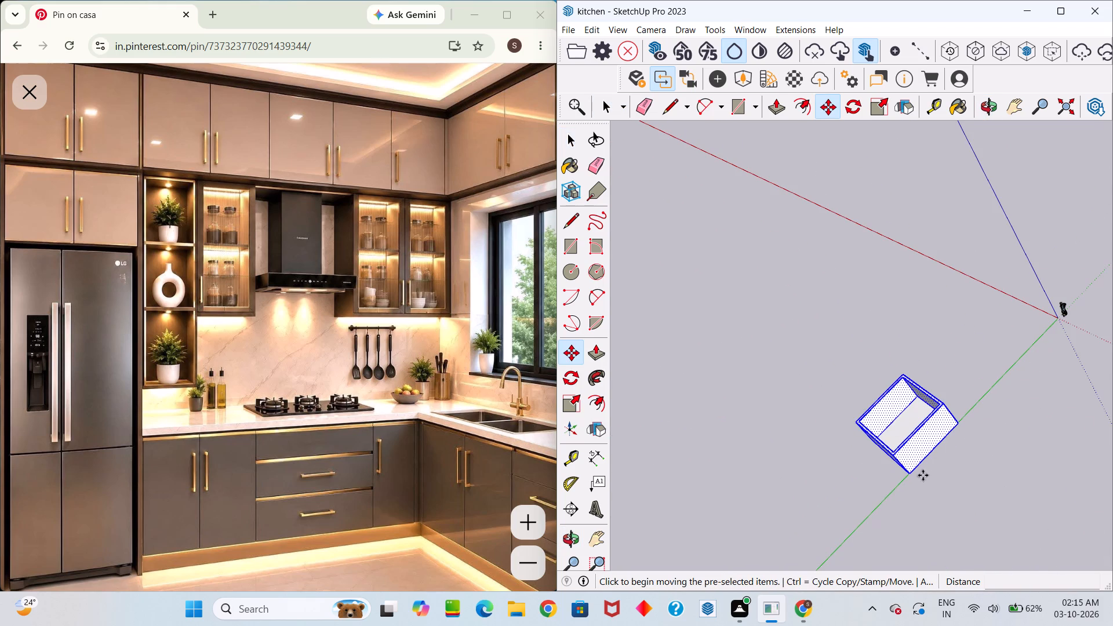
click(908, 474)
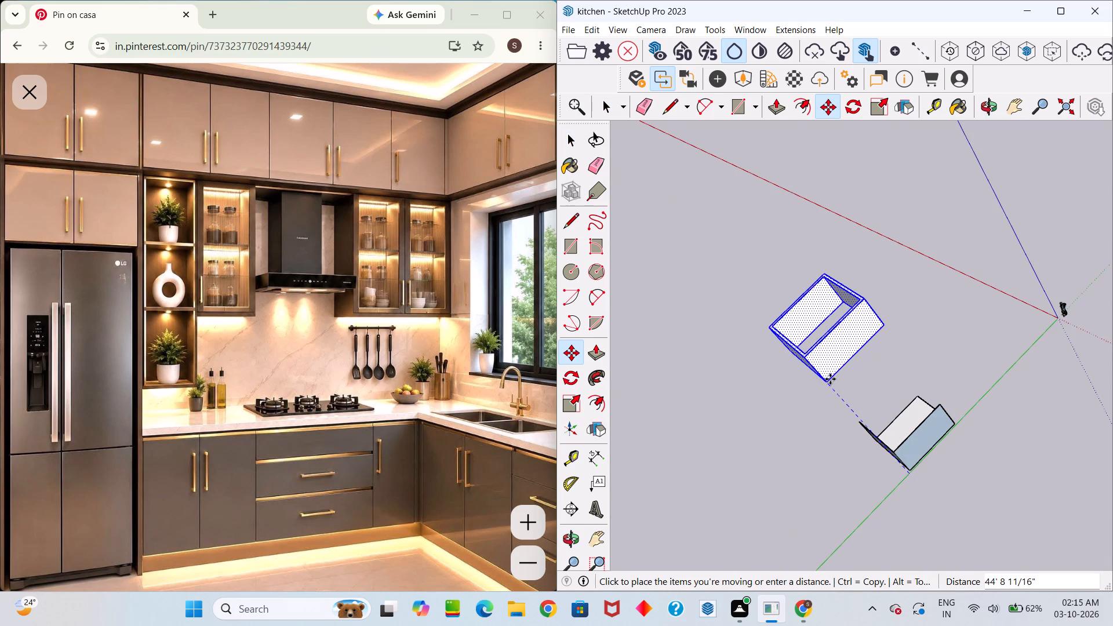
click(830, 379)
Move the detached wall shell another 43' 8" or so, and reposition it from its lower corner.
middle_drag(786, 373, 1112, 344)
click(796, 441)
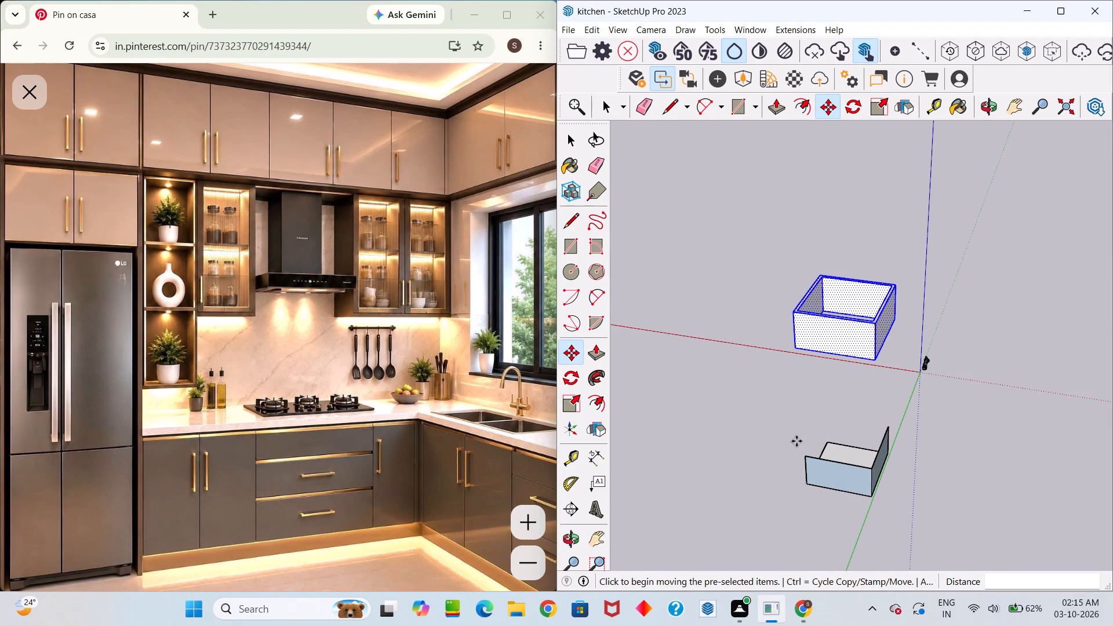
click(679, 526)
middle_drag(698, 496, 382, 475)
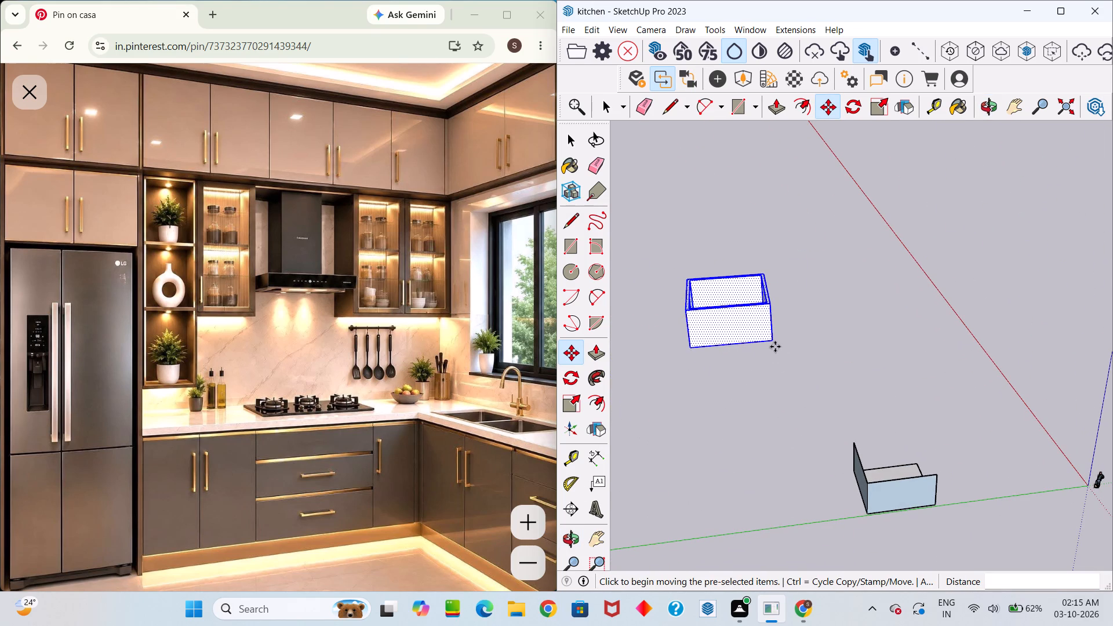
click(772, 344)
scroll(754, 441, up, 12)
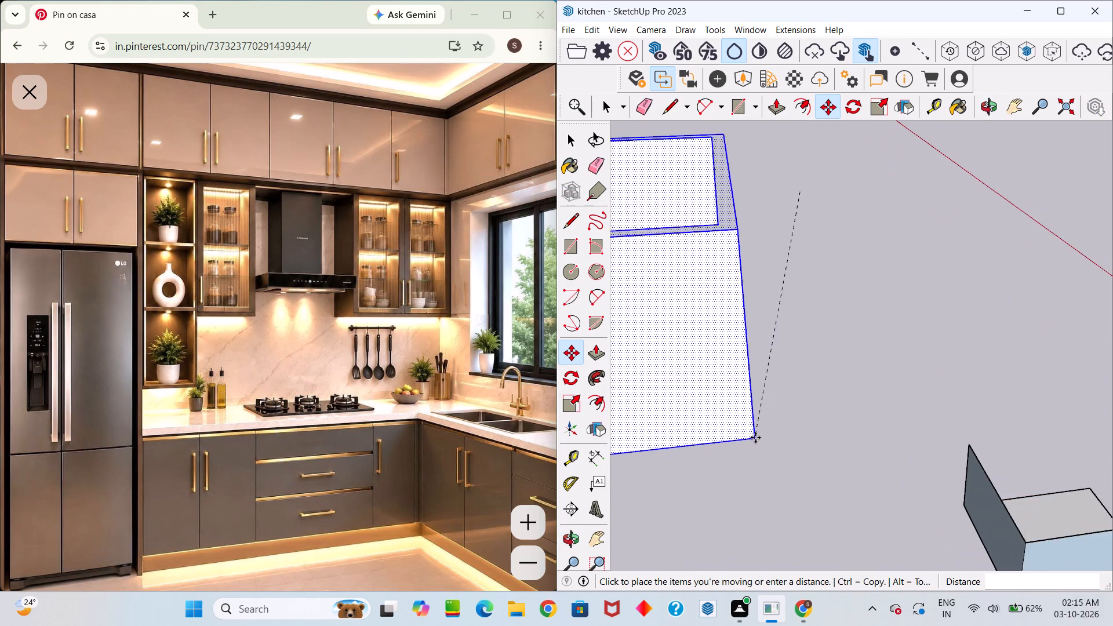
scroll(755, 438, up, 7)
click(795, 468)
Delete the detached outer wall shell.
middle_drag(799, 463, 616, 493)
scroll(799, 463, up, 1)
scroll(649, 492, down, 10)
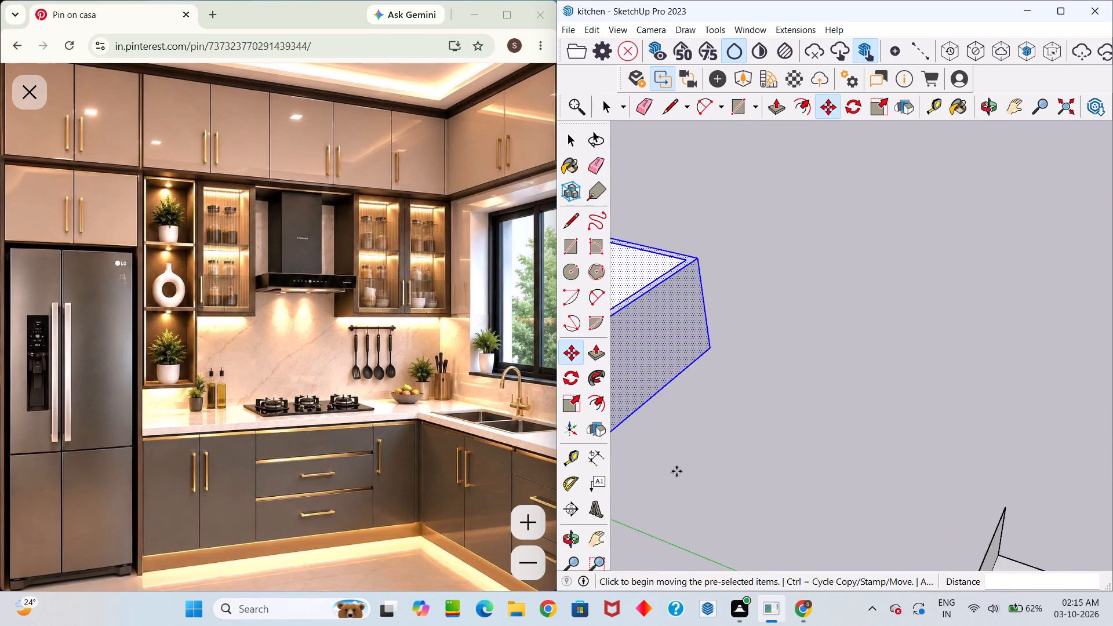
scroll(676, 471, down, 14)
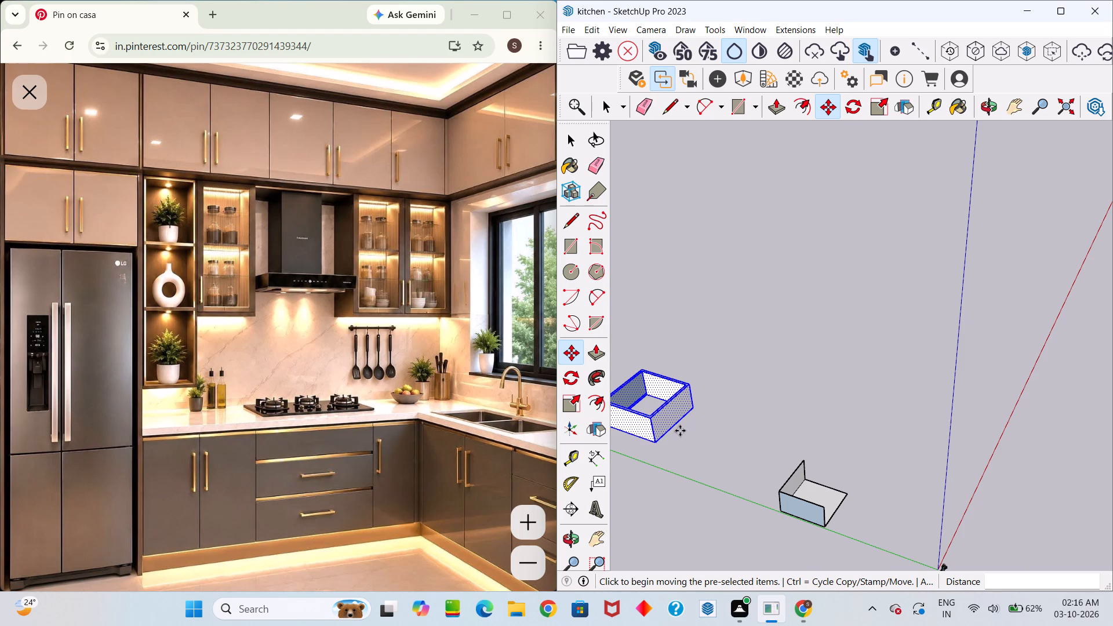
scroll(702, 430, down, 9)
middle_drag(835, 496, 768, 571)
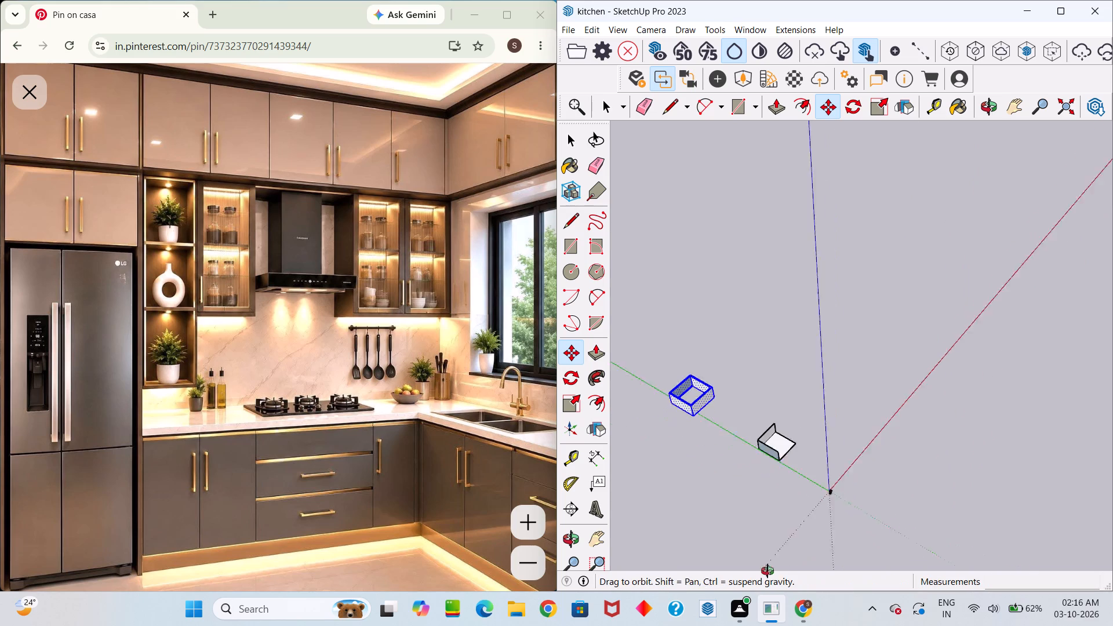
middle_drag(768, 571, 539, 507)
scroll(773, 356, up, 7)
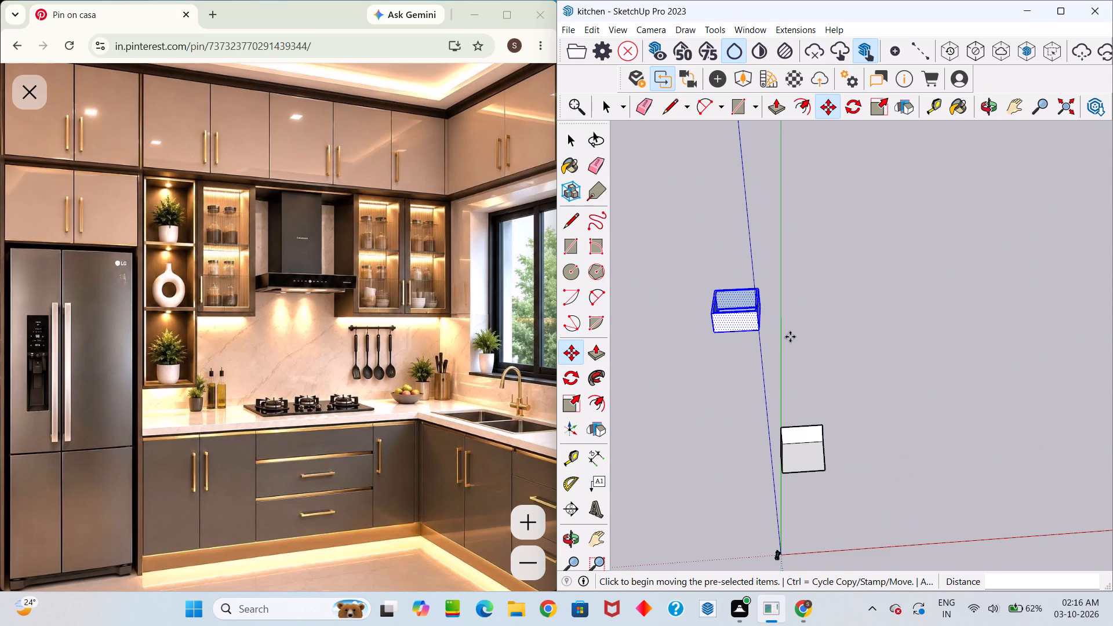
key(Delete)
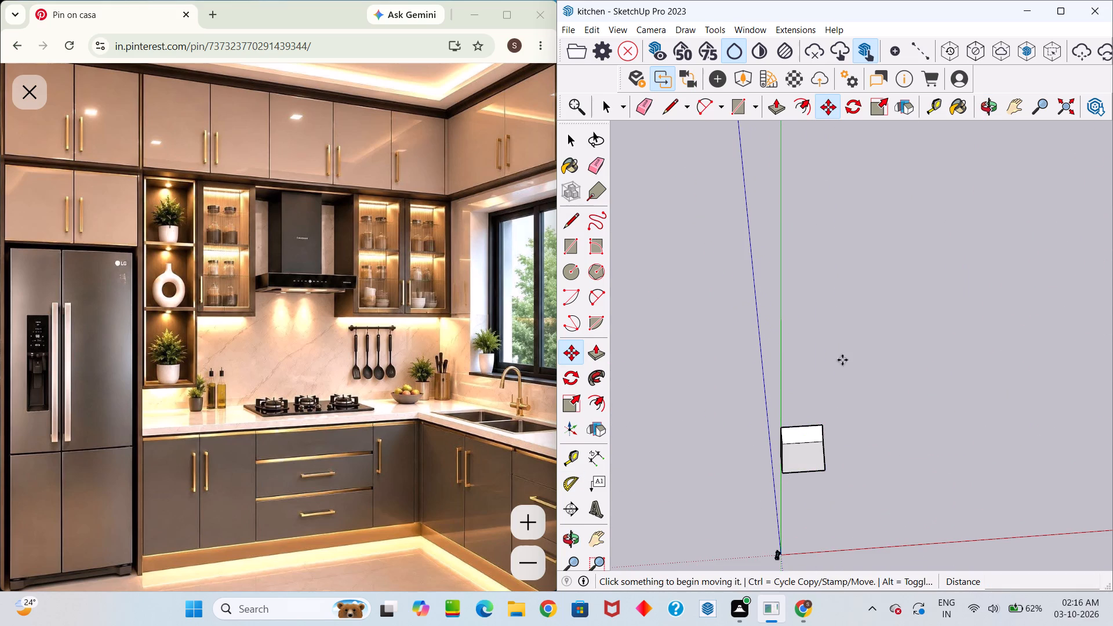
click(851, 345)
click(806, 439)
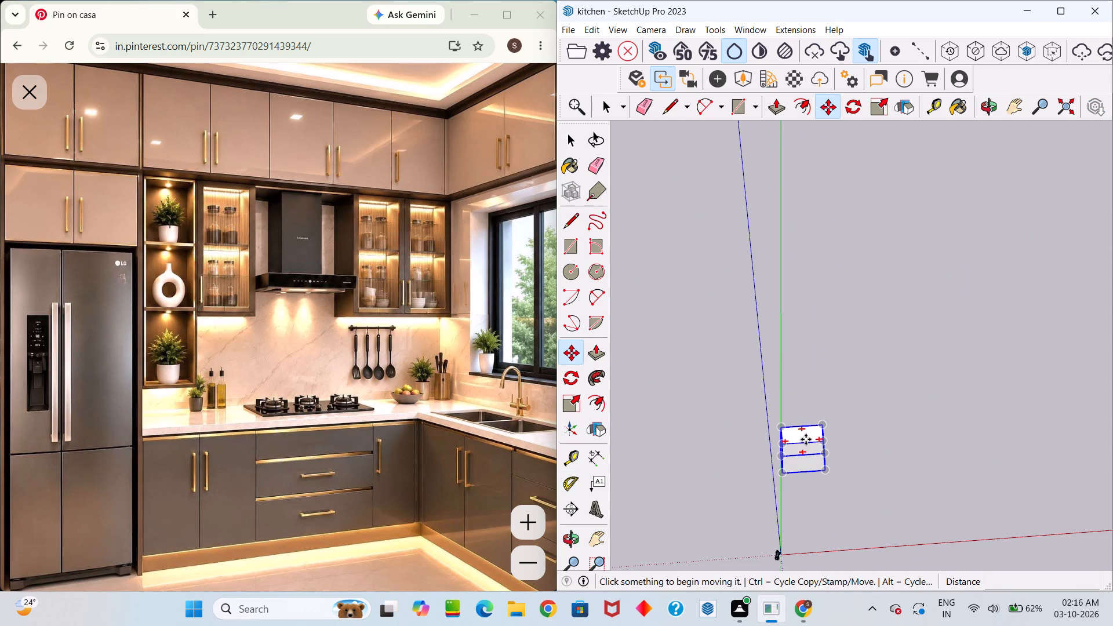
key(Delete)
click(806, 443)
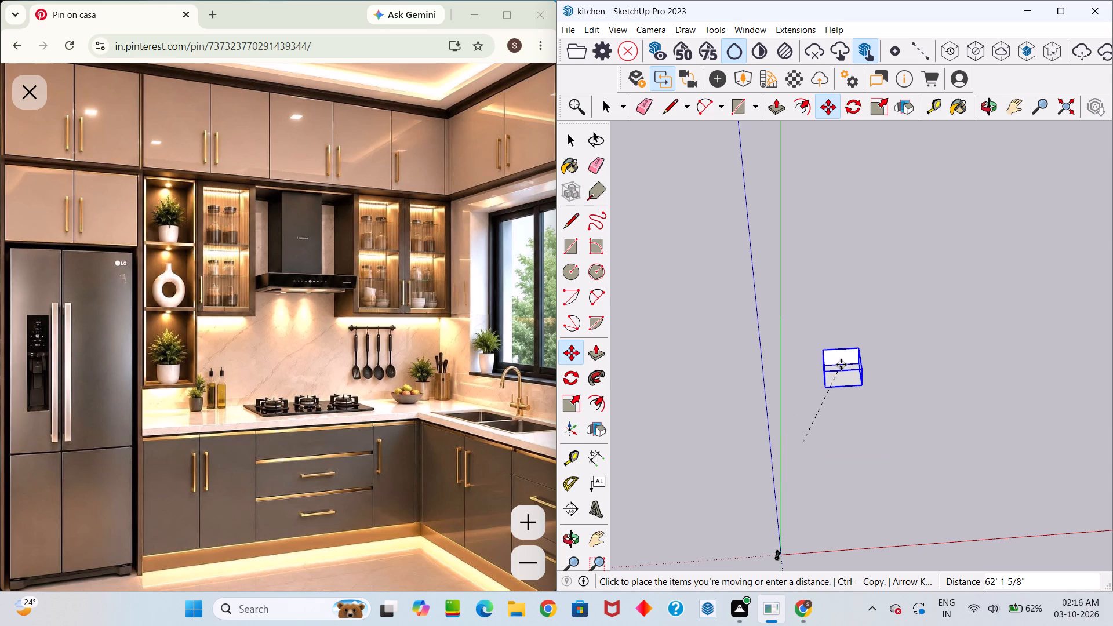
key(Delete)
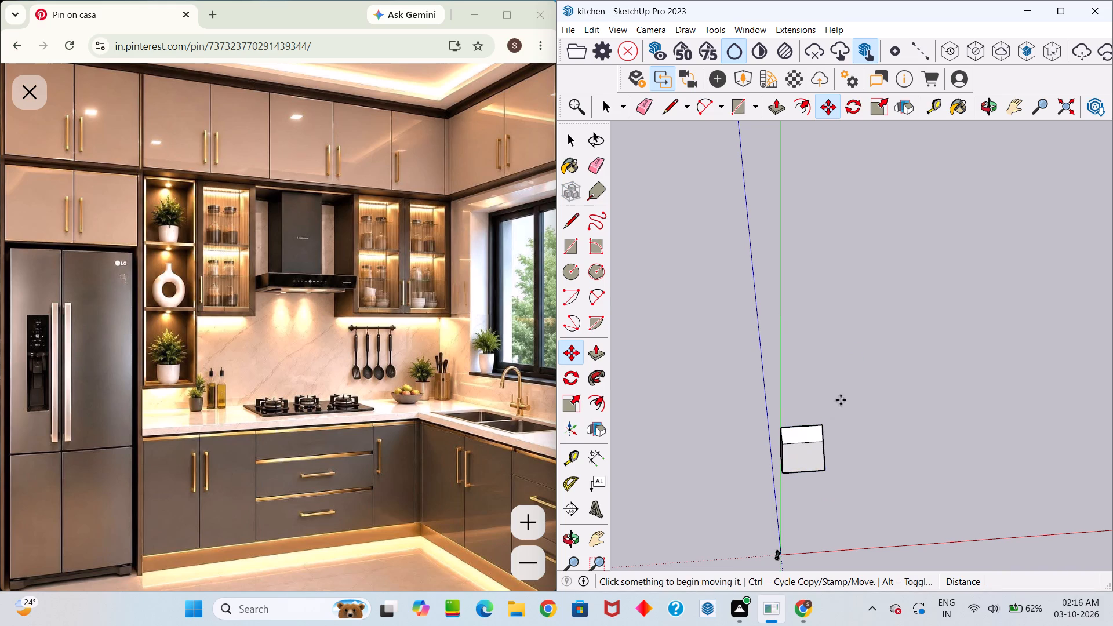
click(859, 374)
Delete the remaining inner room group of floor and walls.
key(space)
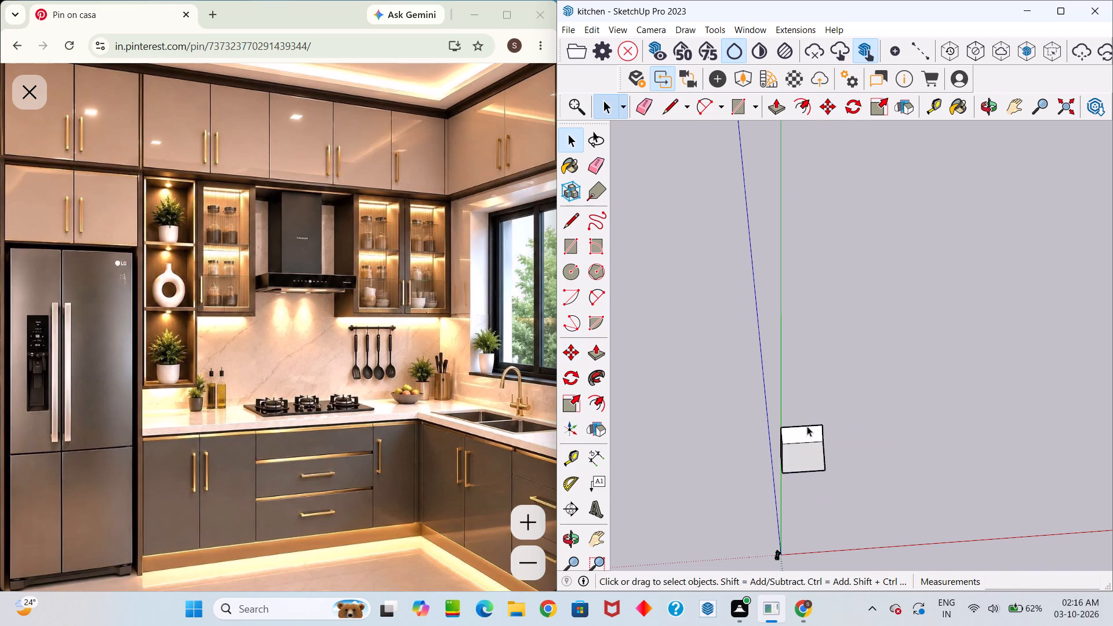
click(807, 426)
key(Delete)
Draw a 20' by 20' rectangle on the ground plane for the new room's footprint.
scroll(818, 440, down, 2)
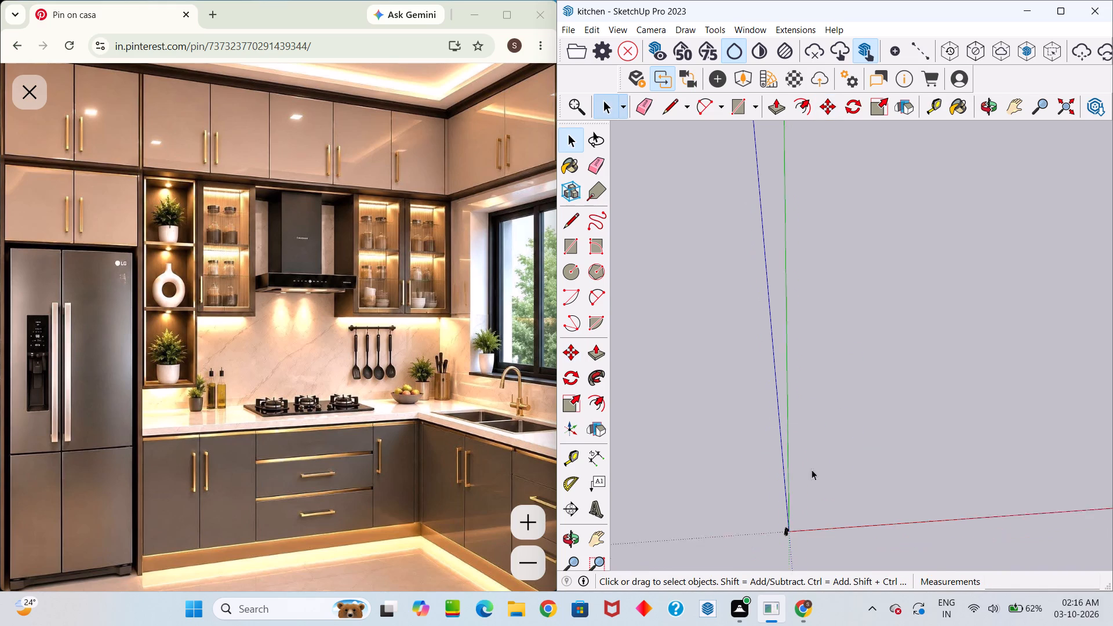
scroll(812, 469, down, 8)
key(r)
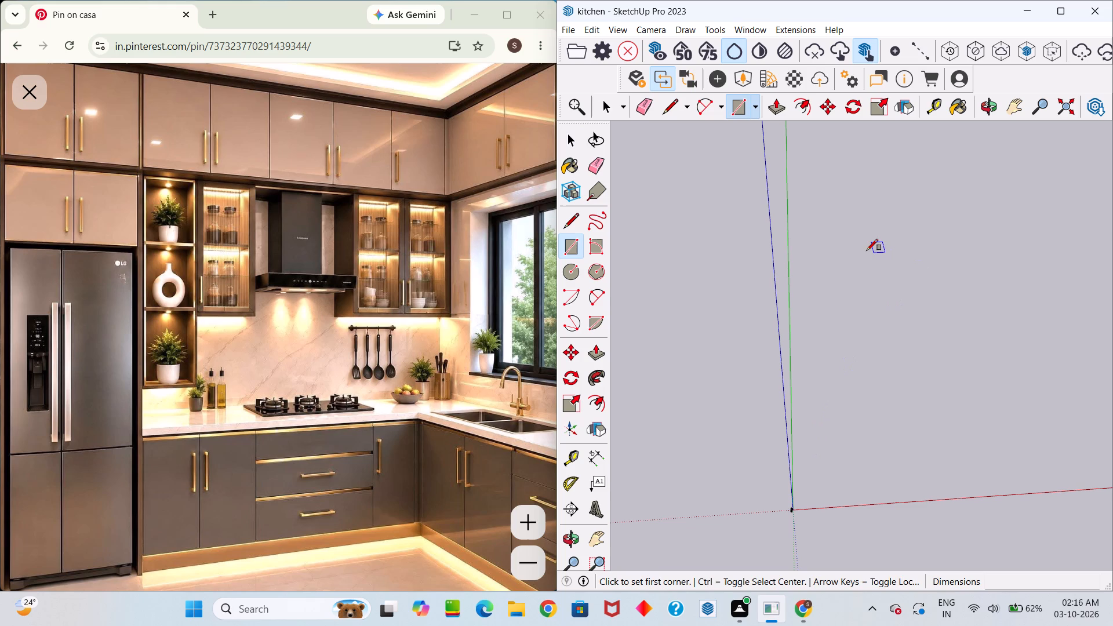
click(865, 249)
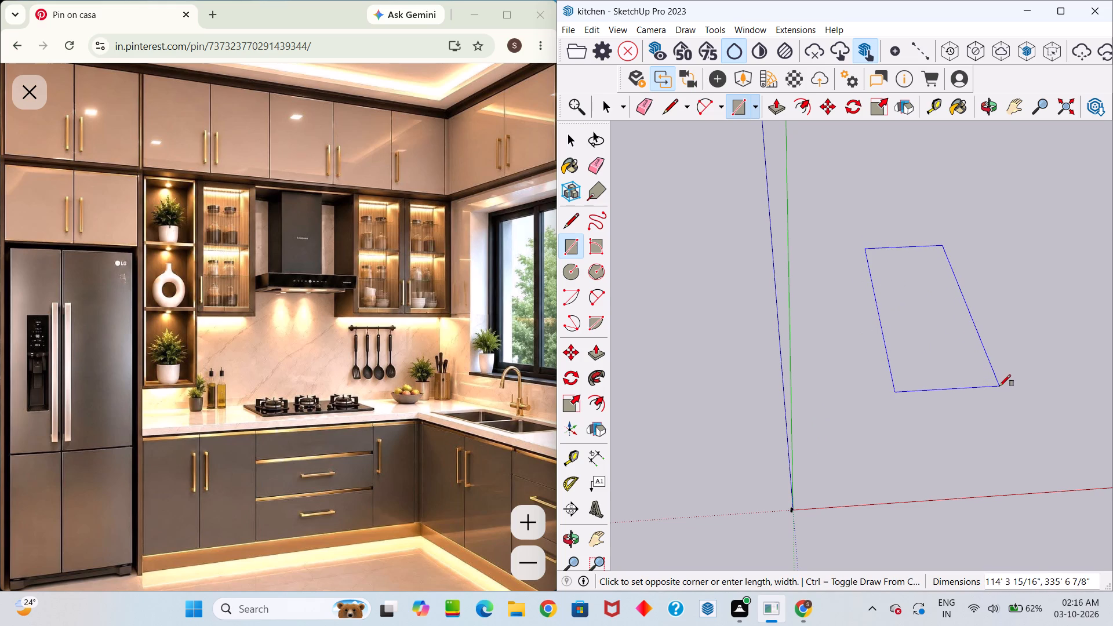
text(20'.)
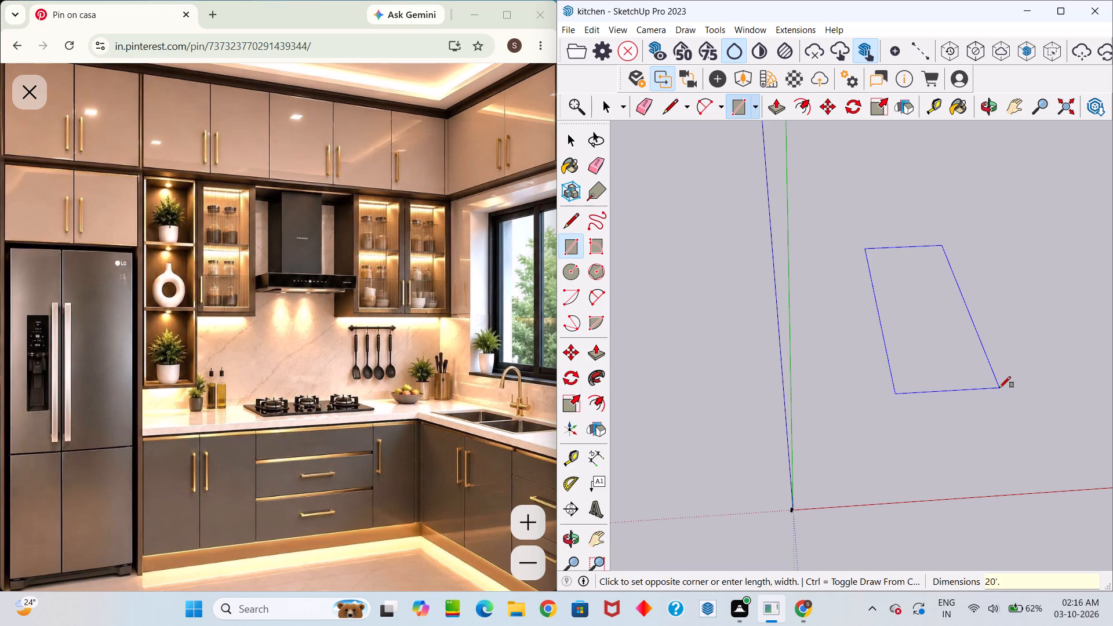
key(BackSpace)
text(,20)
key(apostrophe)
key(Return)
Offset the square floor's outline 9" inward to mark the wall thickness.
scroll(894, 259, up, 2)
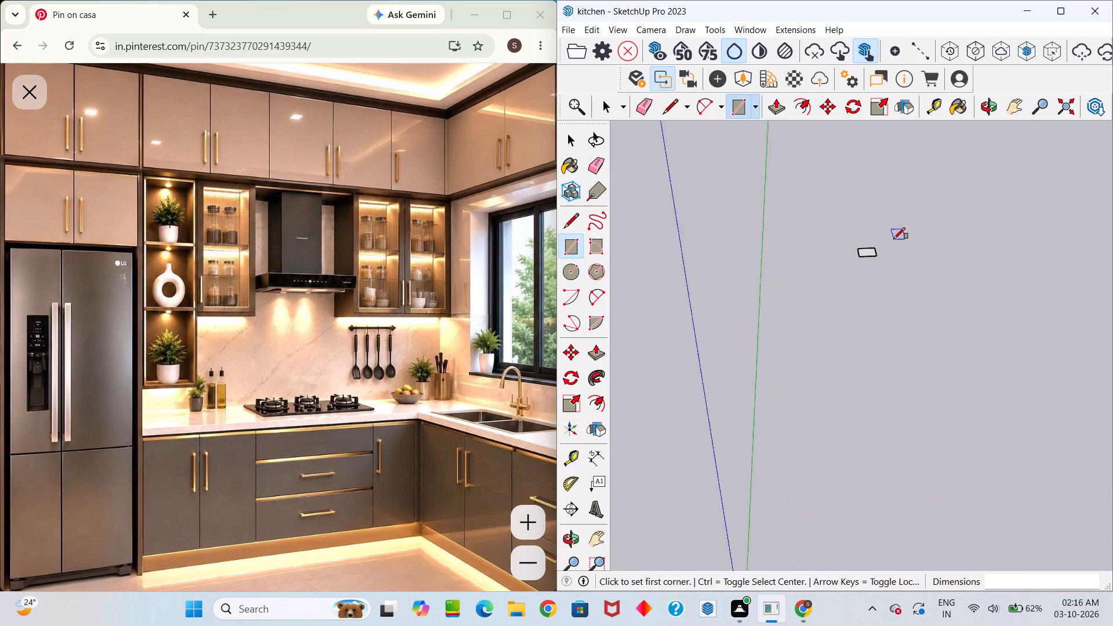
scroll(894, 239, up, 20)
scroll(894, 239, up, 7)
middle_drag(831, 271, 665, 529)
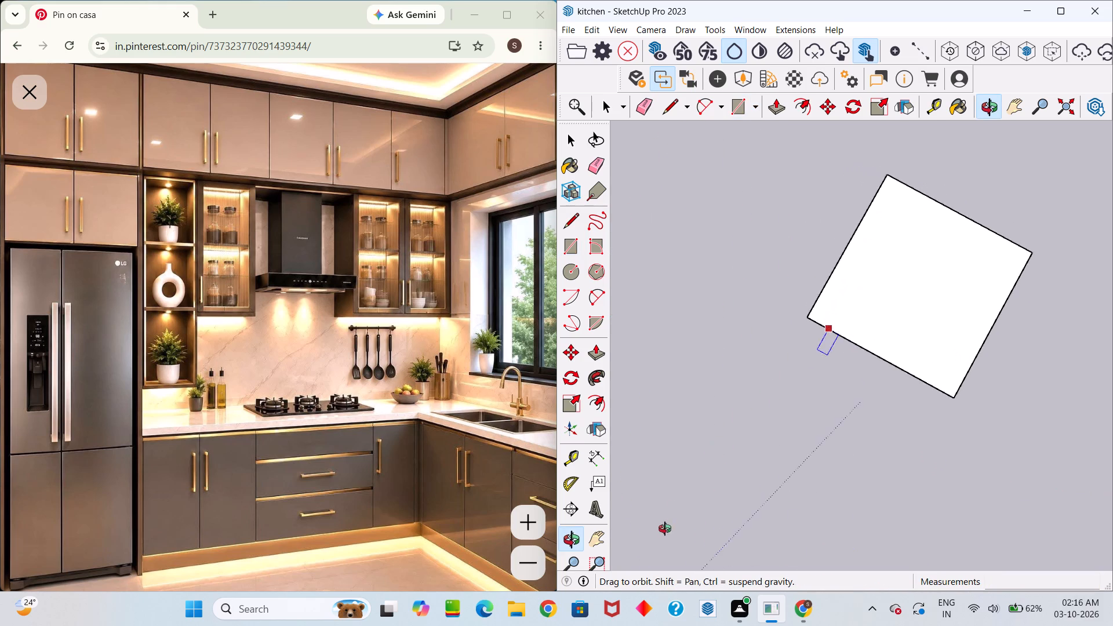
middle_drag(665, 529, 664, 532)
scroll(671, 528, down, 14)
middle_drag(755, 463, 794, 362)
scroll(771, 489, up, 6)
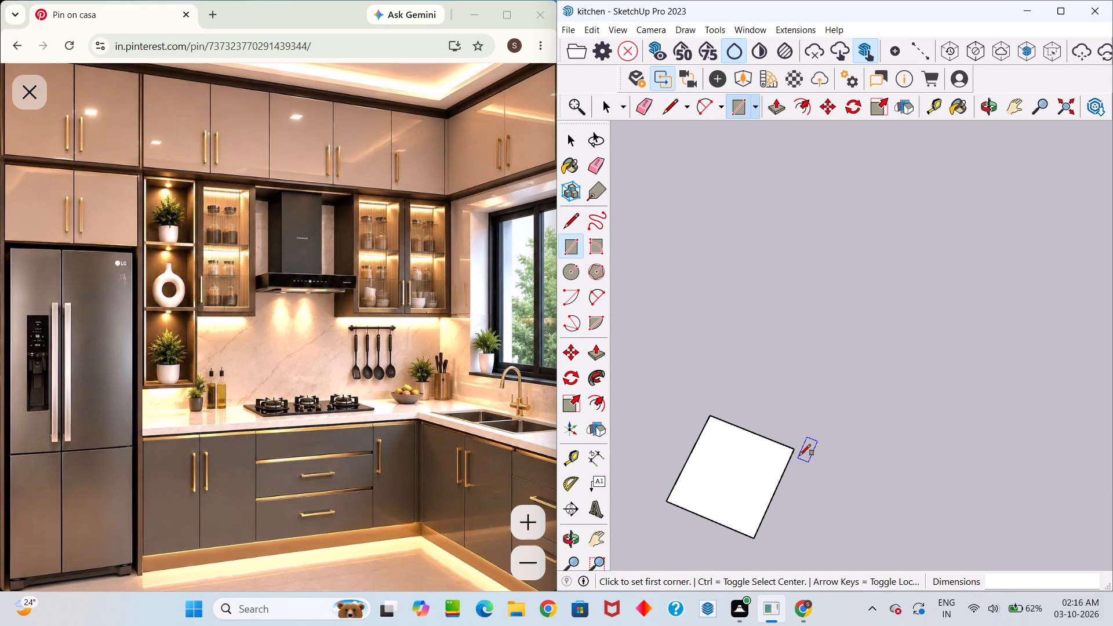
key(space)
click(700, 513)
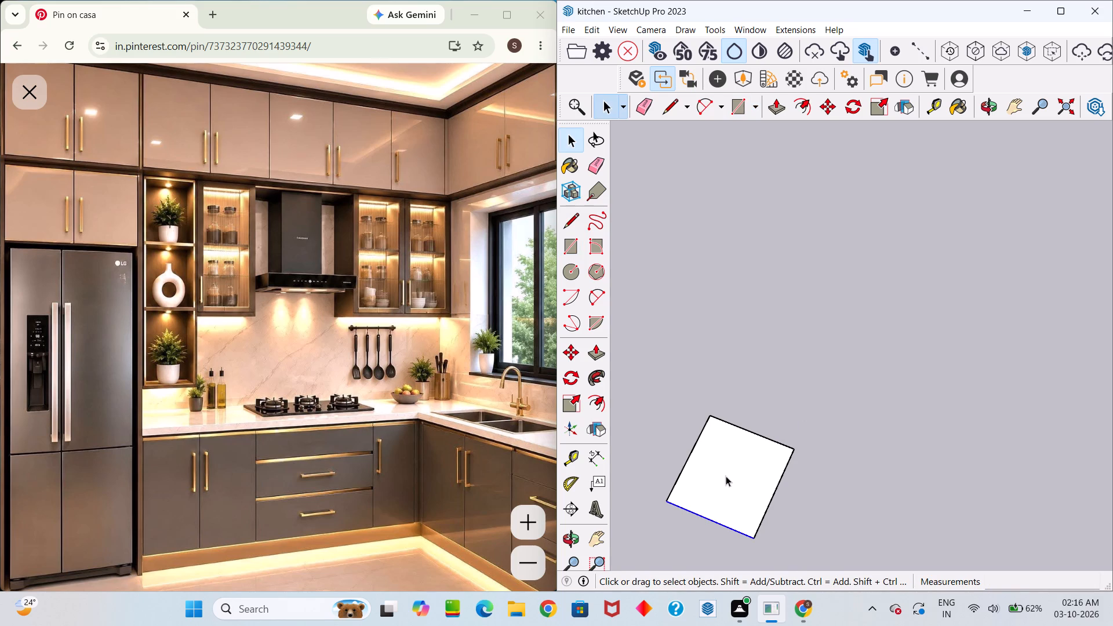
click(726, 476)
key(f)
click(730, 470)
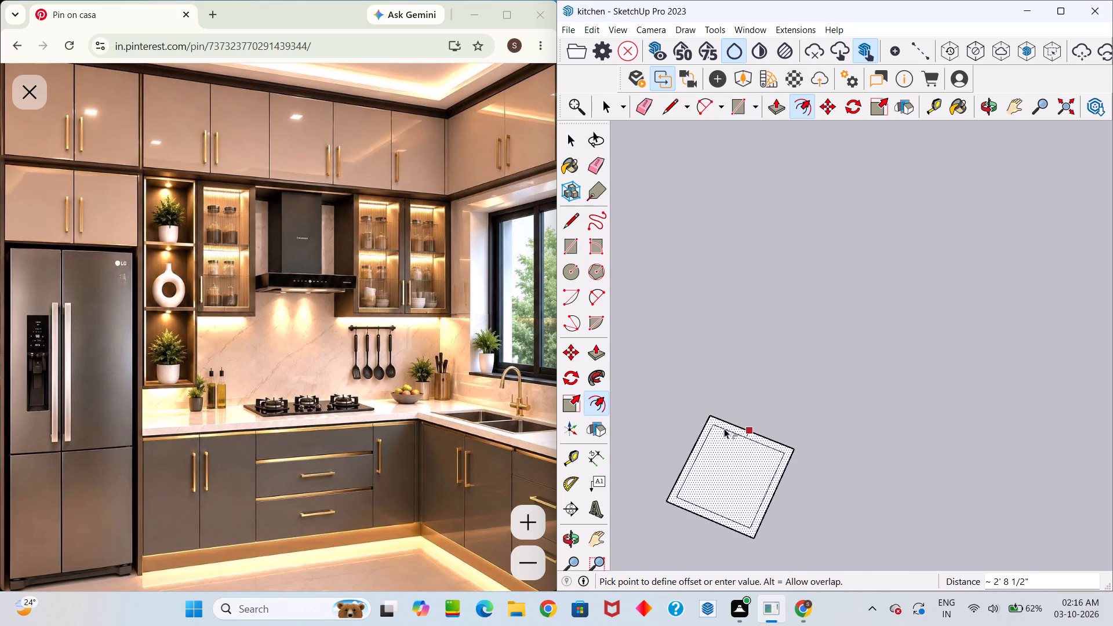
key(9)
key(Return)
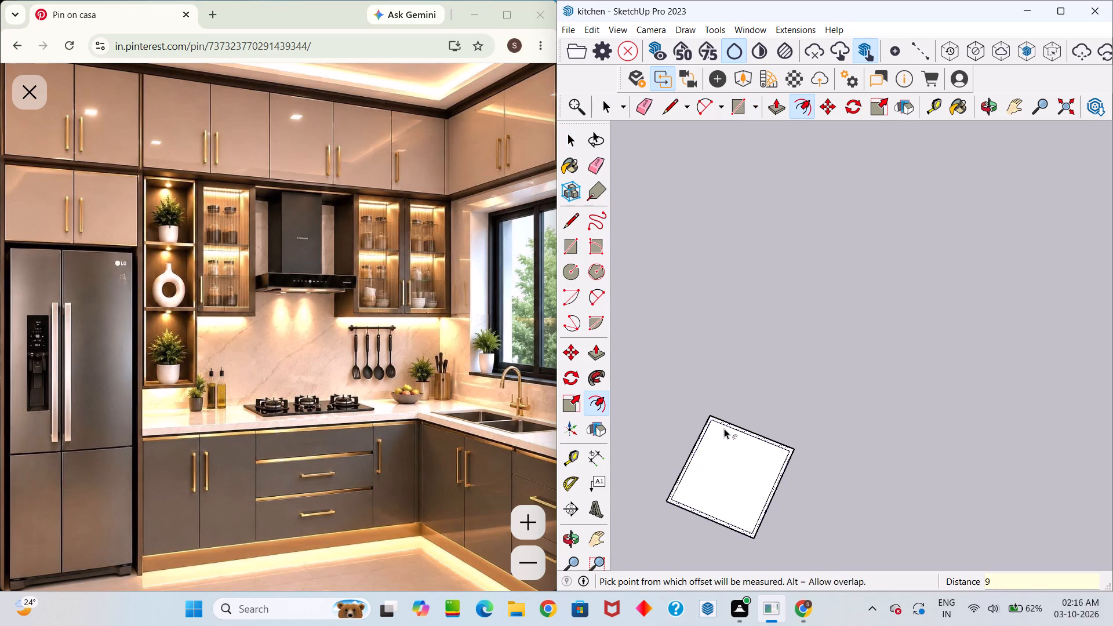
Push/Pull the border face between the two outlines up 10' to raise the room walls.
scroll(723, 436, up, 5)
middle_drag(718, 410, 669, 319)
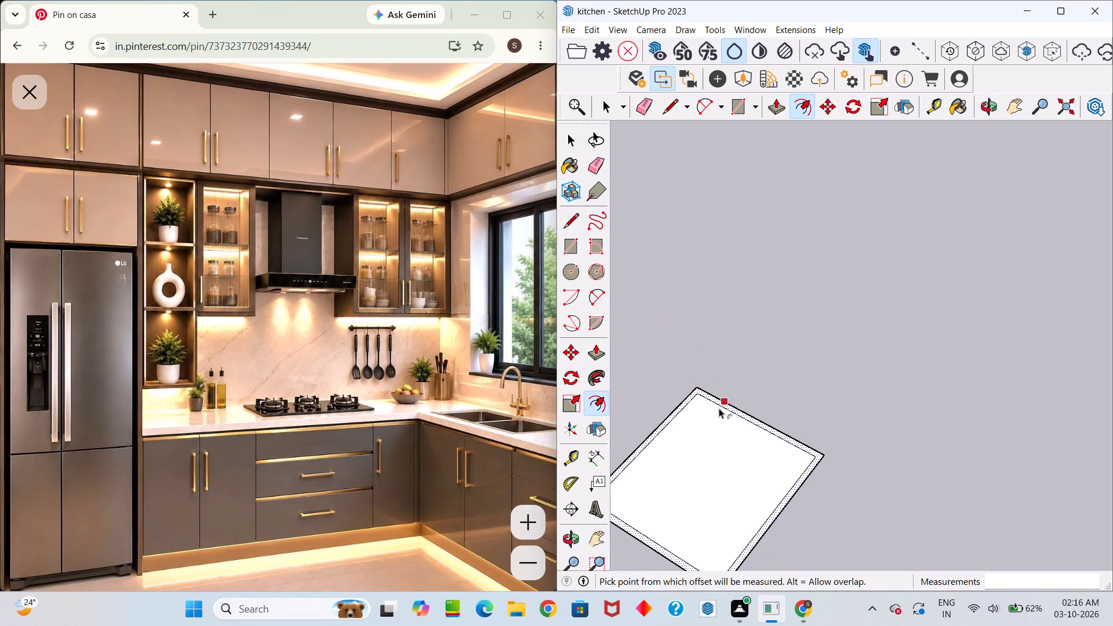
key(p)
scroll(789, 438, up, 10)
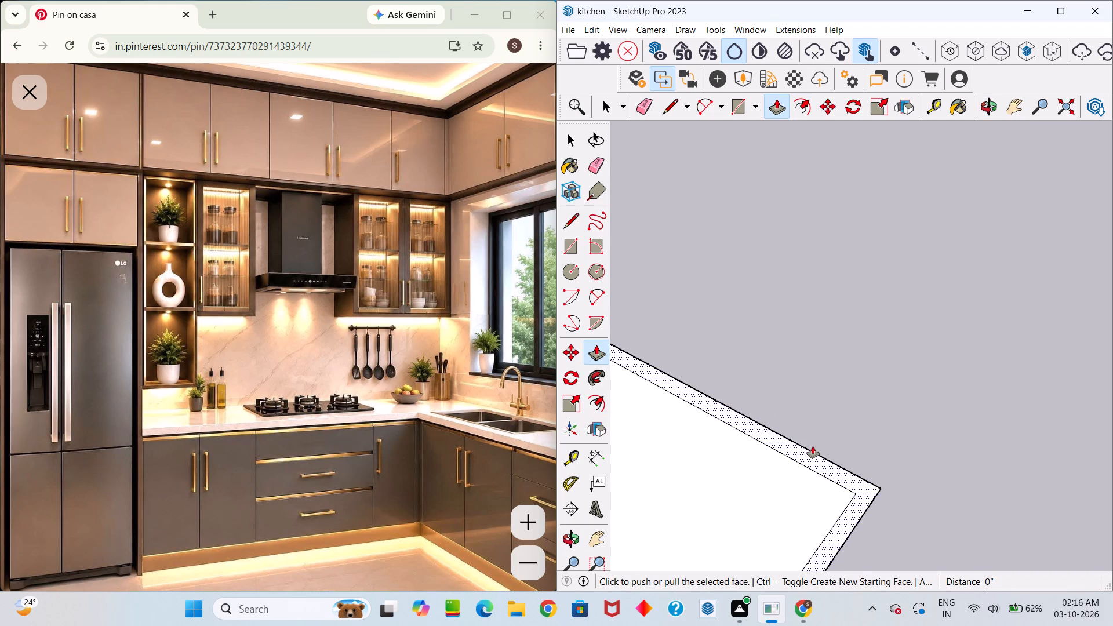
click(811, 453)
scroll(819, 361, down, 11)
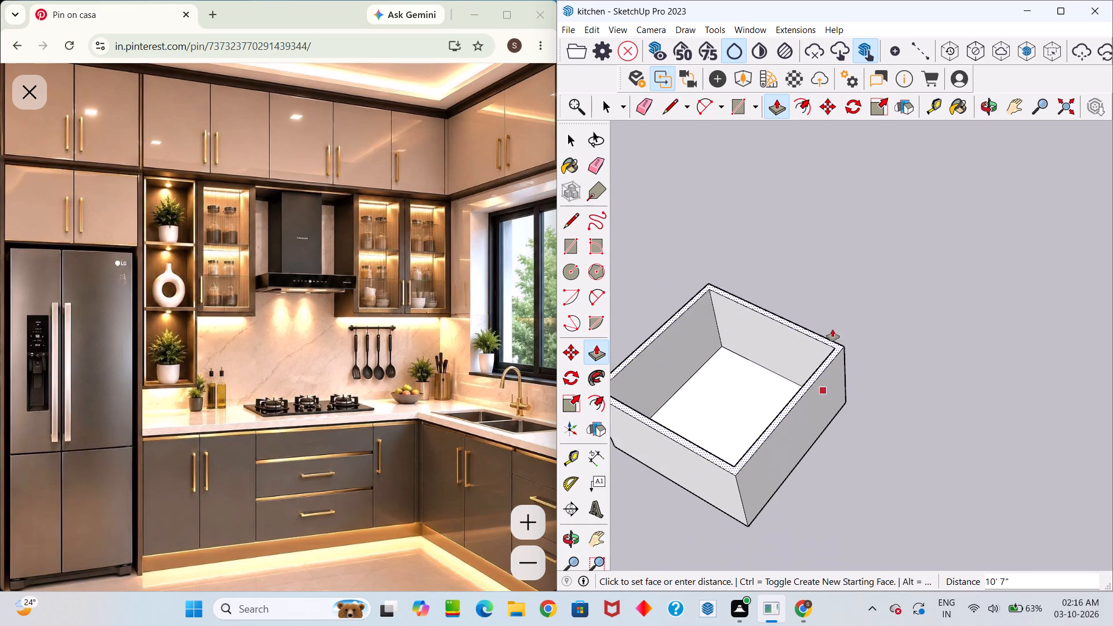
text(10')
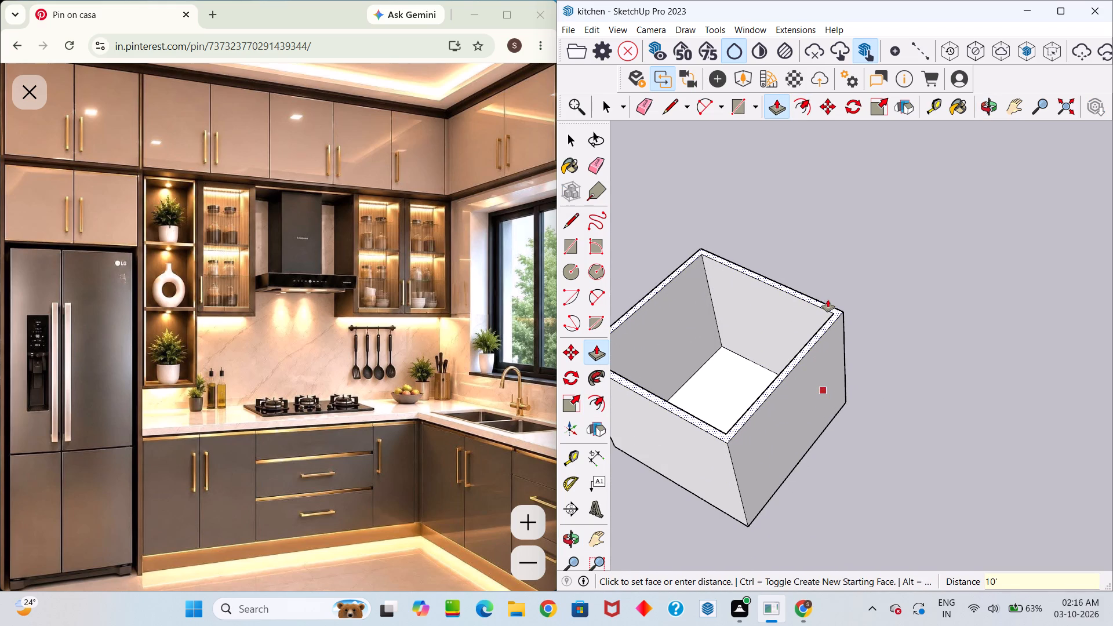
key(Return)
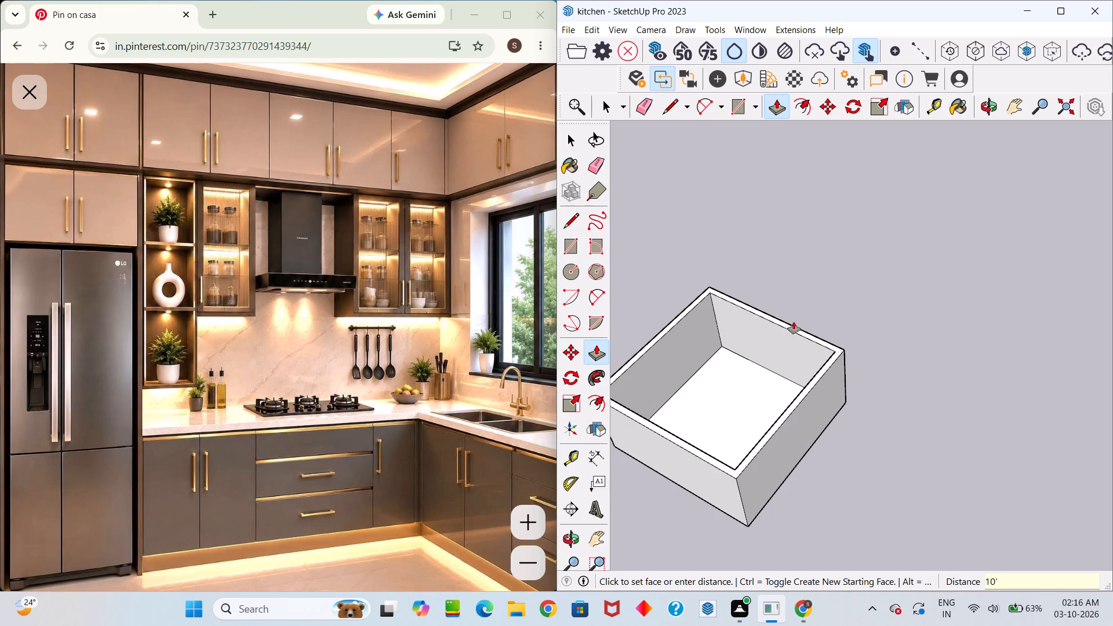
Place a vertical guide on the far inner wall, 12" from its corner with the dark side wall.
middle_drag(794, 322, 572, 377)
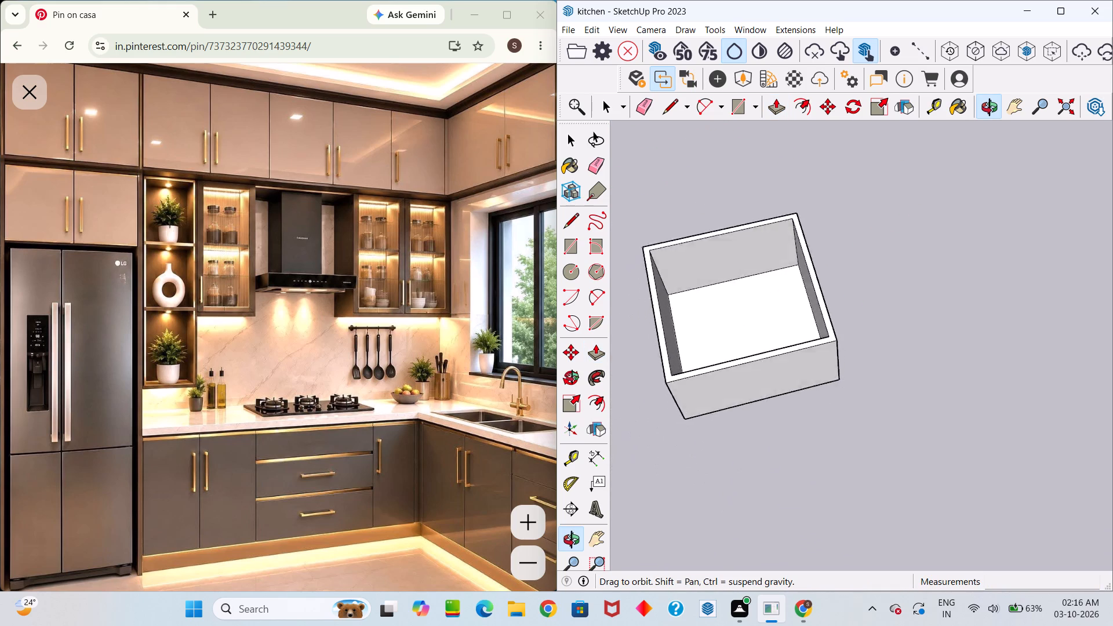
middle_drag(572, 377, 514, 321)
scroll(650, 270, up, 4)
scroll(654, 272, down, 13)
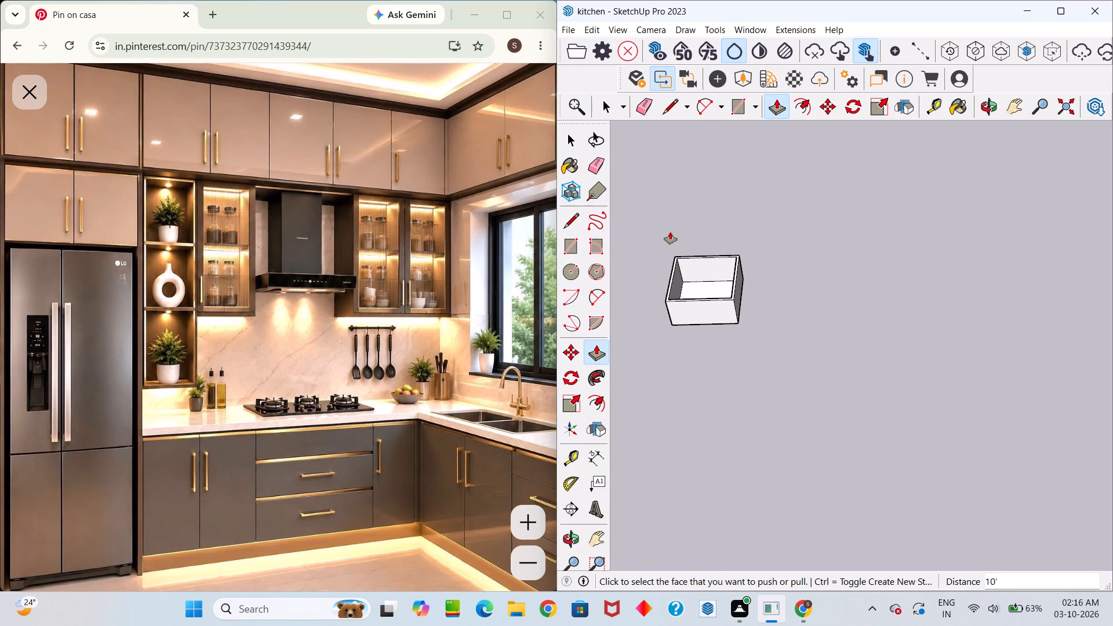
scroll(674, 248, up, 5)
key(space)
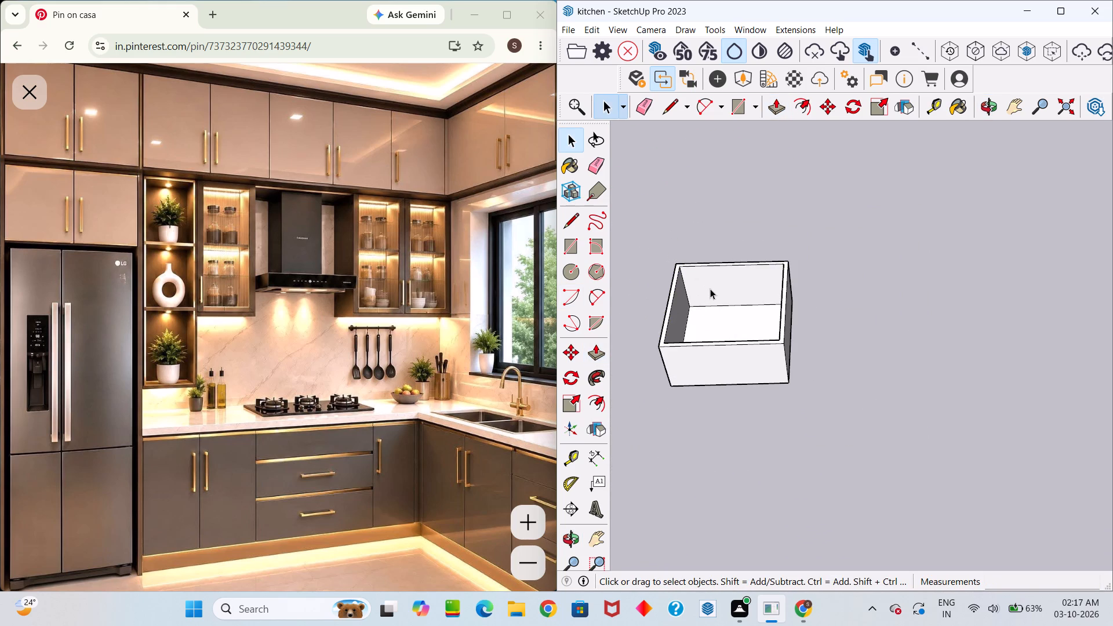
middle_drag(722, 278, 701, 294)
key(t)
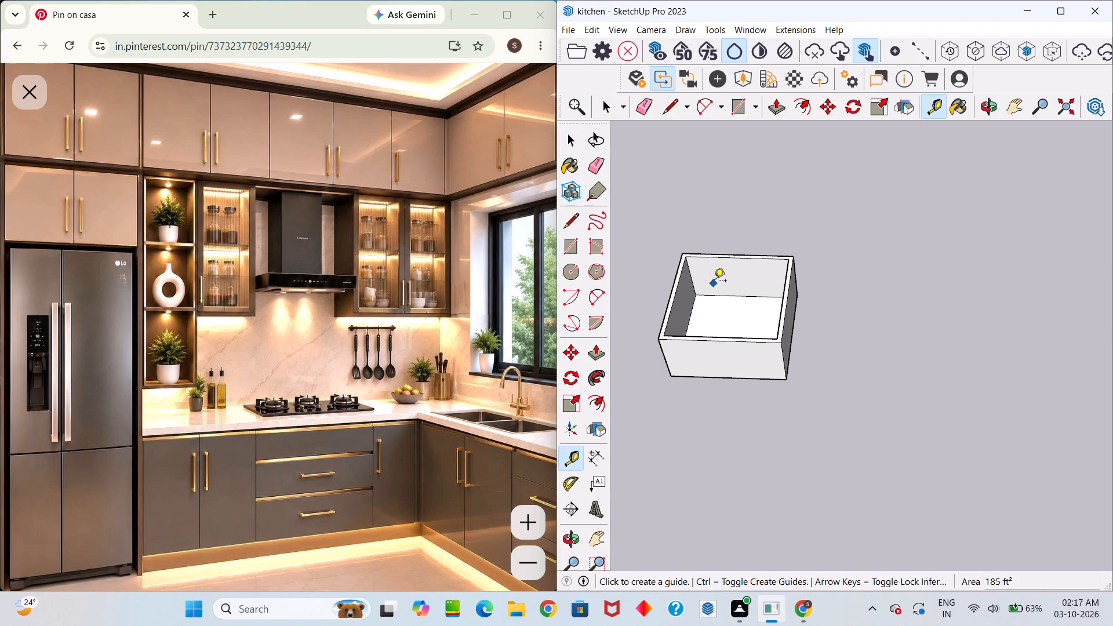
scroll(722, 295, up, 4)
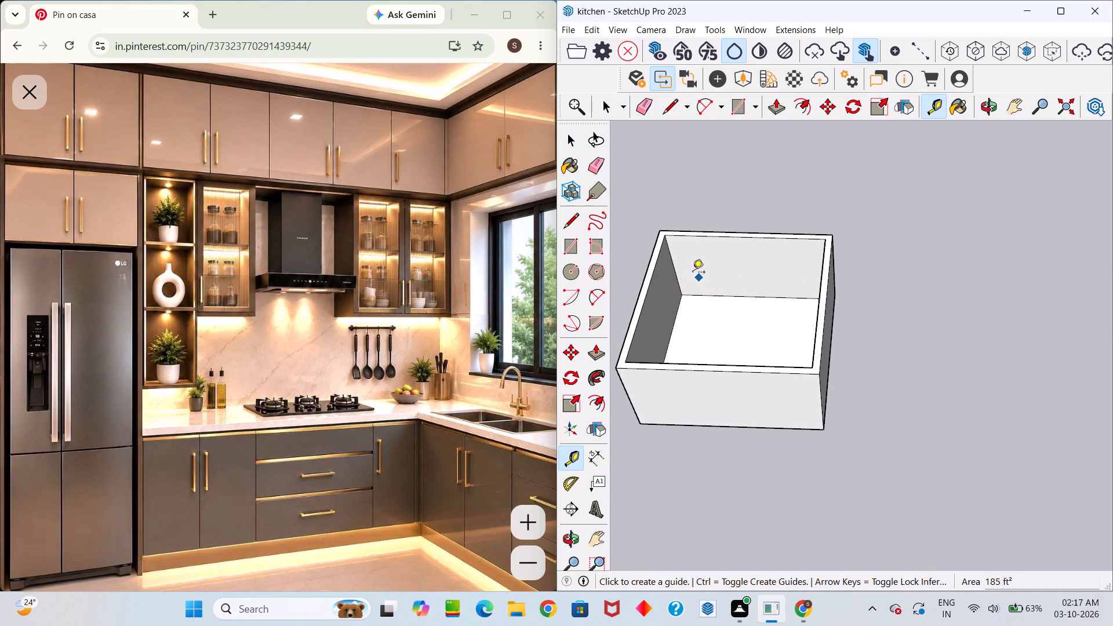
click(674, 264)
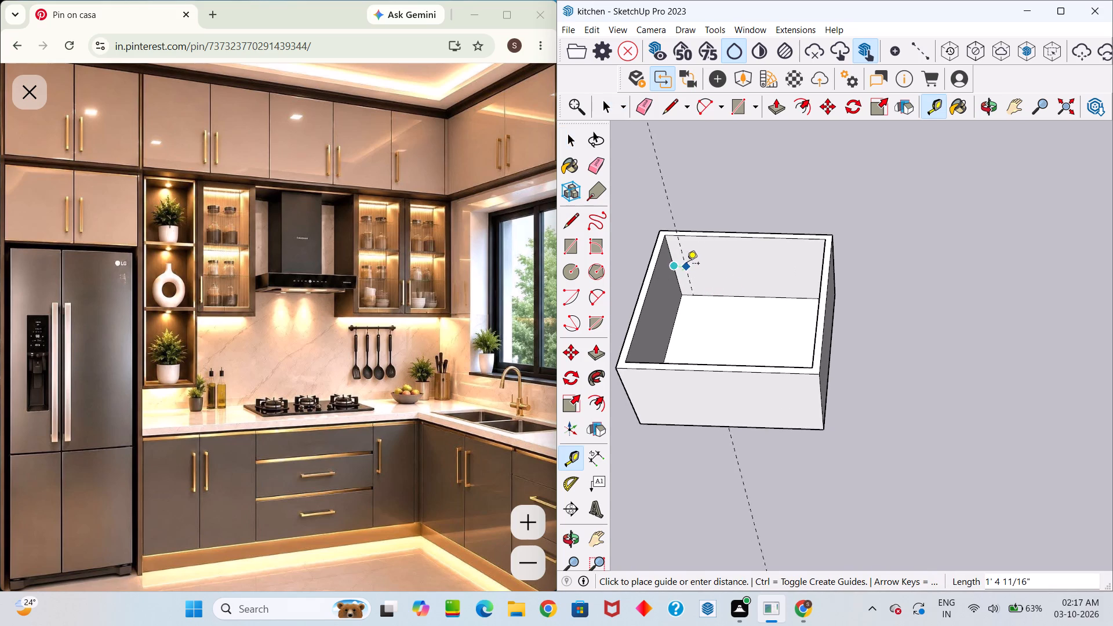
key(1)
key(2)
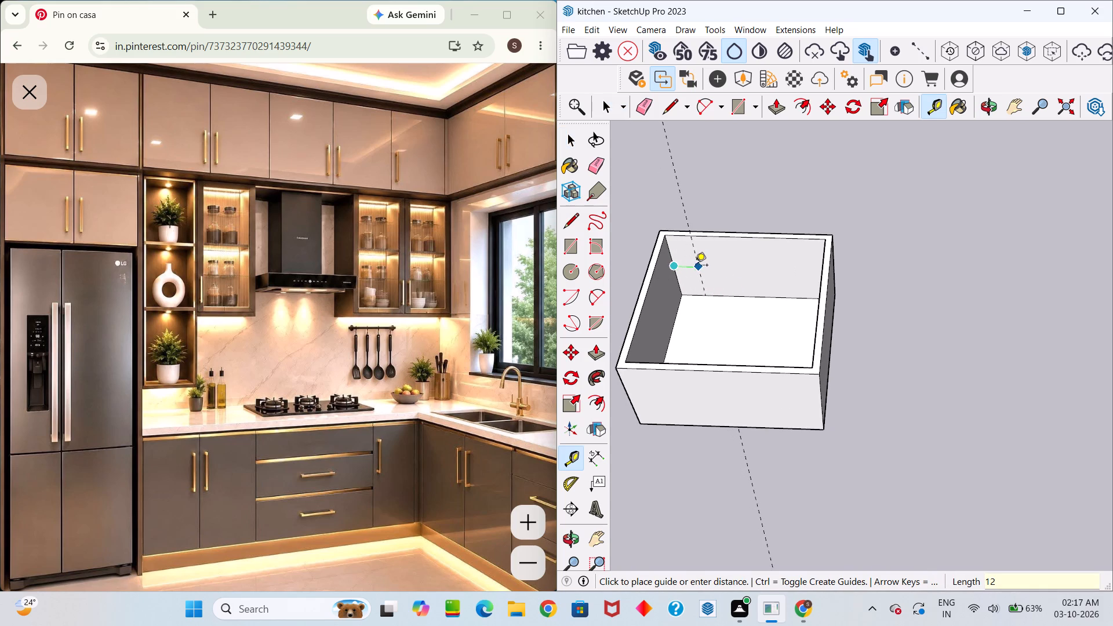
key(Return)
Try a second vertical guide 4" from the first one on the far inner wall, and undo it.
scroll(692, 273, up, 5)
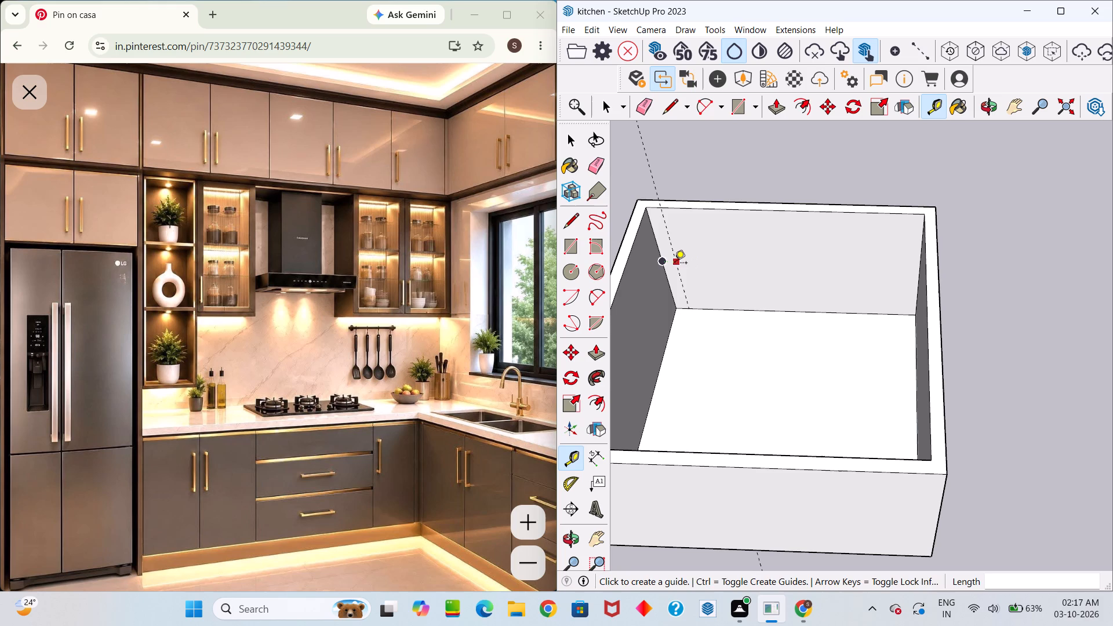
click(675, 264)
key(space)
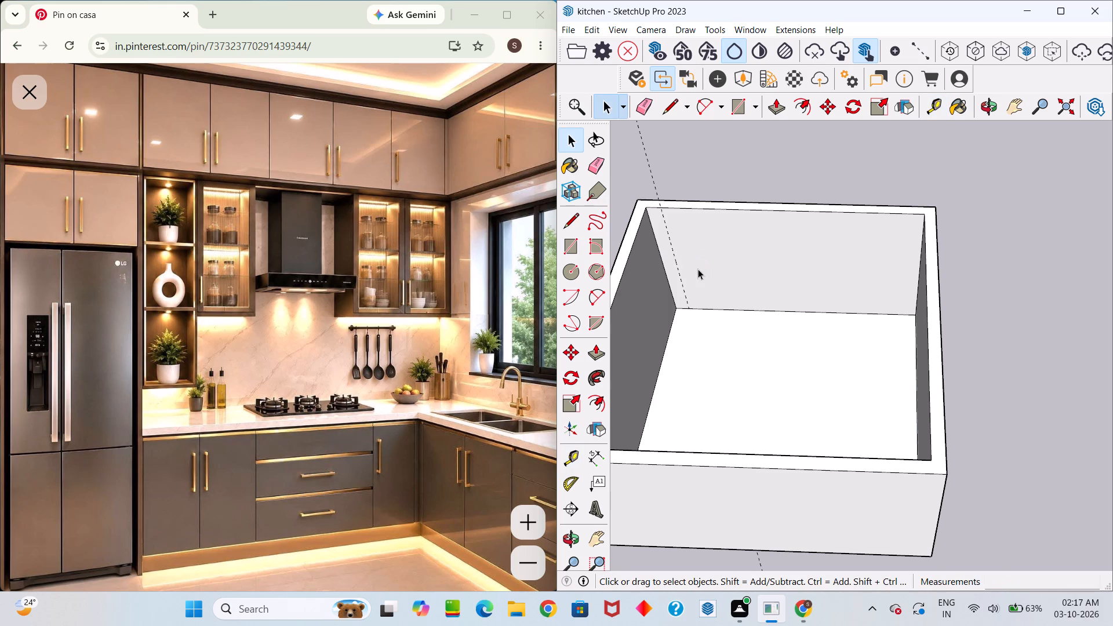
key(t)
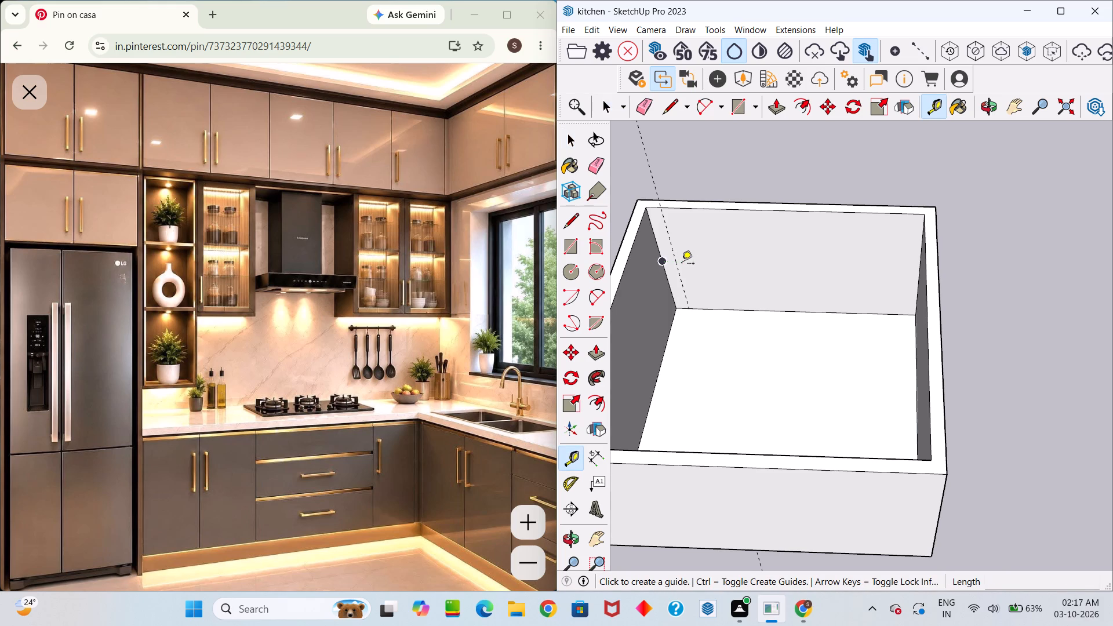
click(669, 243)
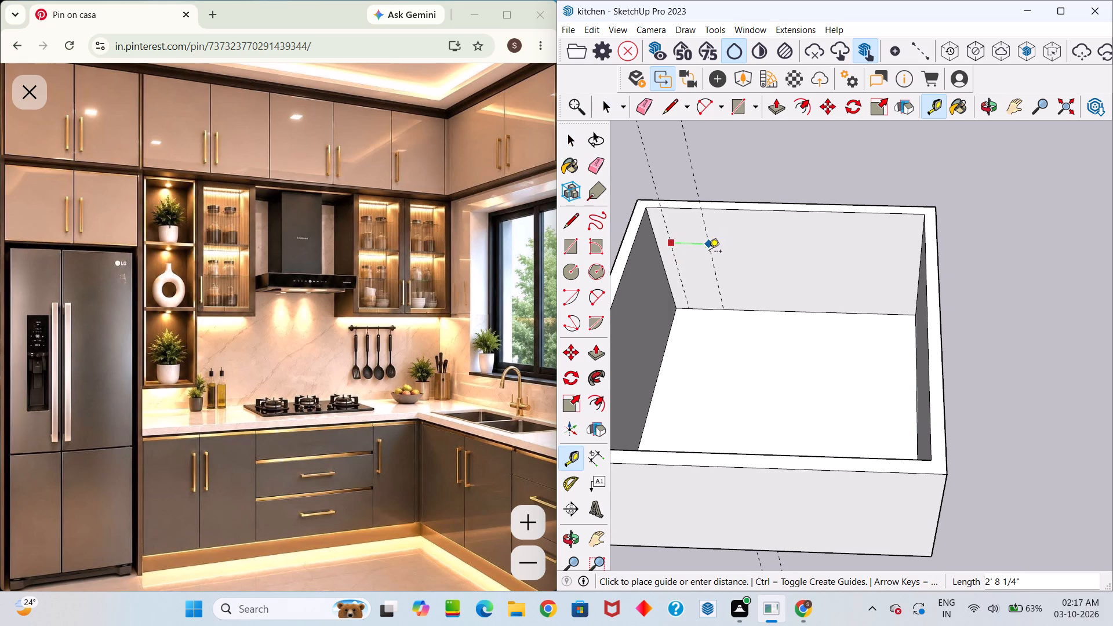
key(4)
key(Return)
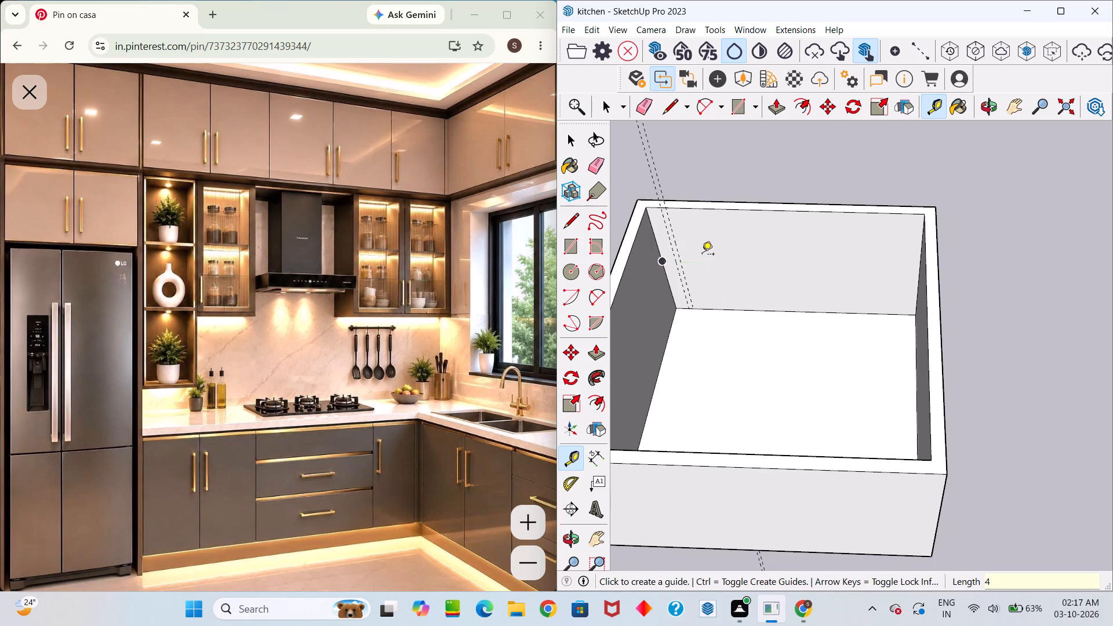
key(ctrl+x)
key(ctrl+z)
Place a second vertical guide on the far inner wall, 4' from the first guide.
key(t)
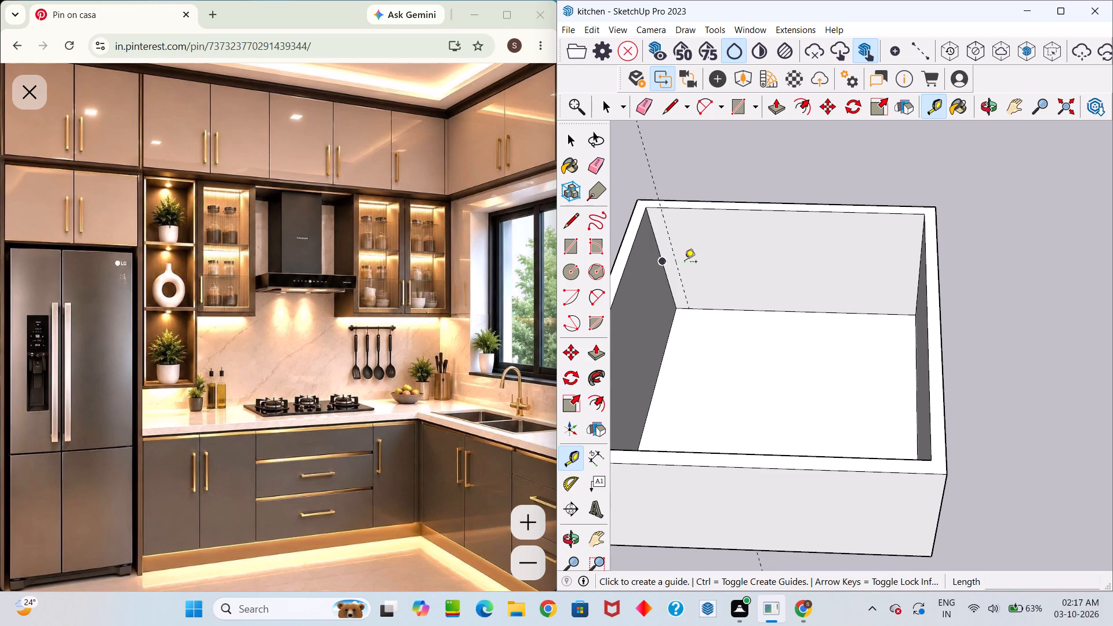
click(674, 248)
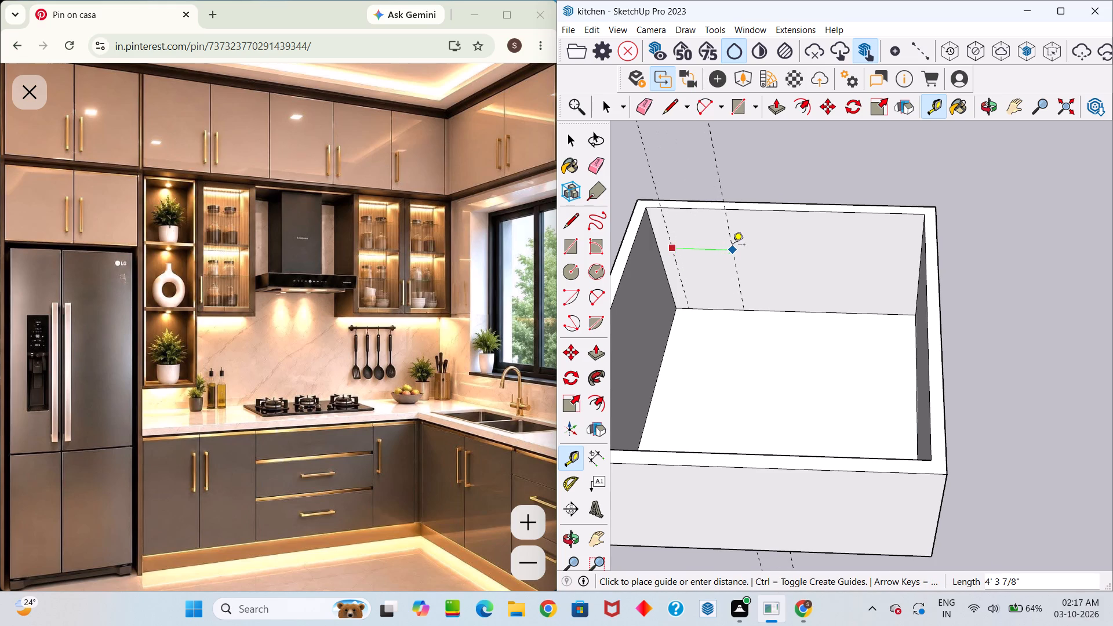
key(4)
key(apostrophe)
key(Return)
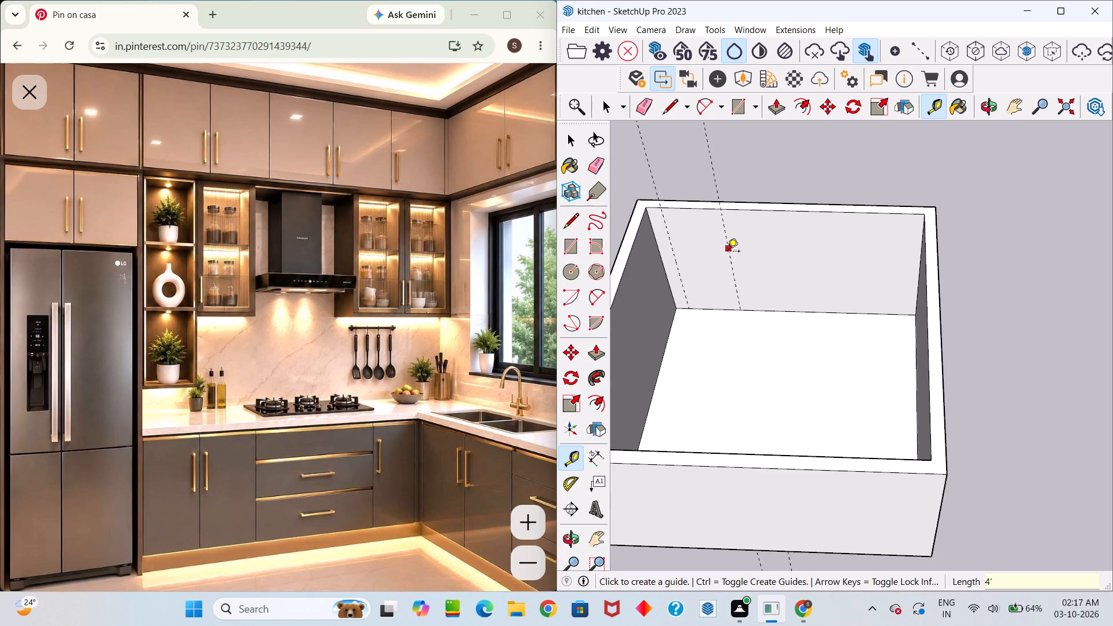
Place a horizontal guide on the far inner wall, 3' above the floor edge.
click(714, 307)
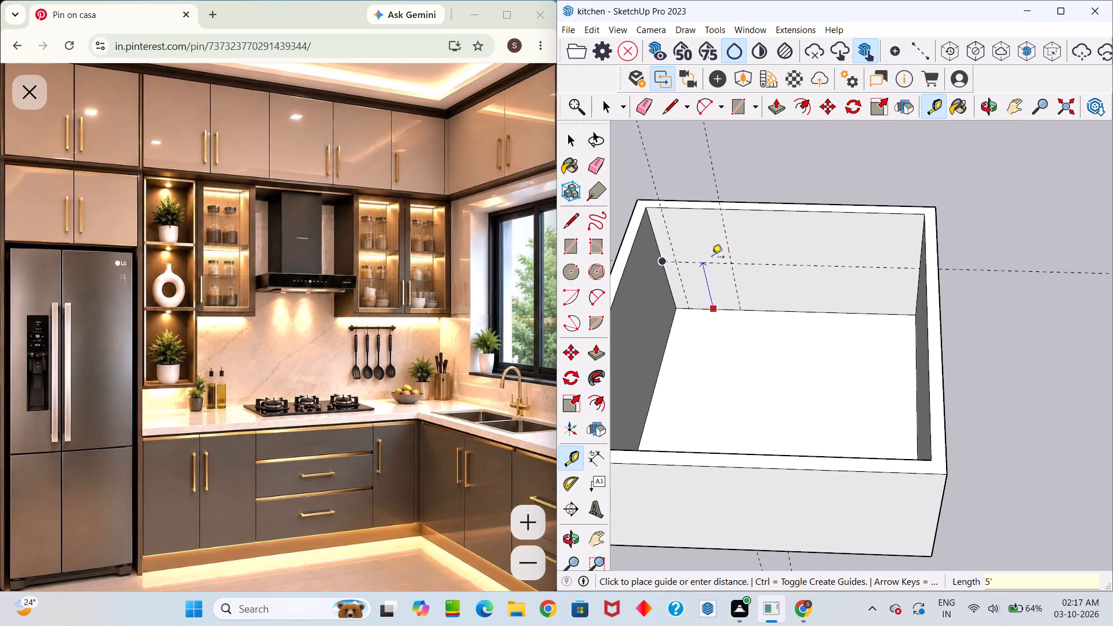
key(3)
key(apostrophe)
key(Return)
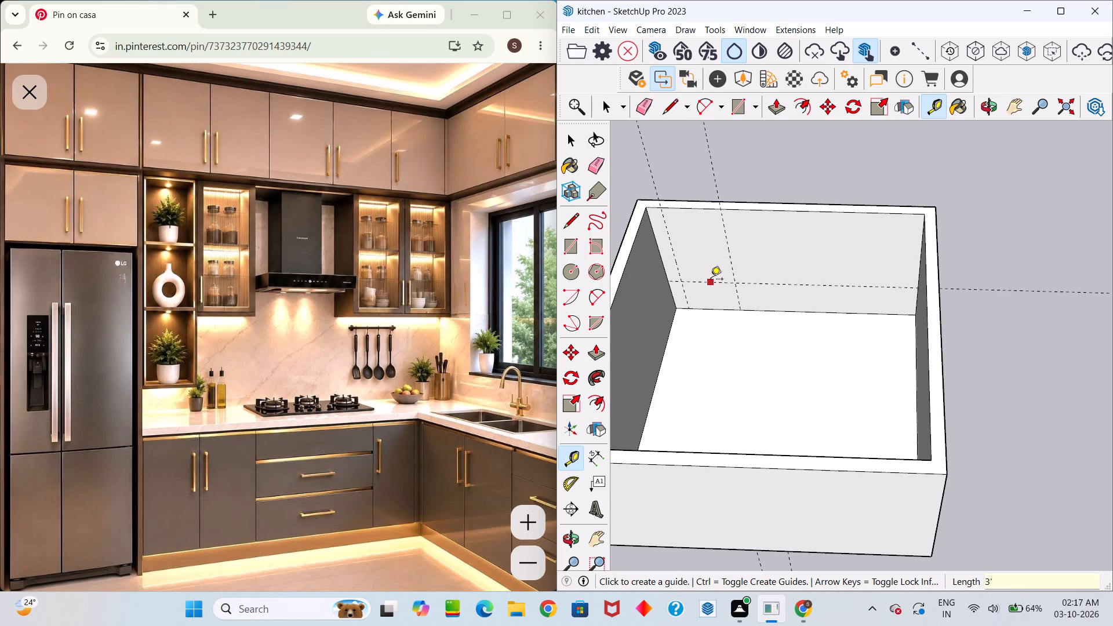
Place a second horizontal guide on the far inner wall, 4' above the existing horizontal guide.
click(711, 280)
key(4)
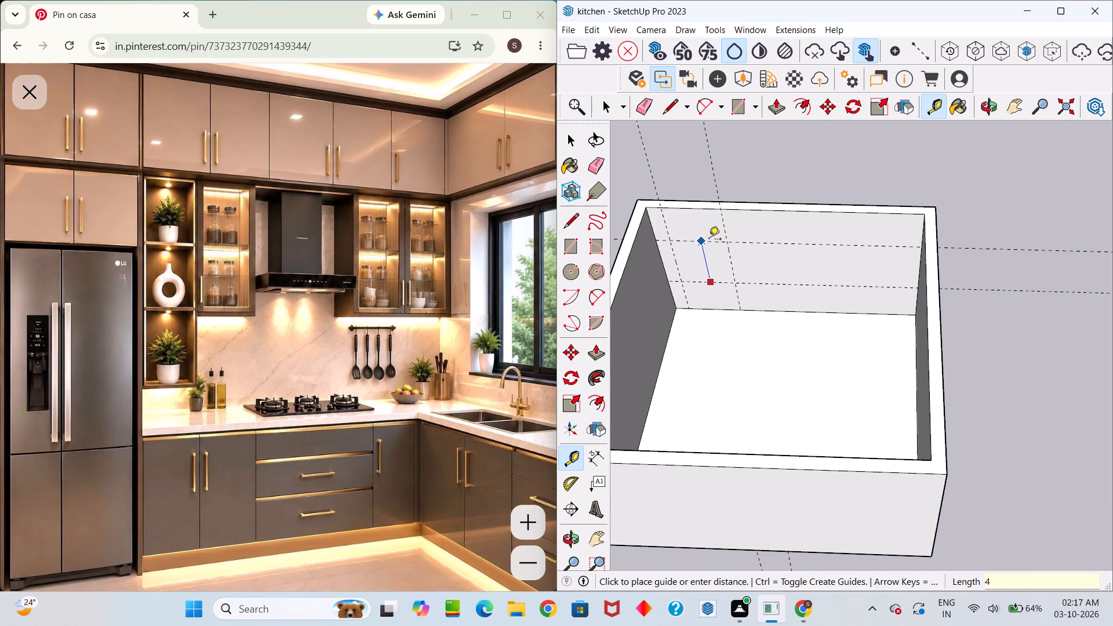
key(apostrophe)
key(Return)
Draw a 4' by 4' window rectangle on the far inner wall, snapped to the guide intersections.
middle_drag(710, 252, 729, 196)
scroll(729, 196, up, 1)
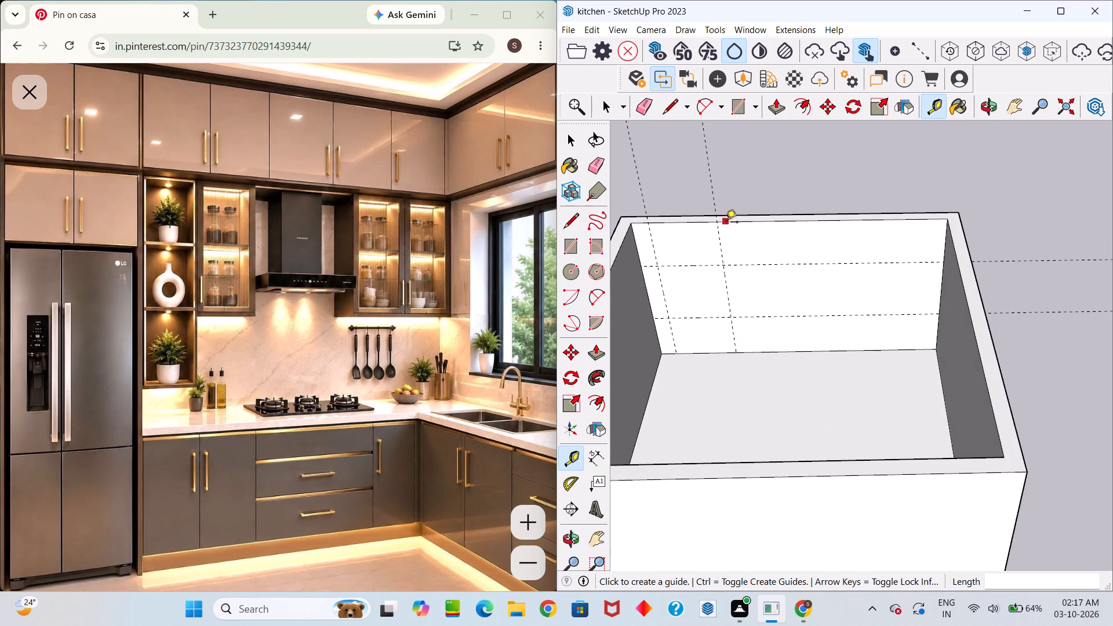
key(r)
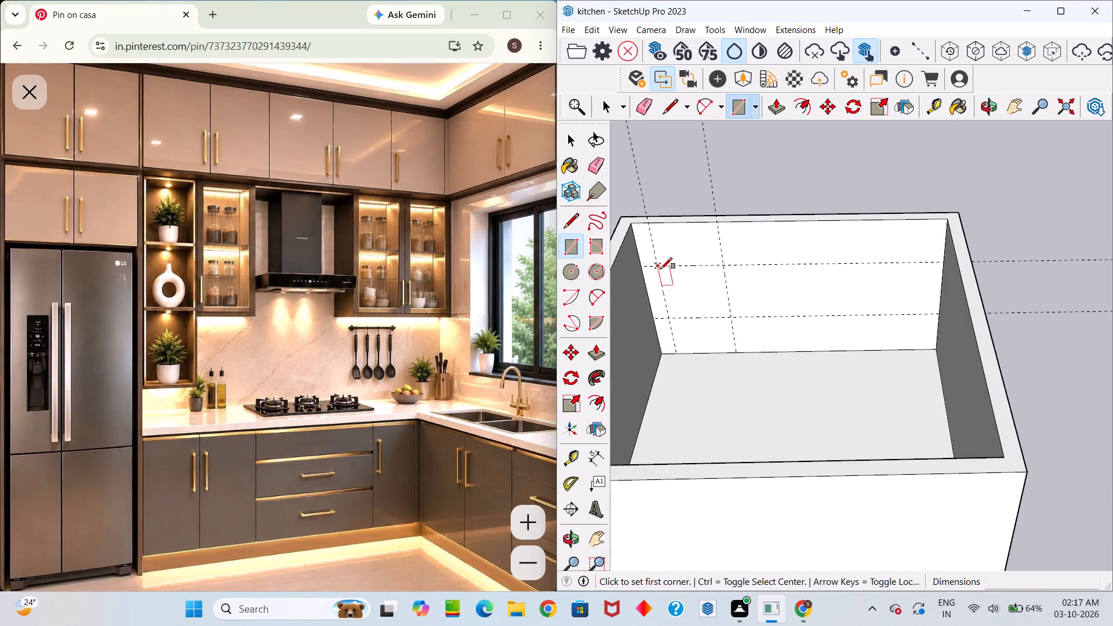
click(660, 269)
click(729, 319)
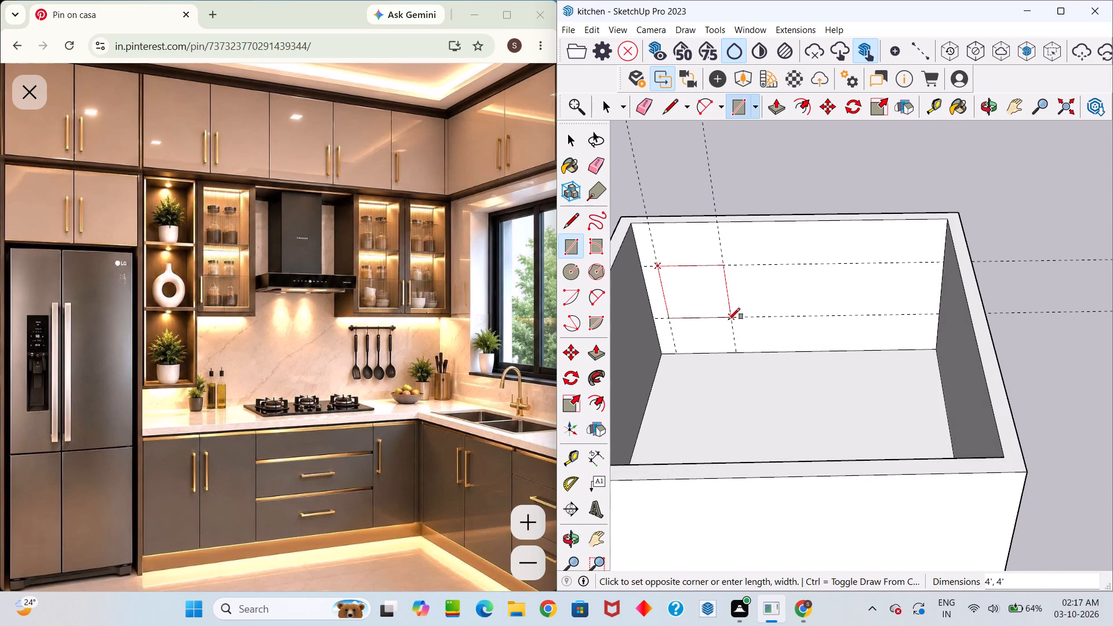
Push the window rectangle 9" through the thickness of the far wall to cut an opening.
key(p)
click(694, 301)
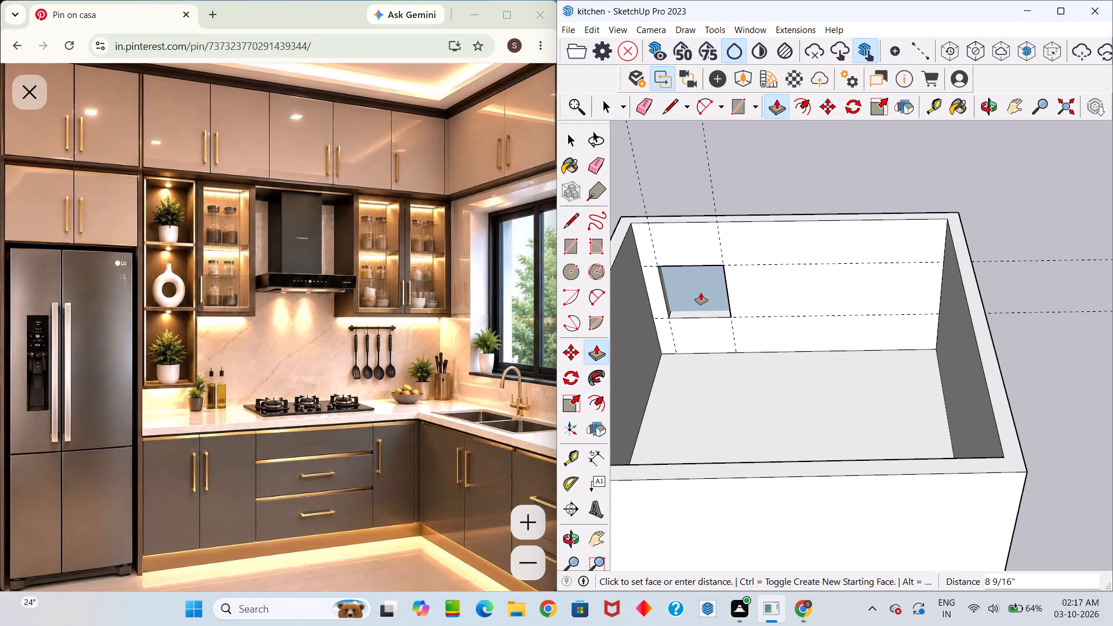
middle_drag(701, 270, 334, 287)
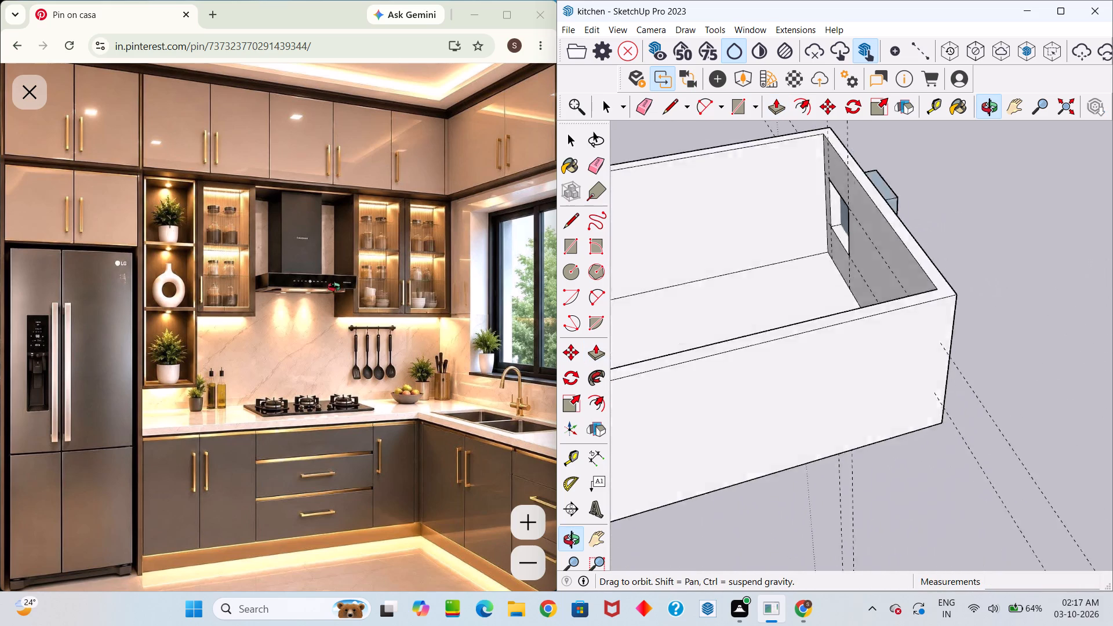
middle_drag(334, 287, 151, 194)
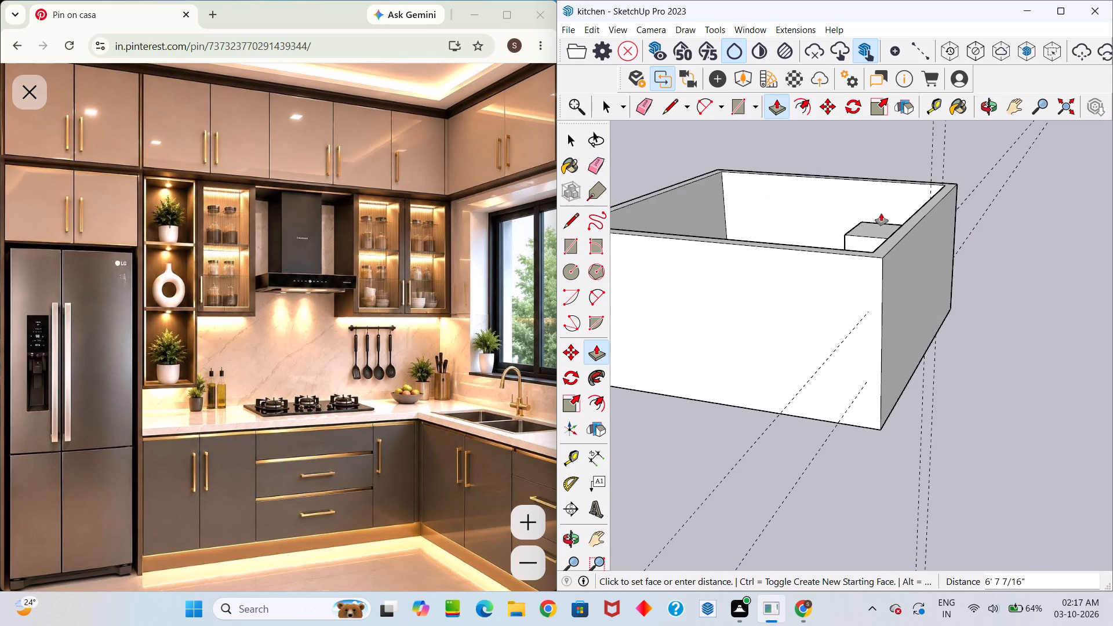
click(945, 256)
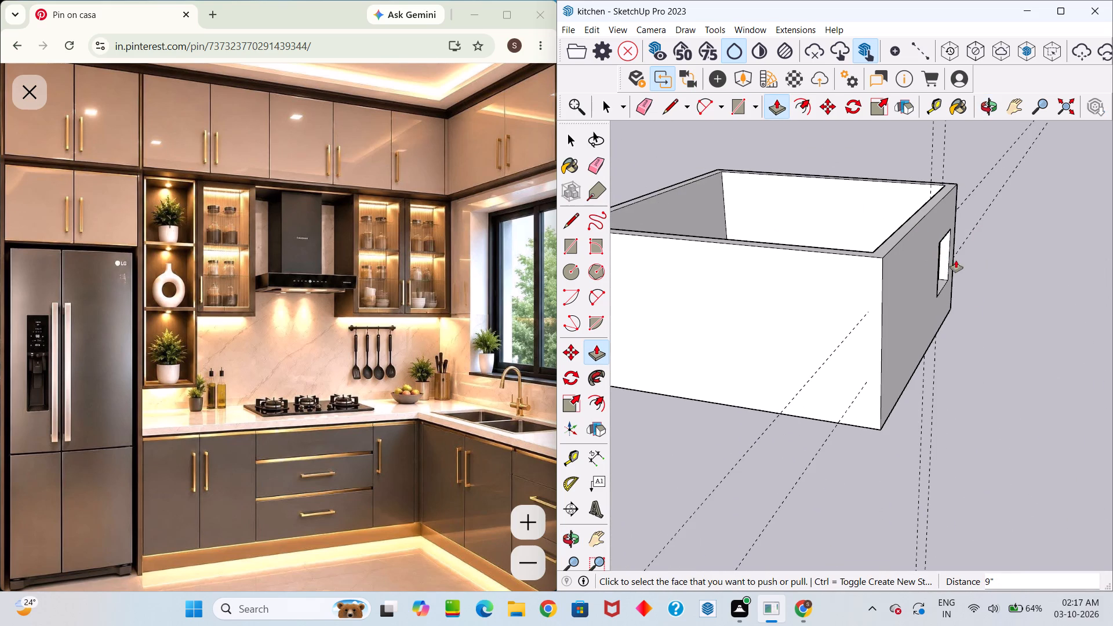
Examine the window opening's position and proportions on the far wall from several angles against the reference image.
middle_drag(810, 215, 1111, 263)
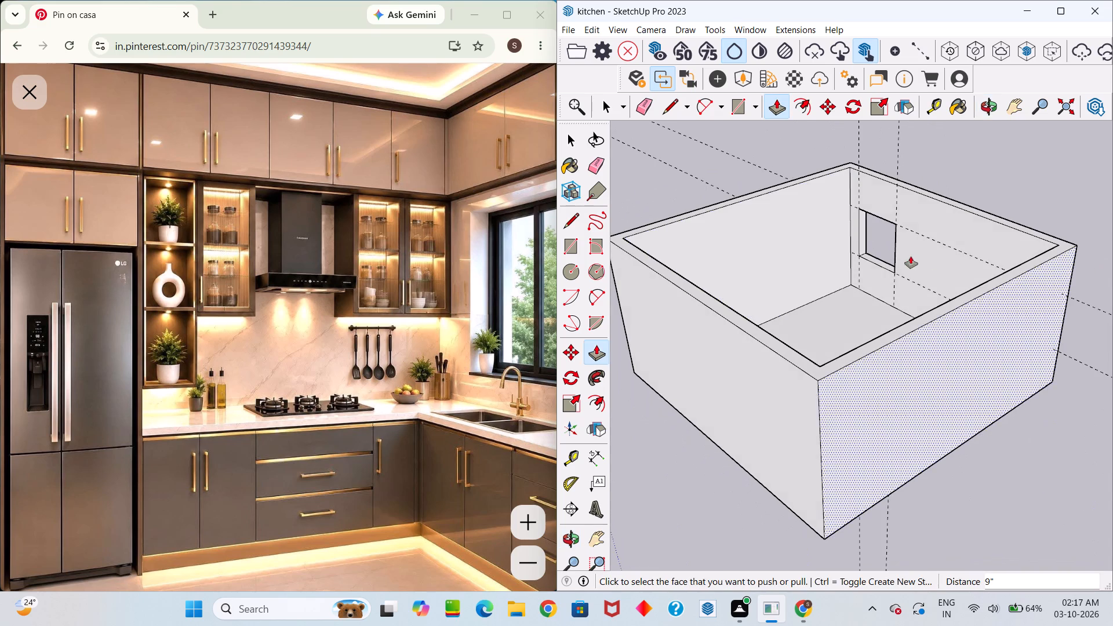
middle_drag(870, 268, 981, 278)
key(space)
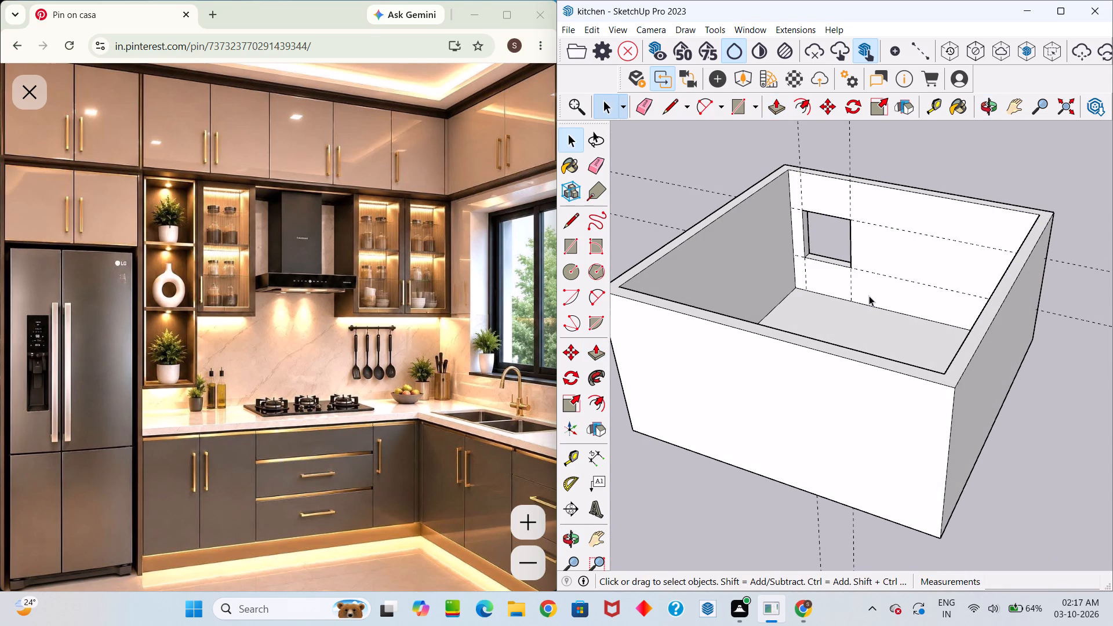
middle_drag(841, 286, 689, 352)
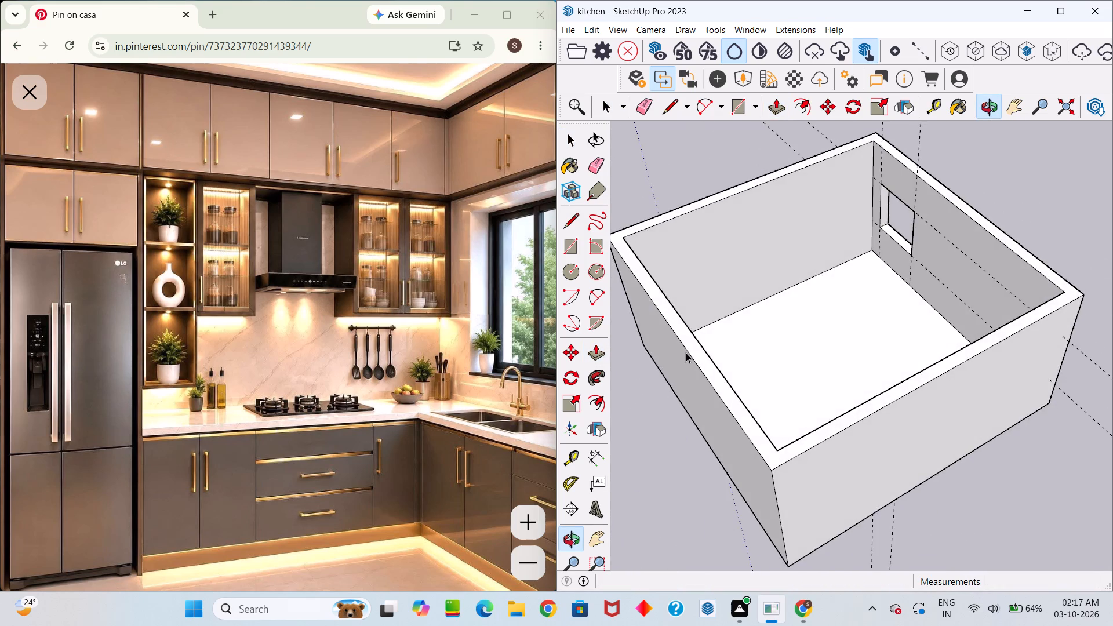
scroll(696, 353, down, 6)
middle_drag(749, 326, 703, 492)
scroll(749, 326, down, 1)
scroll(749, 326, up, 1)
drag(749, 326, 703, 492)
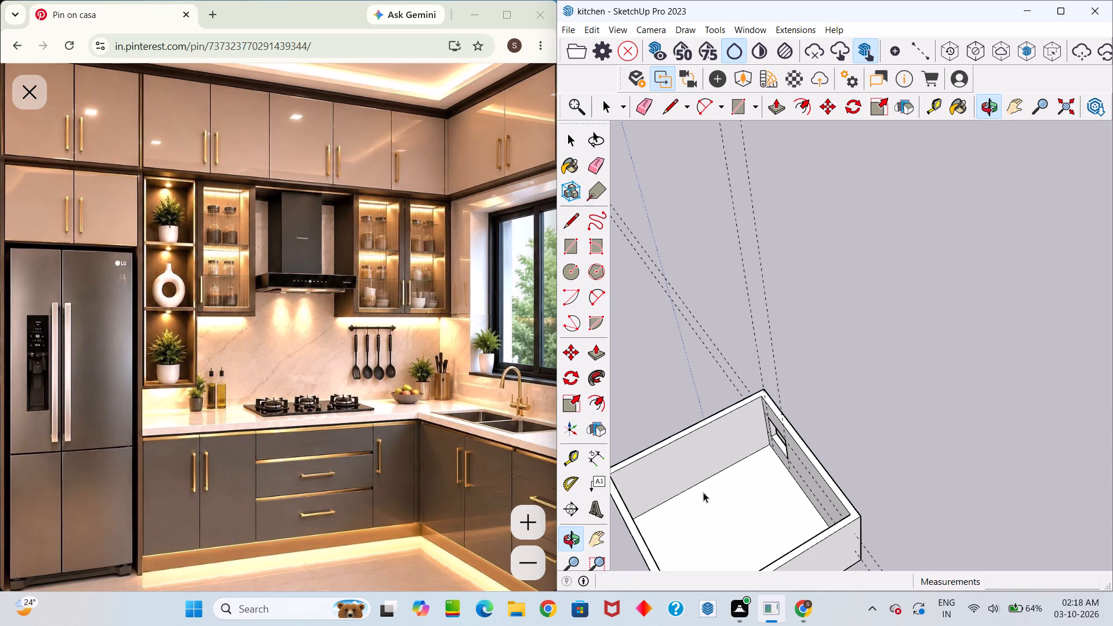
middle_drag(732, 479, 755, 373)
scroll(751, 427, down, 7)
scroll(765, 427, up, 9)
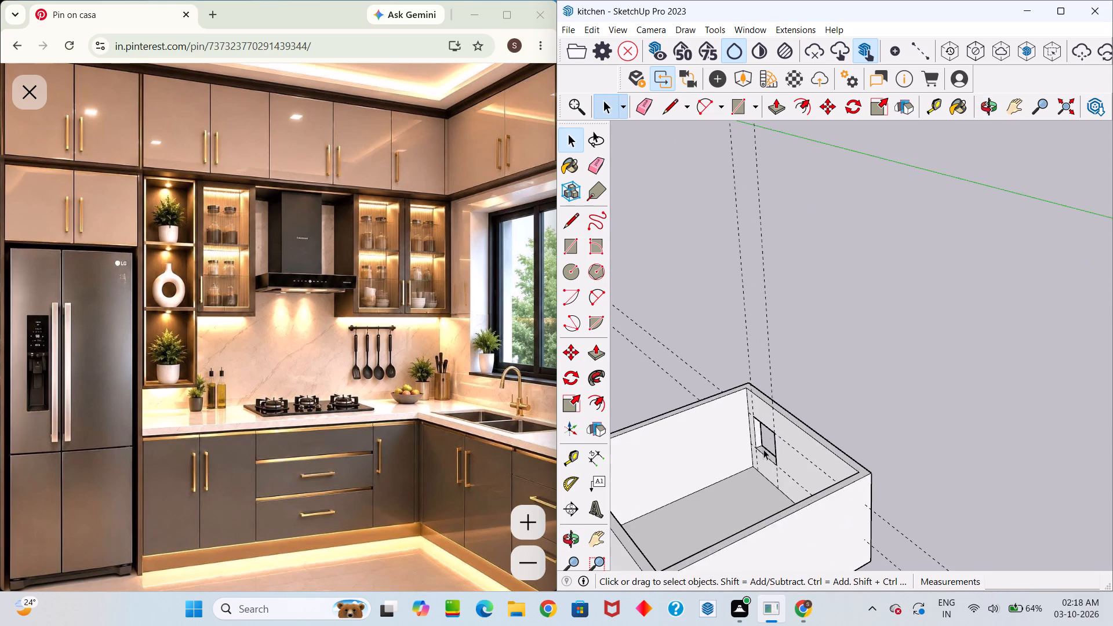
scroll(763, 449, up, 3)
middle_drag(784, 459, 948, 431)
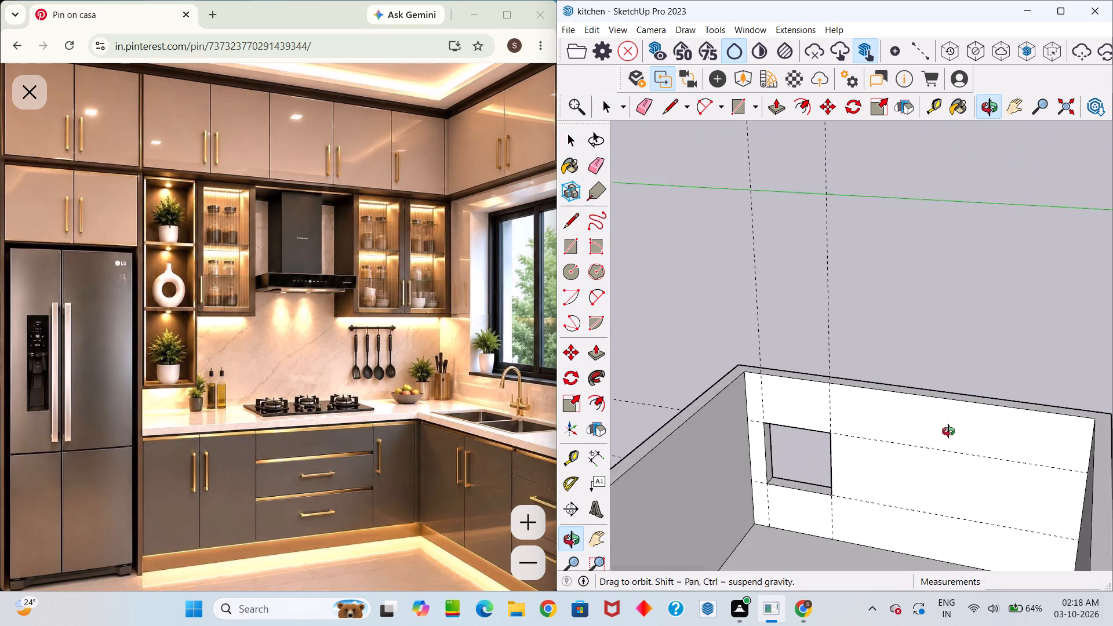
middle_drag(948, 431, 938, 398)
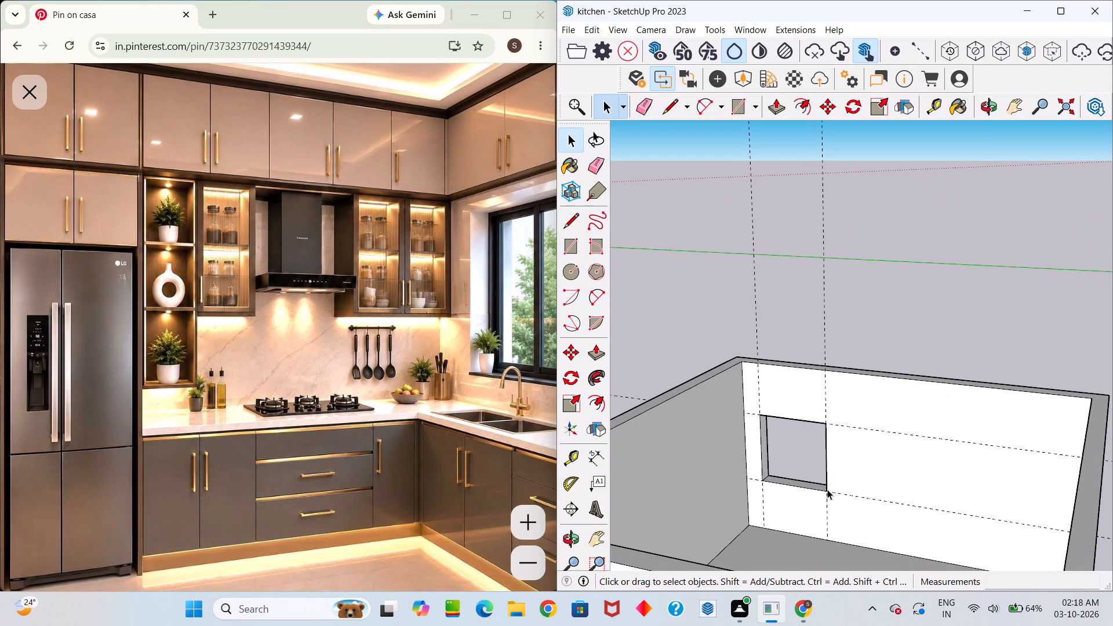
click(805, 515)
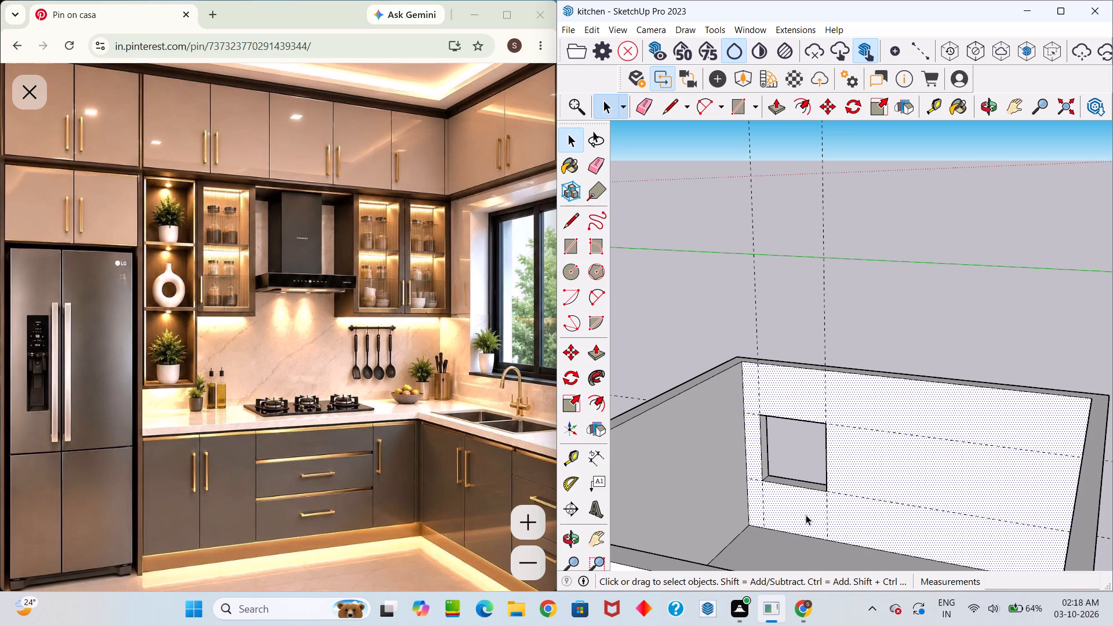
click(832, 247)
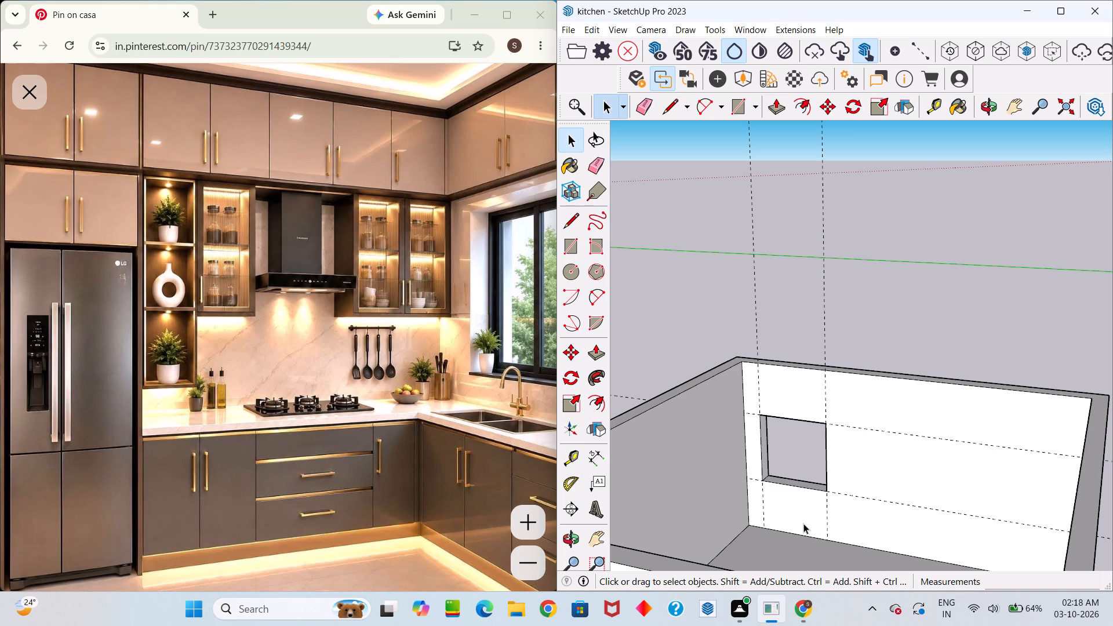
middle_drag(752, 479, 737, 408)
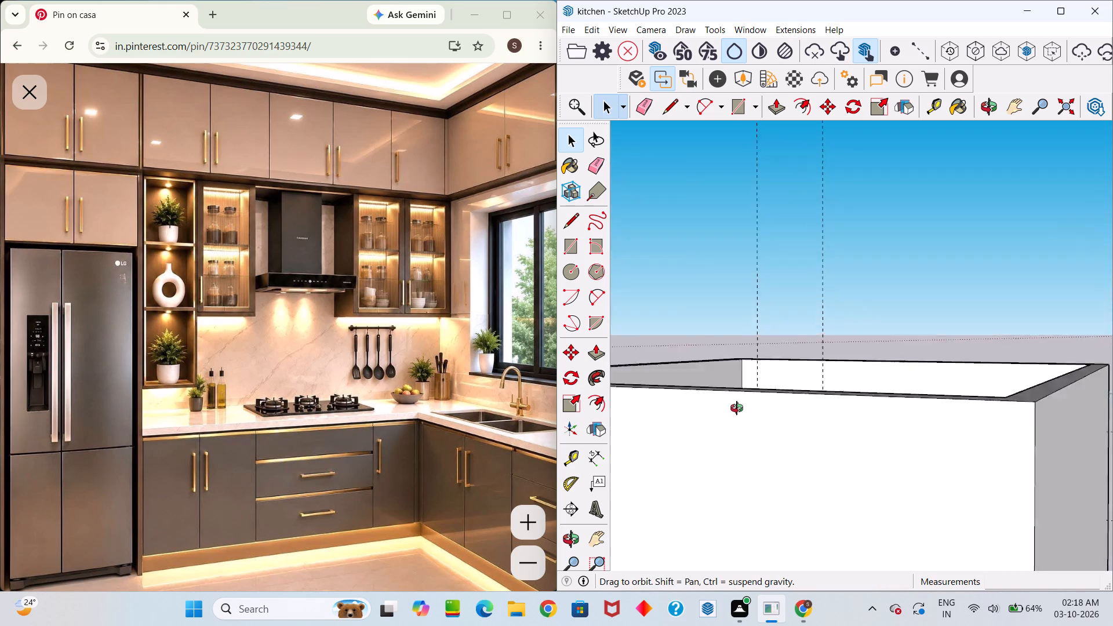
middle_drag(737, 408, 693, 494)
scroll(759, 487, up, 6)
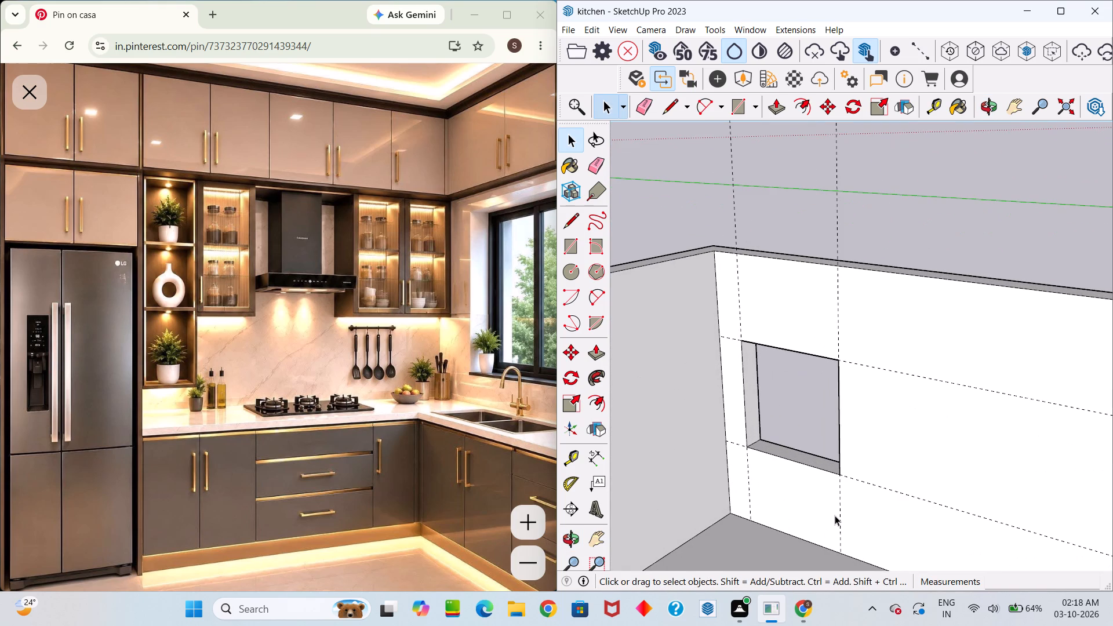
scroll(835, 515, up, 1)
middle_drag(839, 514, 831, 487)
drag(839, 514, 831, 487)
scroll(838, 509, down, 1)
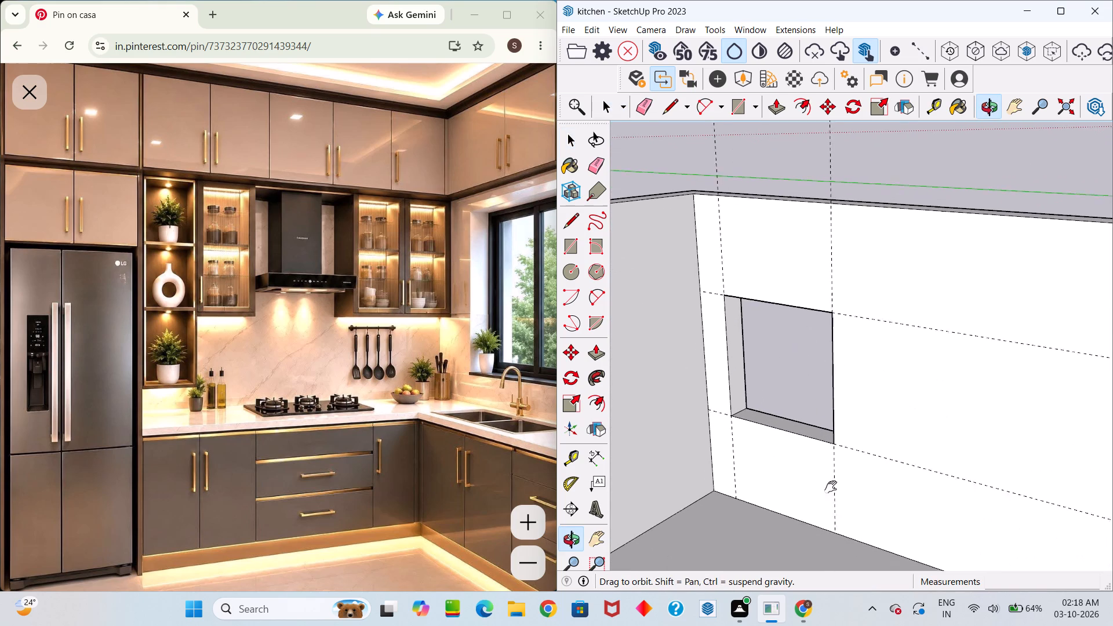
middle_drag(831, 487, 808, 438)
drag(831, 487, 759, 341)
middle_drag(769, 364, 761, 350)
click(774, 406)
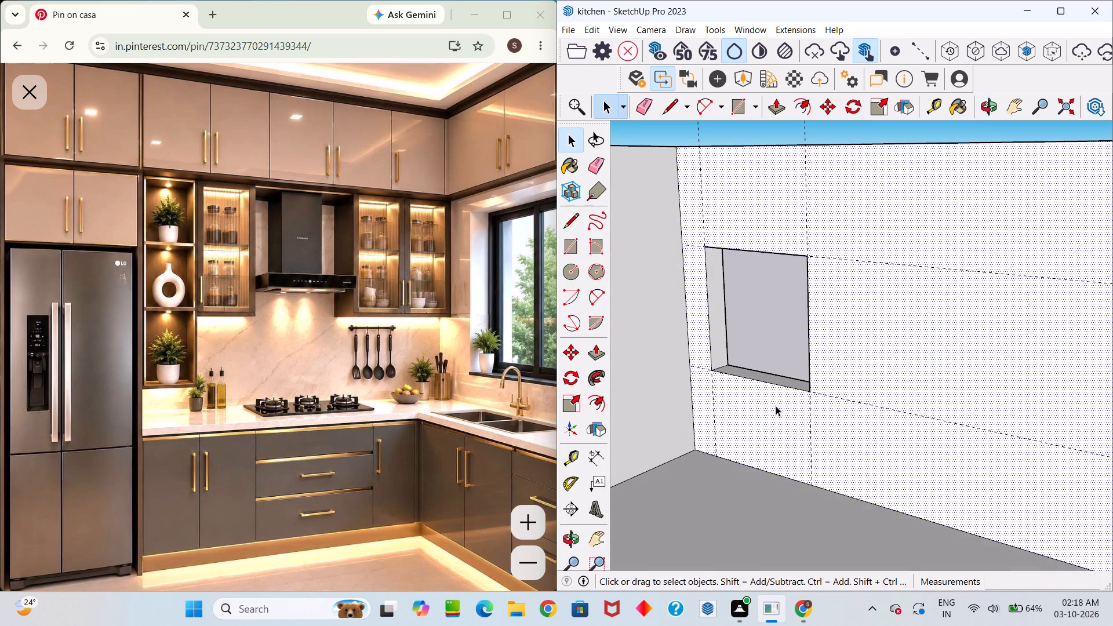
scroll(743, 421, down, 7)
click(889, 250)
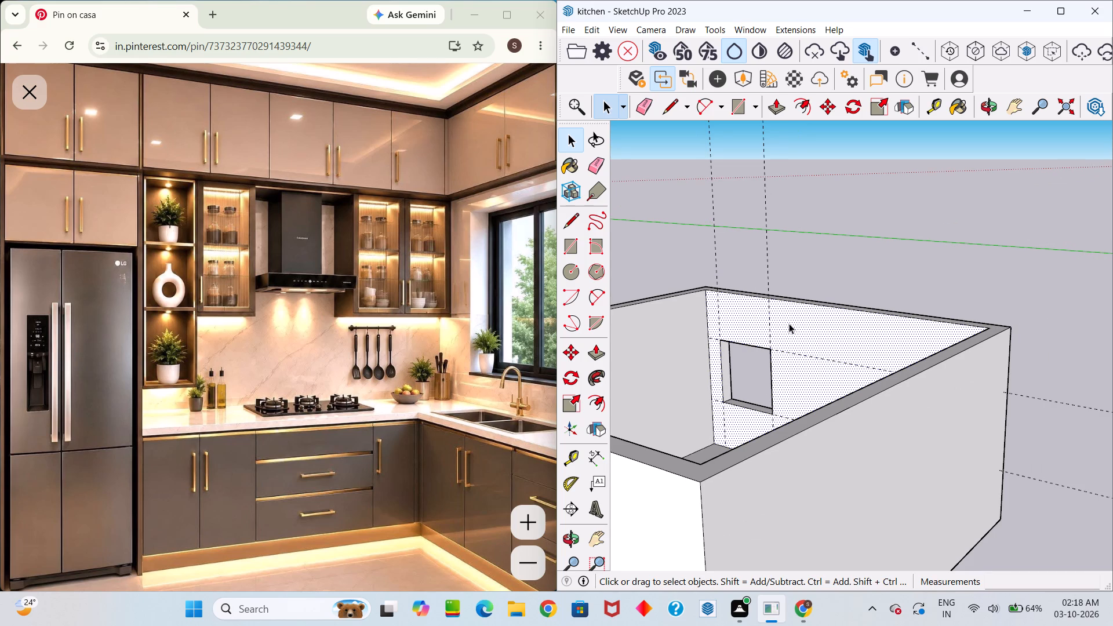
middle_drag(759, 390, 967, 442)
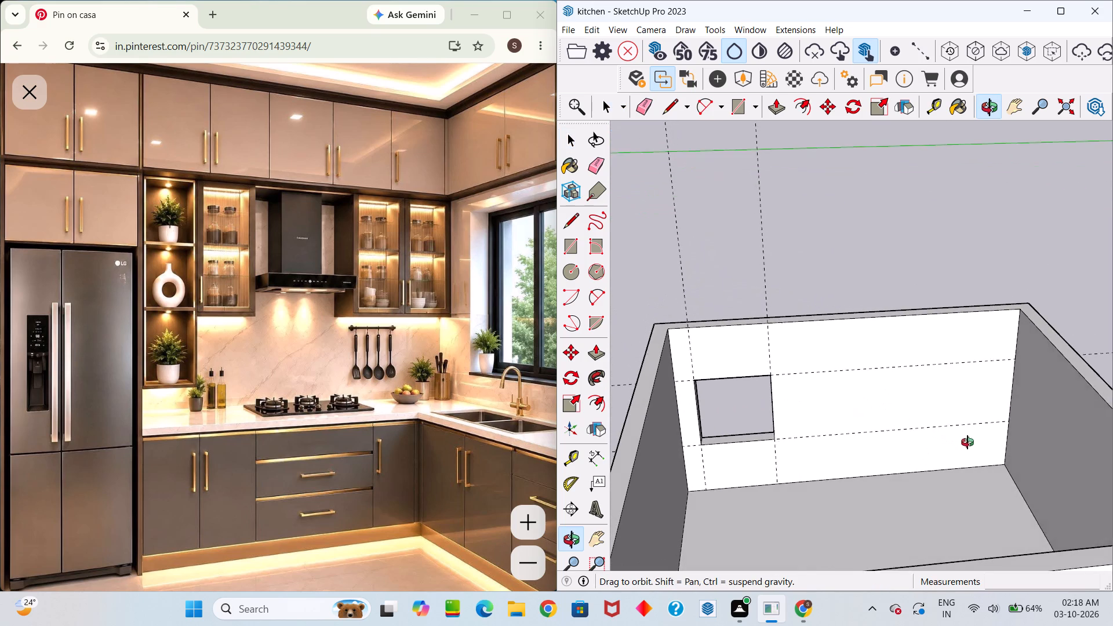
middle_drag(967, 442, 978, 440)
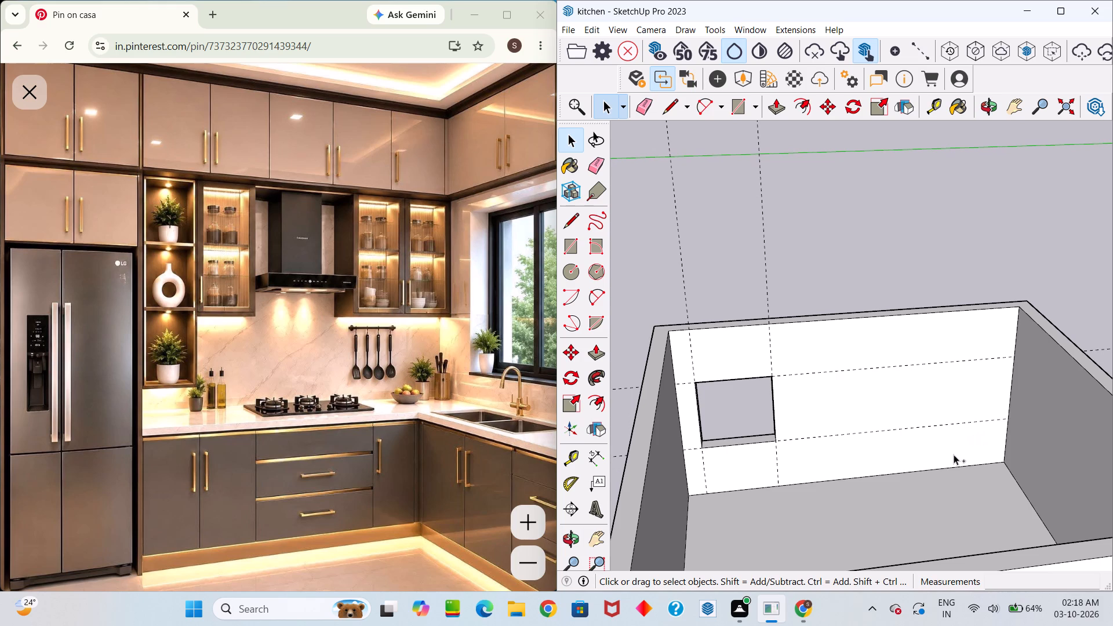
Undo the window cut, its rectangle and both horizontal guides on the far inner wall.
key(ctrl+z)
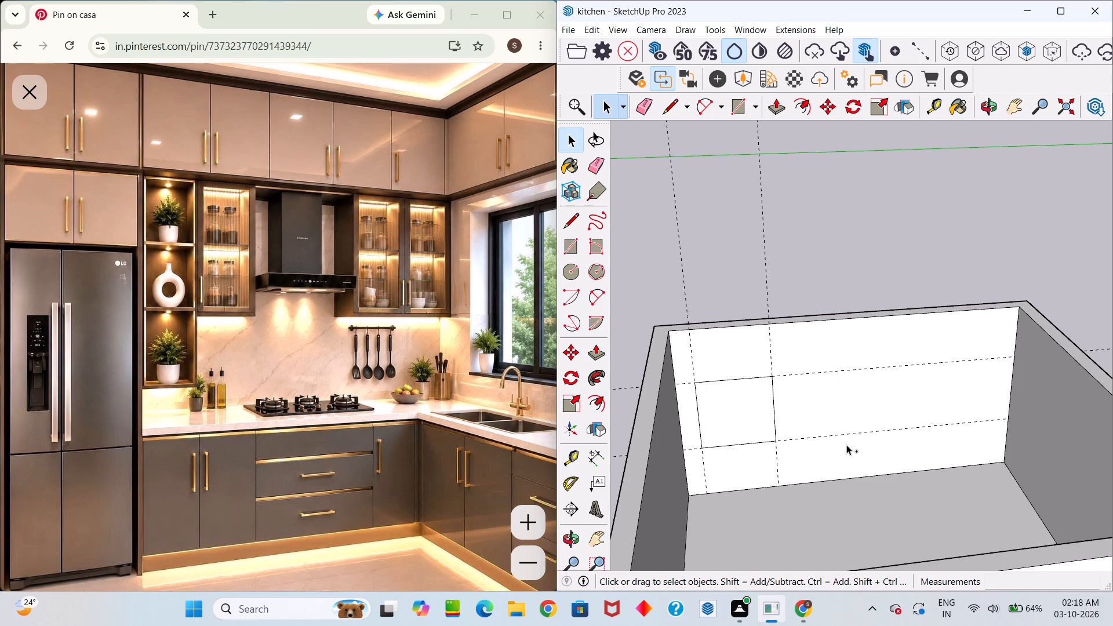
key(ctrl+z)
key(ctrl+z)
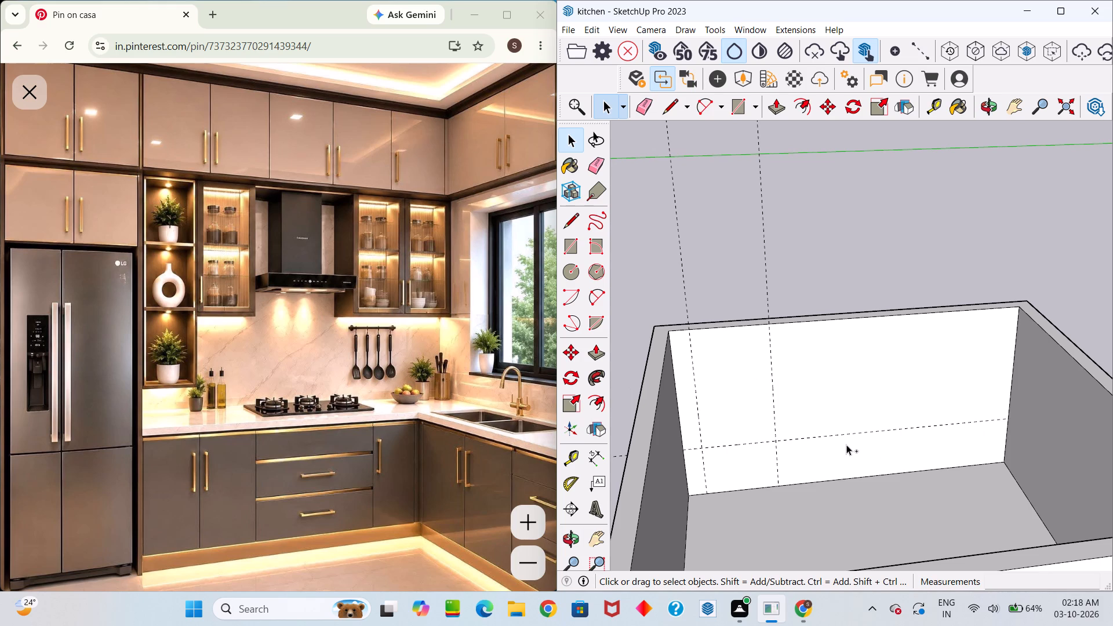
key(ctrl+z)
Place a horizontal guide on the far inner wall, 4' above the floor edge.
key(t)
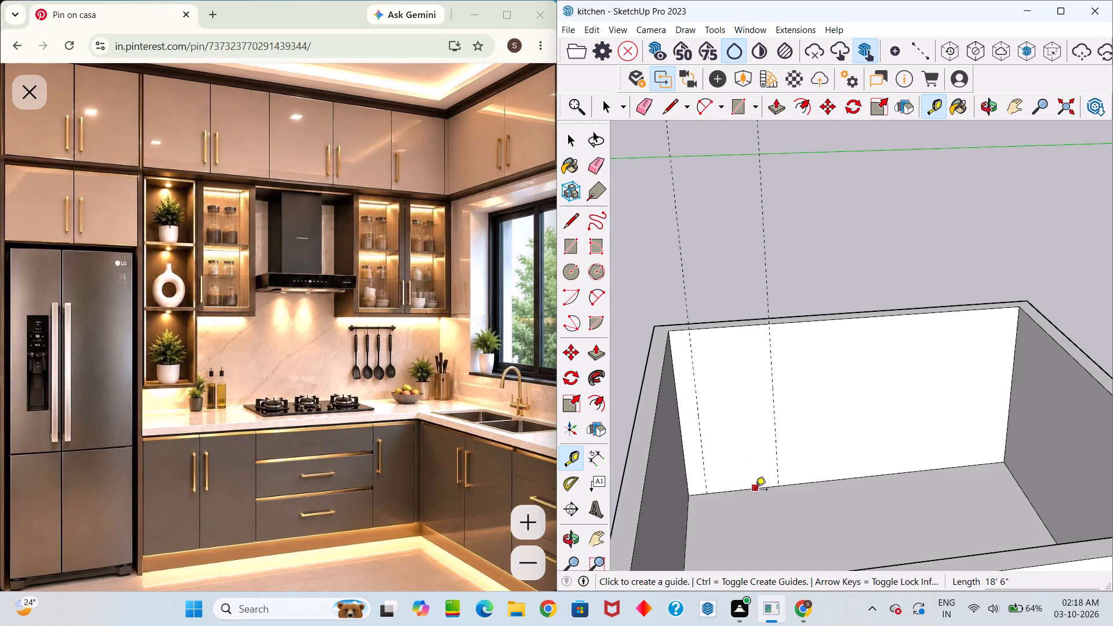
click(755, 490)
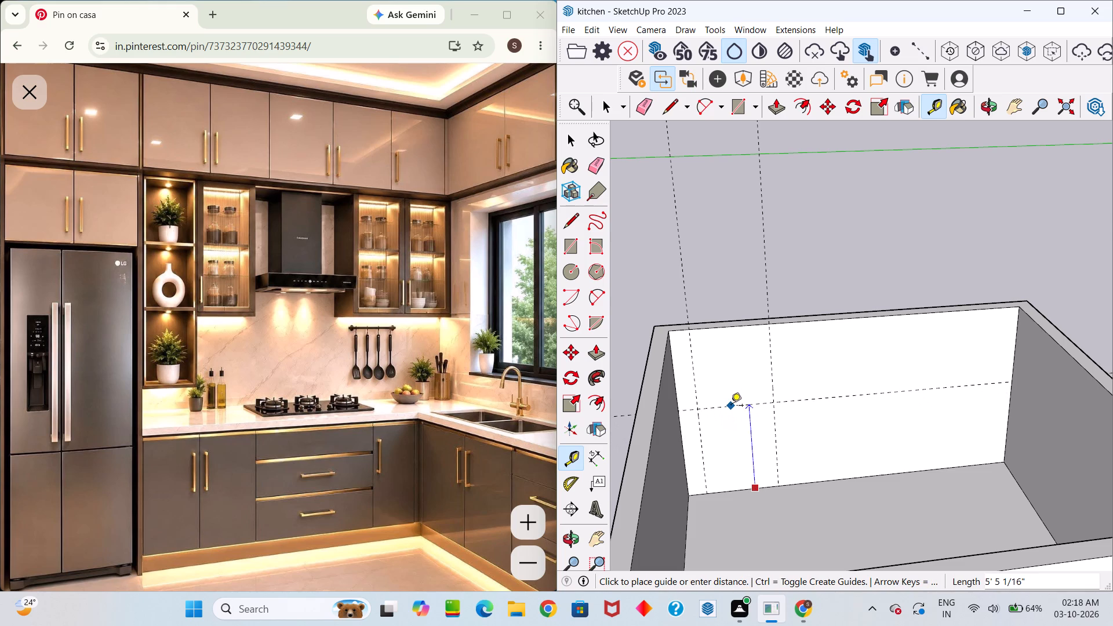
text(4')
key(Return)
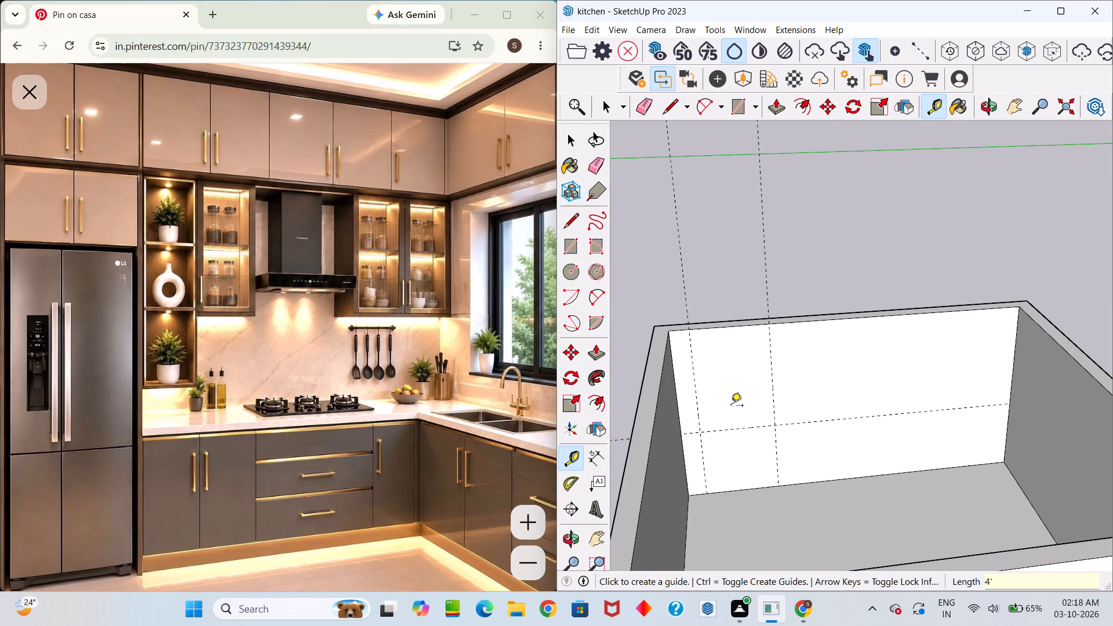
Place a second horizontal guide on the far inner wall, 3' above the first horizontal guide.
click(744, 430)
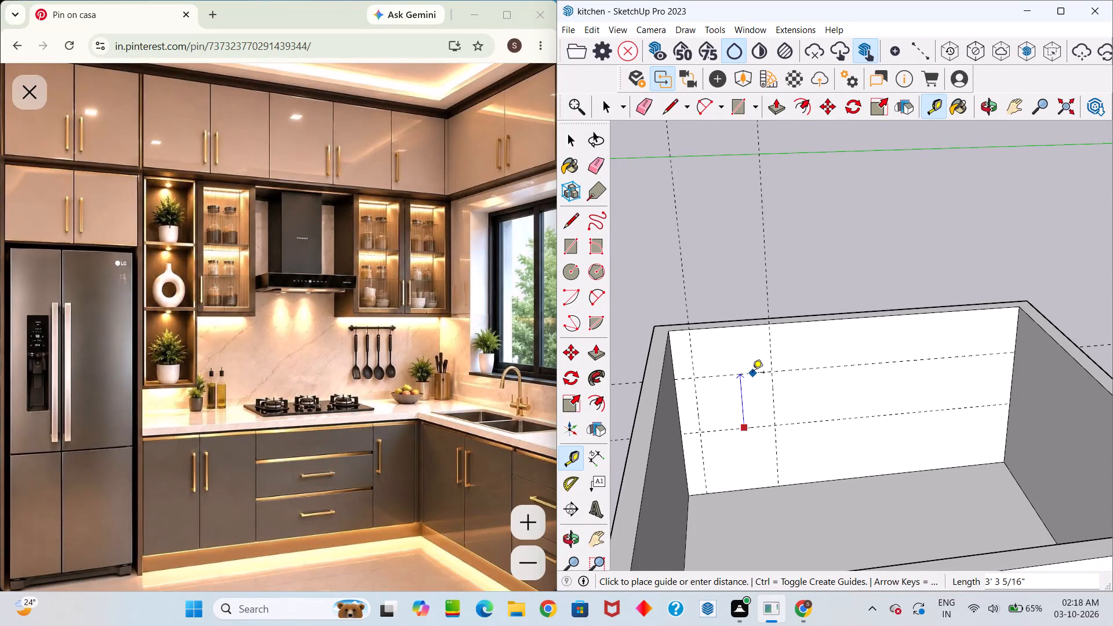
text(3')
key(Return)
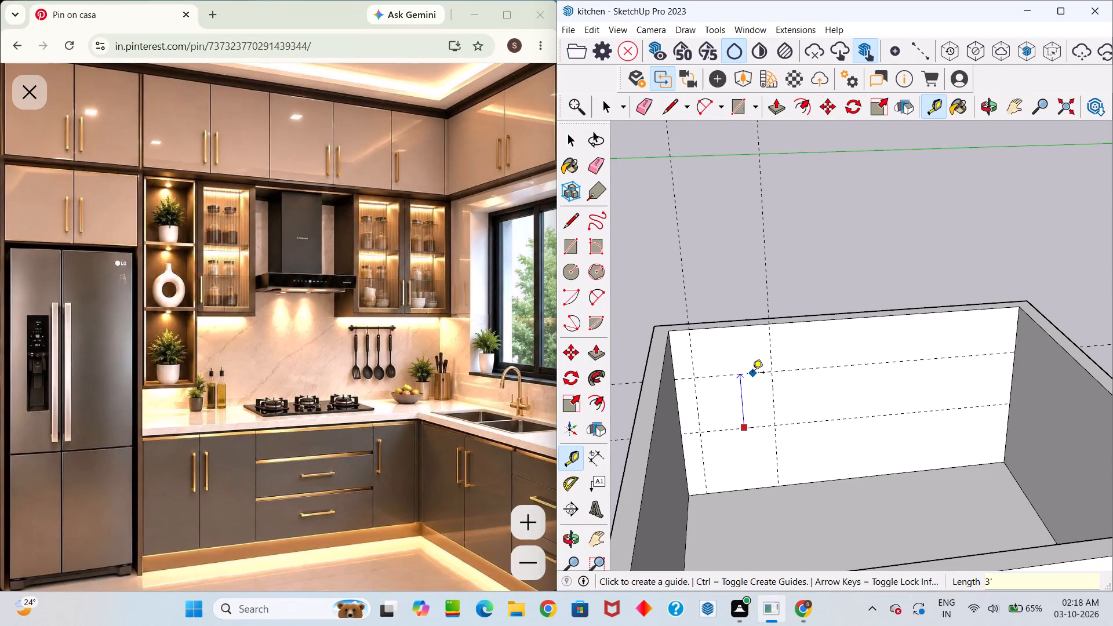
Draw a 4' by 3' window rectangle on the far inner wall between the intersections of the vertical and horizontal guides.
scroll(777, 354, up, 3)
middle_drag(751, 334, 711, 270)
middle_drag(710, 271, 703, 287)
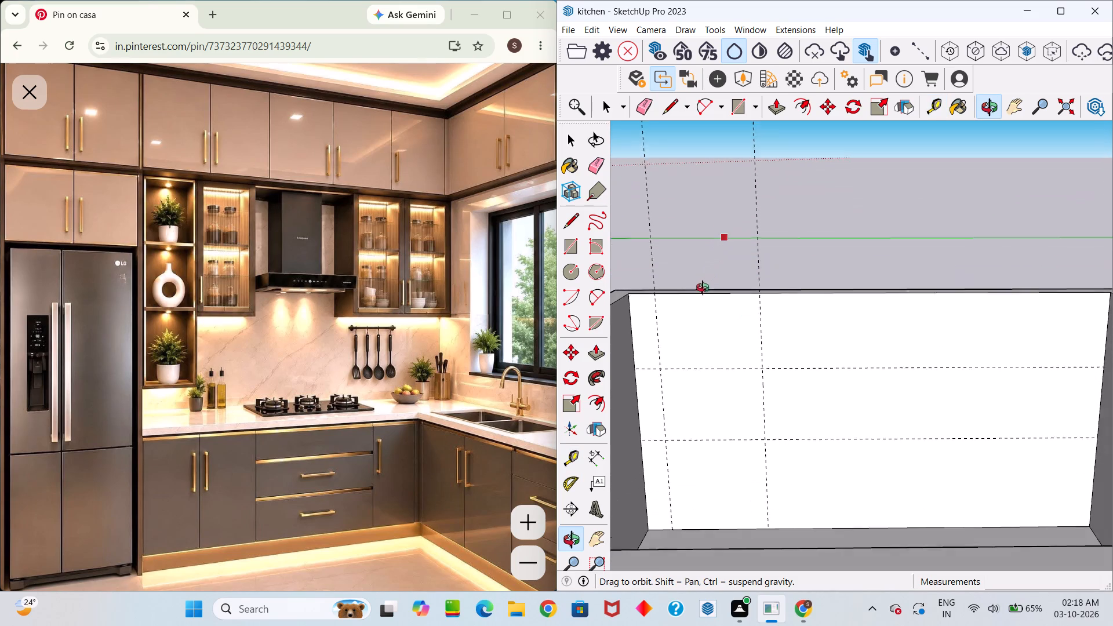
middle_drag(703, 287, 702, 289)
key(r)
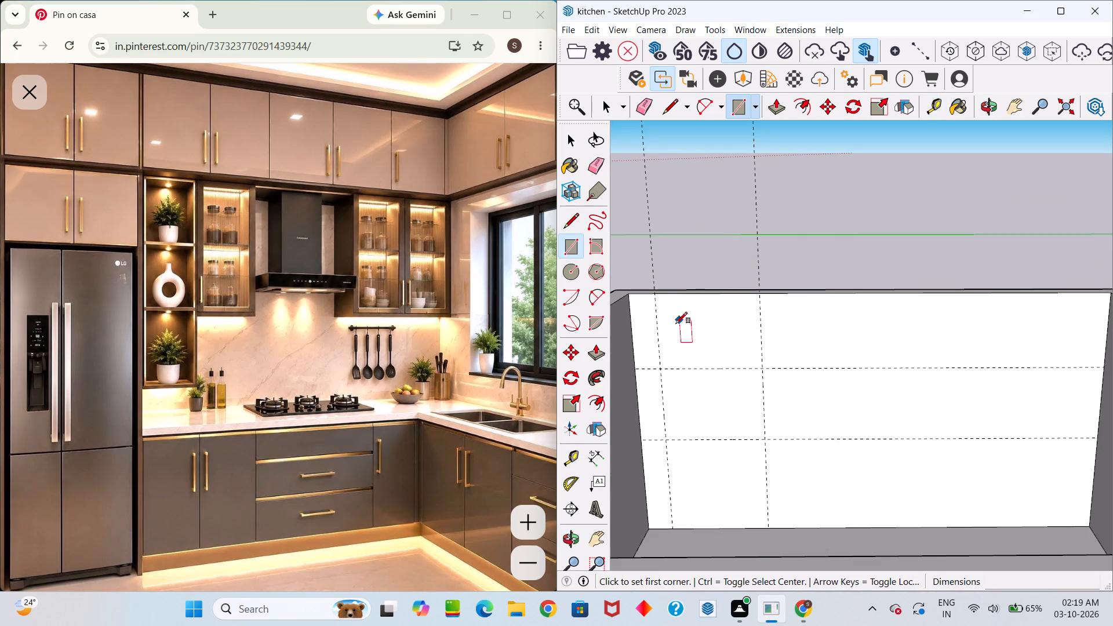
click(663, 369)
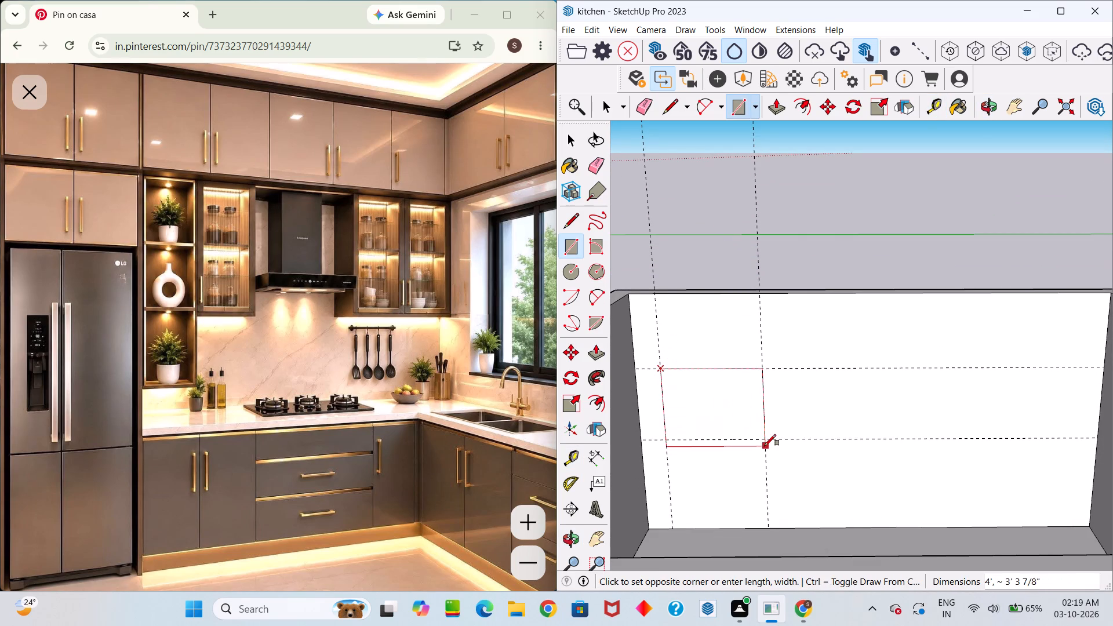
click(762, 440)
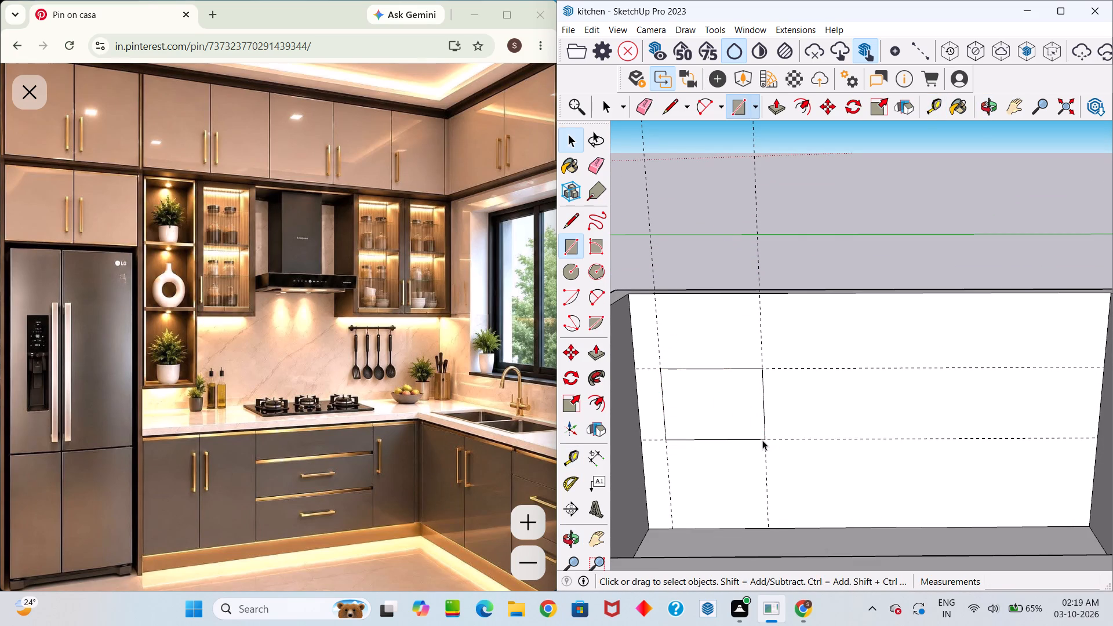
key(space)
Push the window rectangle 9" through the far wall's full thickness to cut the opening.
key(p)
click(724, 410)
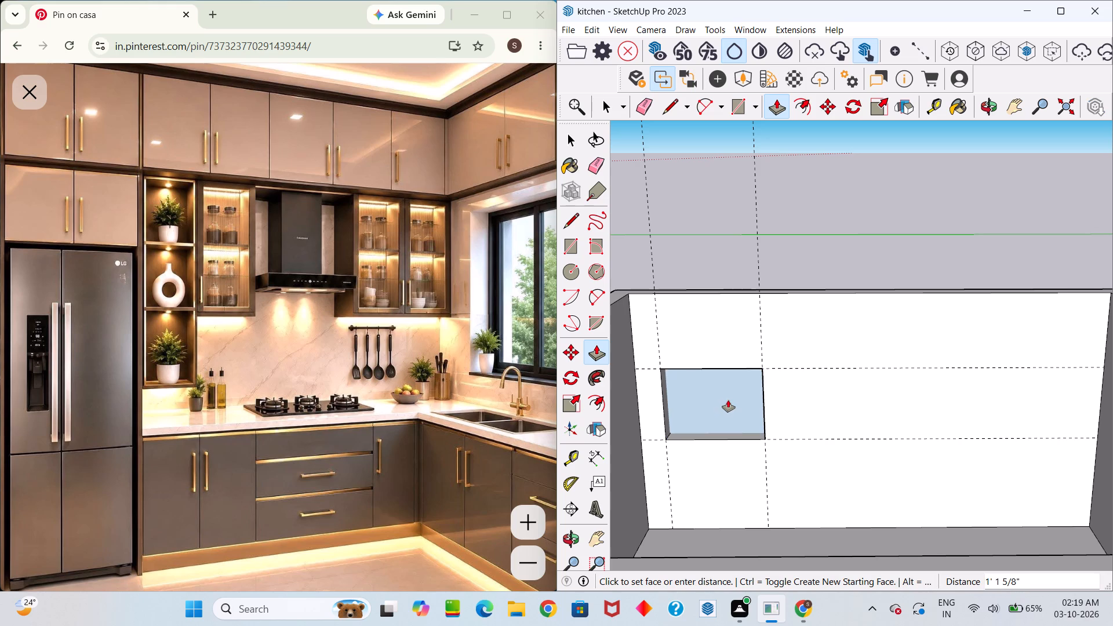
middle_drag(728, 391, 242, 411)
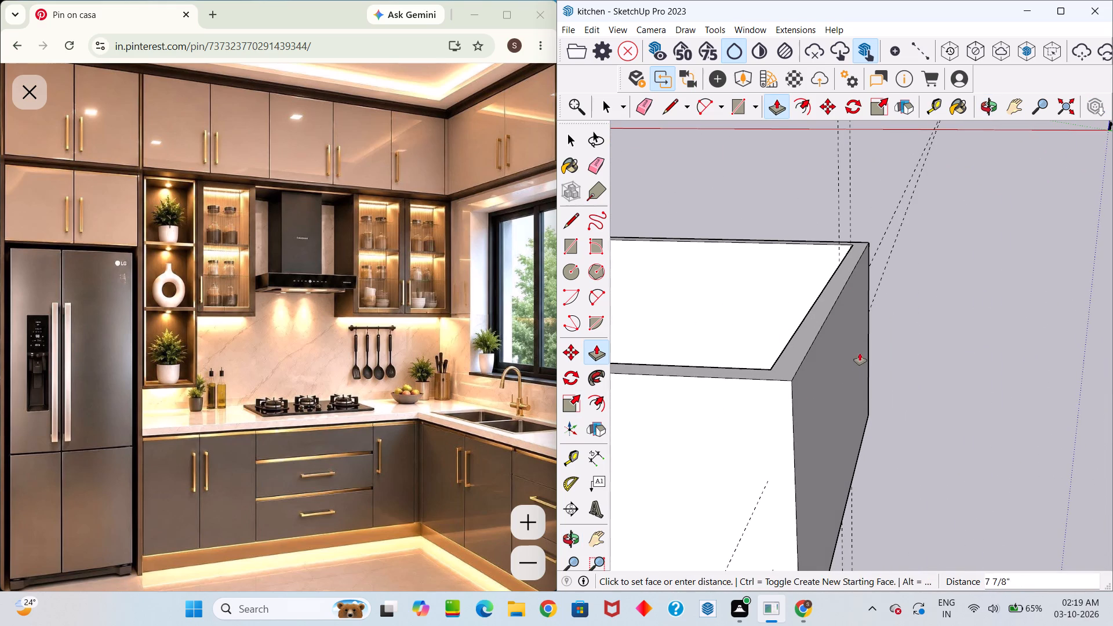
click(856, 364)
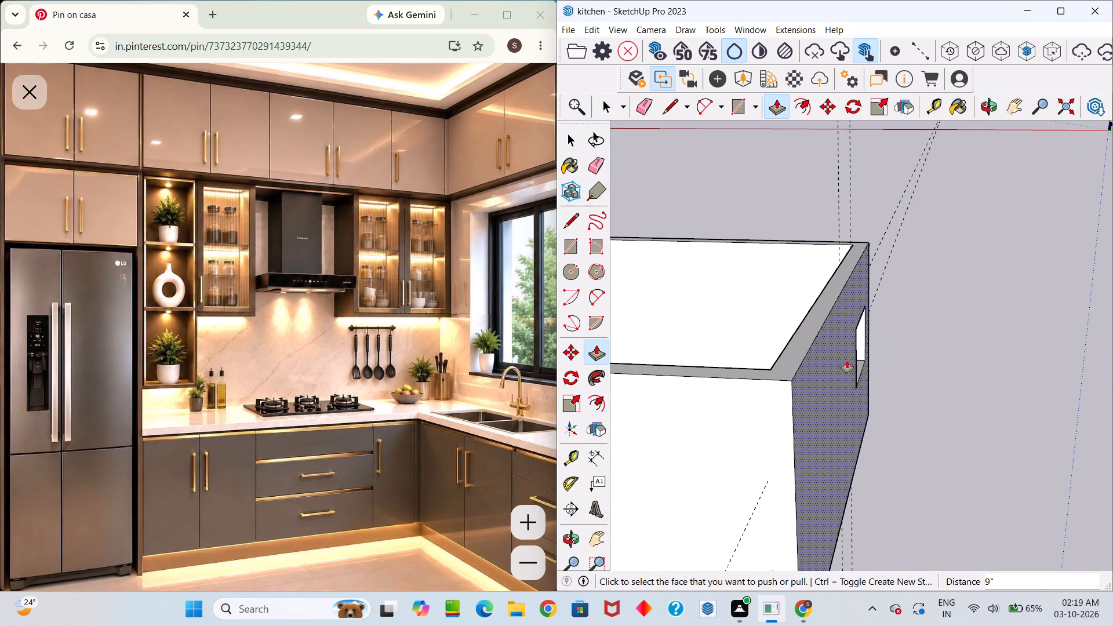
Examine the window opening in the far wall from several angles around the room.
scroll(838, 353, down, 1)
middle_drag(838, 353, 1112, 378)
scroll(1111, 379, up, 1)
scroll(828, 375, down, 5)
middle_drag(813, 394, 1031, 465)
scroll(892, 487, up, 7)
scroll(864, 452, down, 1)
middle_drag(862, 452, 734, 396)
scroll(730, 398, down, 5)
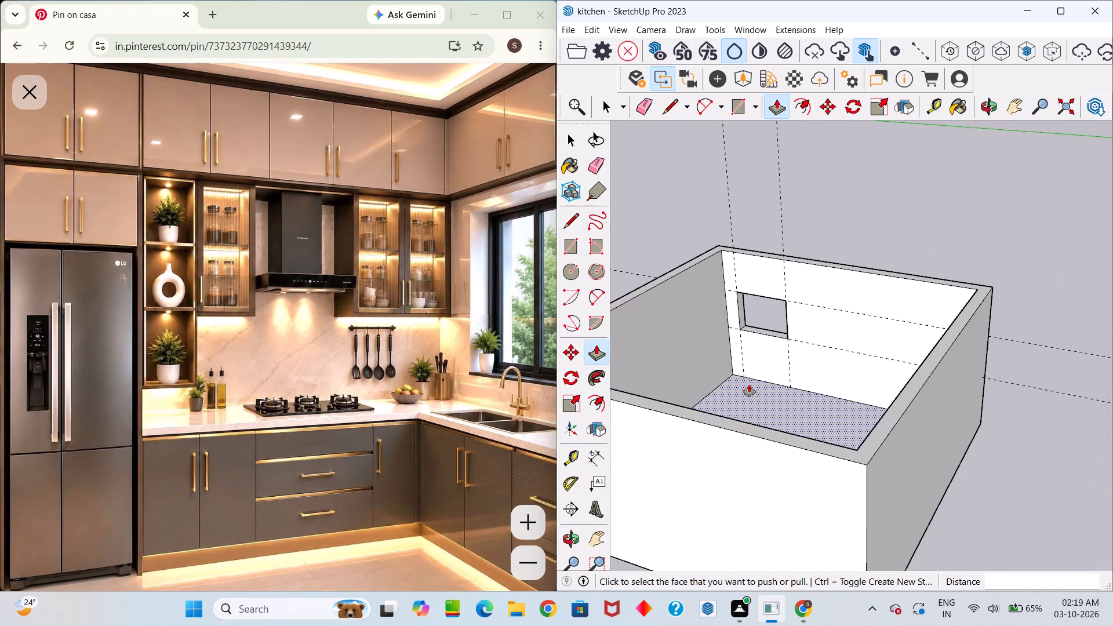
middle_drag(804, 378, 962, 405)
key(space)
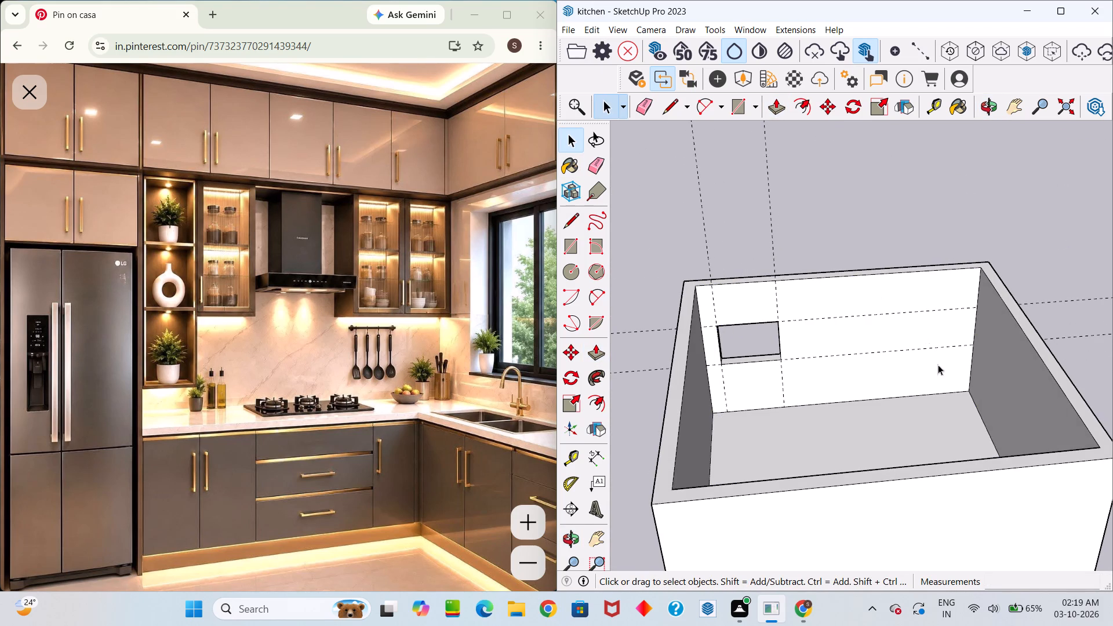
Place a horizontal guide on the window wall, 1' below the guide along the window's bottom edge.
scroll(885, 392, up, 6)
middle_drag(867, 385, 796, 390)
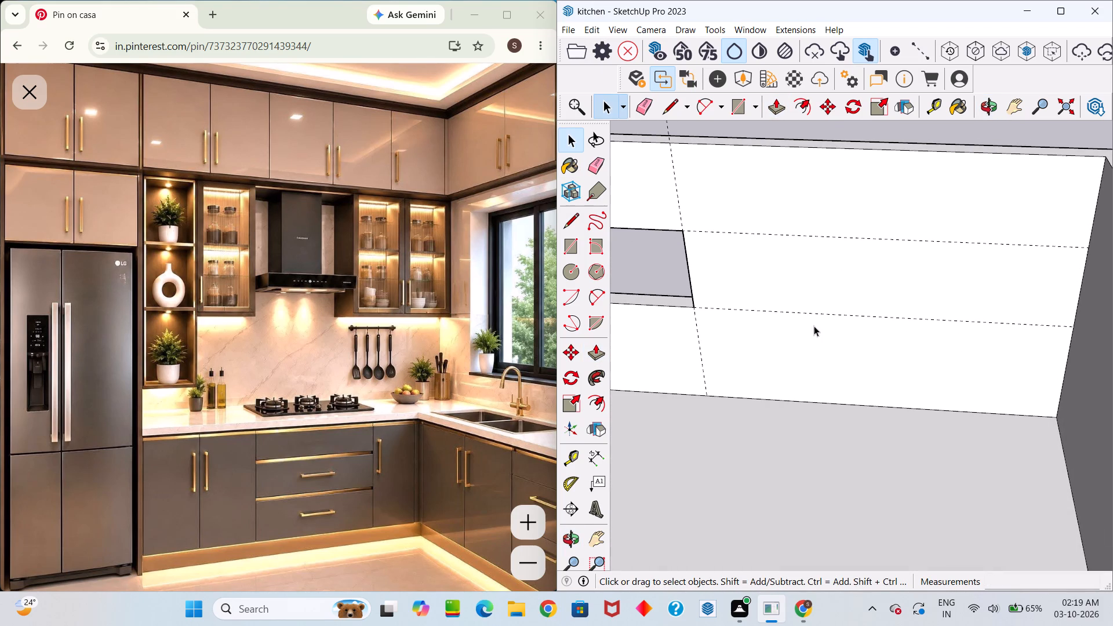
key(t)
click(816, 318)
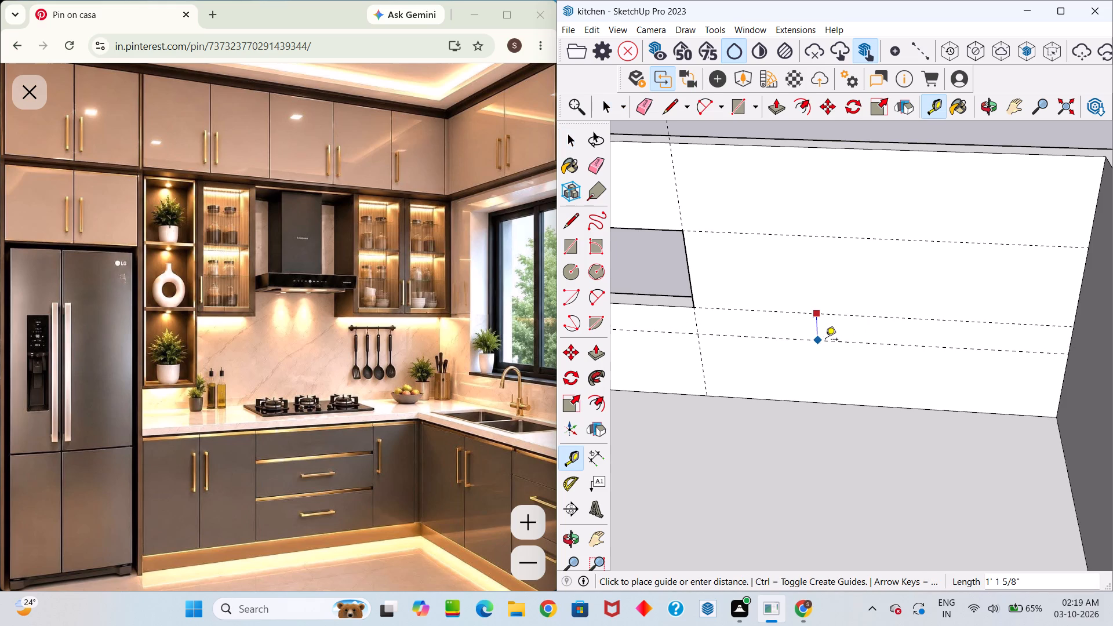
text(1')
key(Return)
Place a horizontal guide on the inner wall adjoining the window wall, 3' above its floor edge.
scroll(799, 325, down, 10)
middle_drag(808, 361, 514, 432)
scroll(790, 291, up, 2)
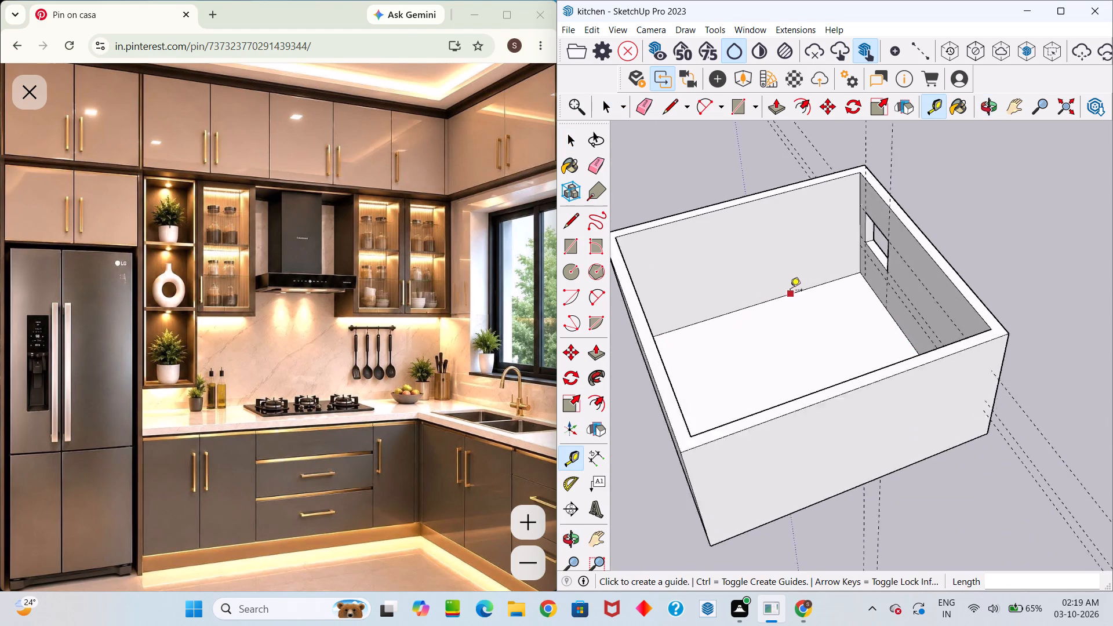
scroll(790, 291, up, 3)
click(795, 292)
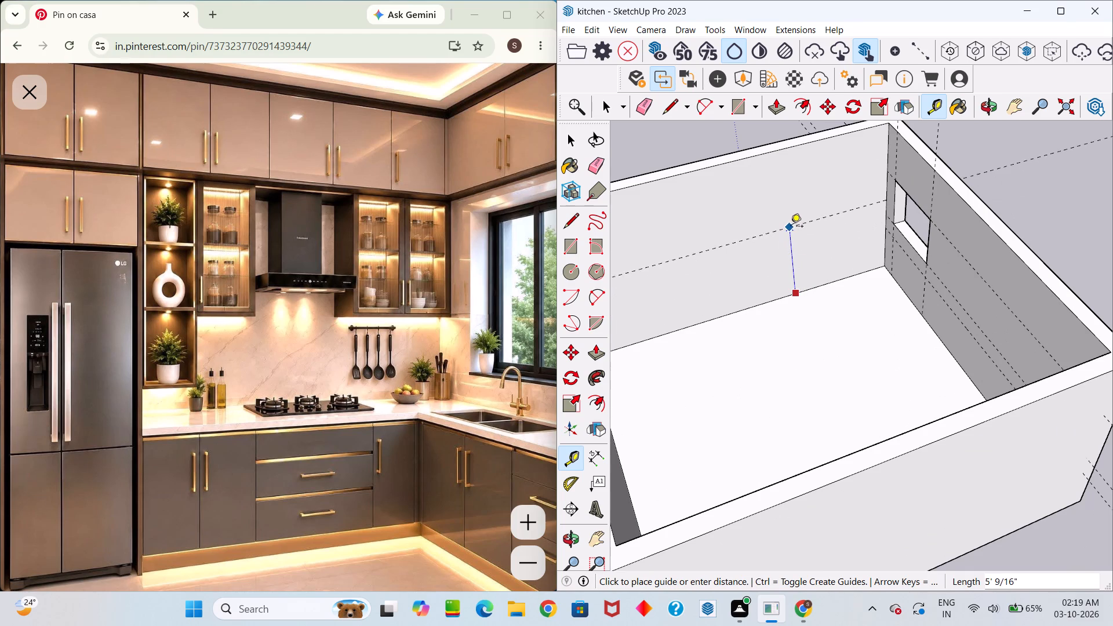
text(3')
key(Return)
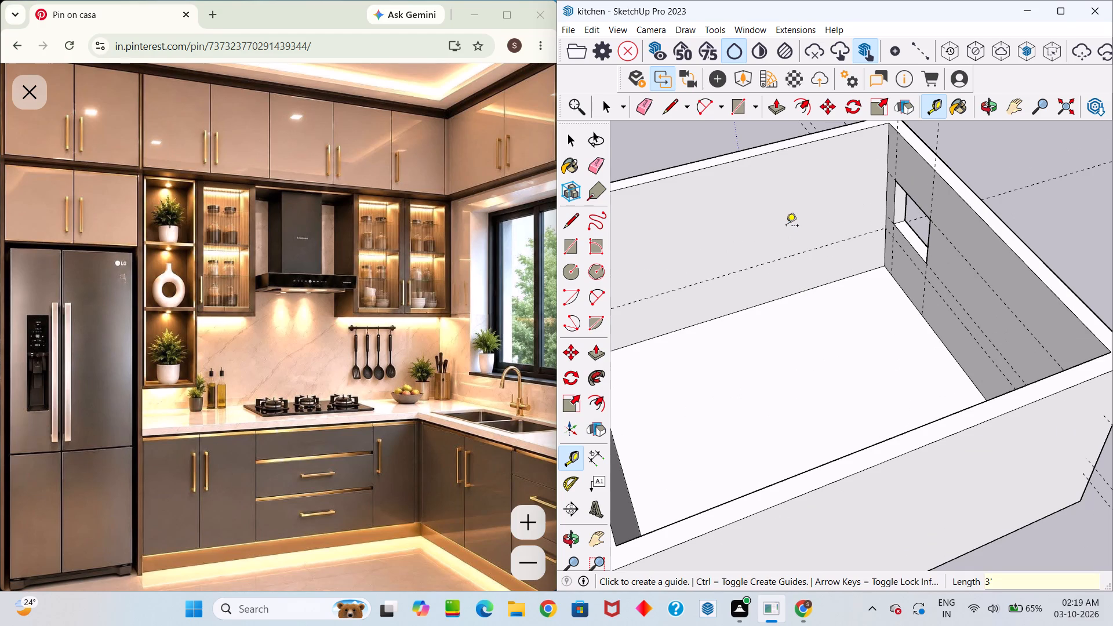
Examine how the guides on the window wall and the adjoining wall relate, viewing the room from several angles.
scroll(788, 299, up, 4)
middle_drag(785, 305, 983, 310)
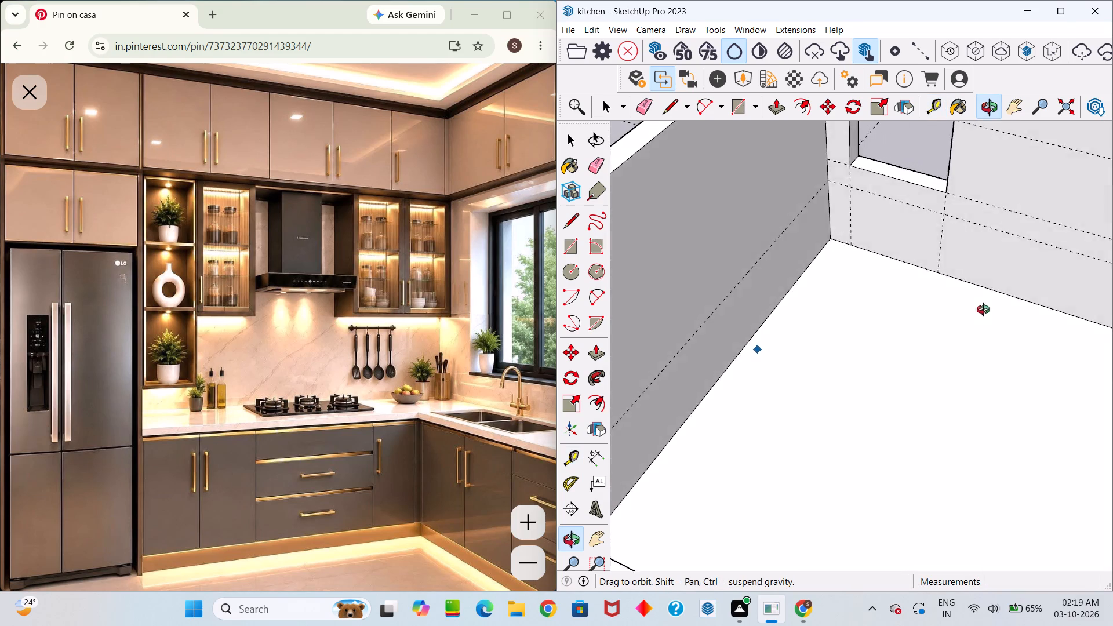
middle_drag(983, 310, 635, 268)
scroll(712, 287, down, 5)
middle_drag(758, 299, 813, 295)
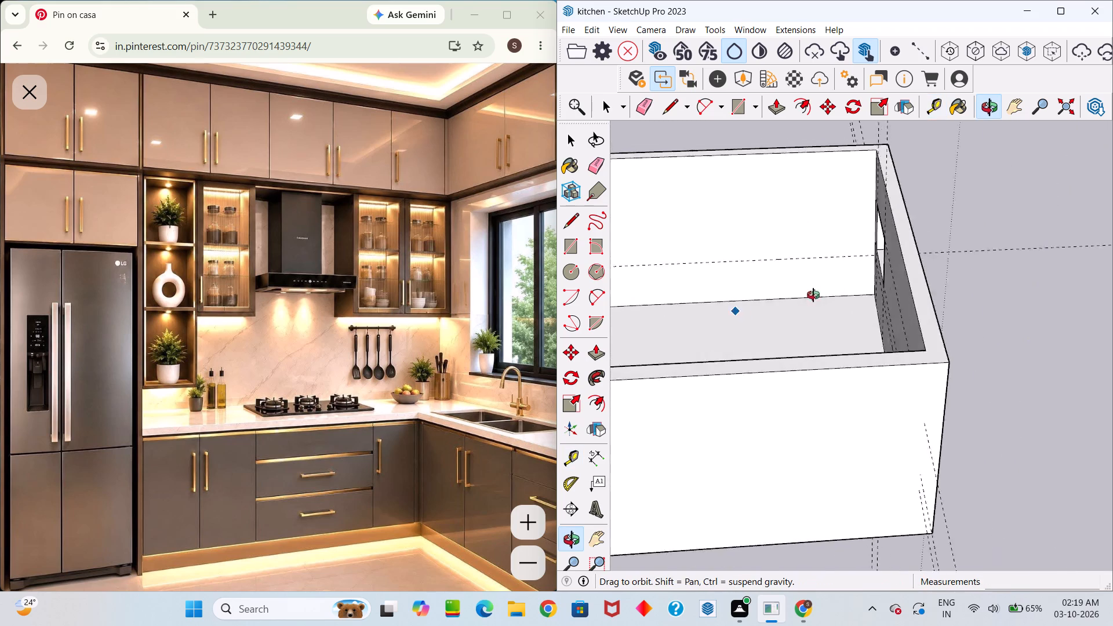
middle_drag(813, 295, 1022, 303)
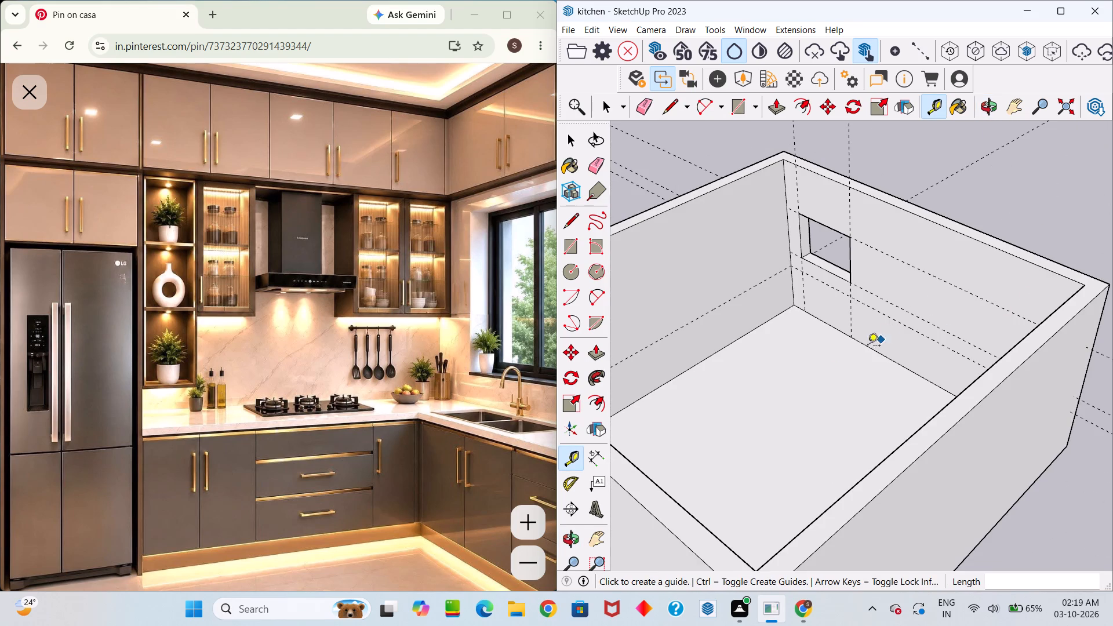
middle_drag(816, 385, 866, 300)
scroll(816, 385, down, 1)
drag(815, 385, 866, 300)
middle_drag(979, 270, 887, 321)
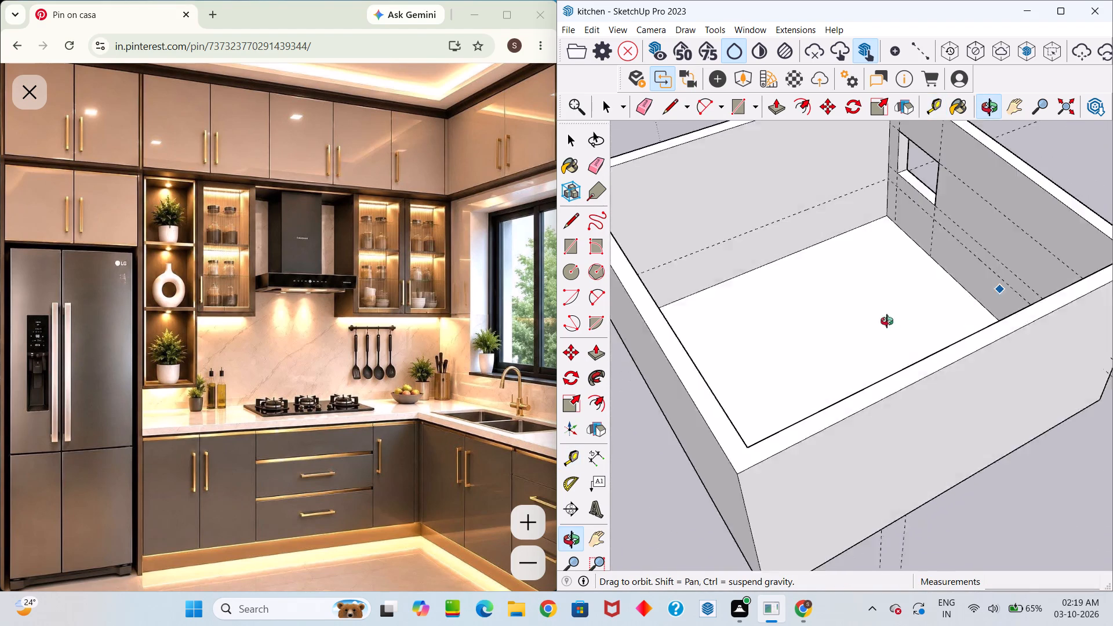
middle_drag(887, 321, 773, 313)
key(space)
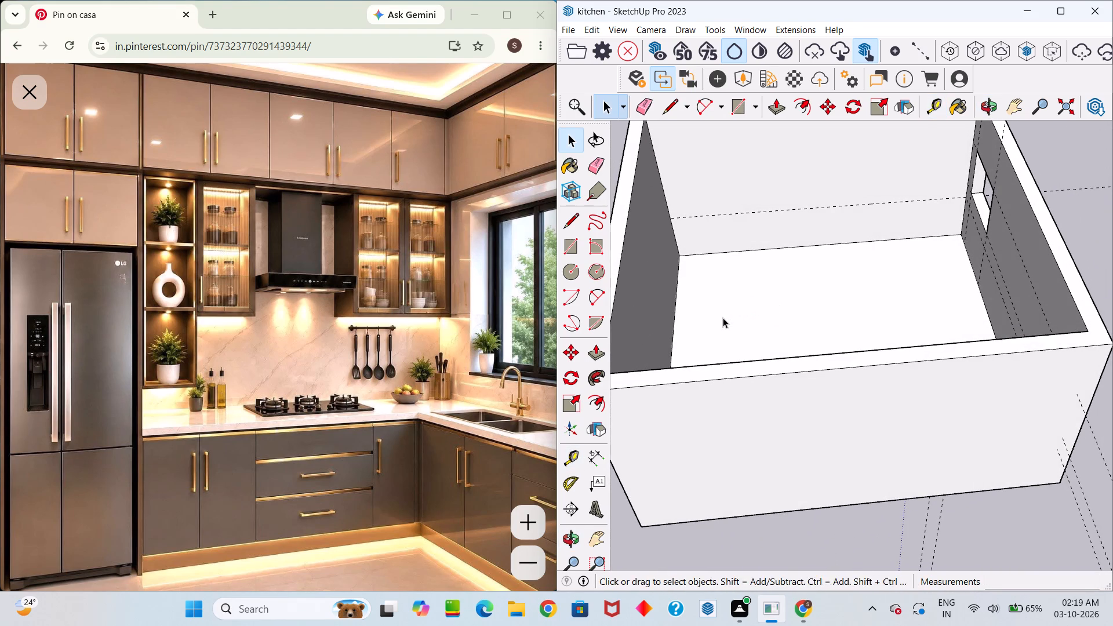
middle_drag(758, 327, 1112, 296)
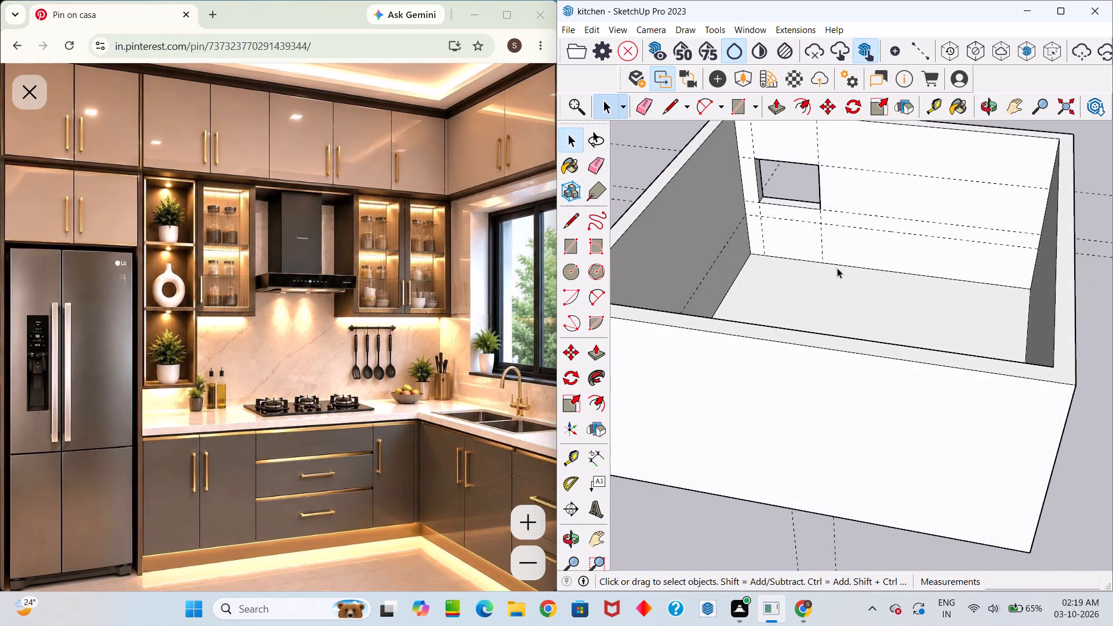
scroll(830, 265, up, 4)
middle_drag(820, 270, 852, 310)
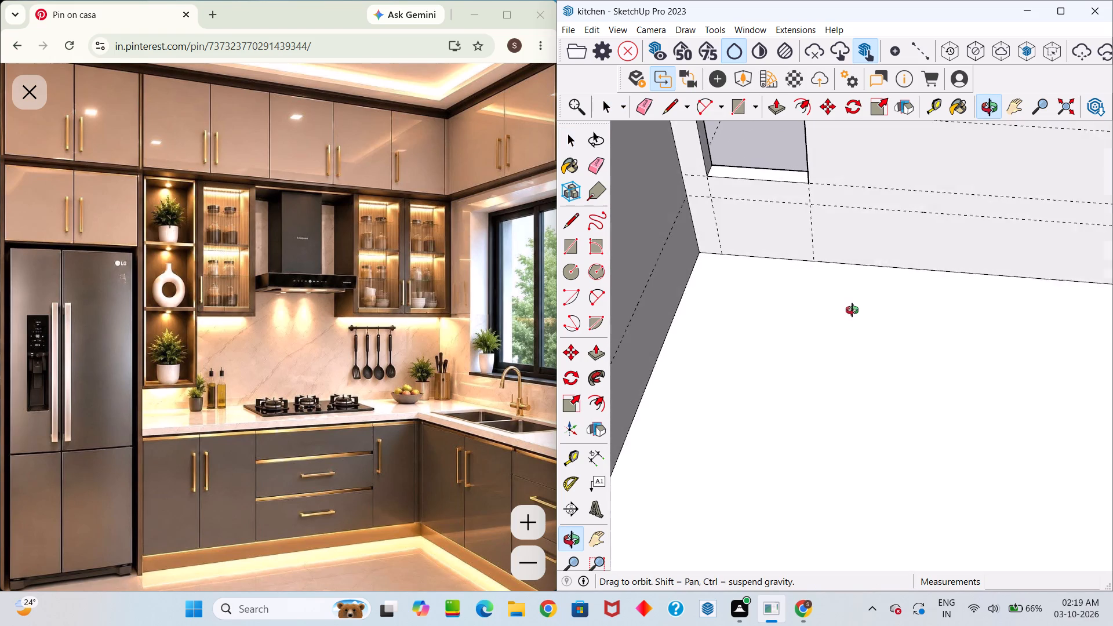
middle_drag(852, 310, 584, 256)
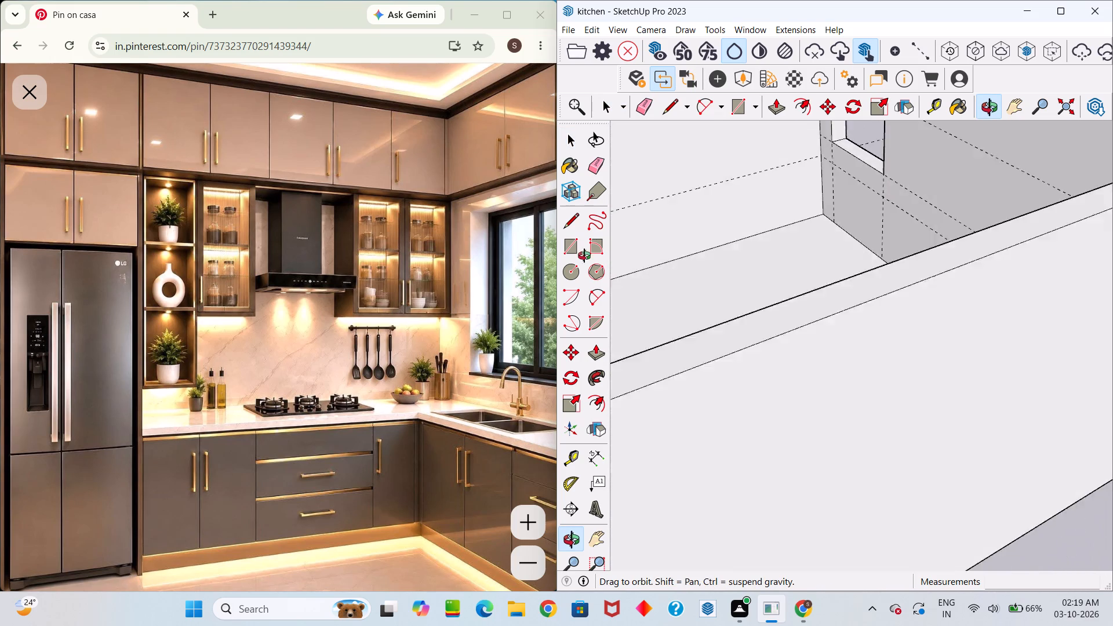
middle_drag(584, 256, 555, 278)
scroll(625, 259, down, 7)
middle_drag(711, 234, 857, 240)
drag(712, 234, 857, 240)
scroll(842, 236, down, 1)
middle_drag(900, 249, 764, 252)
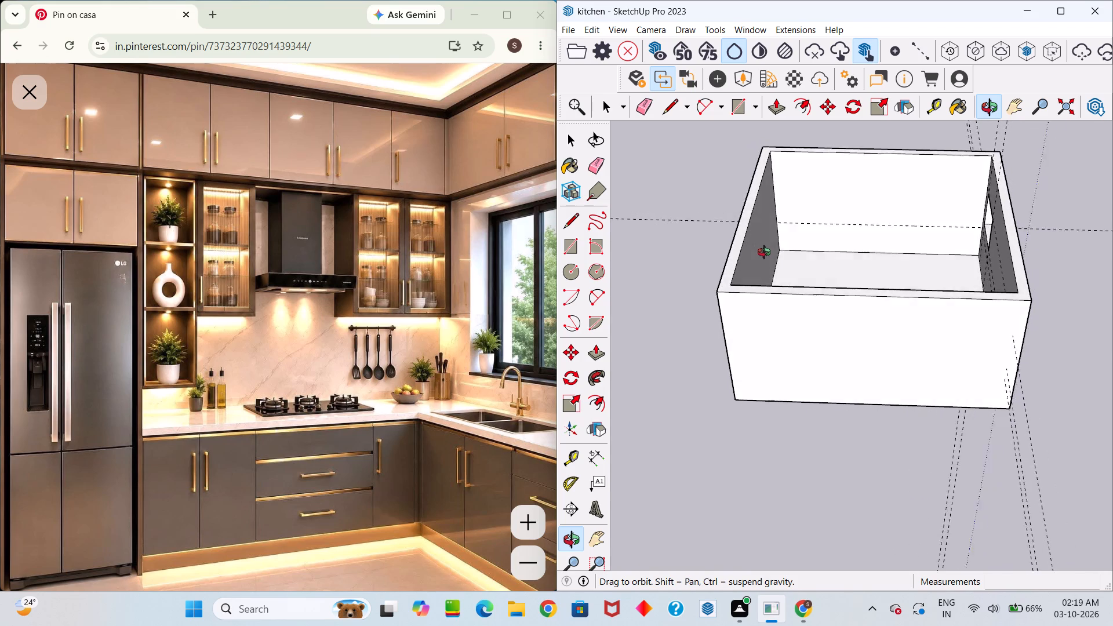
middle_drag(764, 252, 772, 268)
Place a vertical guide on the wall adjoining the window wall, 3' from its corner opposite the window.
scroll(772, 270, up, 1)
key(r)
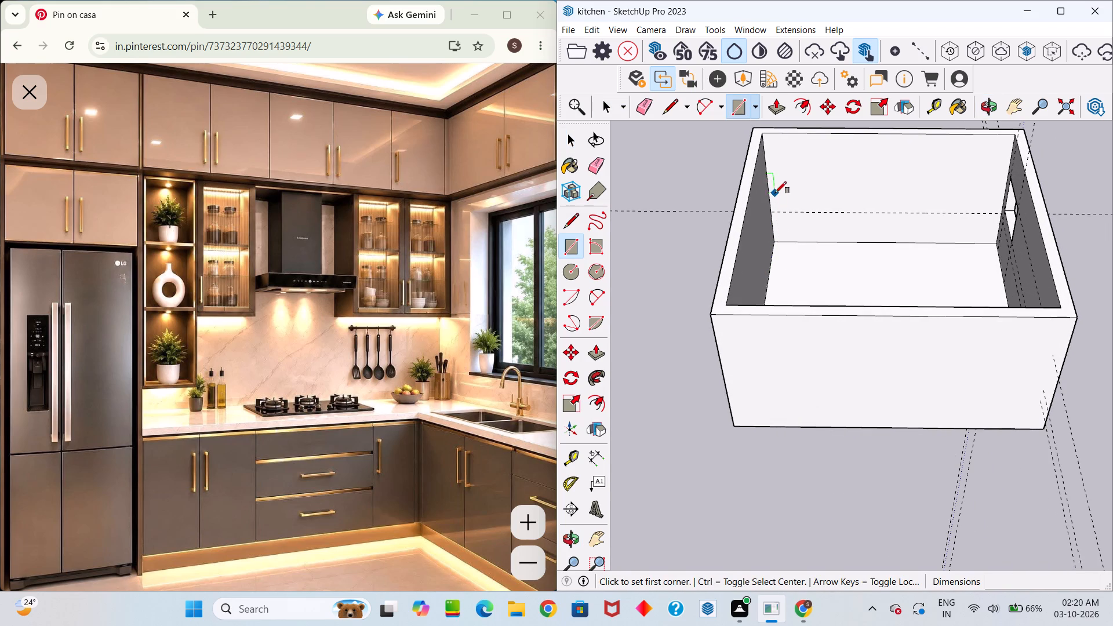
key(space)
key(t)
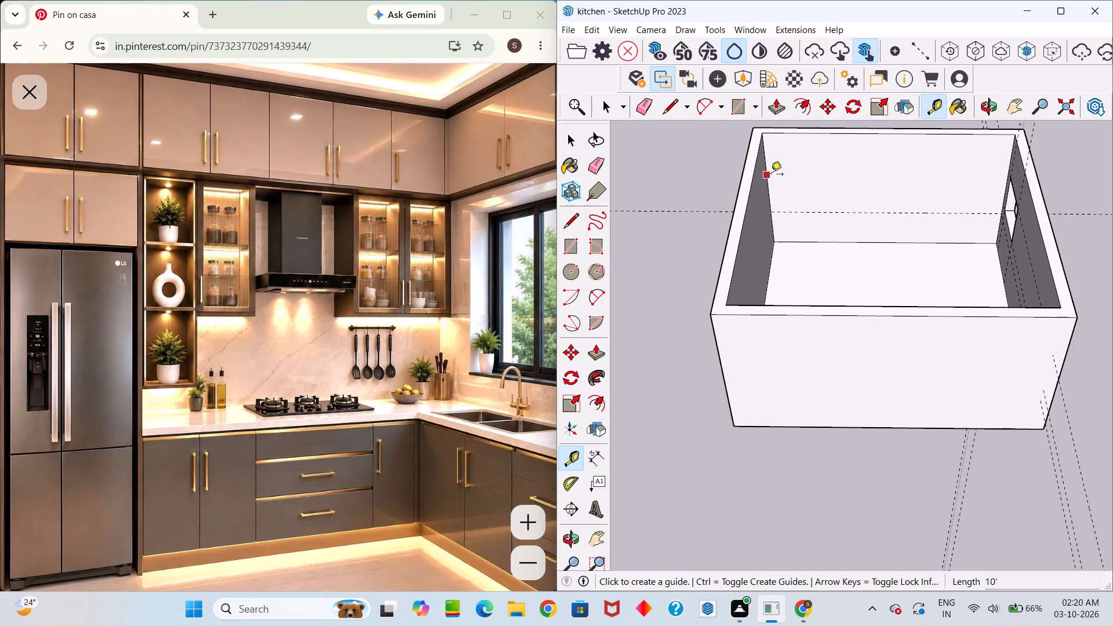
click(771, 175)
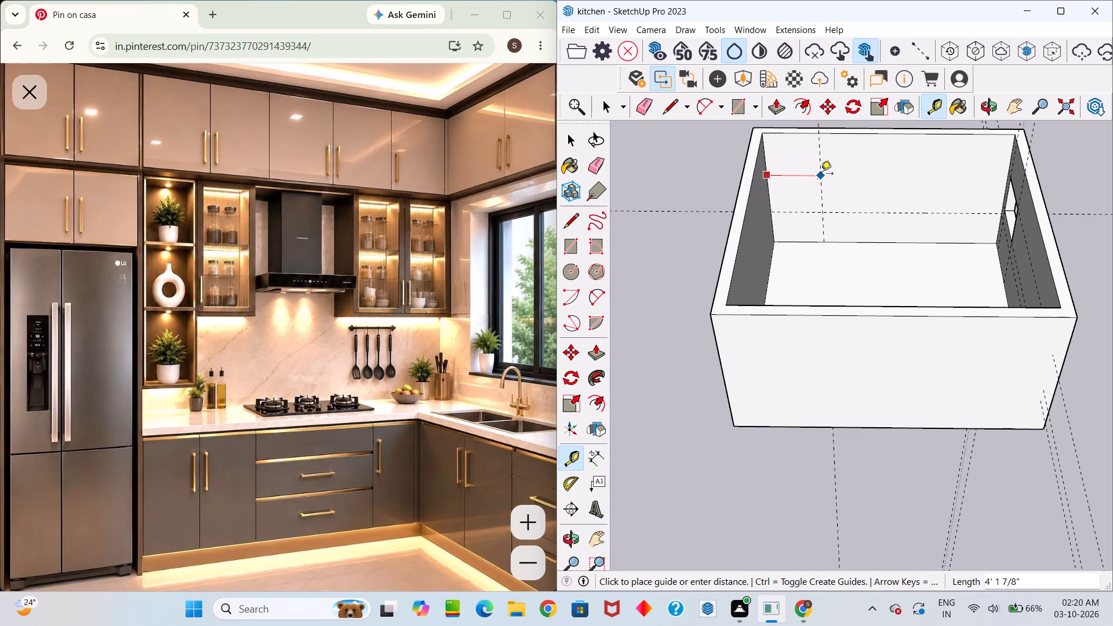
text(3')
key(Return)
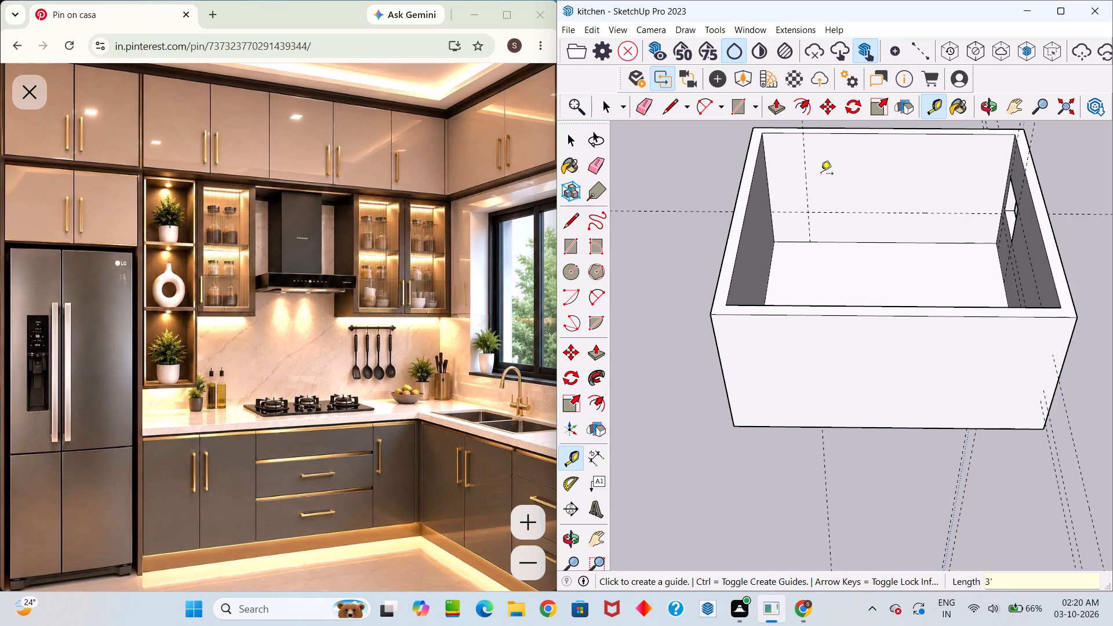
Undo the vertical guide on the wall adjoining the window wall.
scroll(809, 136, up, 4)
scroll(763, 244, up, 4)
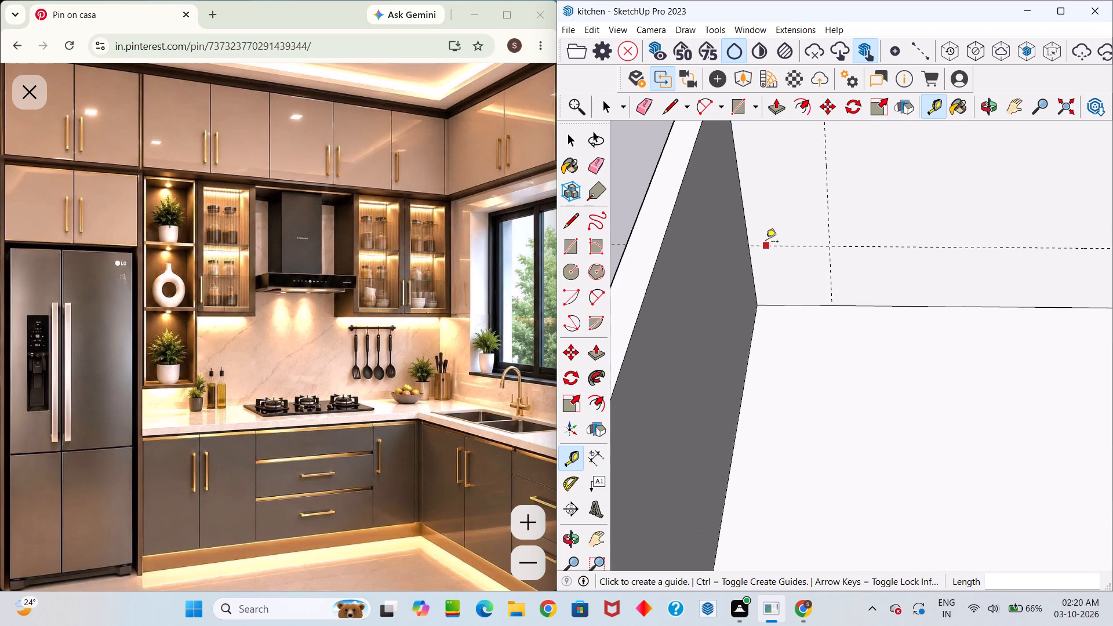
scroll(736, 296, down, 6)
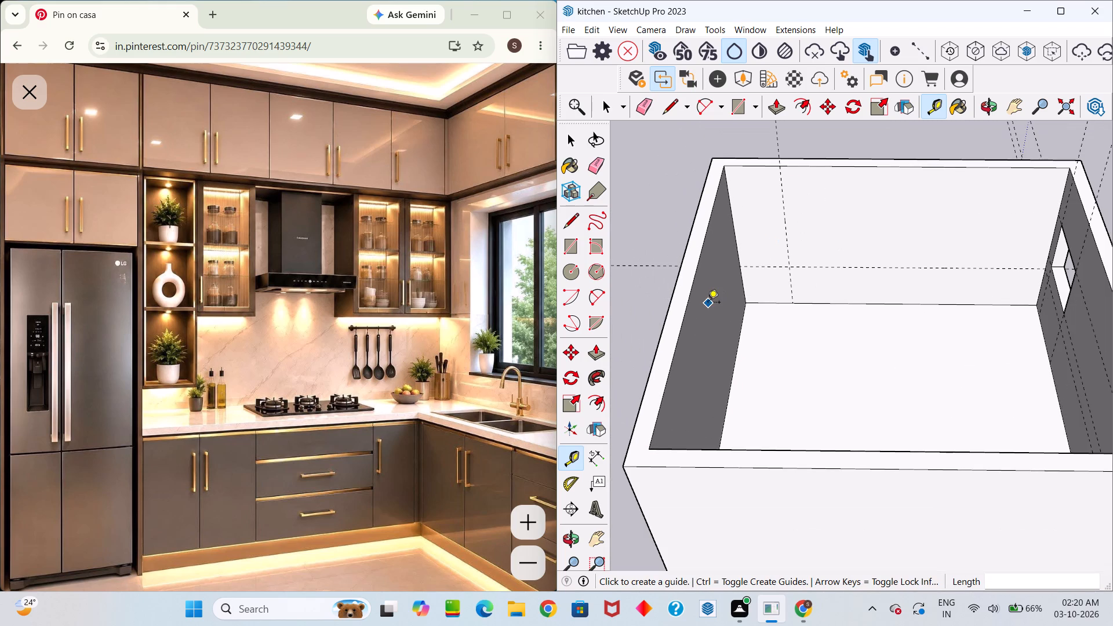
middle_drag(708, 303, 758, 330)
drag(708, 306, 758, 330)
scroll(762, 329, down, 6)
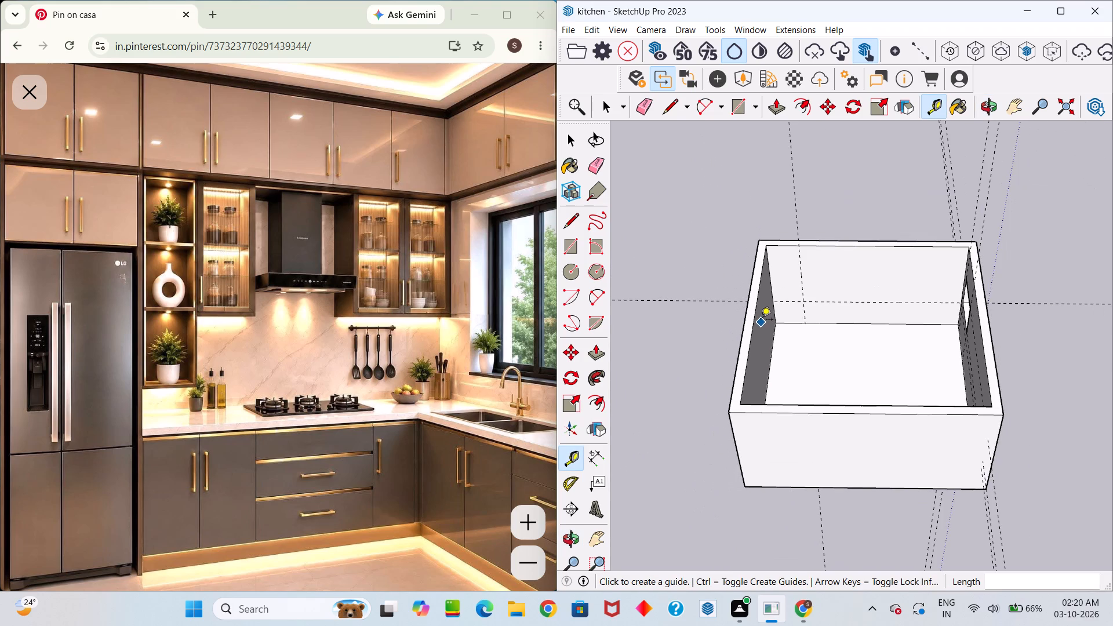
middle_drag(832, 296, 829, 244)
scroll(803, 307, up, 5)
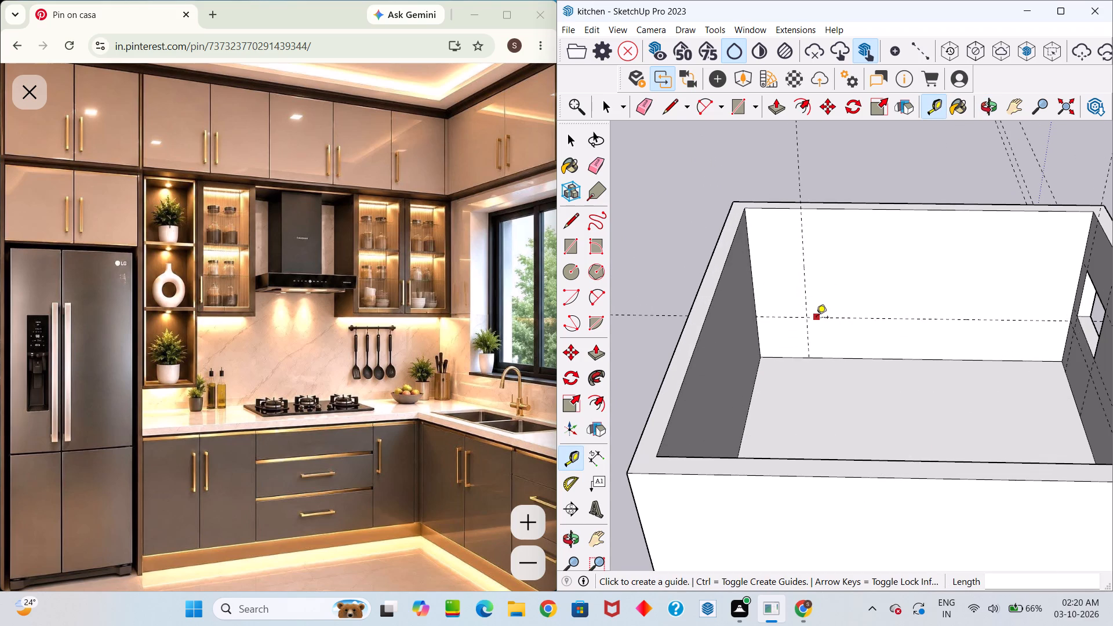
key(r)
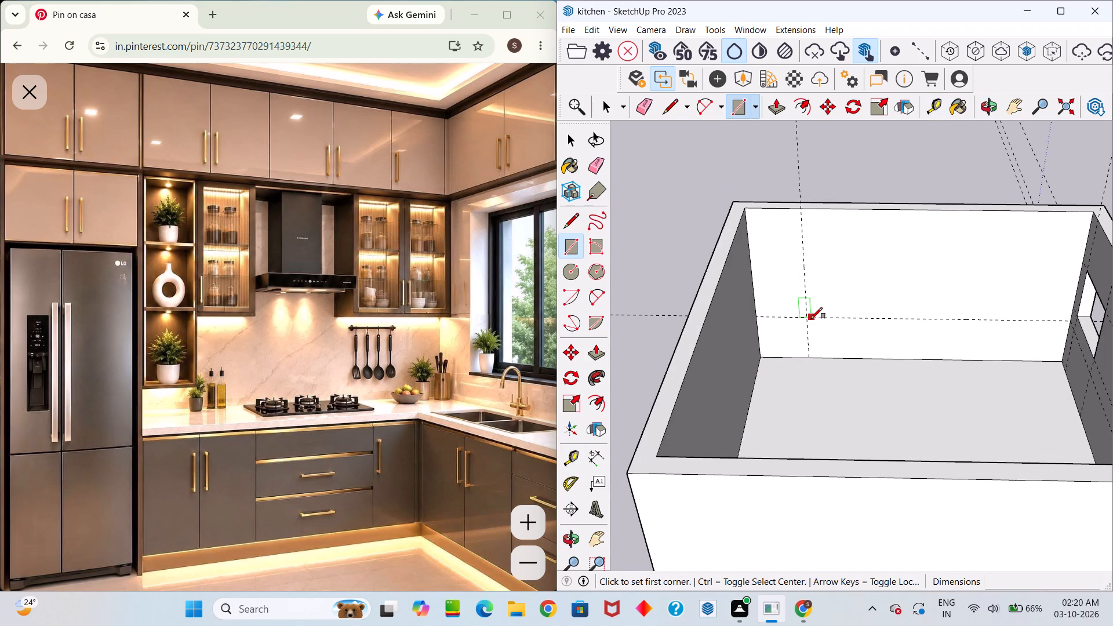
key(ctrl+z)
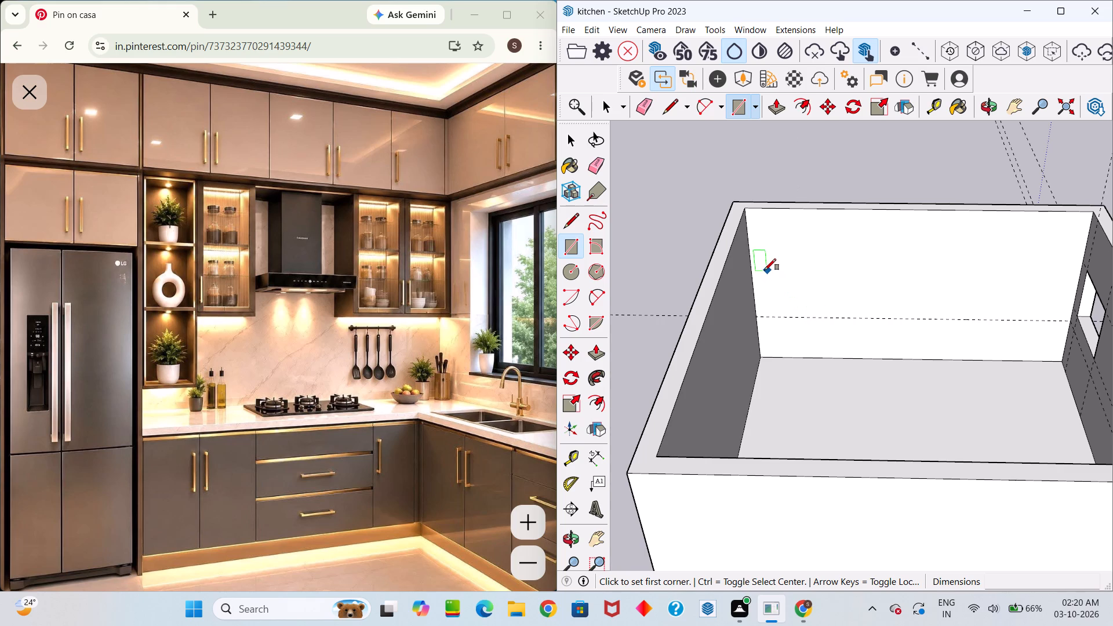
Place a vertical guide on the wall adjoining the window wall, 4' from its corner opposite the window.
key(t)
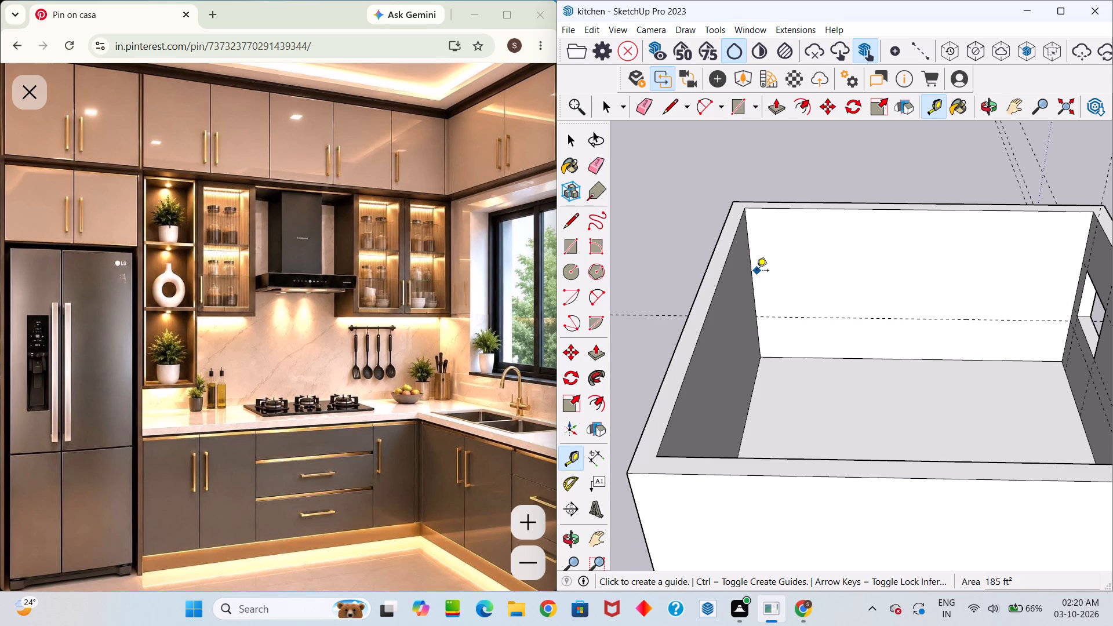
click(752, 278)
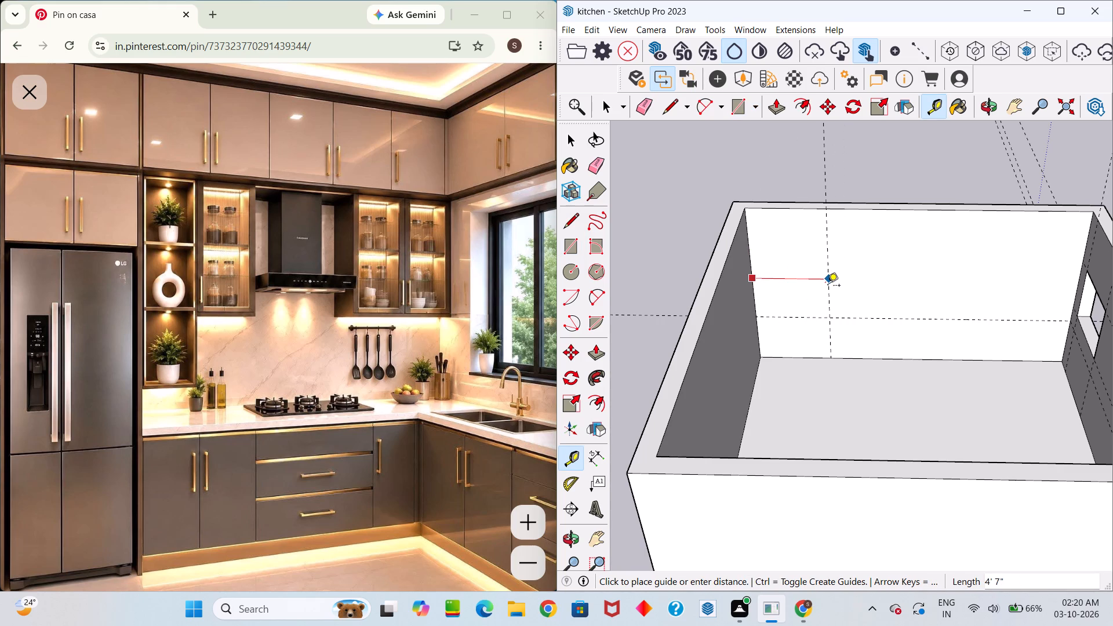
key(4)
key(apostrophe)
key(Return)
Place a horizontal guide on the same wall, 4" above its floor edge.
scroll(794, 308, down, 6)
middle_drag(822, 301, 843, 246)
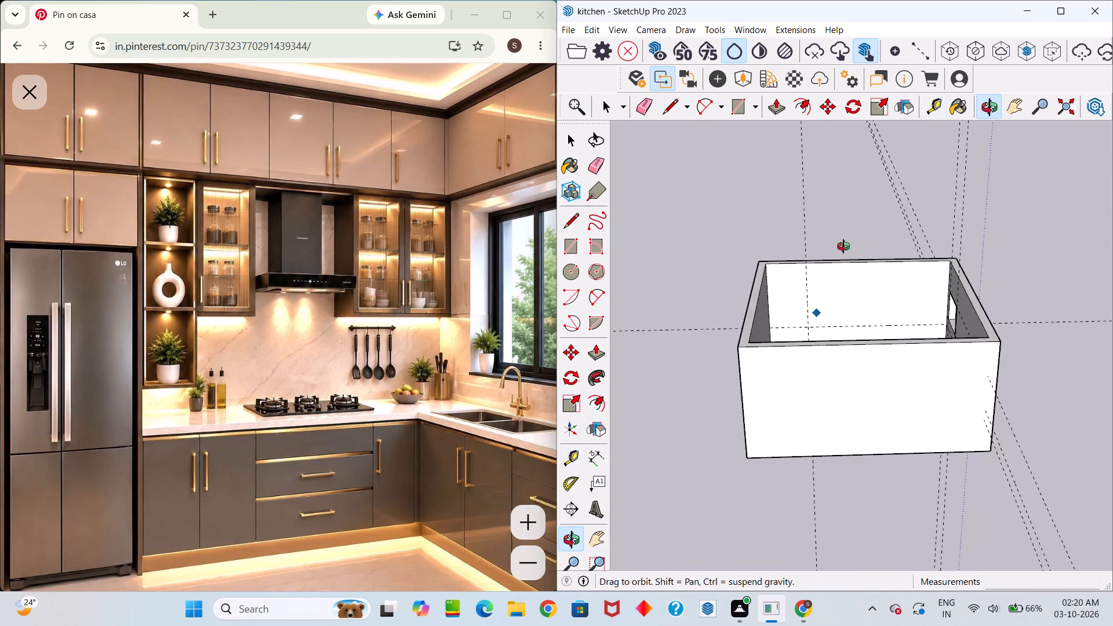
middle_drag(843, 246, 832, 284)
scroll(843, 293, down, 2)
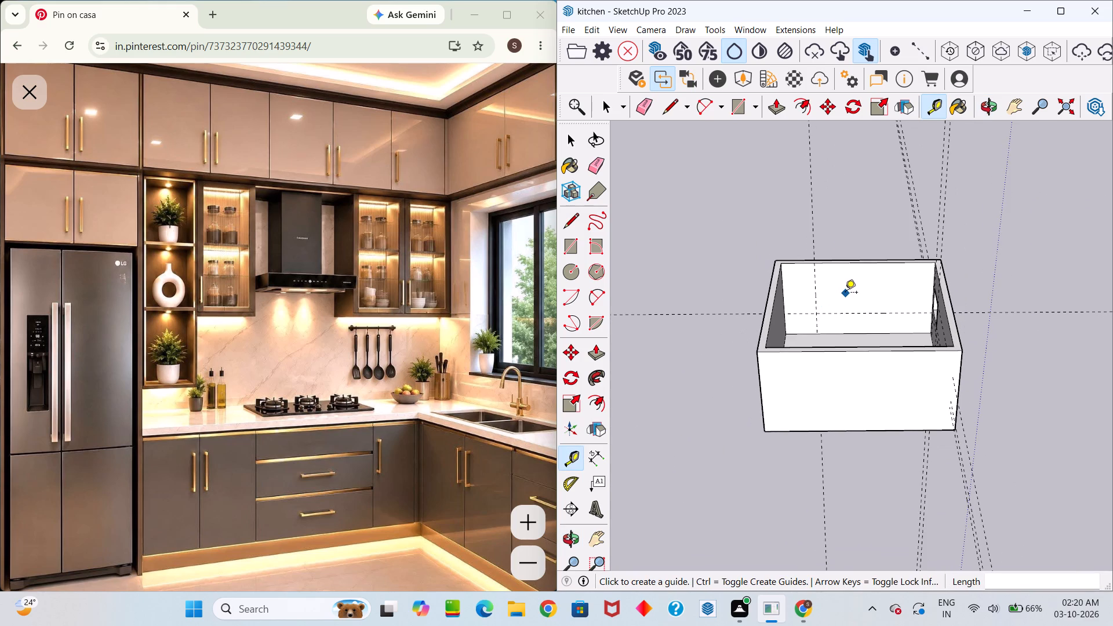
scroll(824, 317, up, 4)
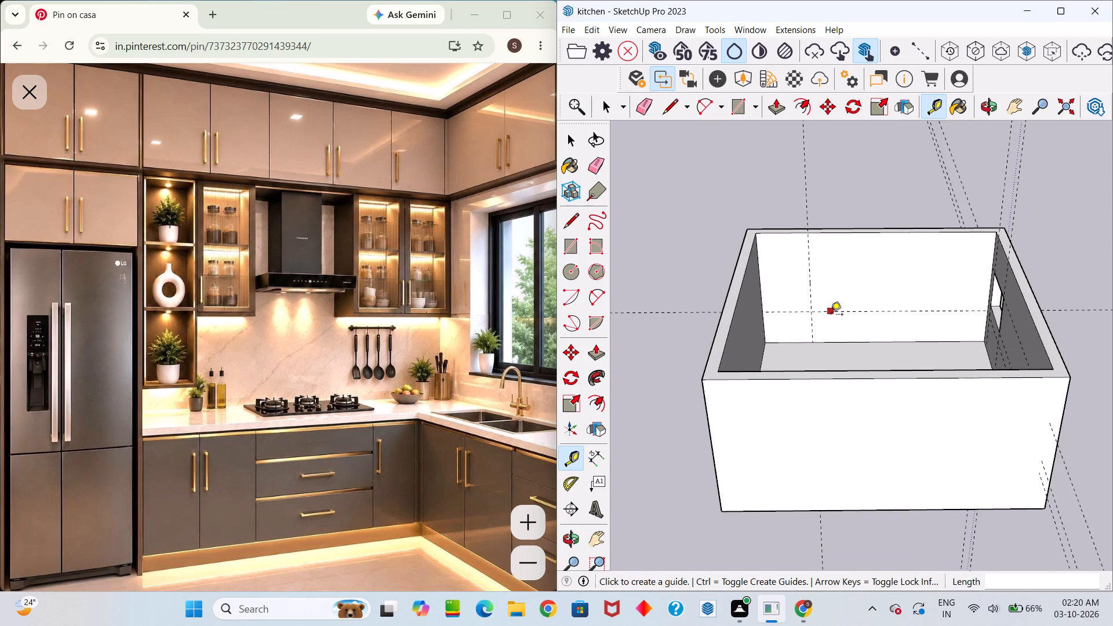
key(r)
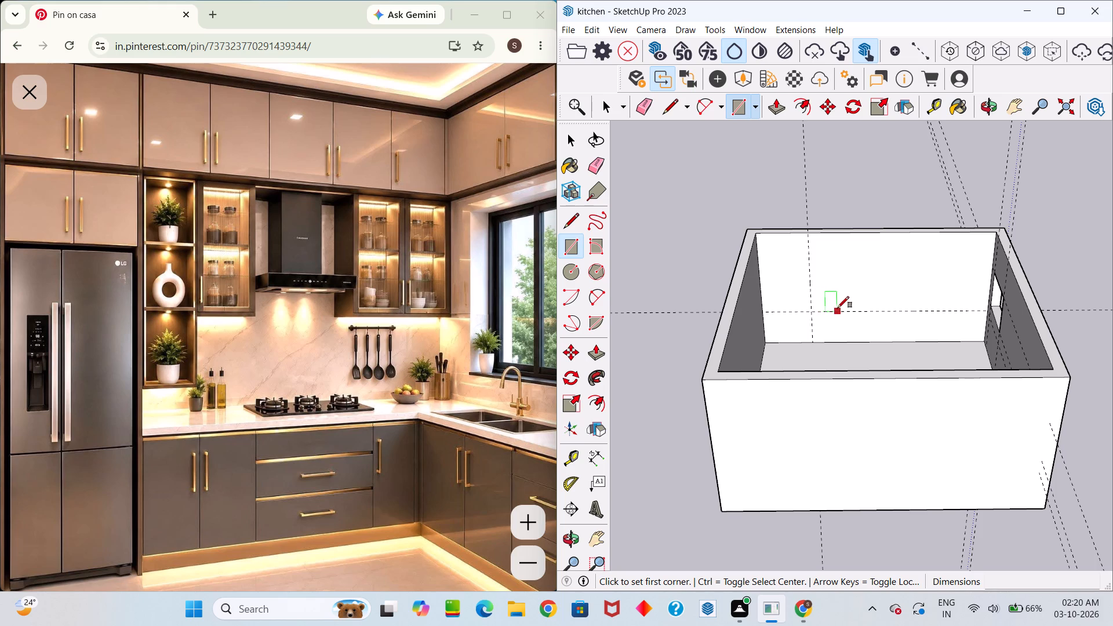
scroll(844, 304, up, 6)
middle_drag(860, 306, 841, 300)
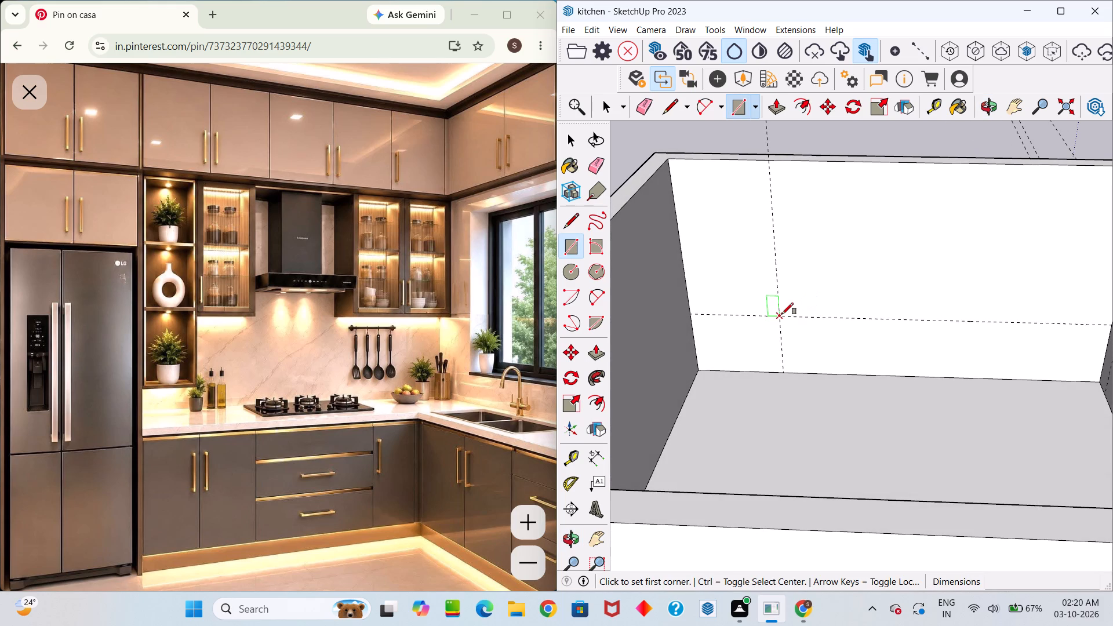
key(space)
key(t)
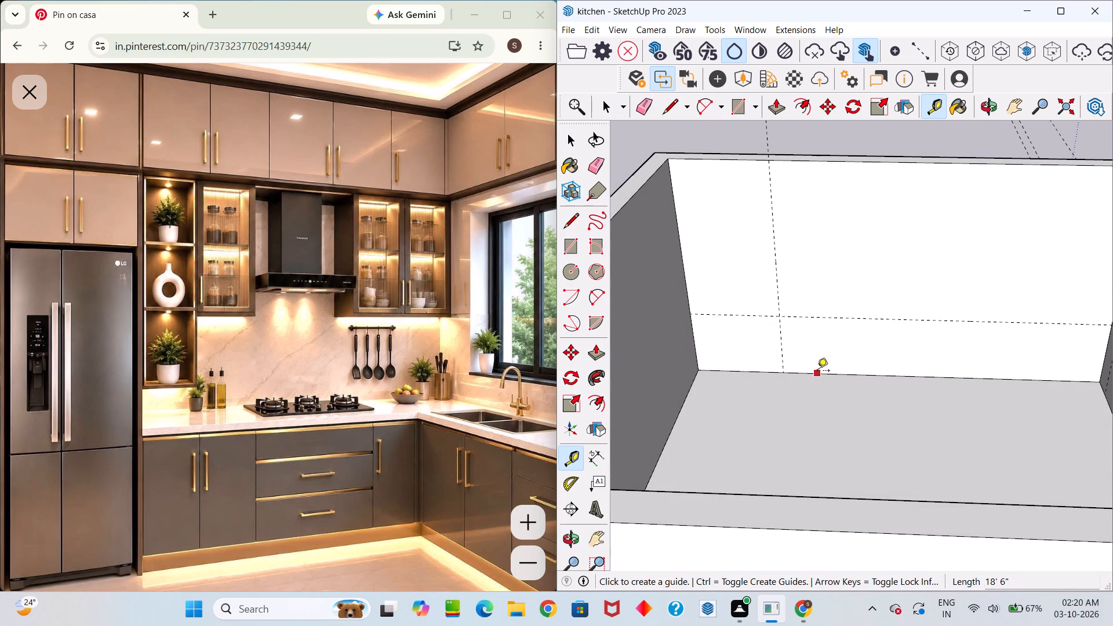
click(817, 372)
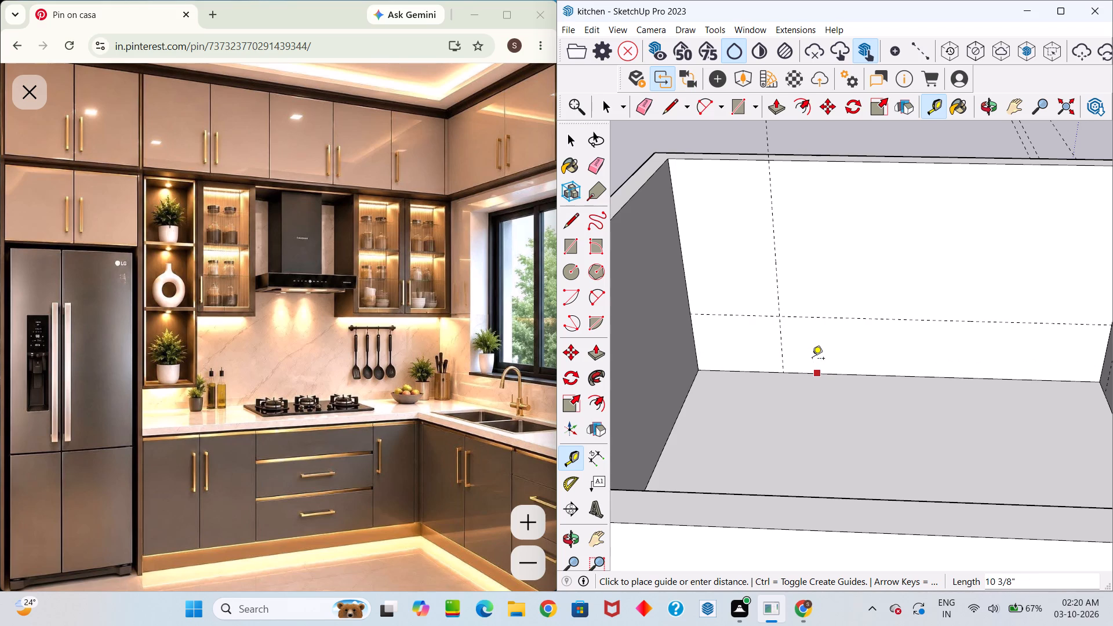
key(4)
key(Return)
scroll(812, 359, up, 3)
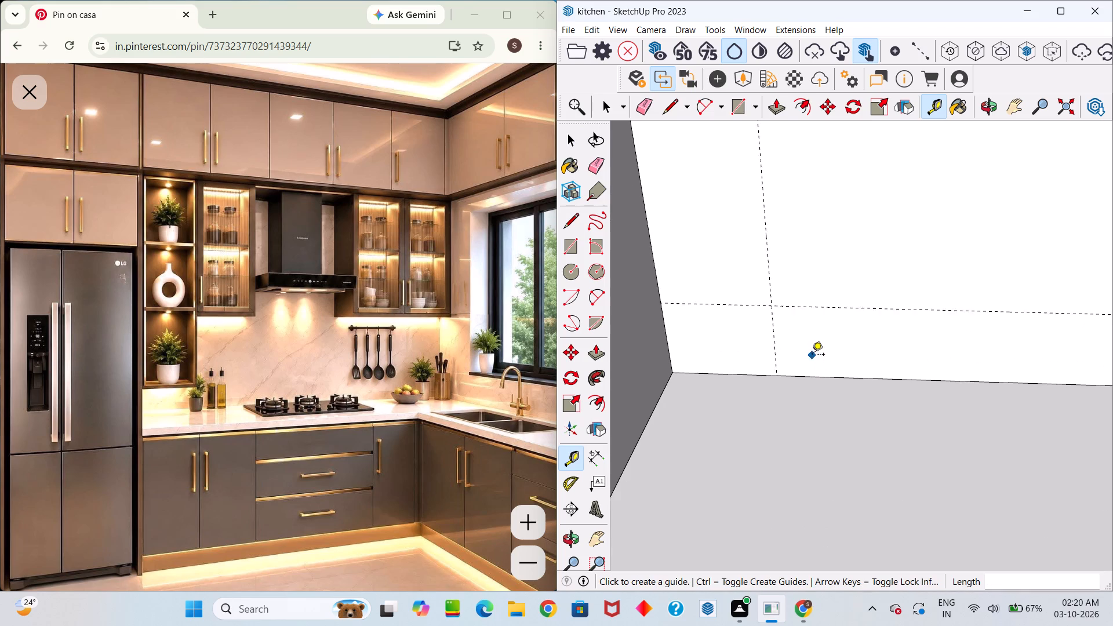
click(795, 377)
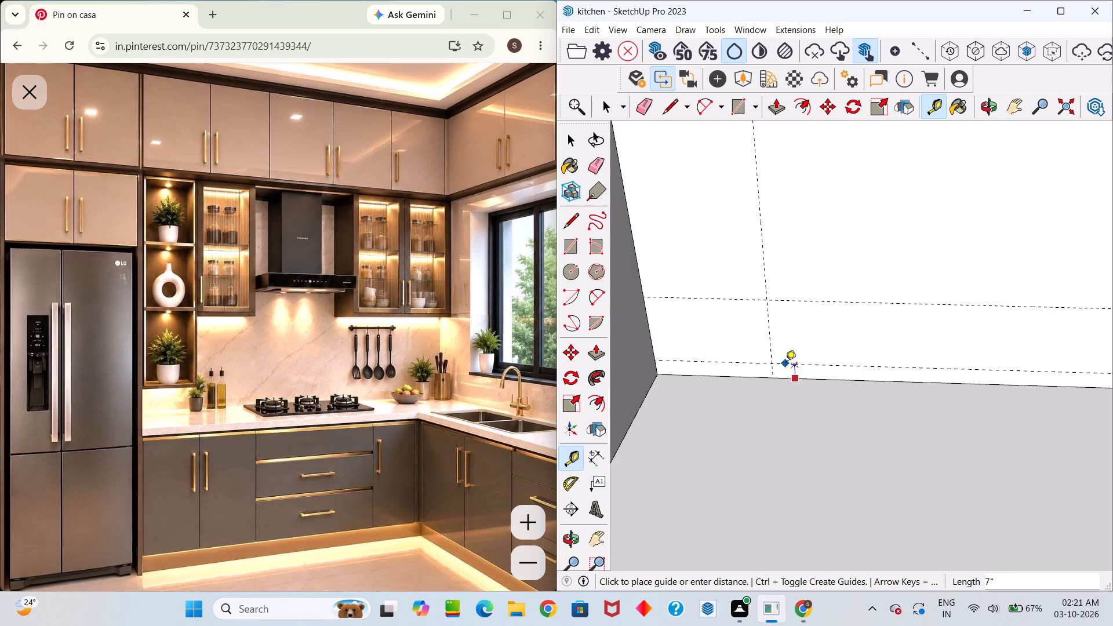
key(4)
key(Return)
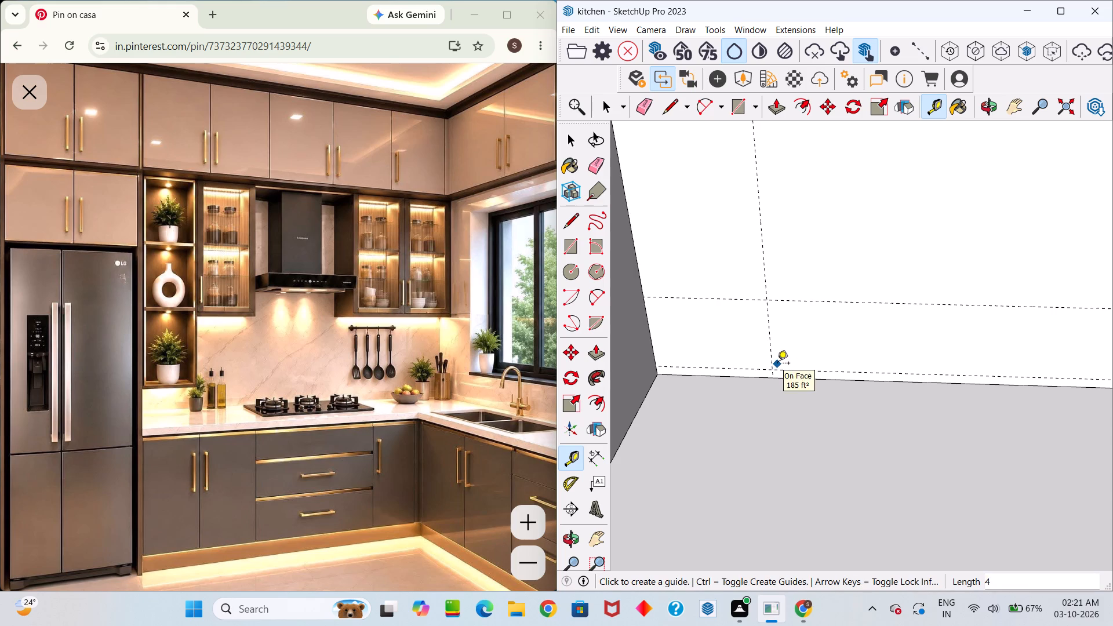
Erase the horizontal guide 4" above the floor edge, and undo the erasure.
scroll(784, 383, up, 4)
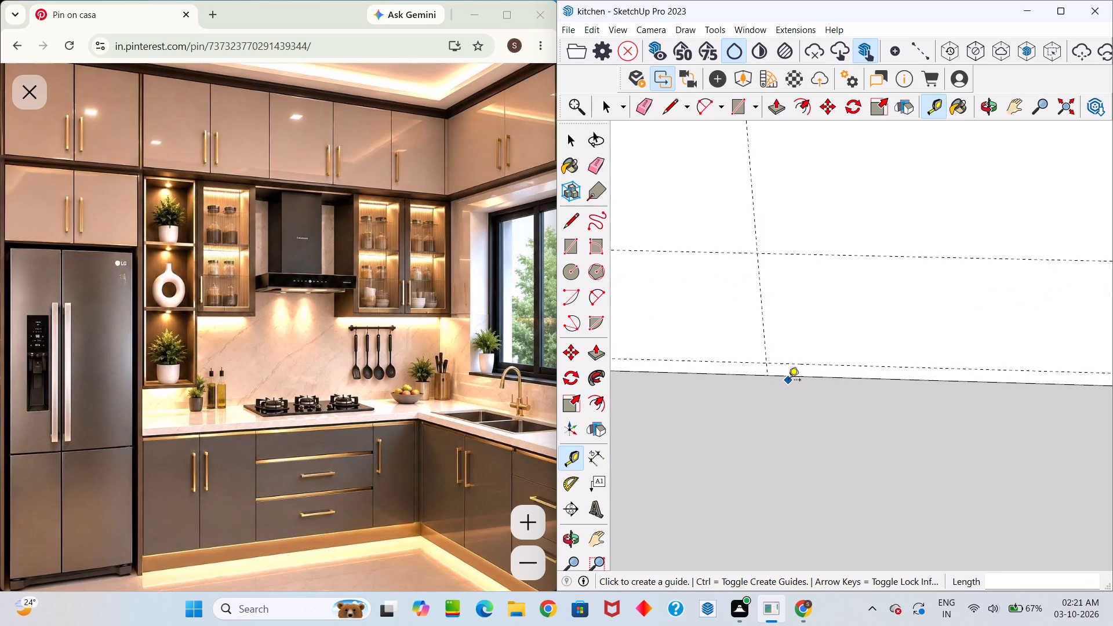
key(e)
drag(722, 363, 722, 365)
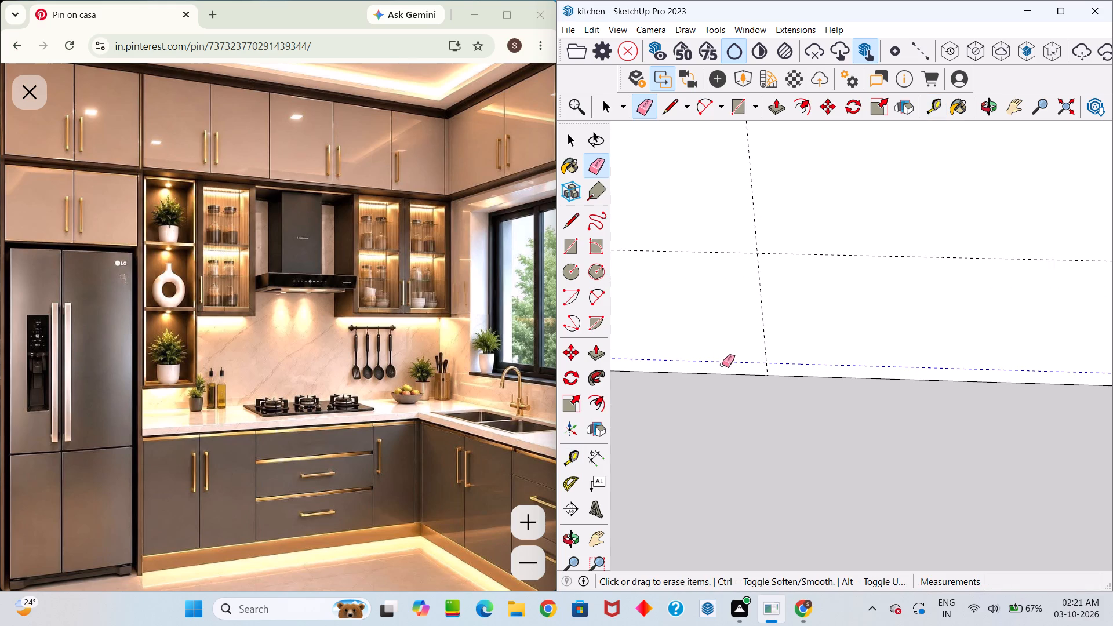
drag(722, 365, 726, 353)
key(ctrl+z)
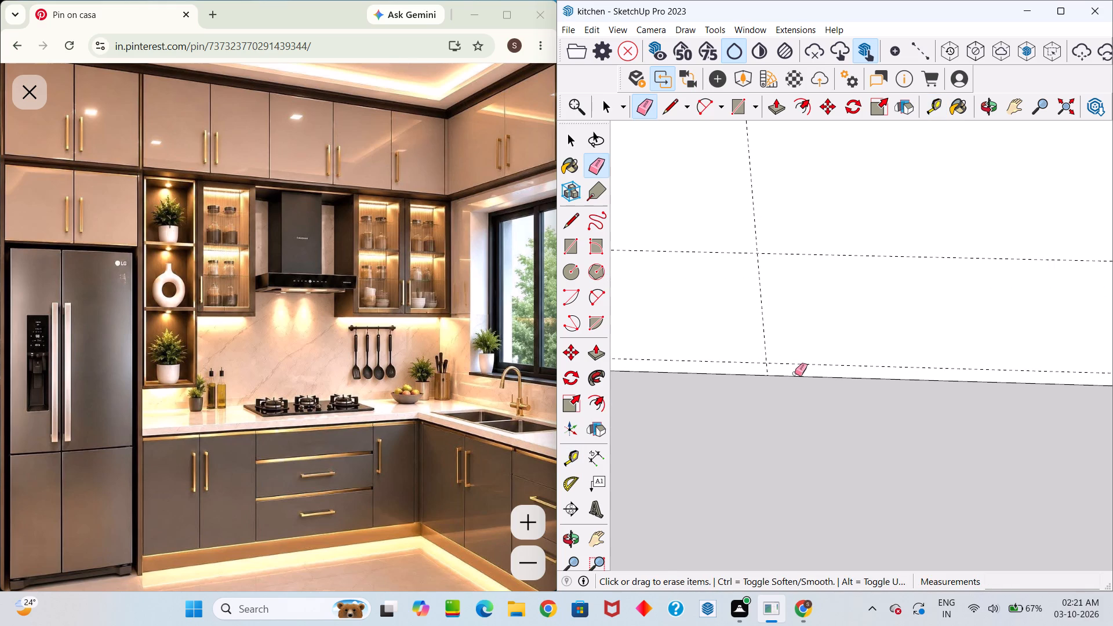
Draw a 14' 6" by 4" rectangle along the wall's base, from the low guide's crossing with the vertical guide to the window-side floor corner.
key(r)
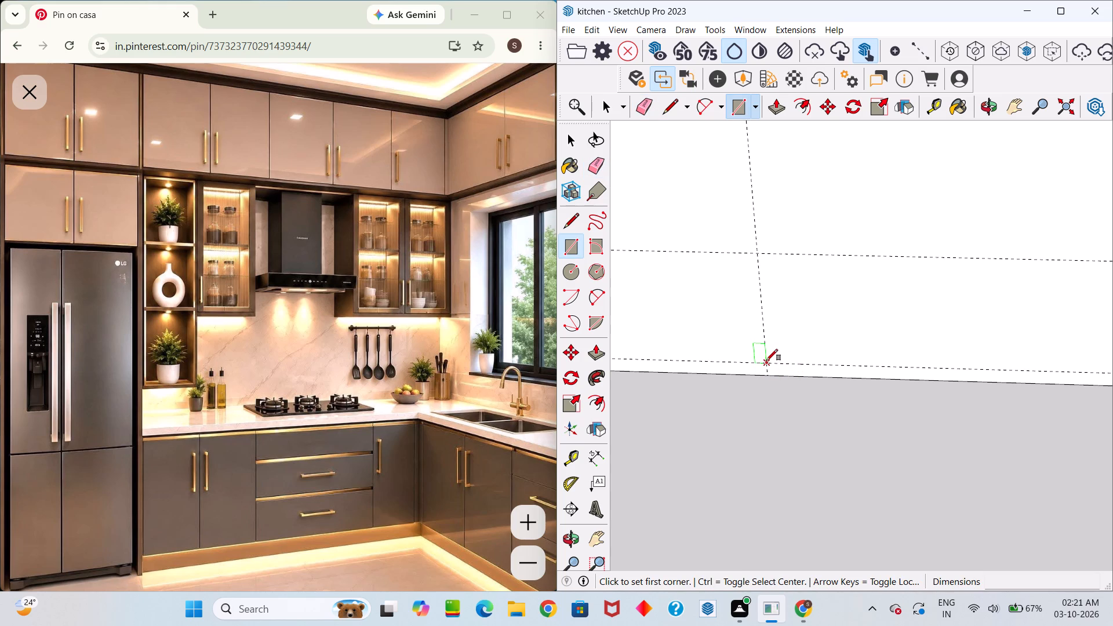
click(766, 361)
scroll(812, 375, down, 16)
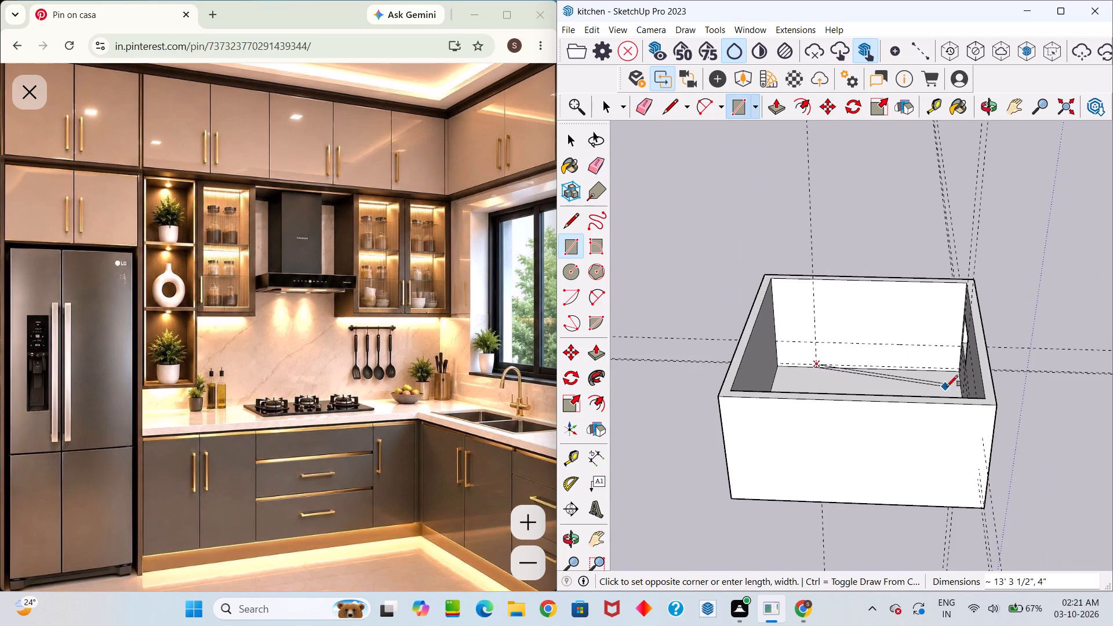
scroll(948, 387, up, 18)
scroll(960, 341, up, 4)
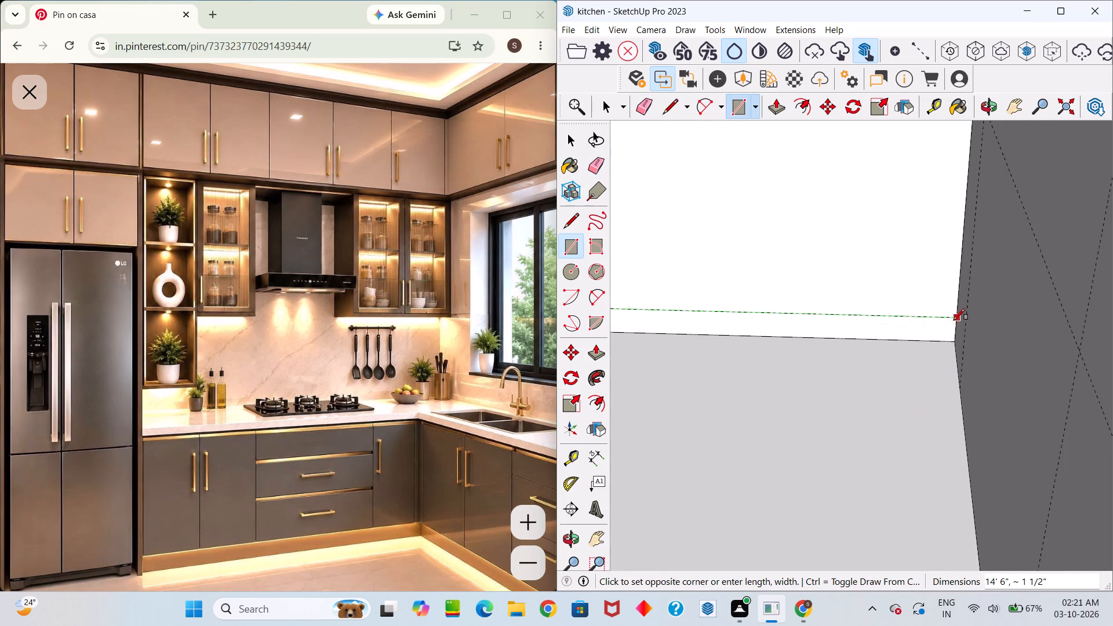
click(954, 317)
scroll(950, 345, down, 1)
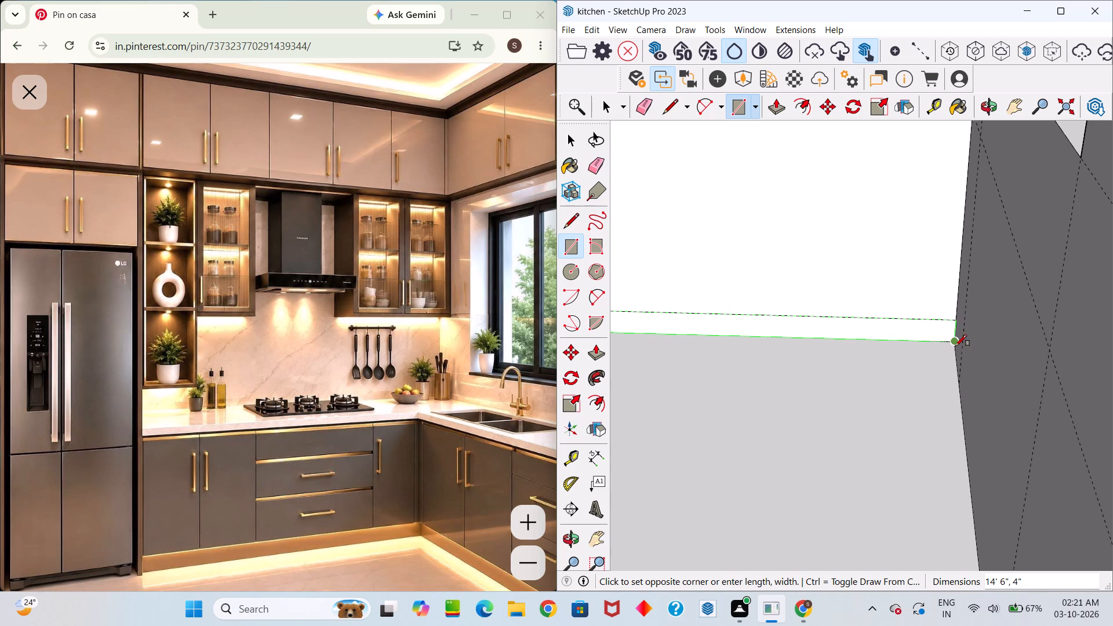
click(955, 346)
scroll(936, 368, down, 12)
scroll(889, 424, down, 4)
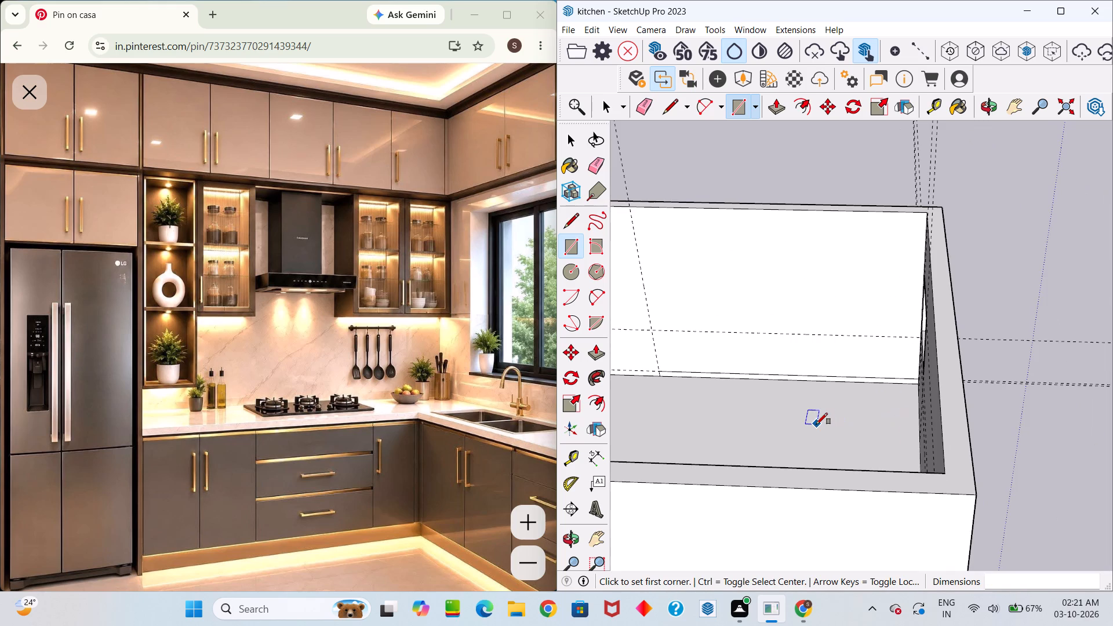
key(space)
Push/Pull the 4" high base strip out from the wall by 1".
scroll(818, 376, up, 4)
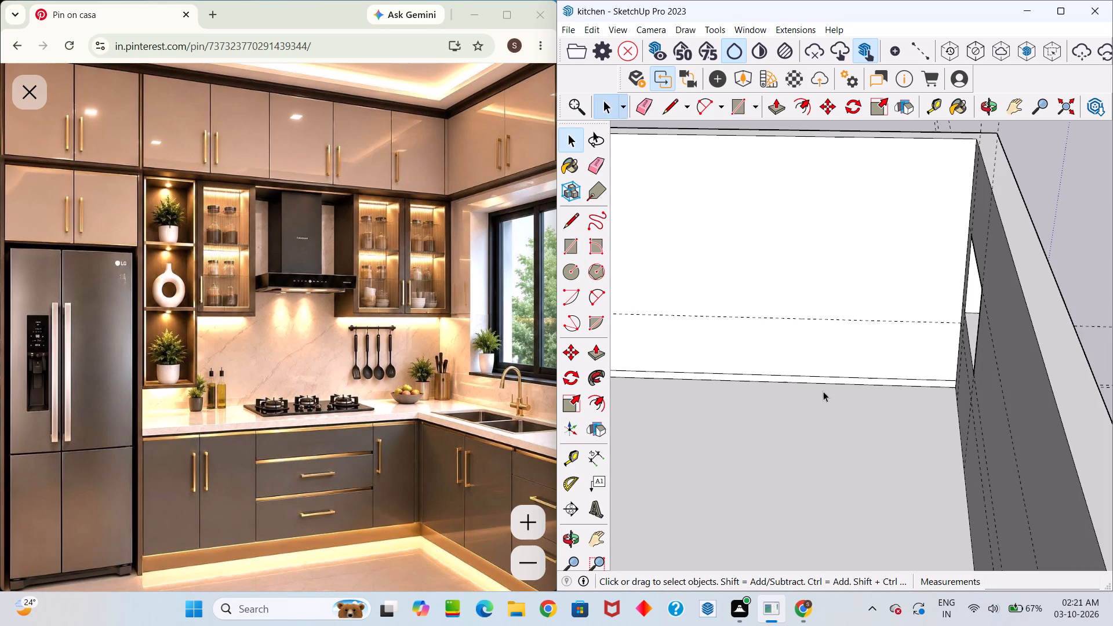
key(p)
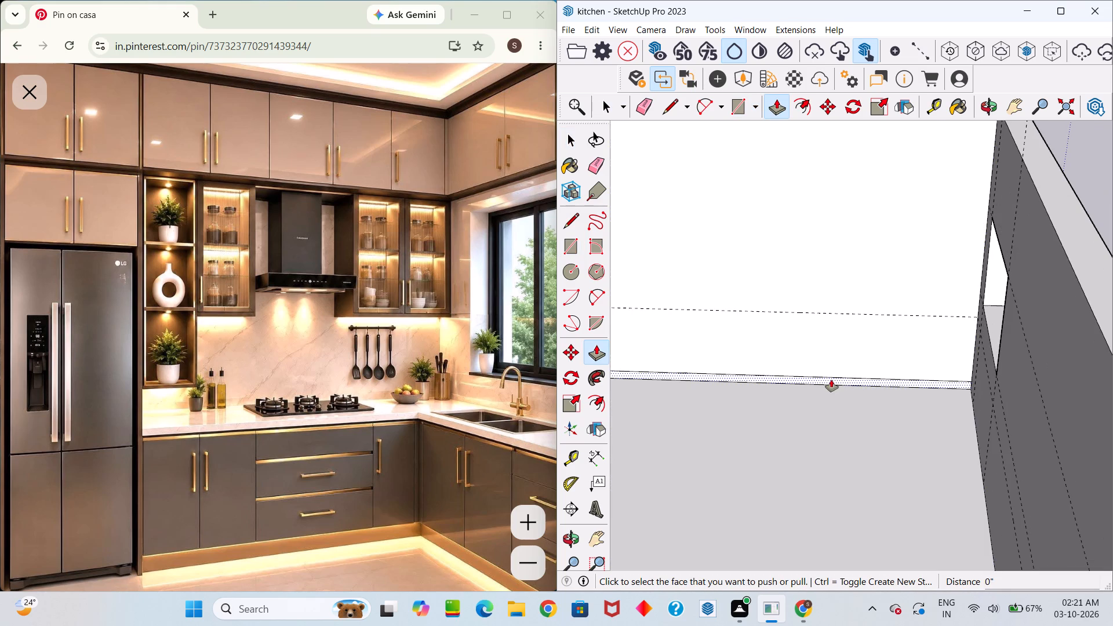
click(831, 379)
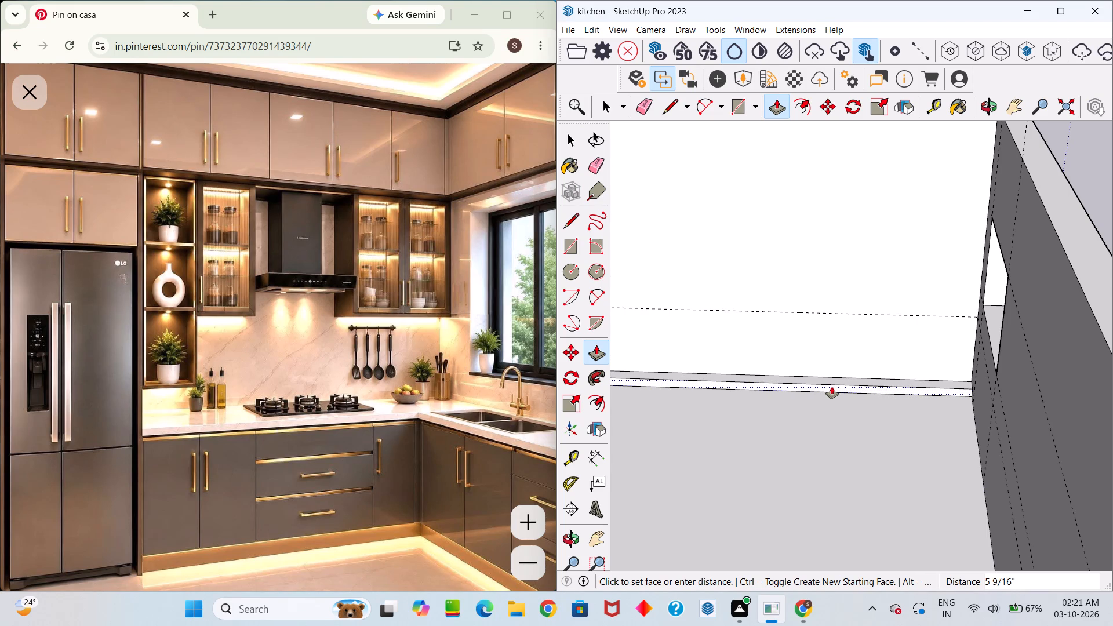
key(1)
key(Return)
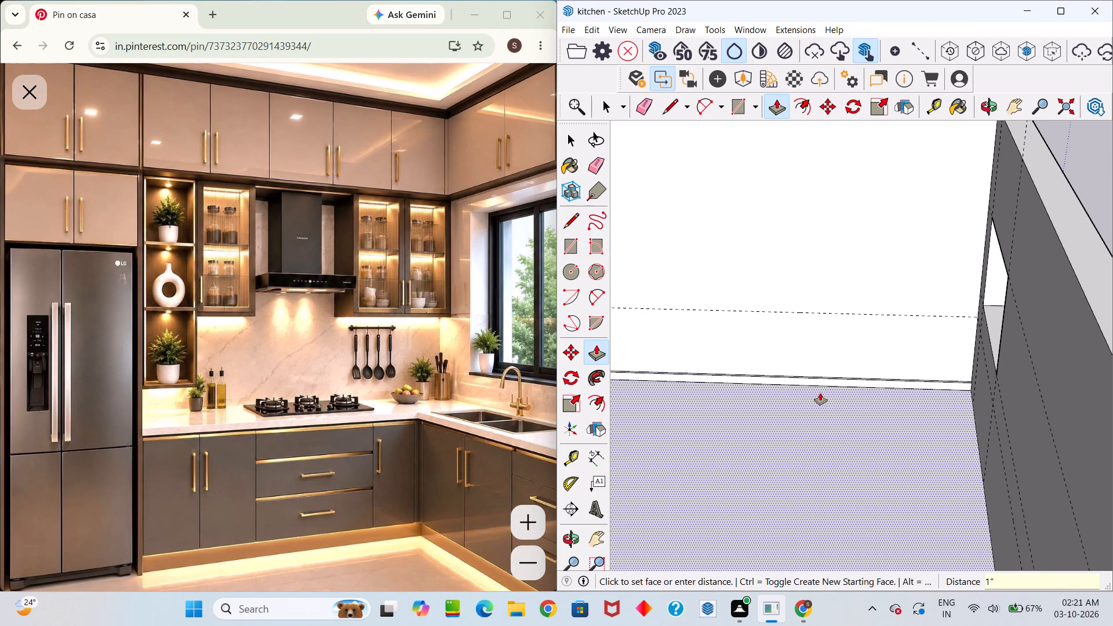
Push/Pull the front face of the base strip outward by a further 2".
scroll(820, 393, up, 11)
middle_drag(844, 367, 824, 443)
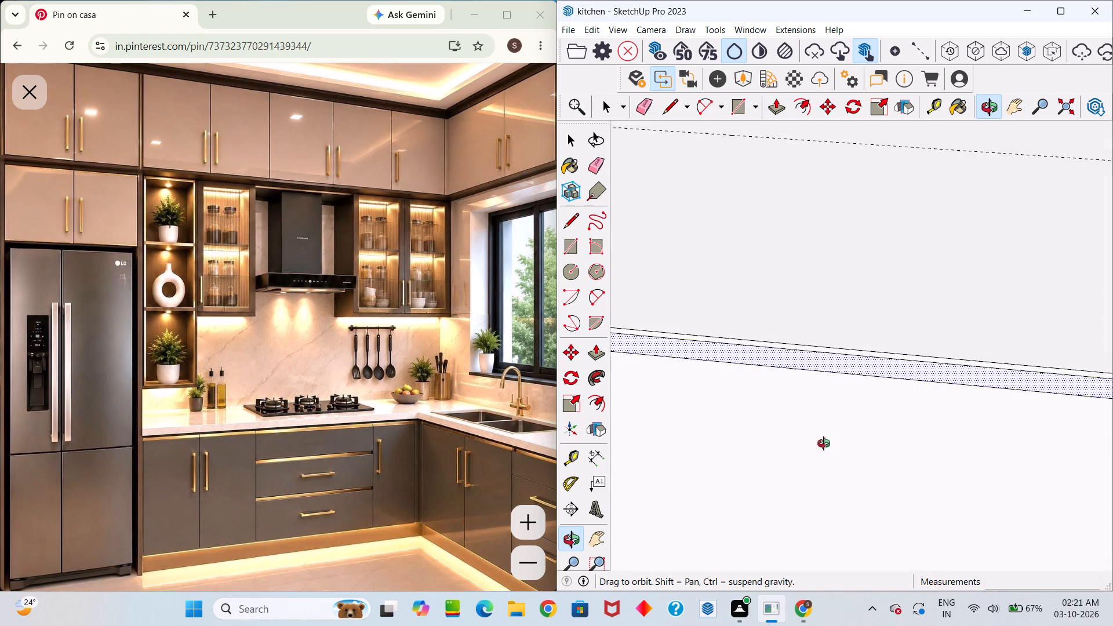
middle_drag(824, 443, 823, 448)
middle_click(823, 448)
scroll(824, 445, up, 1)
scroll(857, 444, down, 7)
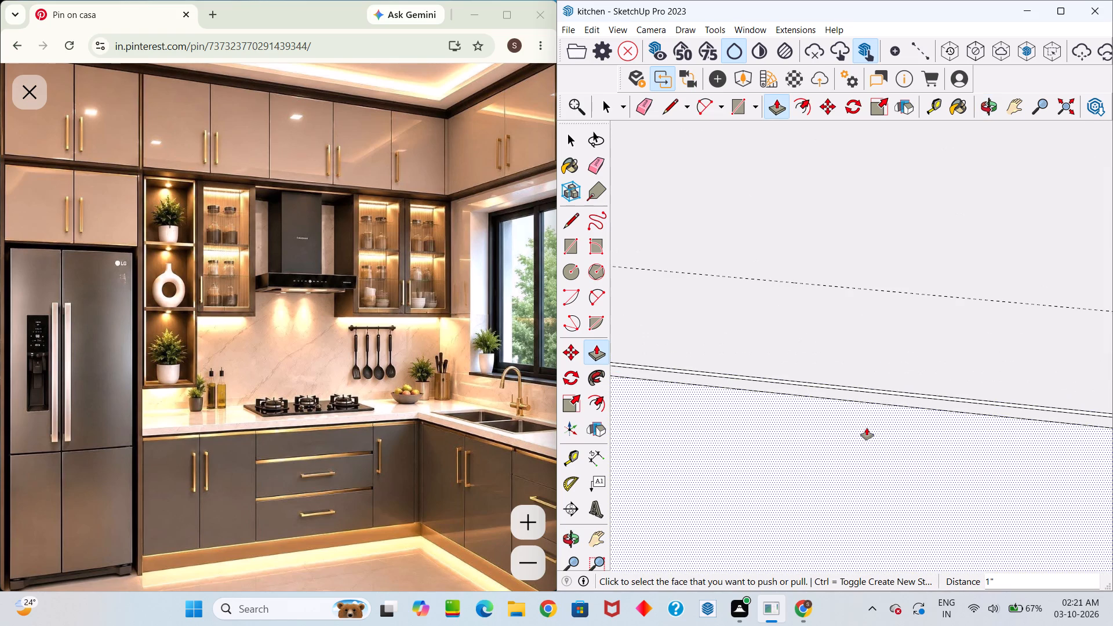
scroll(843, 433, down, 6)
scroll(830, 395, up, 5)
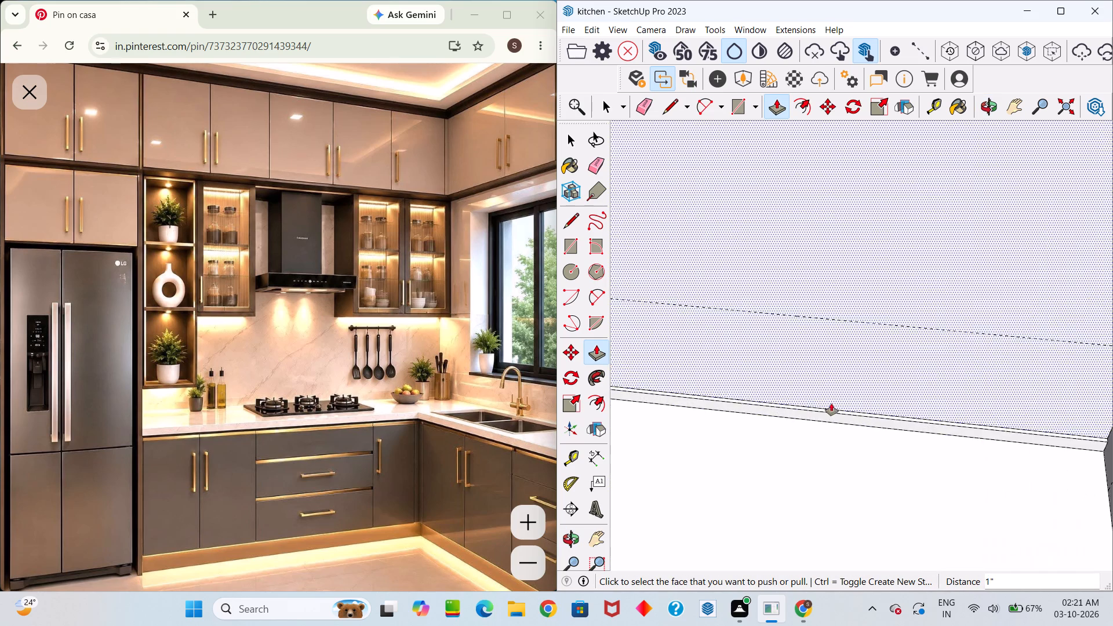
scroll(831, 403, up, 5)
click(827, 422)
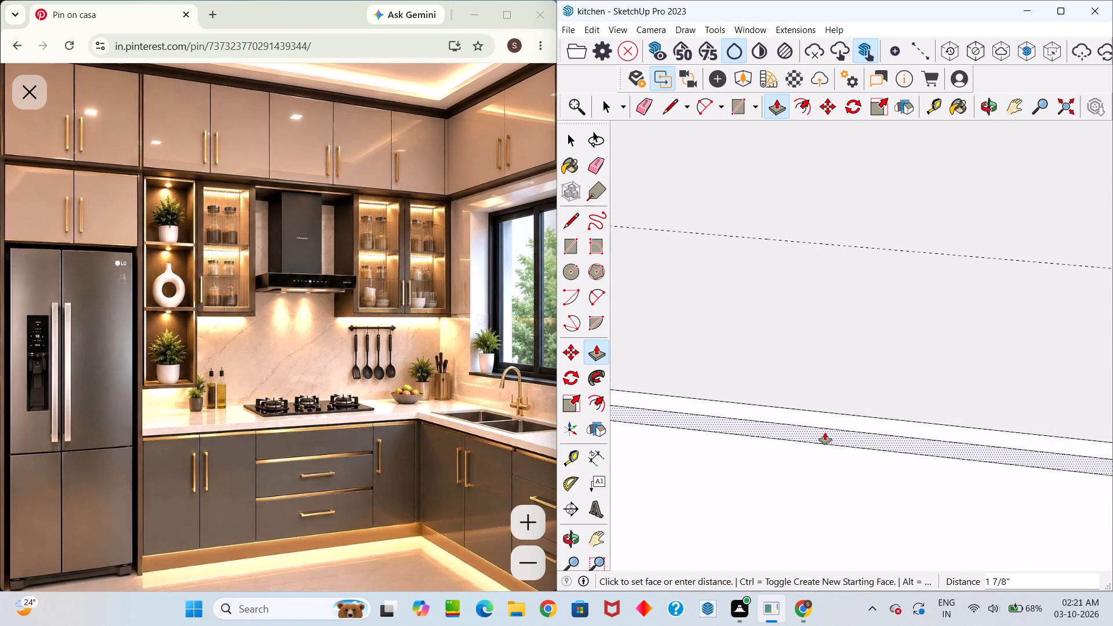
key(2)
key(Return)
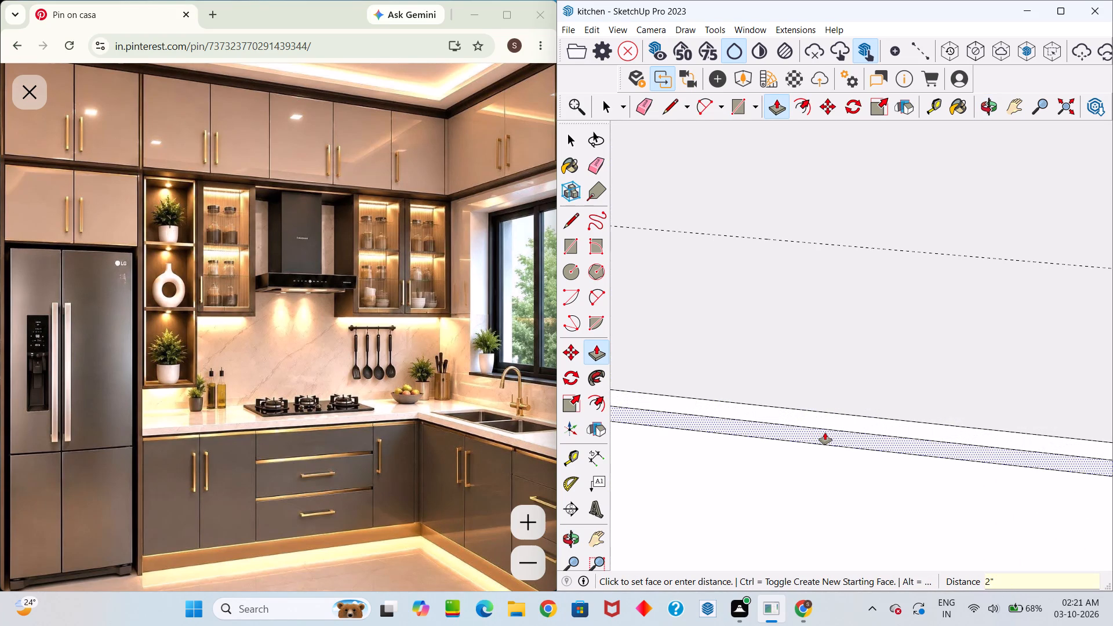
Draw a 14' 6" by 2' 8" rectangle on the wall, from the upper guide crossing to the window-side corner where the base strip meets the wall.
scroll(852, 412, down, 12)
middle_drag(874, 437, 909, 327)
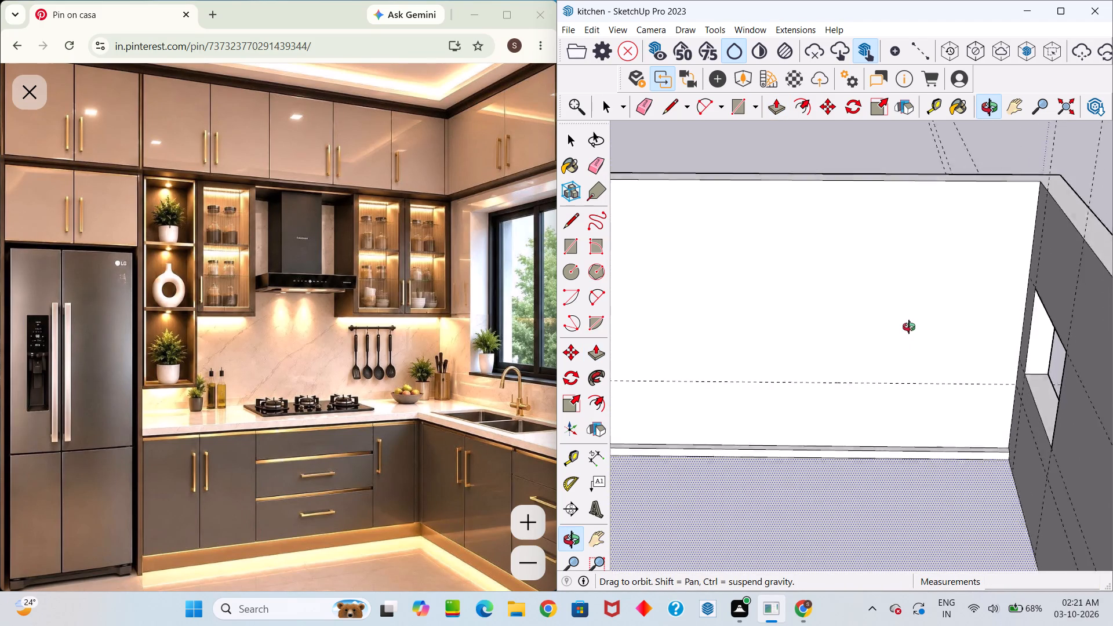
middle_drag(909, 327, 910, 304)
scroll(878, 445, up, 4)
scroll(870, 437, down, 10)
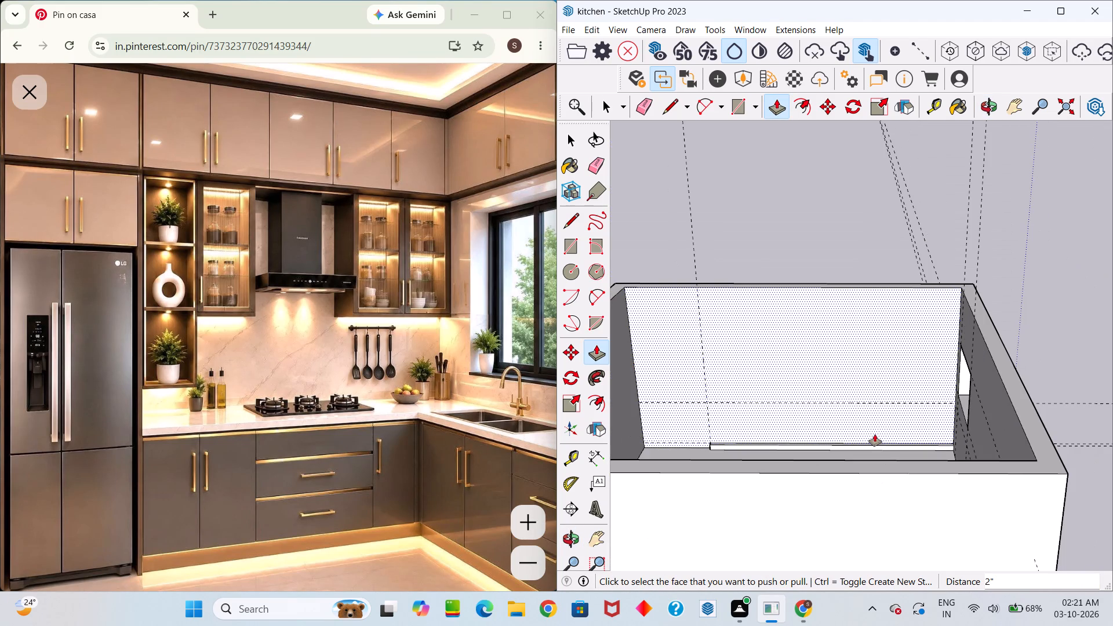
key(r)
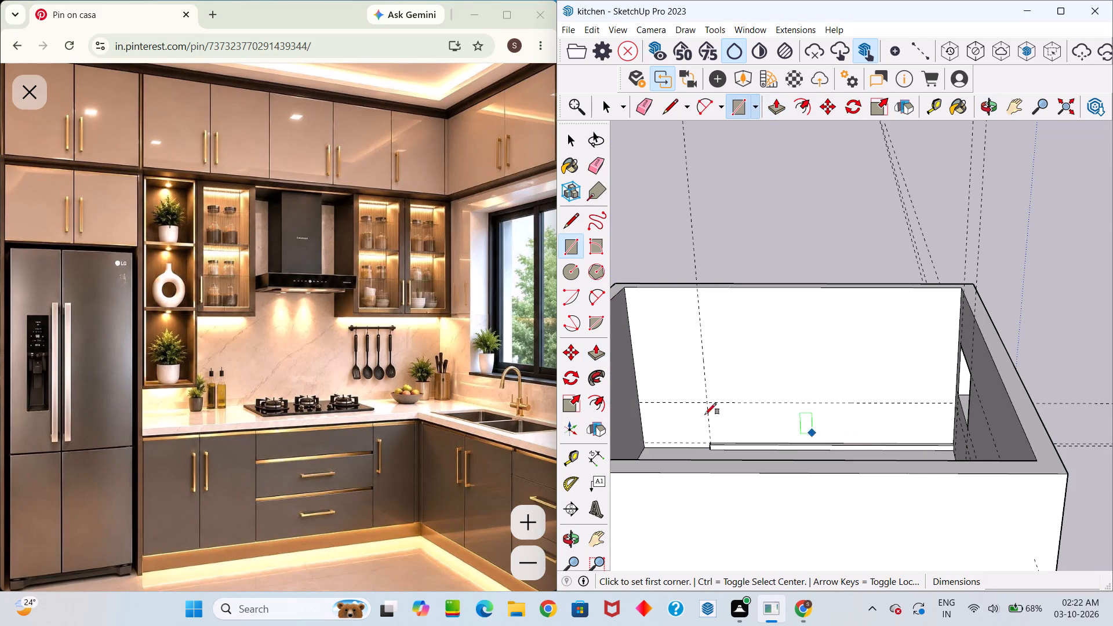
click(705, 400)
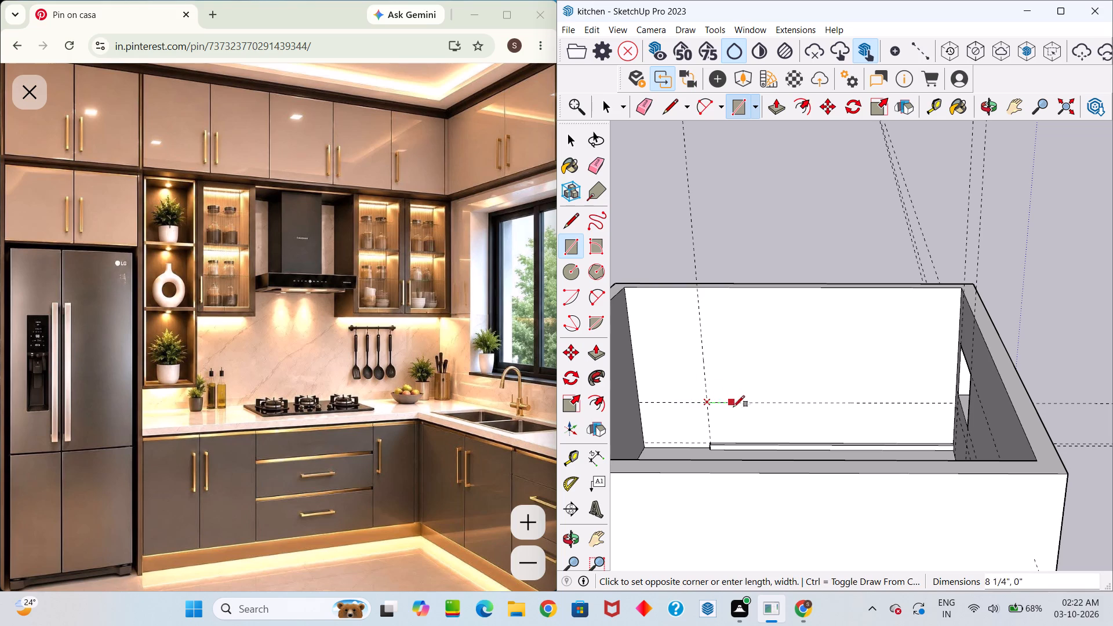
scroll(933, 431, up, 9)
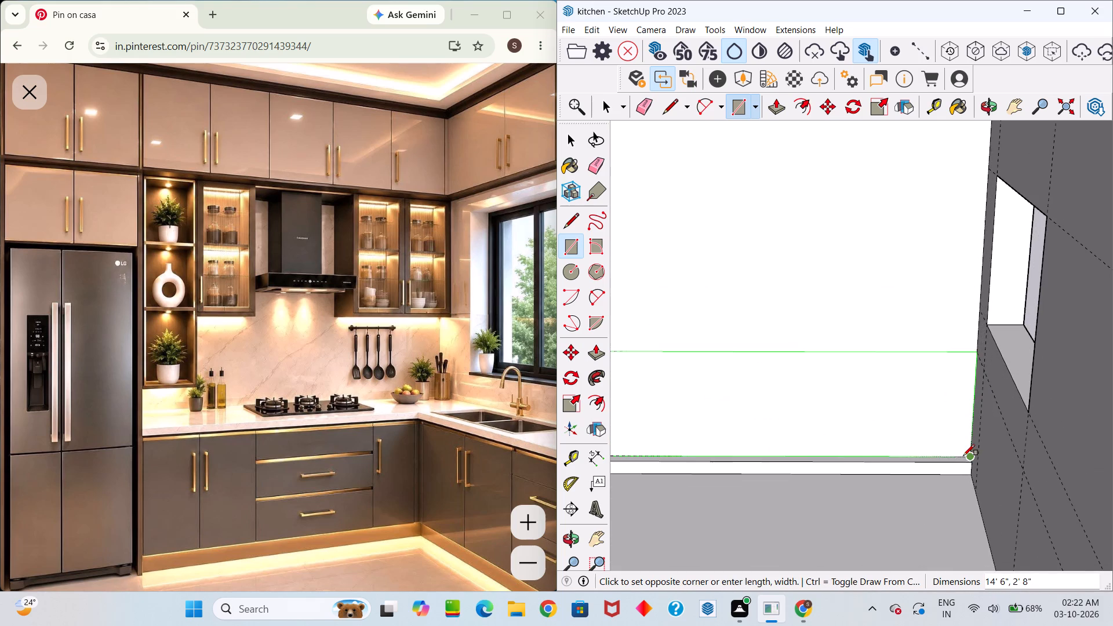
scroll(969, 452, up, 12)
click(973, 466)
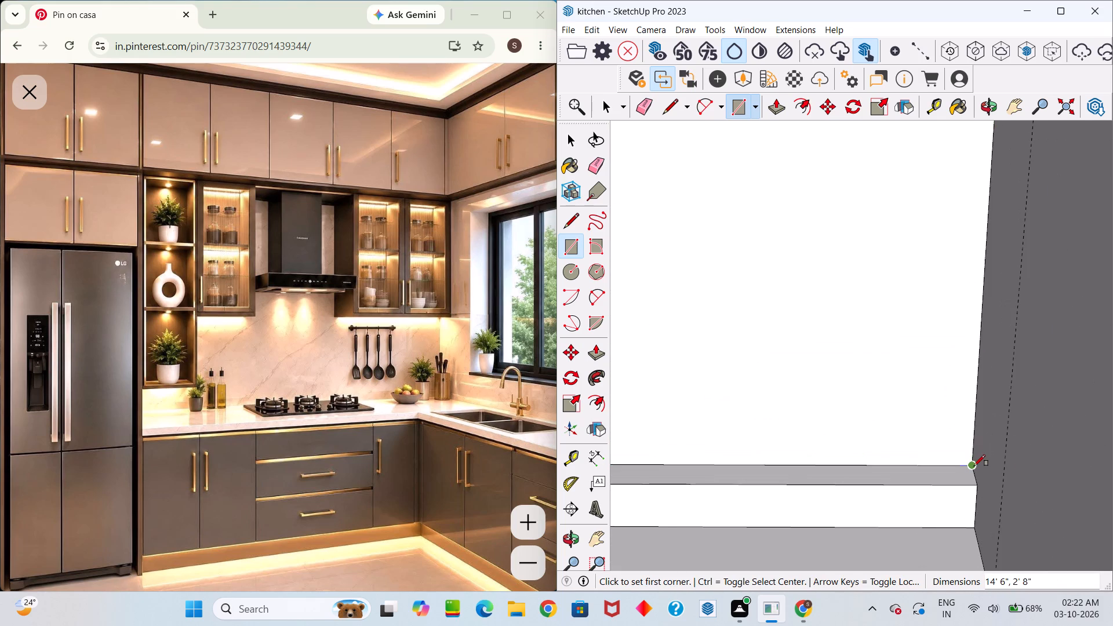
scroll(966, 460, down, 10)
Push/Pull the lower cabinet rectangle out 3" from the wall, flush with the front of the base strip.
key(p)
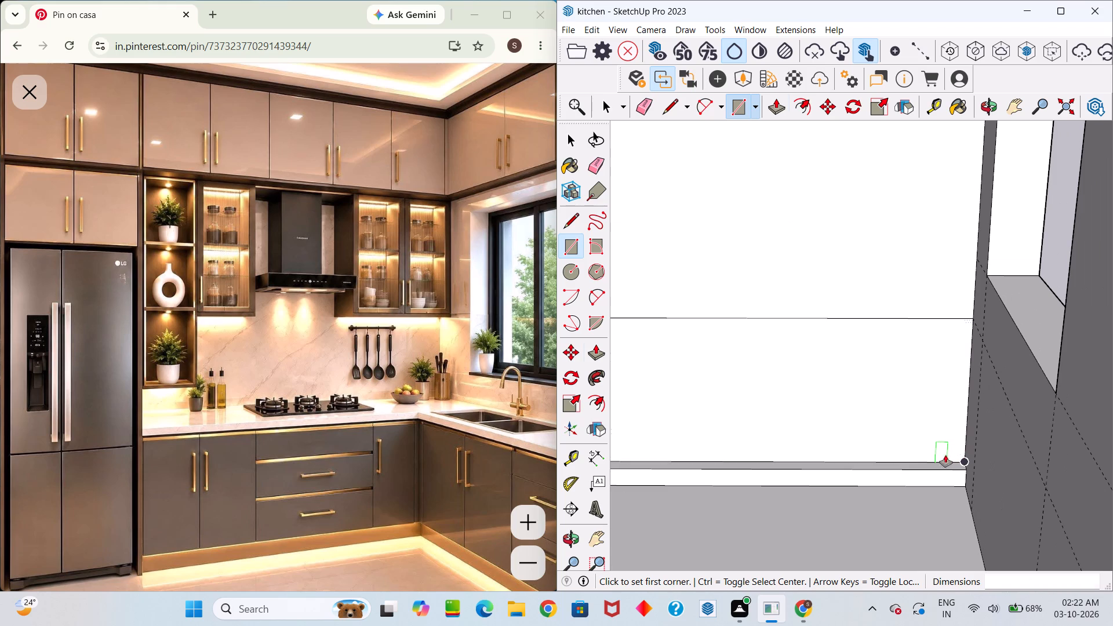
click(878, 420)
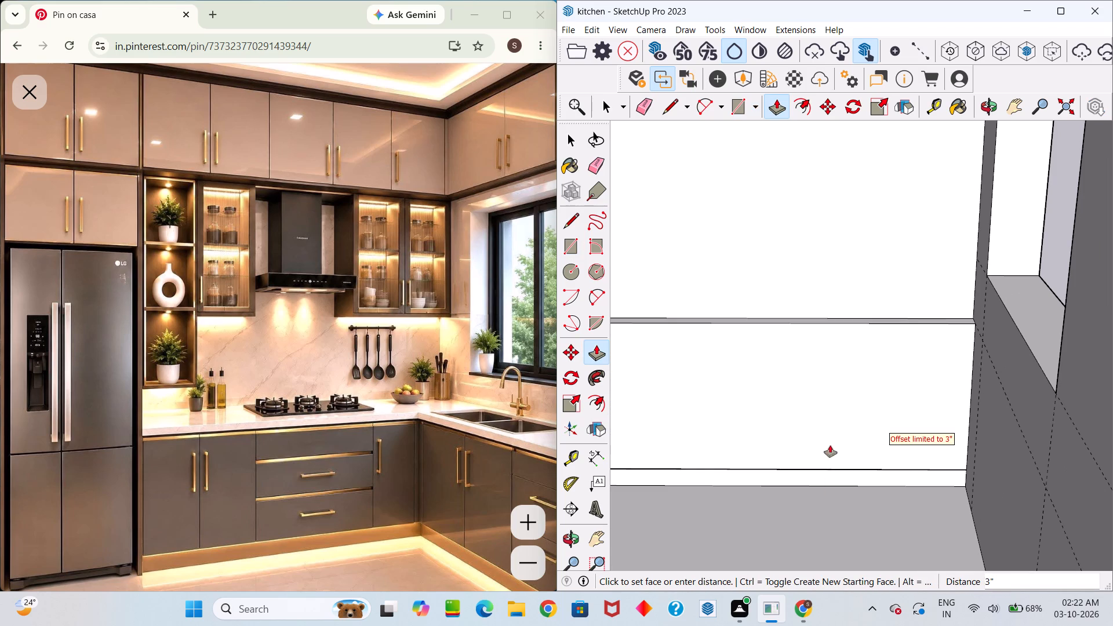
middle_drag(831, 435, 854, 509)
scroll(852, 515, down, 5)
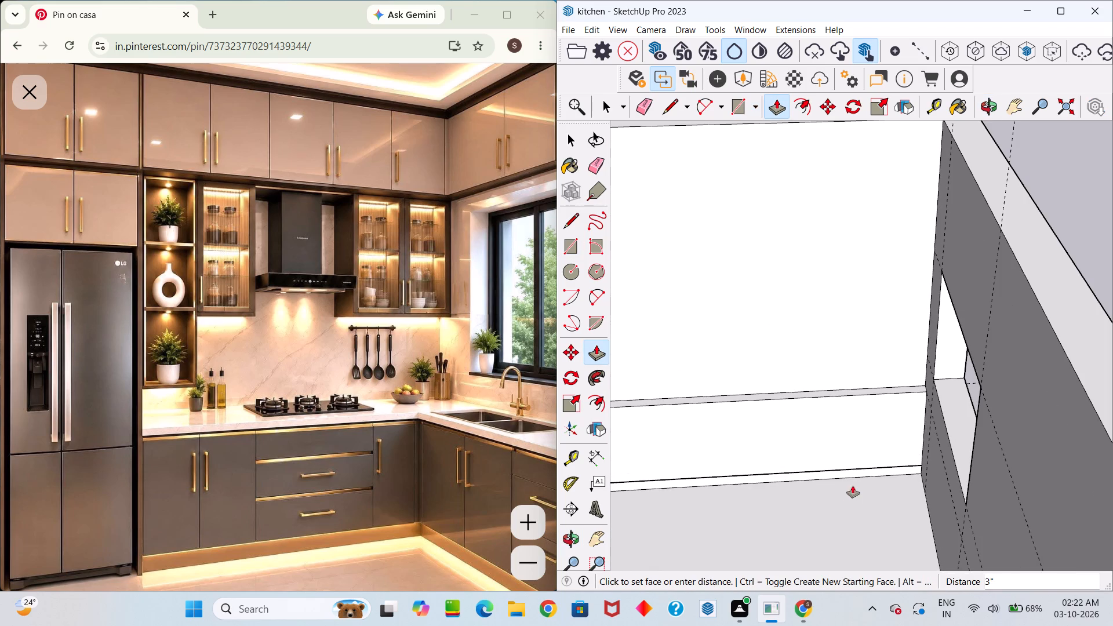
click(846, 463)
Push/Pull the lower cabinet's front face outward by a further 2'.
click(841, 442)
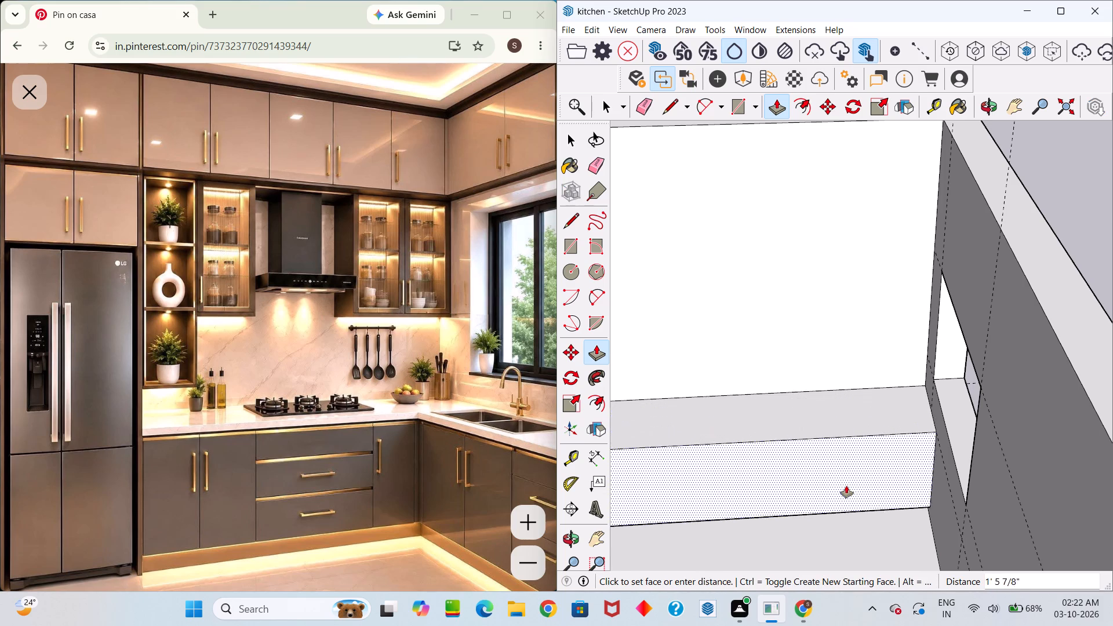
scroll(846, 483, down, 9)
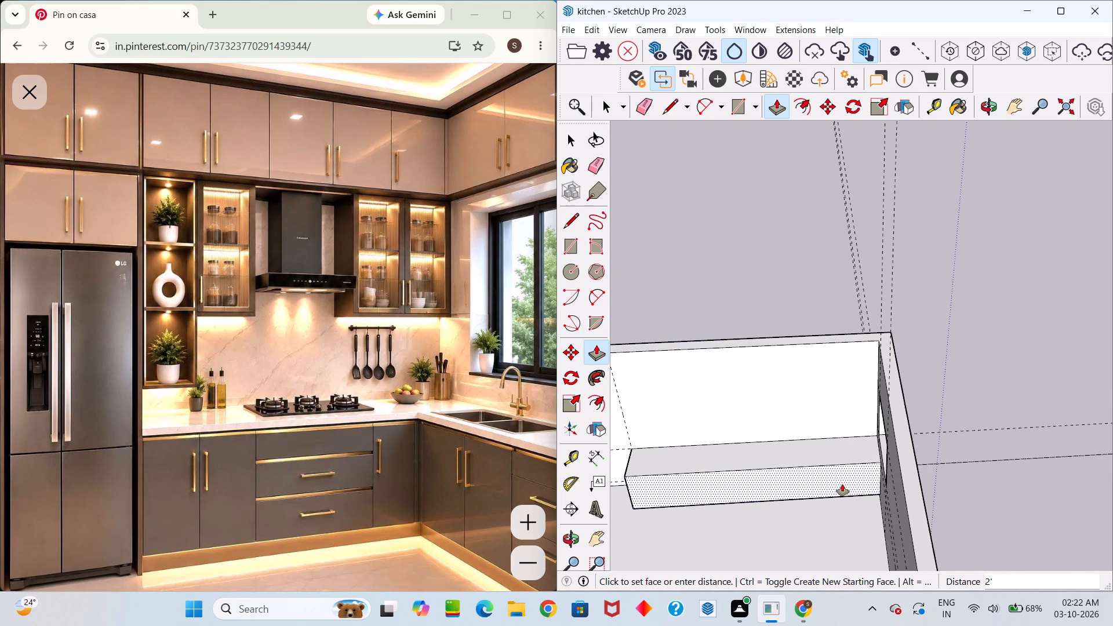
text(2')
key(Return)
Place a horizontal guide on the window wall 4" above the floor edge.
scroll(828, 481, down, 6)
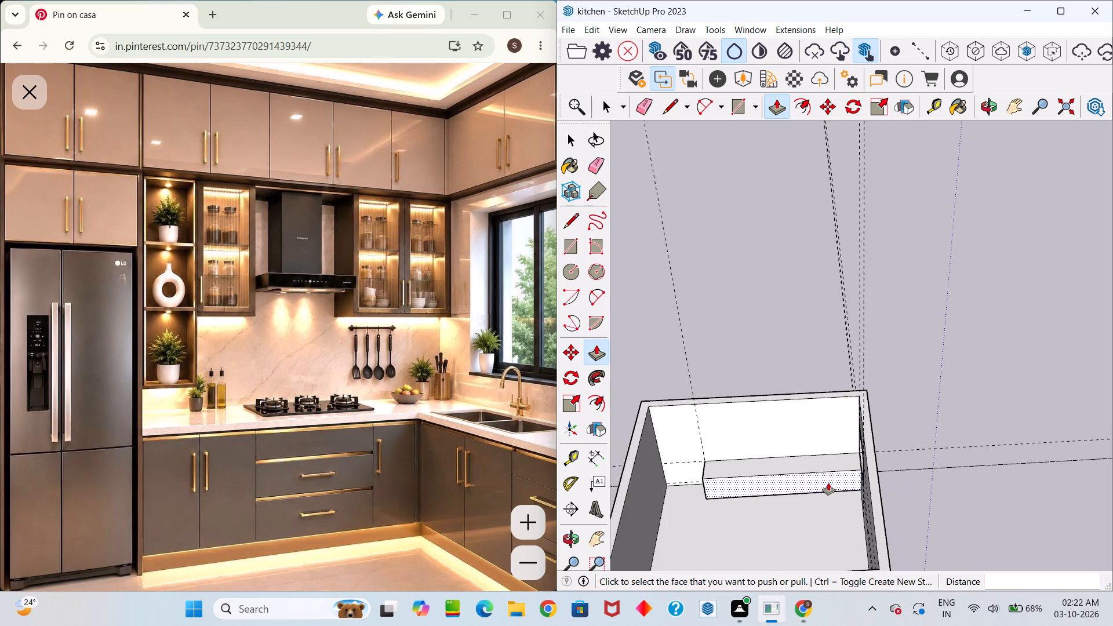
middle_drag(822, 484, 1070, 495)
scroll(991, 525, up, 6)
scroll(947, 489, up, 2)
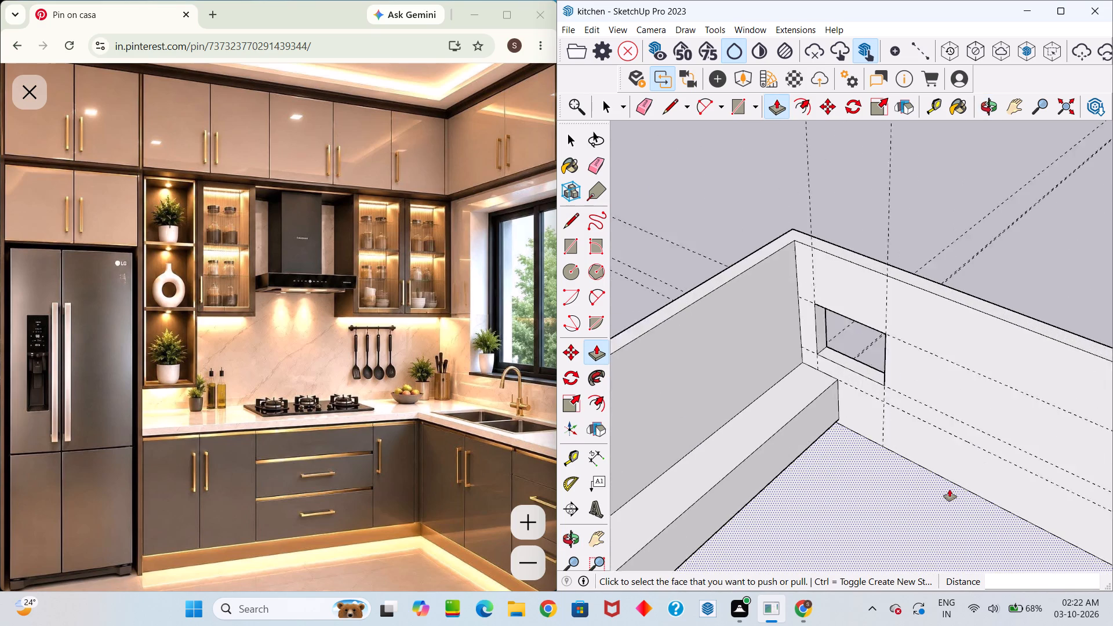
scroll(950, 489, up, 2)
middle_drag(952, 493, 1052, 425)
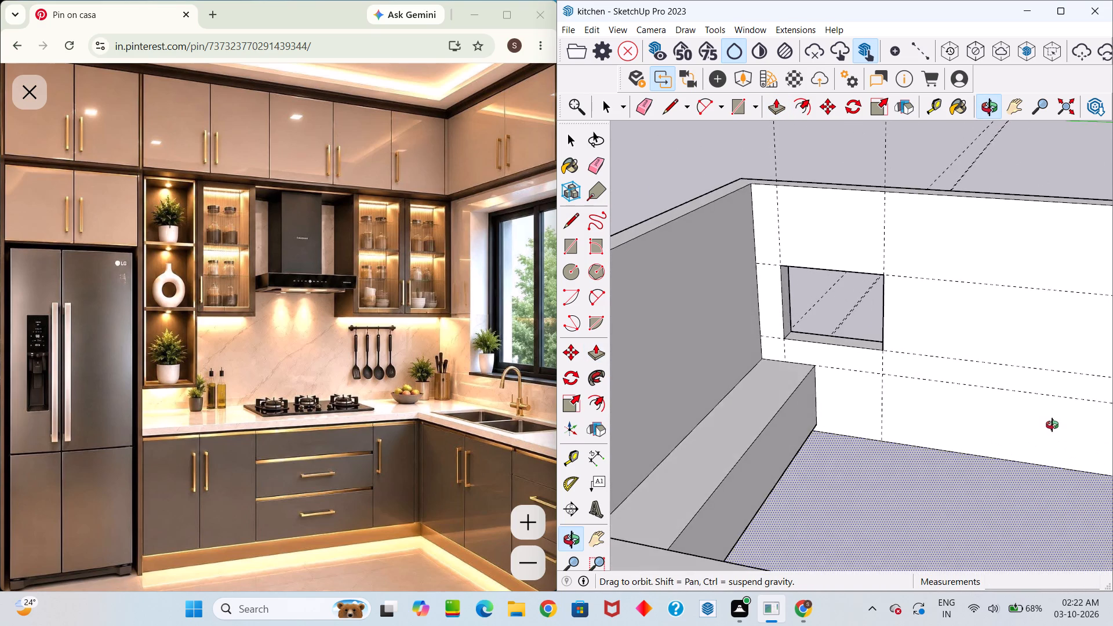
middle_drag(1052, 425, 1082, 421)
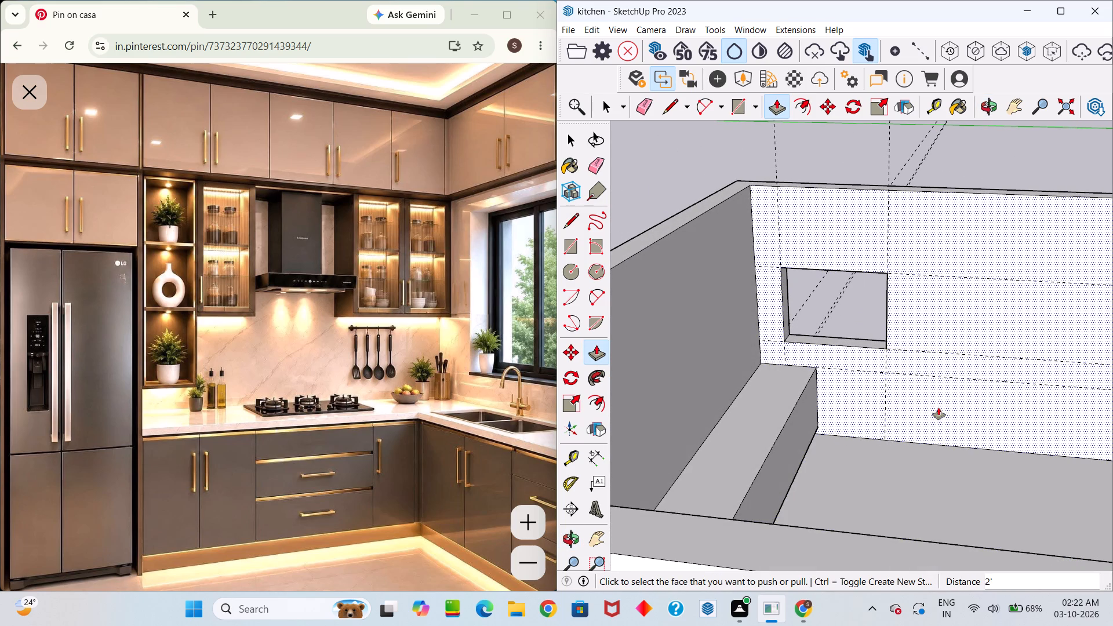
key(t)
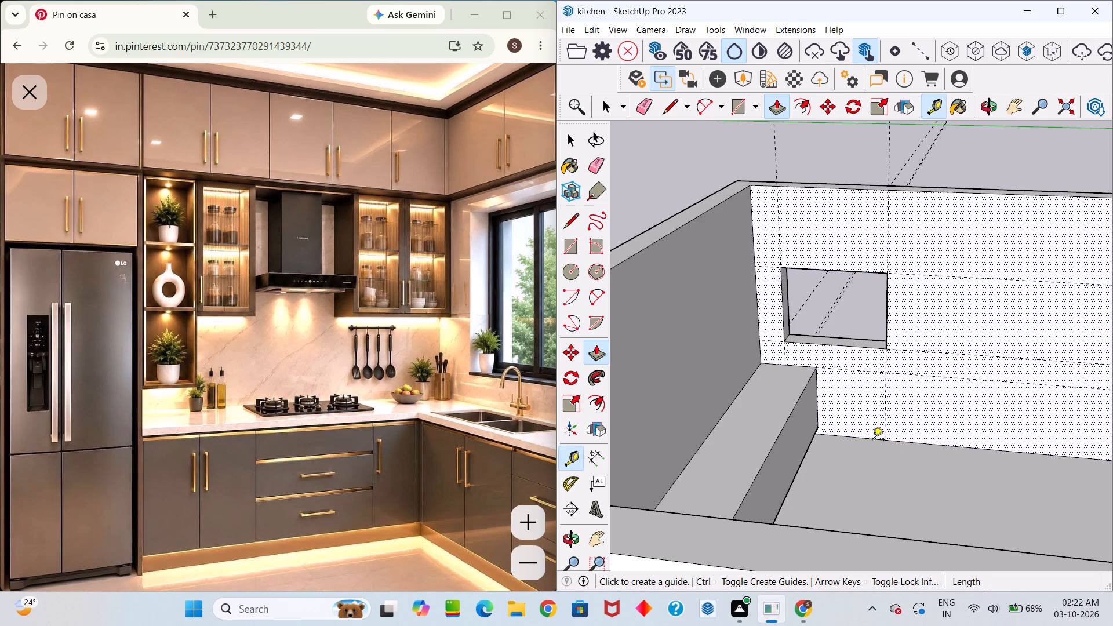
click(873, 442)
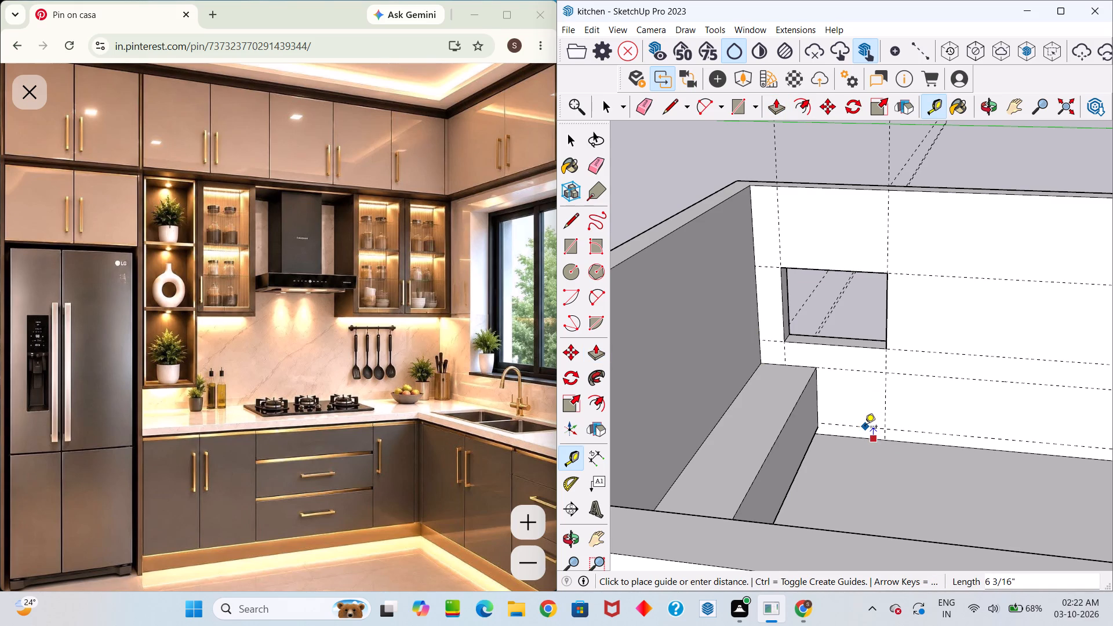
key(4)
key(Return)
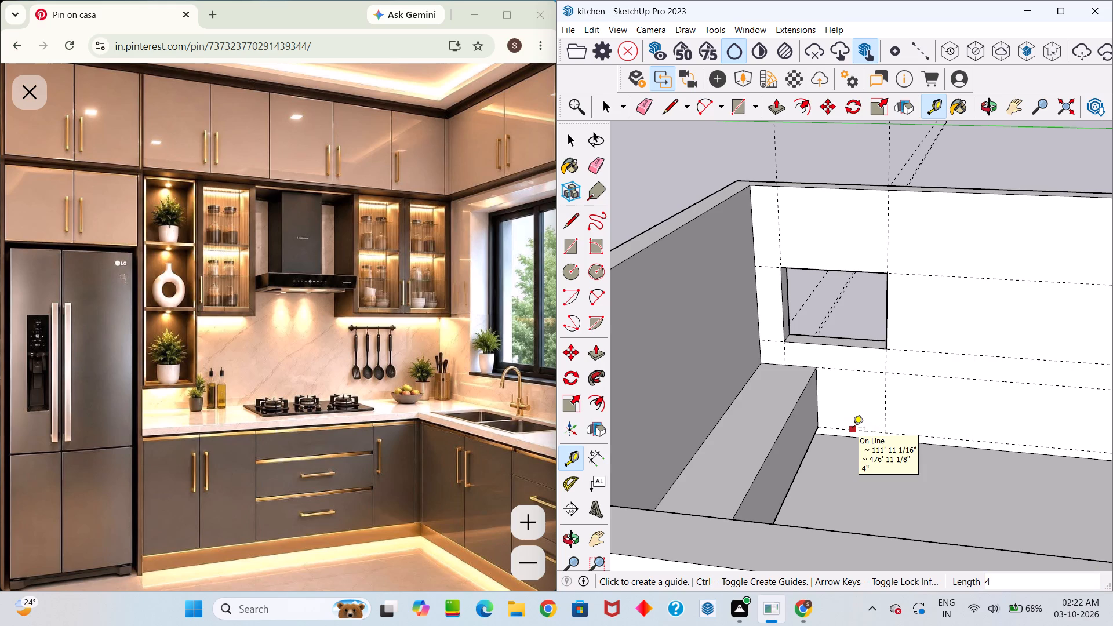
Add a 4" vertical guide on the window wall from the cabinet's bottom front corner down to the floor edge.
middle_drag(839, 433, 737, 465)
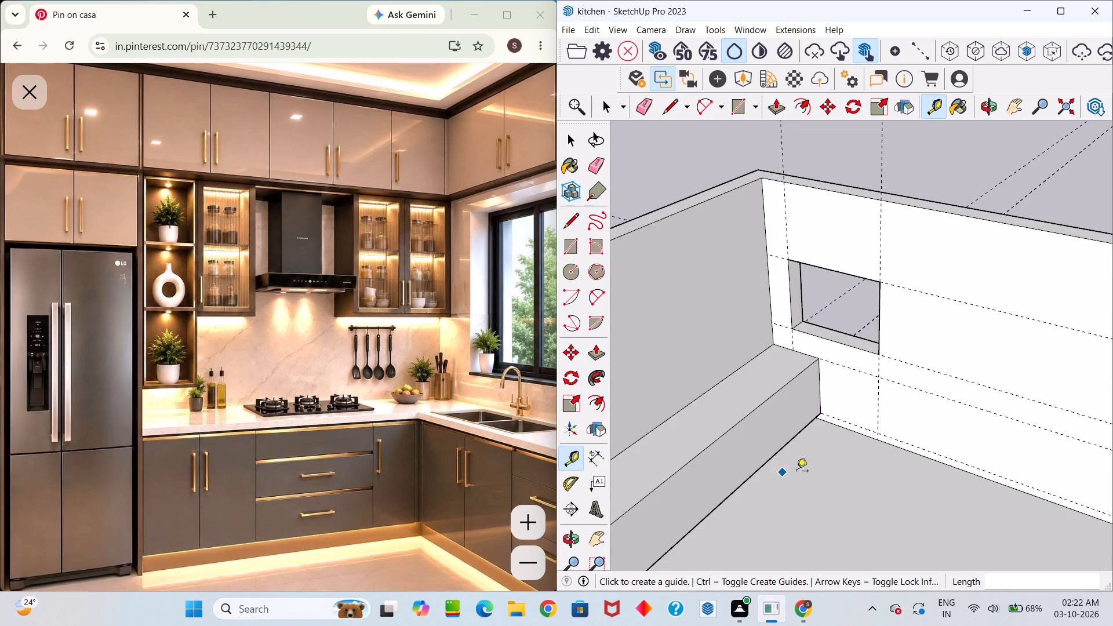
scroll(796, 472, up, 6)
scroll(834, 417, up, 12)
middle_drag(835, 336, 861, 300)
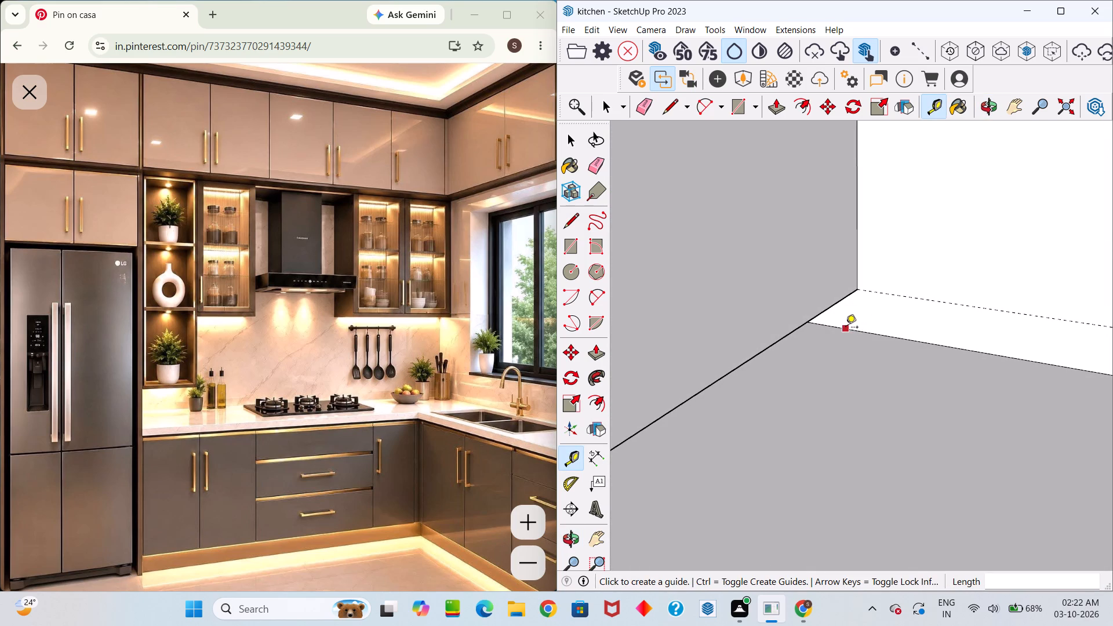
click(856, 292)
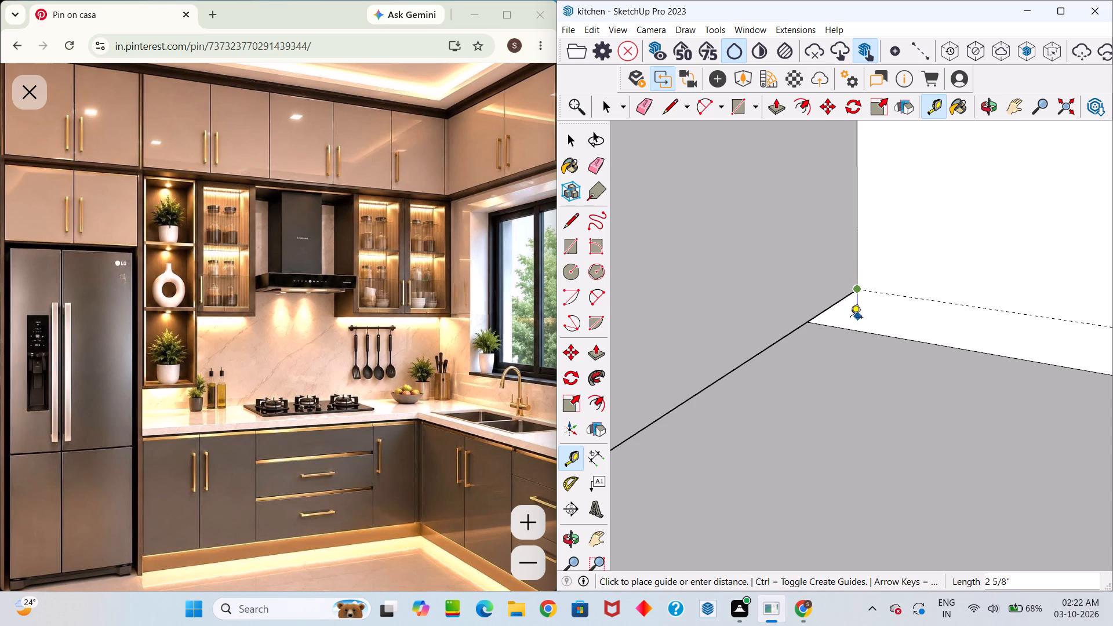
click(859, 331)
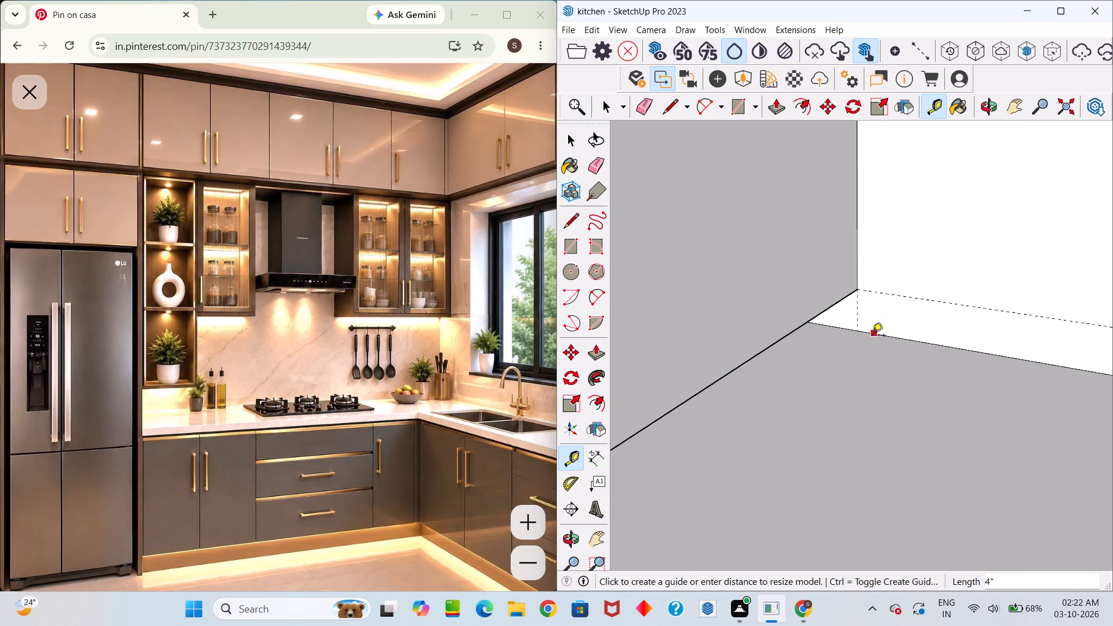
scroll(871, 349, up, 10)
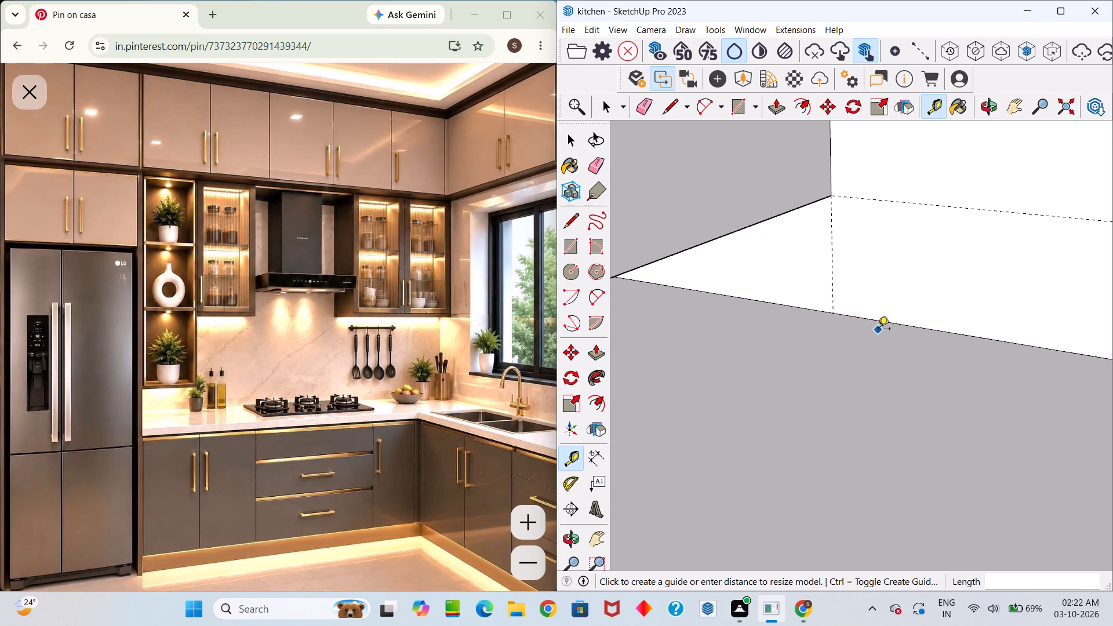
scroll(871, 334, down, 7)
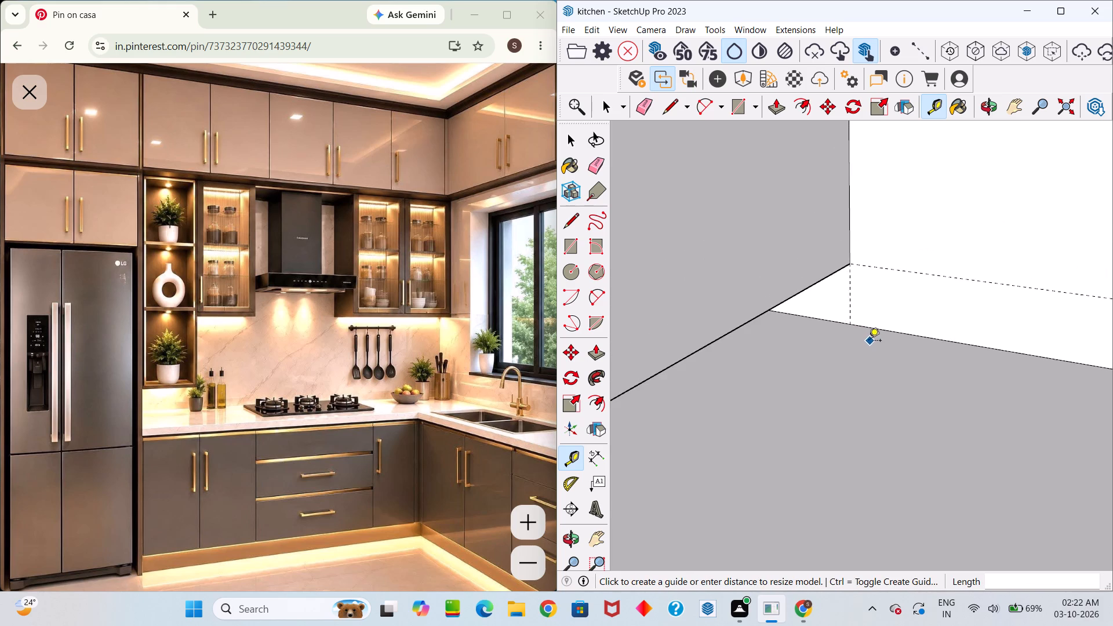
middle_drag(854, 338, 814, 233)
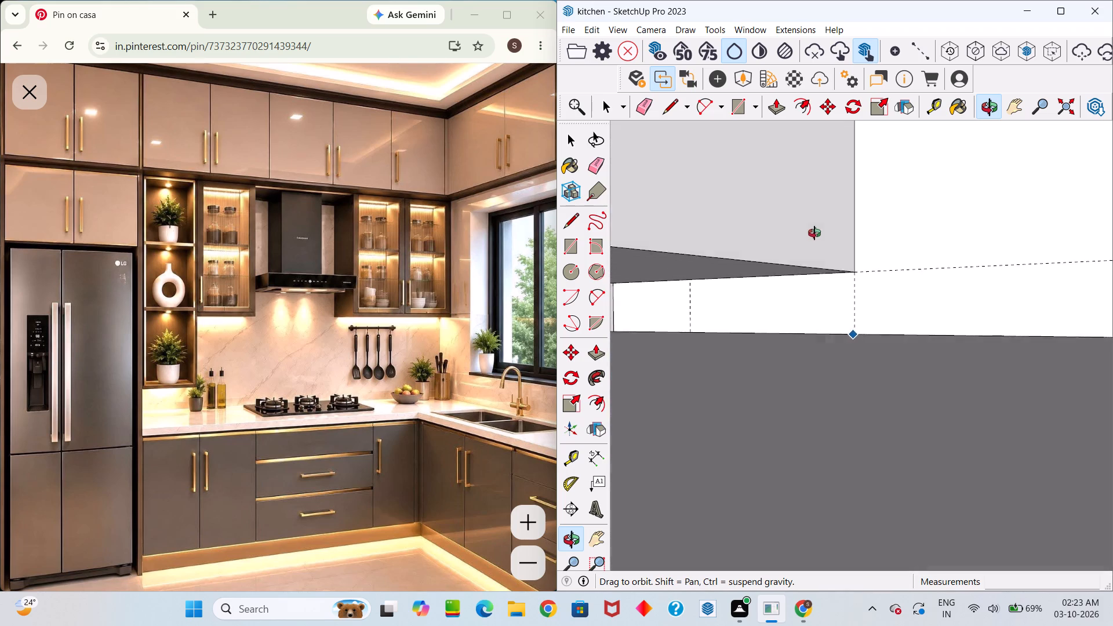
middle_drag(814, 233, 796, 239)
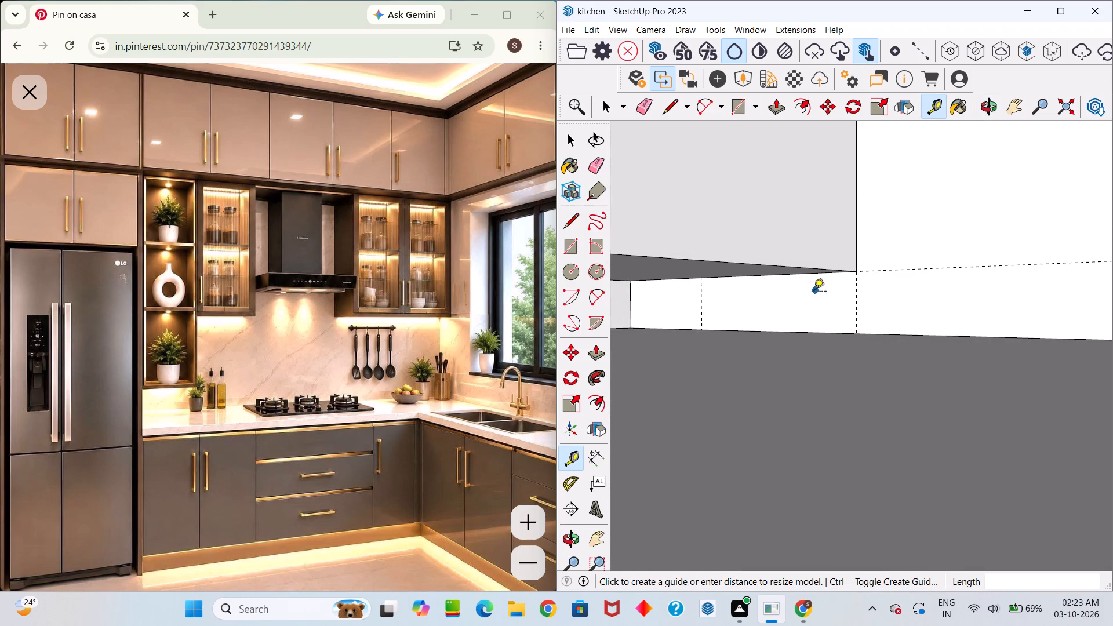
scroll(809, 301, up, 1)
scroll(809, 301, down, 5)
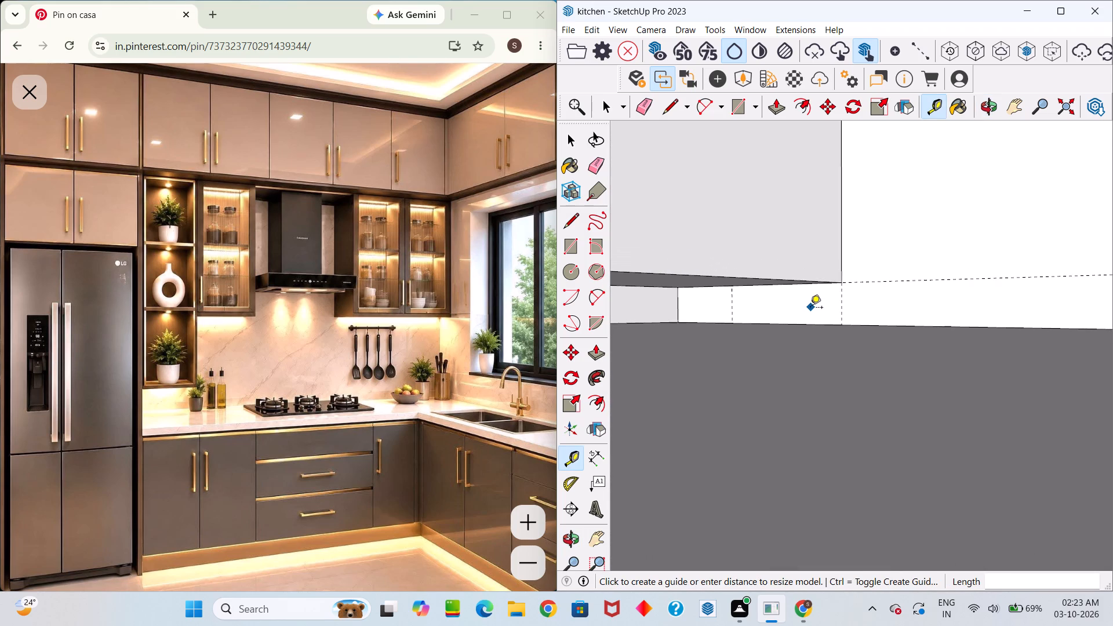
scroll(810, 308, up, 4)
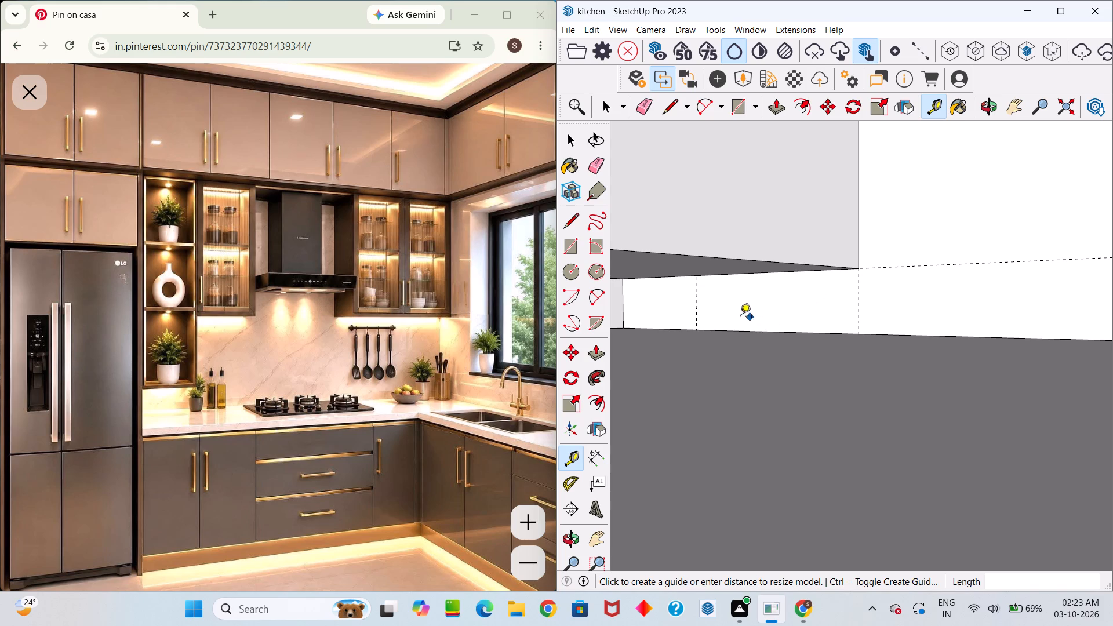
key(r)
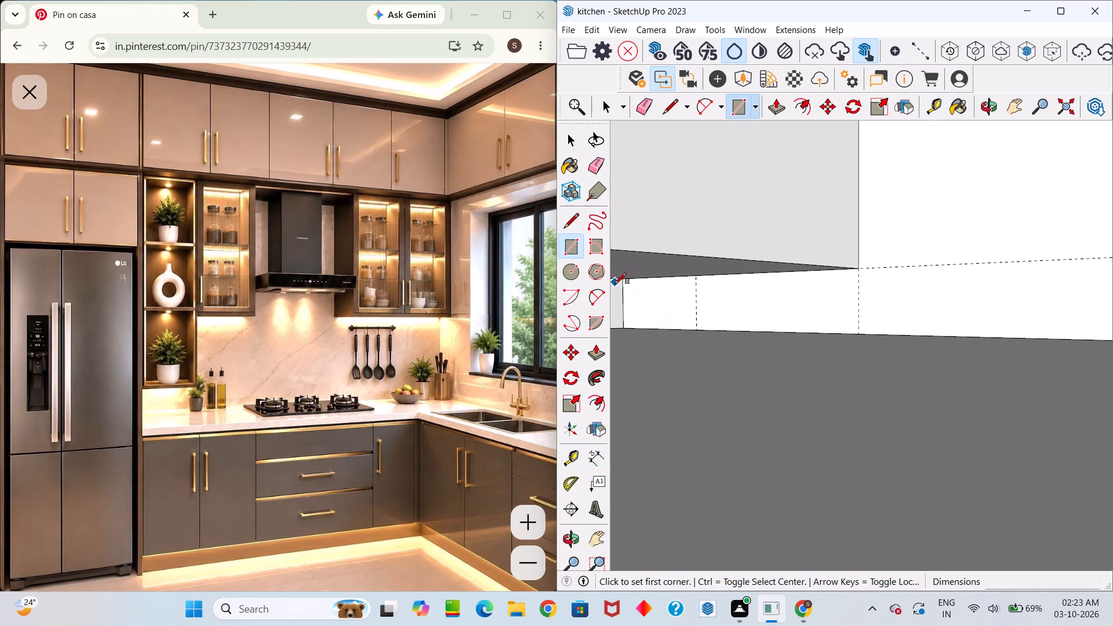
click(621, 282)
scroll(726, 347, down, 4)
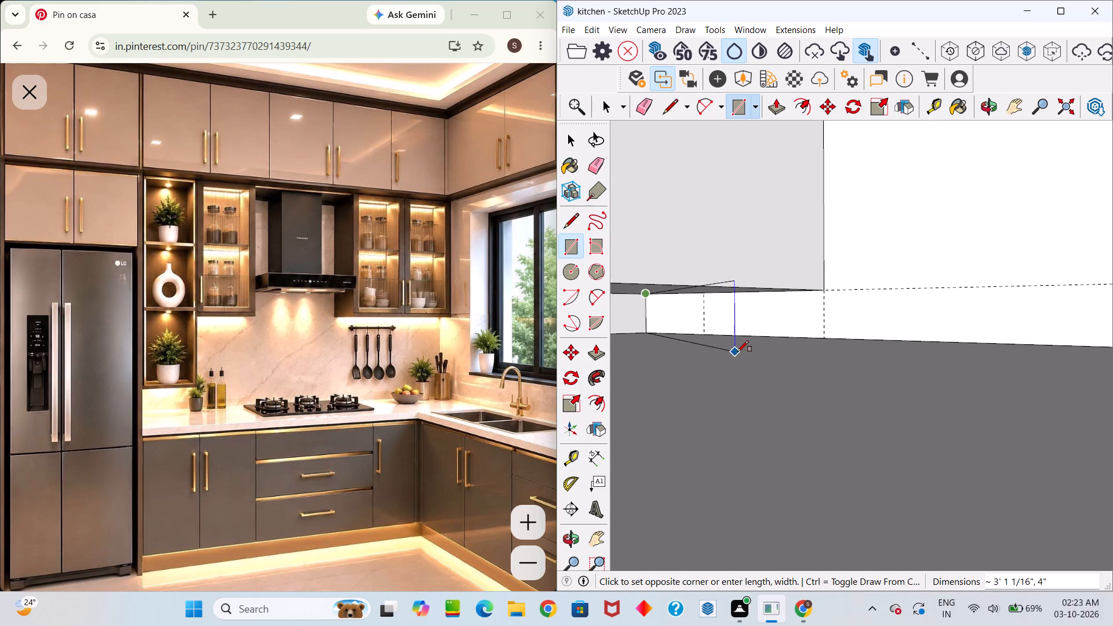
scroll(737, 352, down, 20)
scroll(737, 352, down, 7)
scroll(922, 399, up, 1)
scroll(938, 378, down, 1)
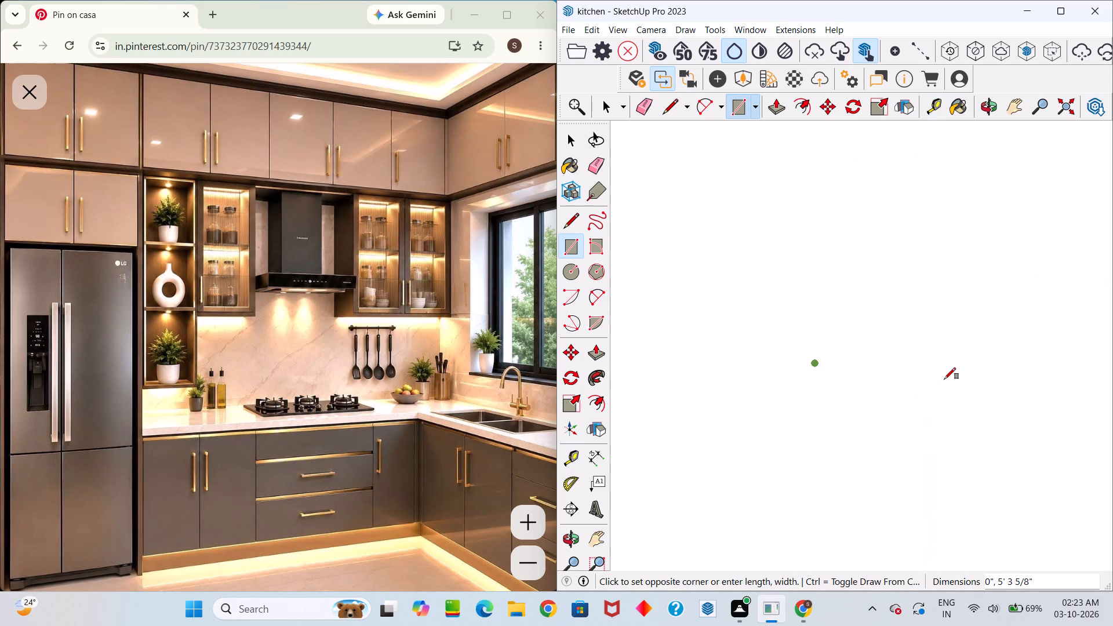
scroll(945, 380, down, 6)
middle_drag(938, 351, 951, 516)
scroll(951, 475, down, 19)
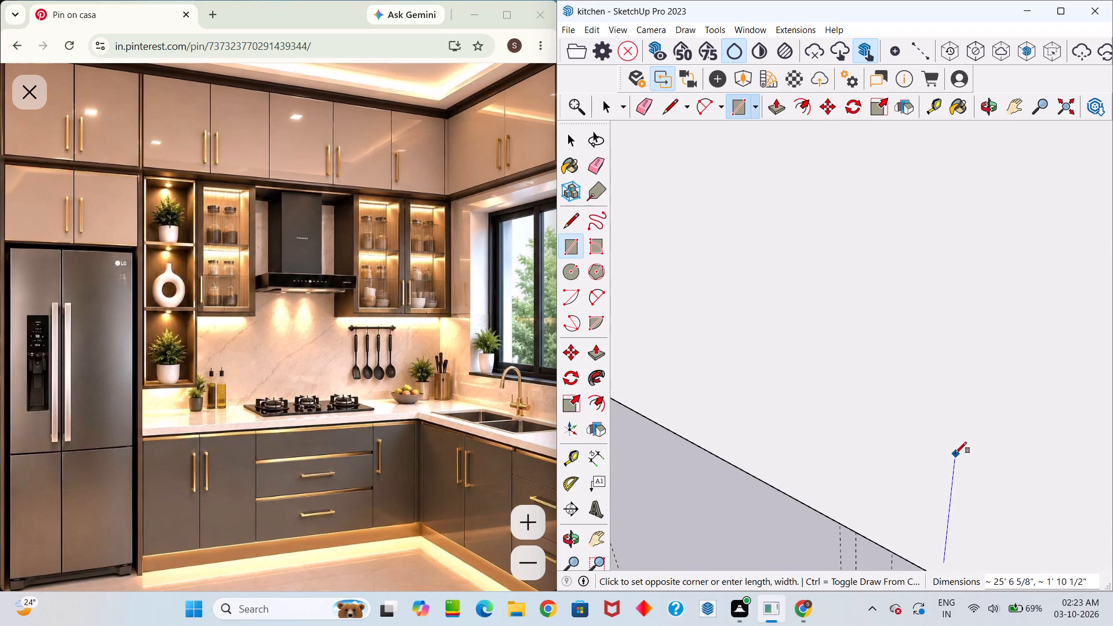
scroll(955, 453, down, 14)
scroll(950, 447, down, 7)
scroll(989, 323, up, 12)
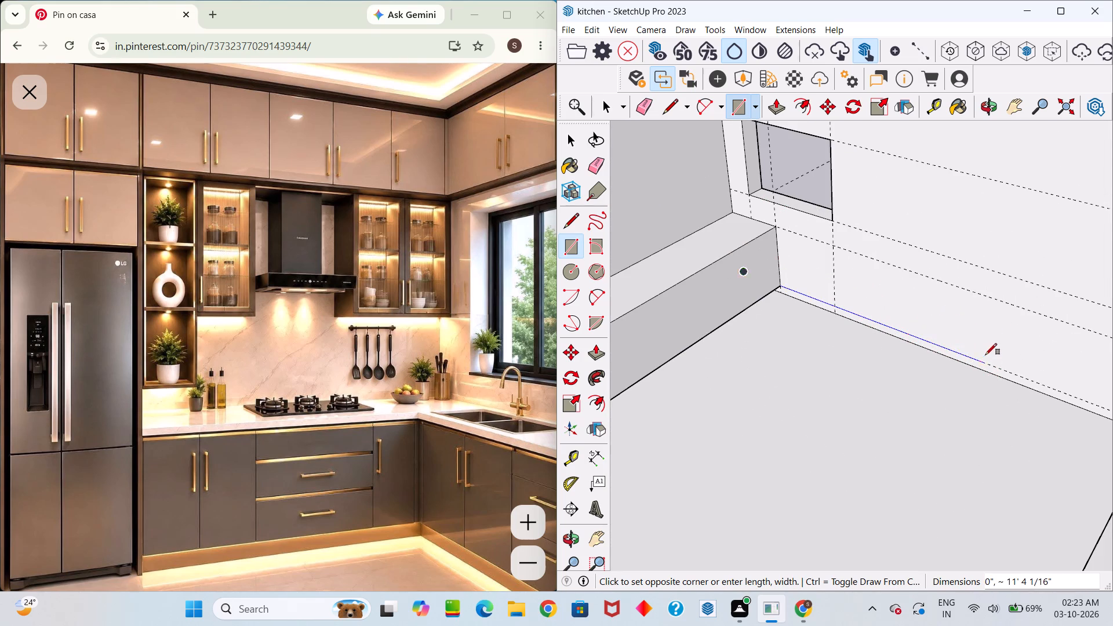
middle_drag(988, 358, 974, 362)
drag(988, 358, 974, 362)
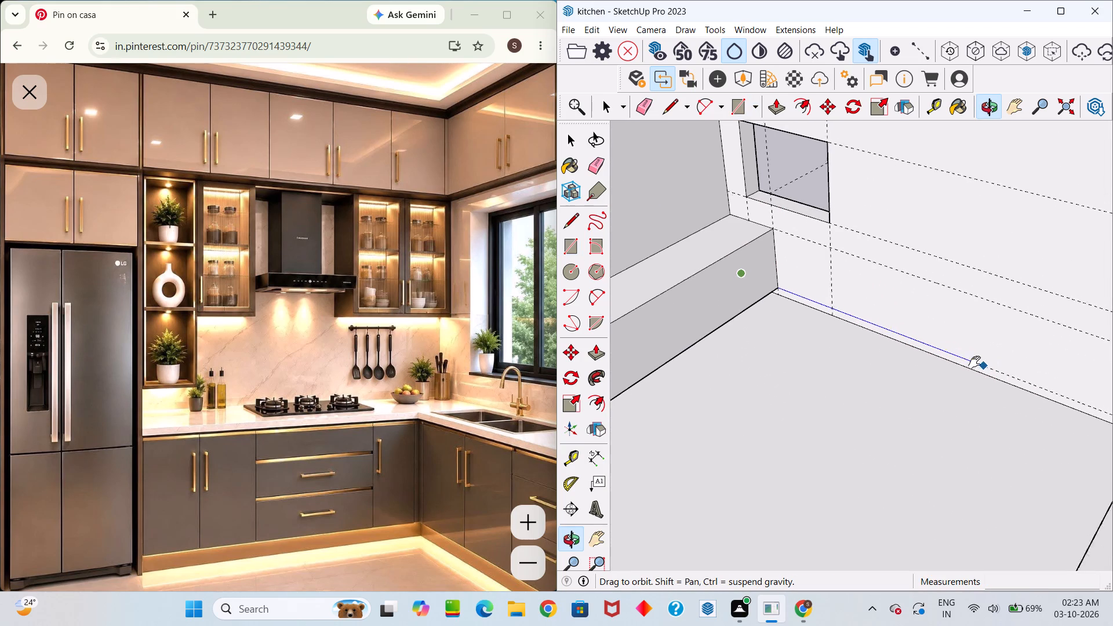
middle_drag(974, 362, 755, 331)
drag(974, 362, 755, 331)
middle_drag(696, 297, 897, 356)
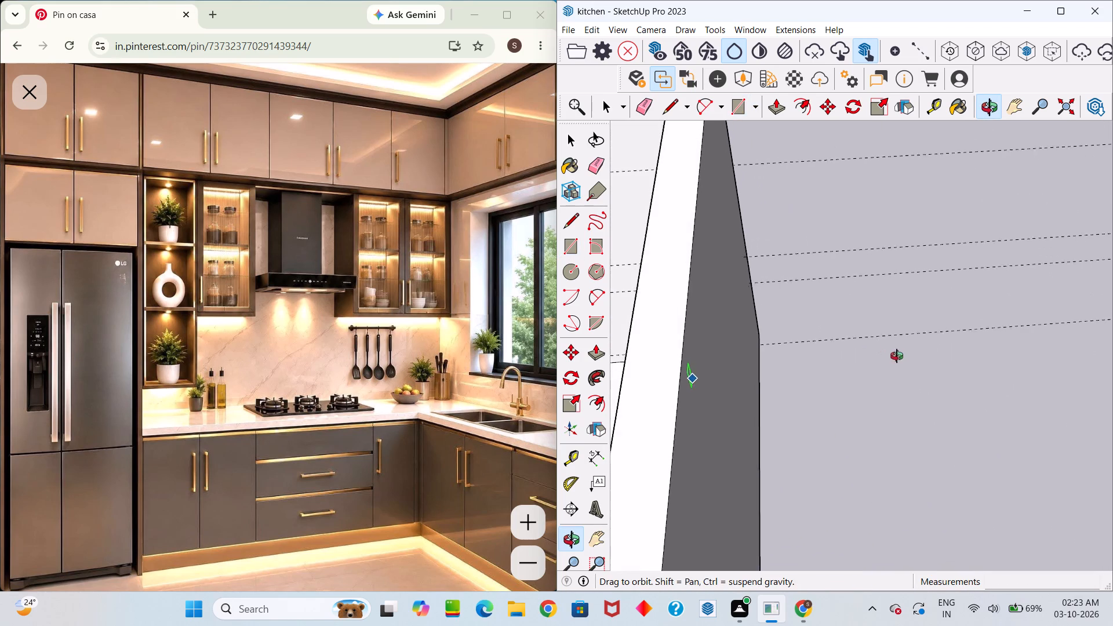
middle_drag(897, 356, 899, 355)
Draw an 18' 3" by 4" rectangle along the window wall's base, from the far floor corner to the upper corner beneath the lower cabinet.
scroll(749, 315, down, 13)
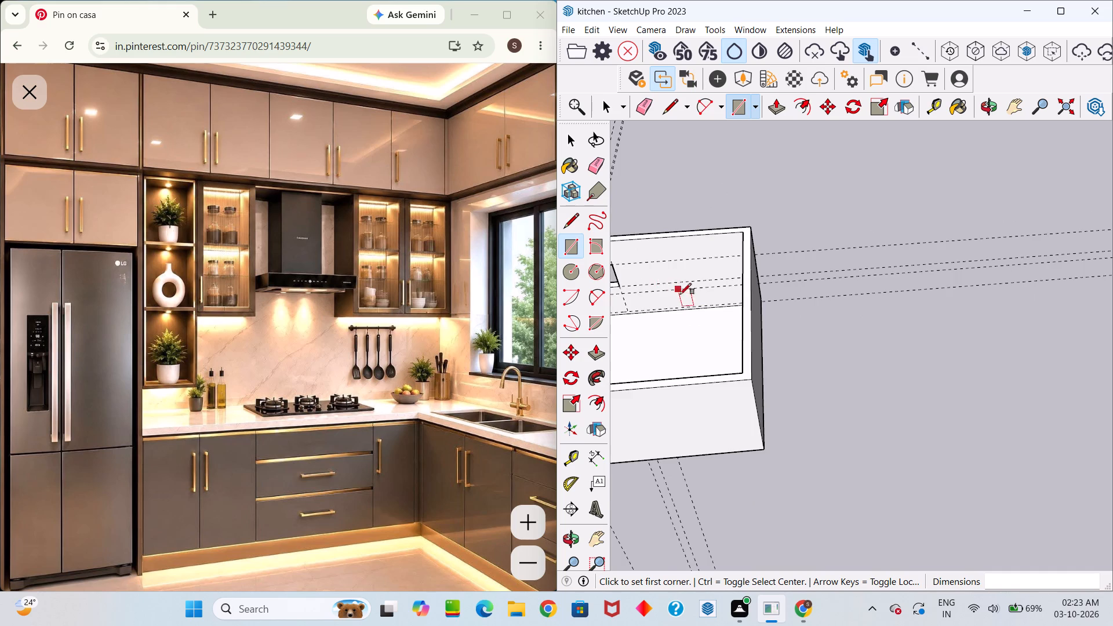
scroll(693, 313, up, 19)
scroll(783, 268, up, 3)
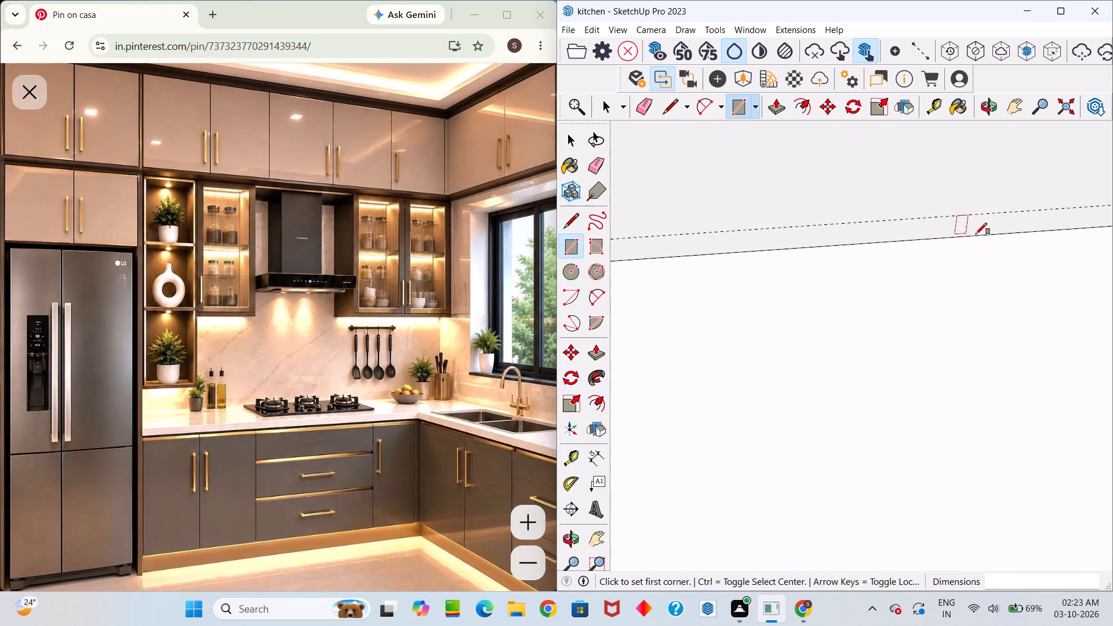
scroll(976, 258, down, 6)
scroll(1045, 242, up, 5)
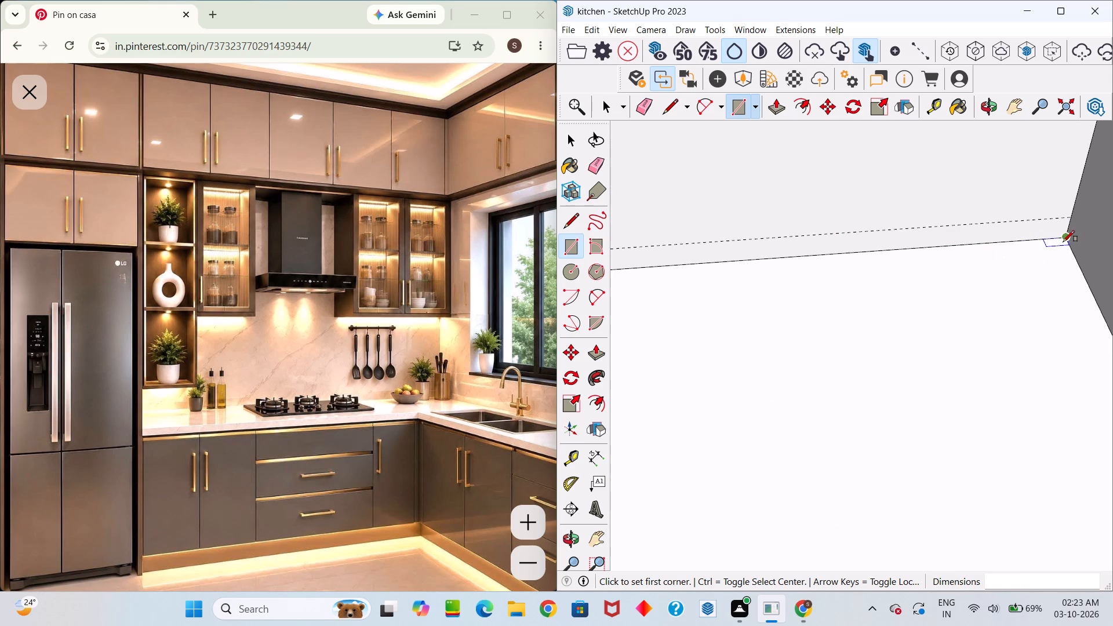
click(1063, 242)
scroll(991, 225, down, 6)
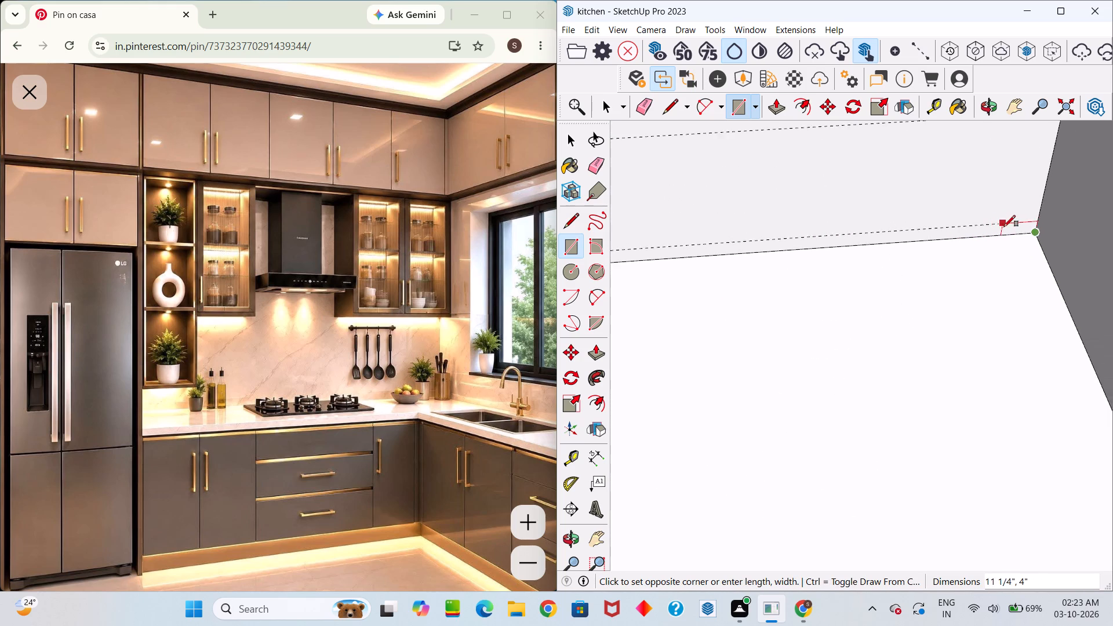
scroll(1004, 227, down, 16)
scroll(860, 252, up, 11)
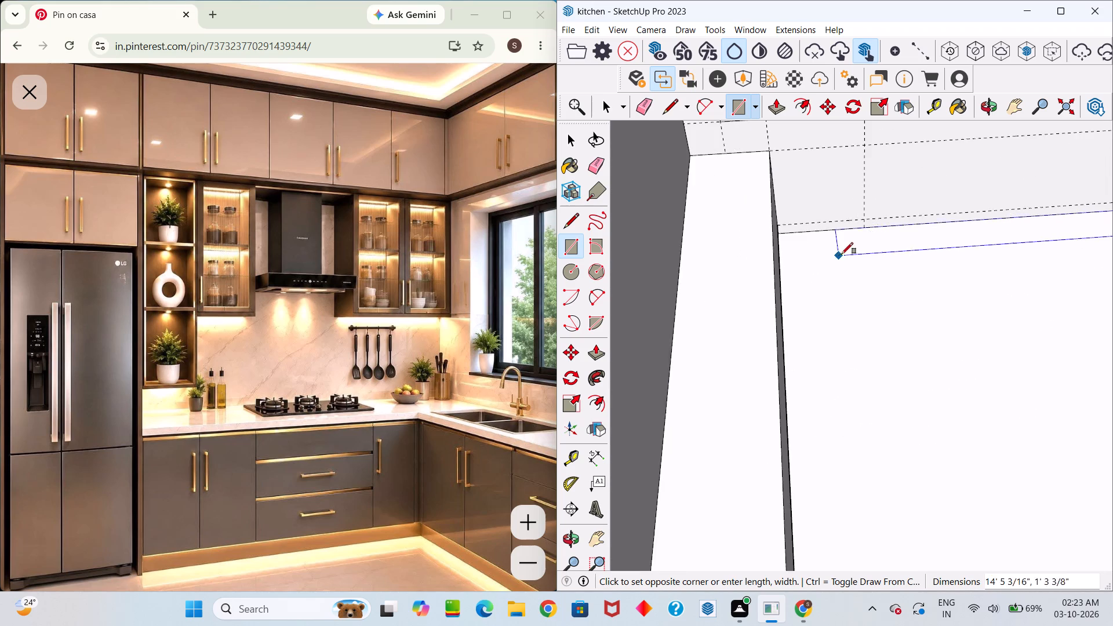
middle_drag(765, 253, 510, 299)
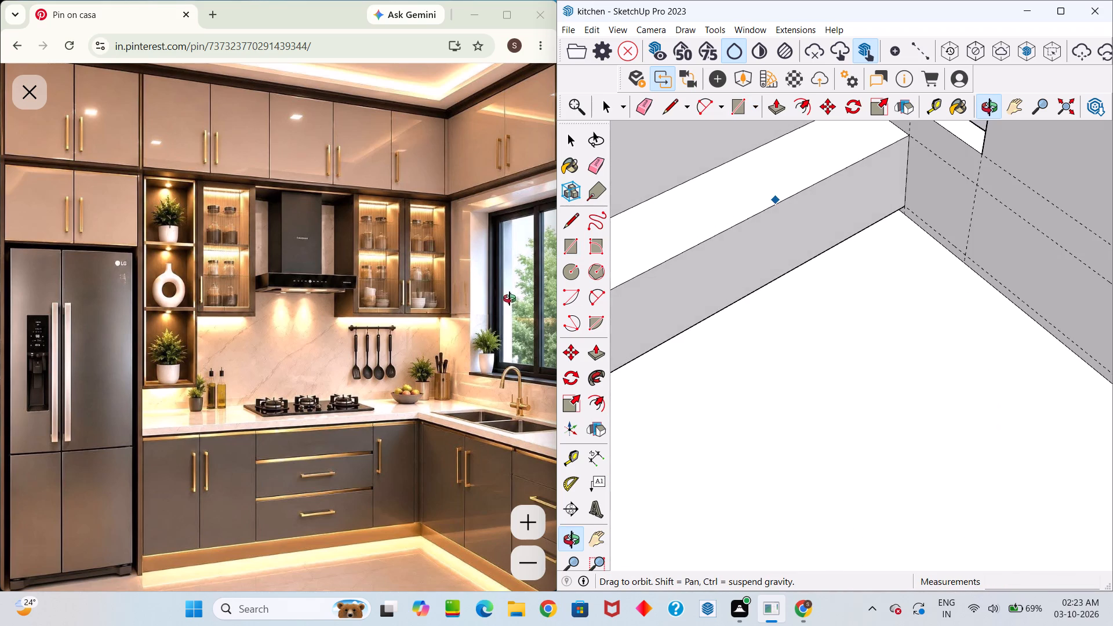
middle_drag(510, 299, 510, 298)
scroll(860, 258, up, 15)
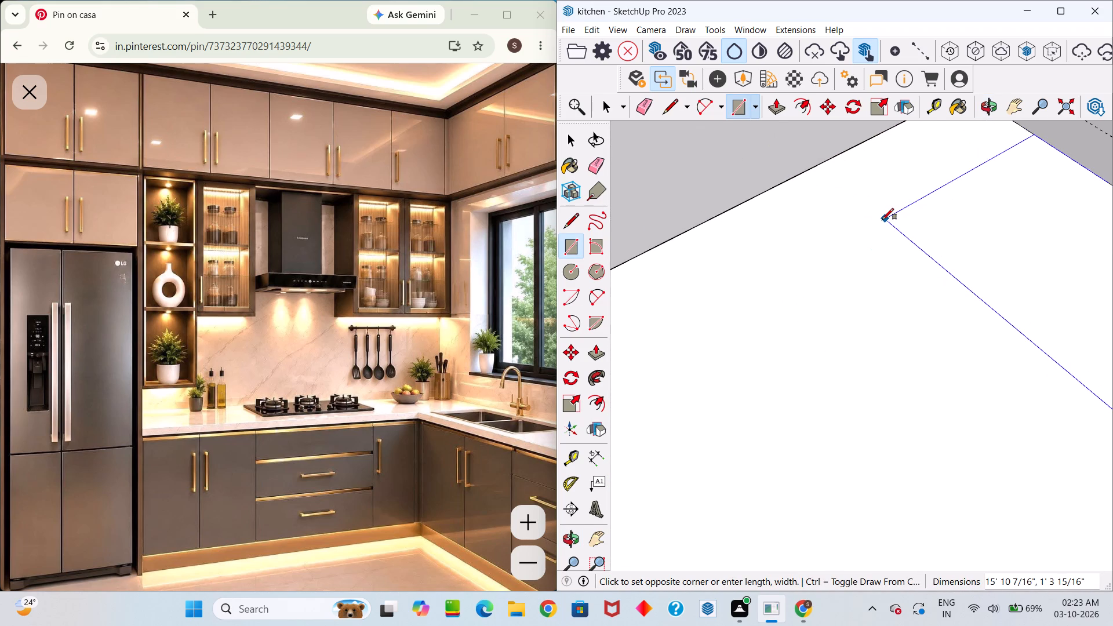
middle_drag(882, 220, 841, 447)
drag(882, 220, 841, 447)
scroll(864, 395, up, 5)
middle_drag(883, 355, 880, 341)
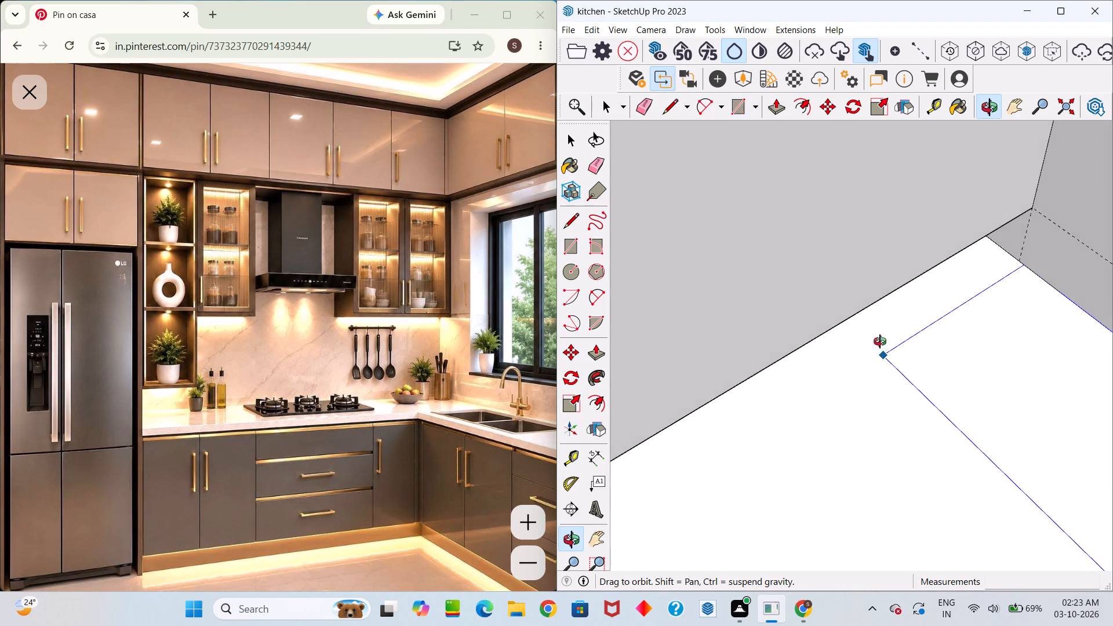
middle_drag(880, 341, 784, 96)
scroll(858, 231, up, 5)
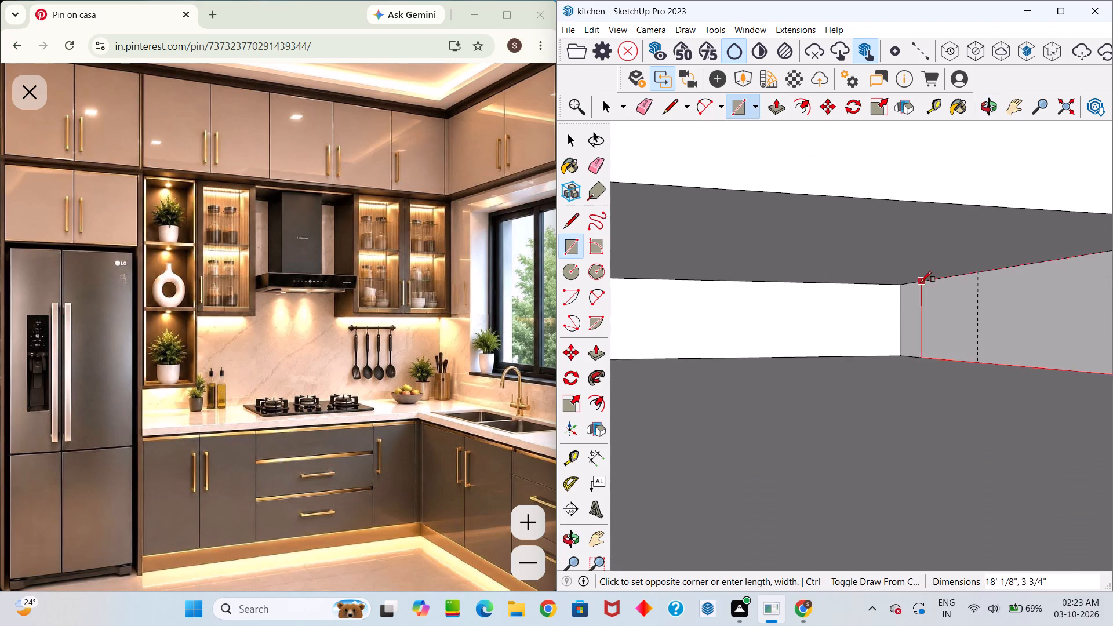
scroll(920, 282, up, 15)
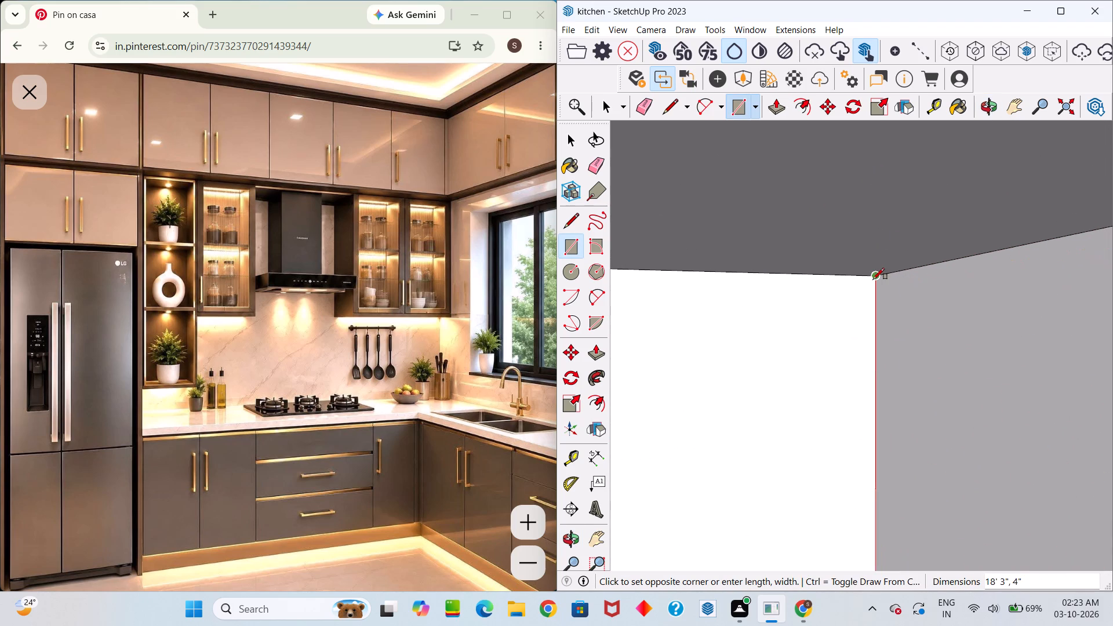
click(873, 279)
Push/Pull the base strip rectangle 2" out from the window wall.
scroll(873, 314, down, 18)
scroll(883, 372, down, 6)
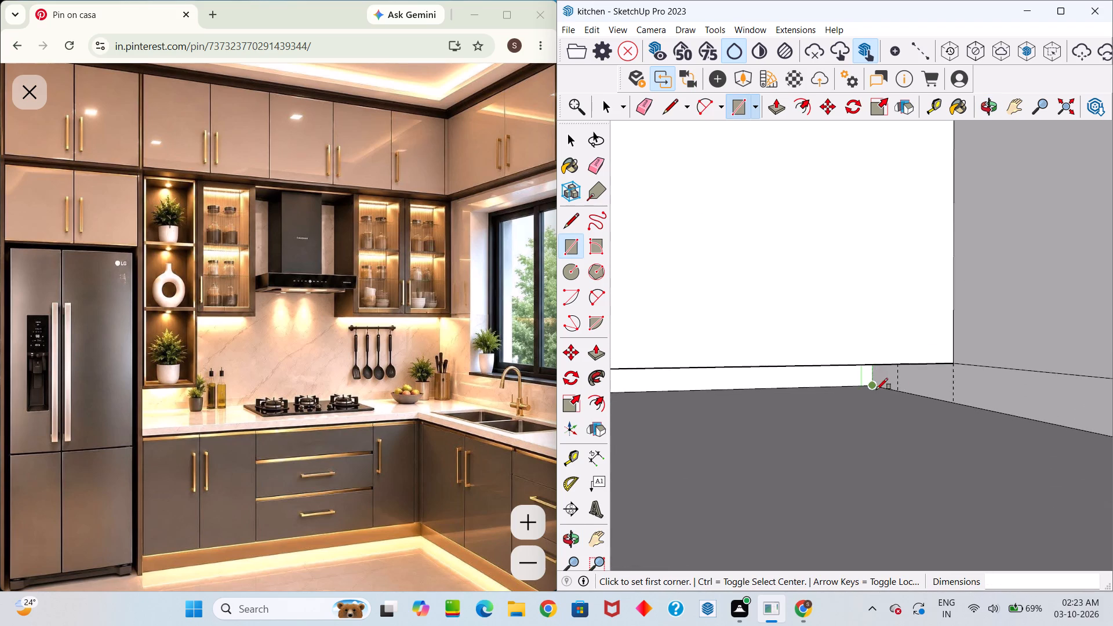
scroll(876, 390, down, 5)
key(space)
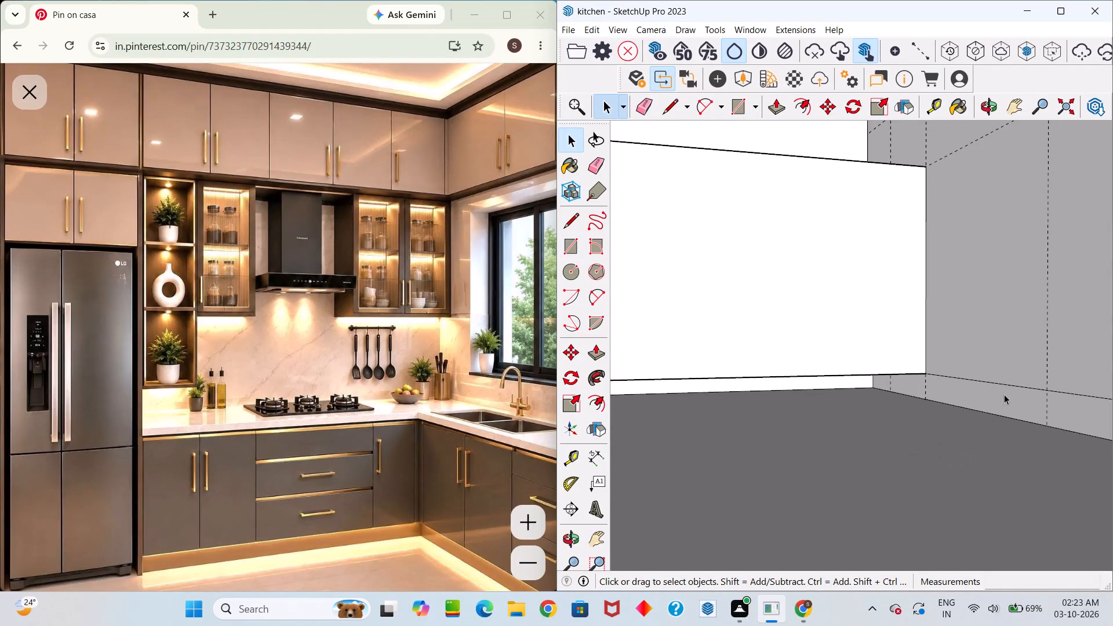
click(1005, 395)
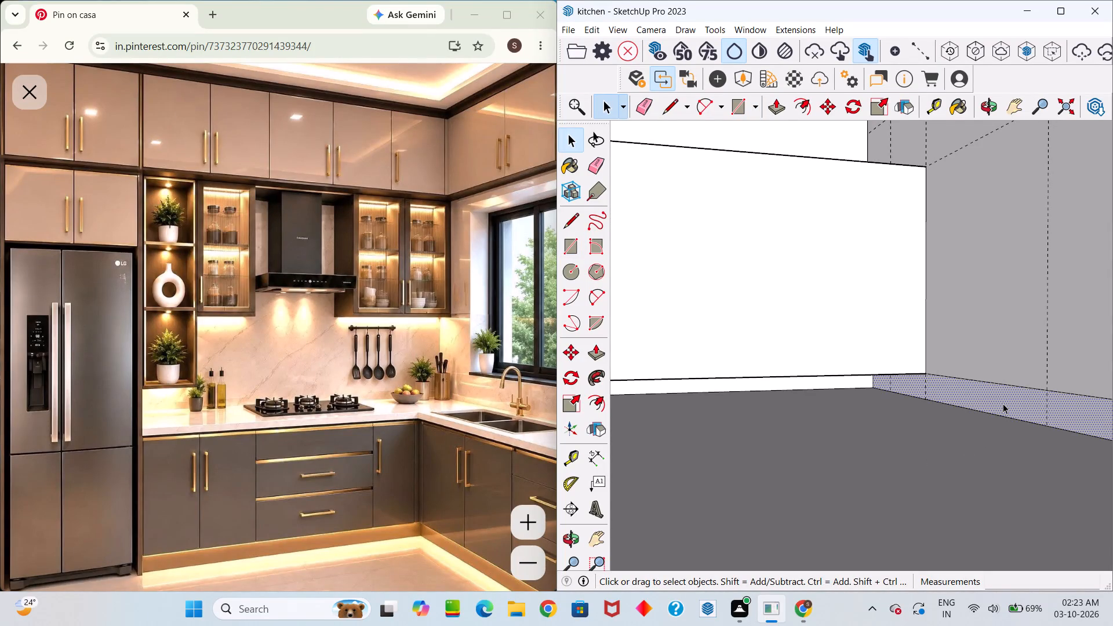
key(p)
click(1003, 403)
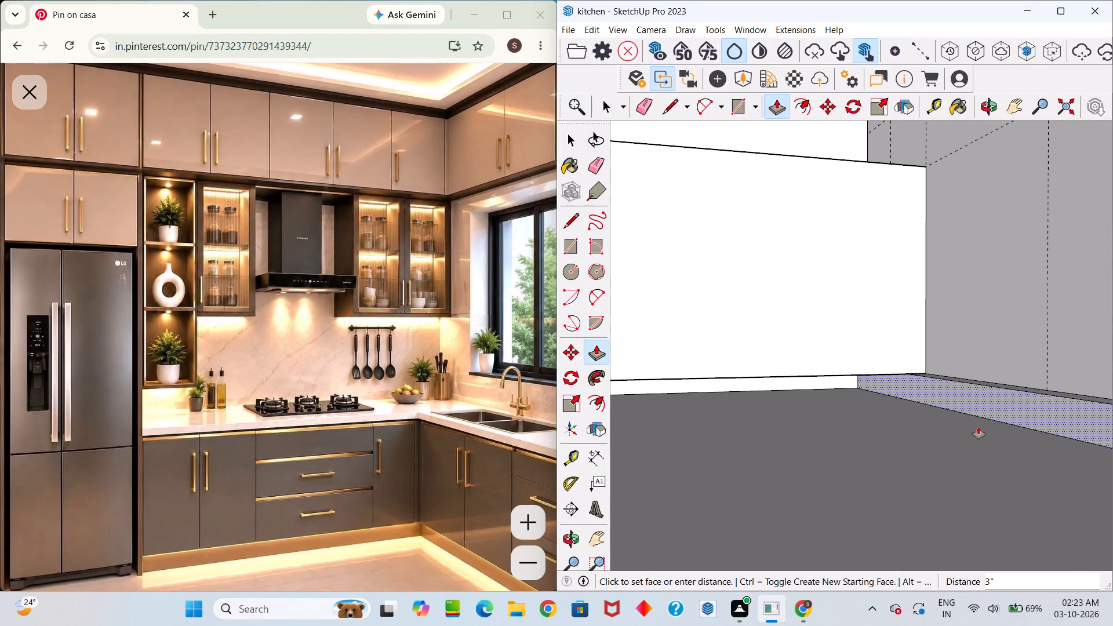
key(2)
key(Return)
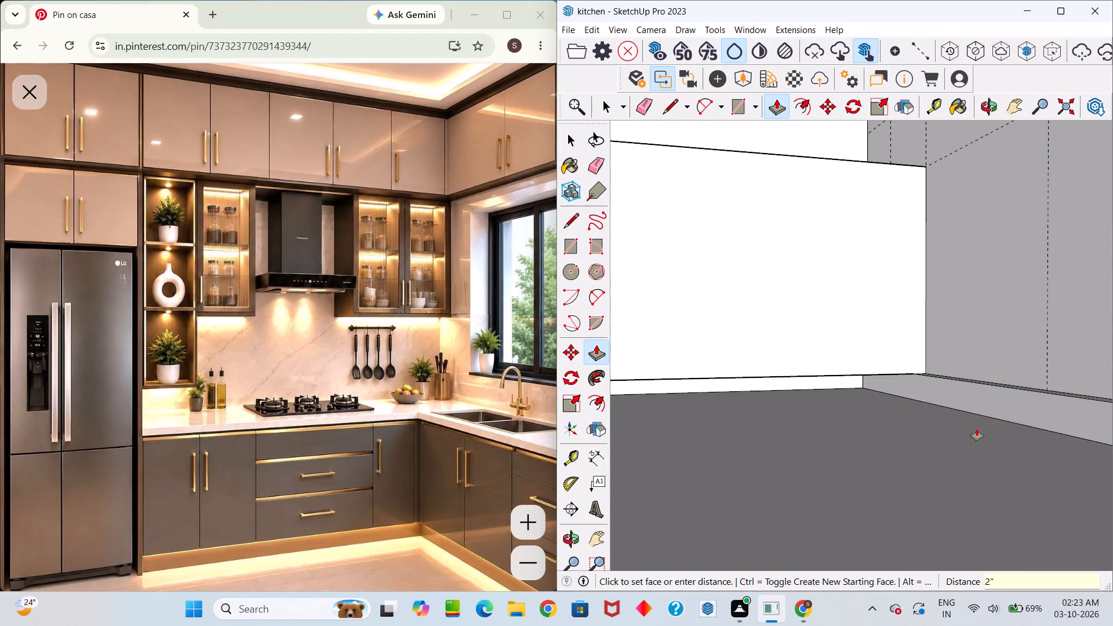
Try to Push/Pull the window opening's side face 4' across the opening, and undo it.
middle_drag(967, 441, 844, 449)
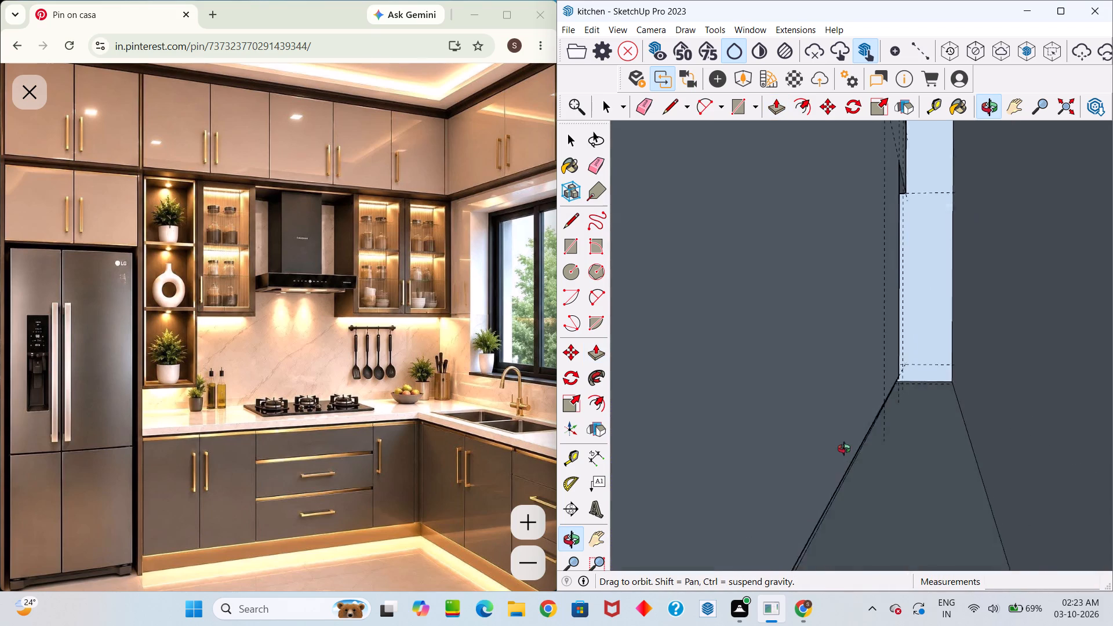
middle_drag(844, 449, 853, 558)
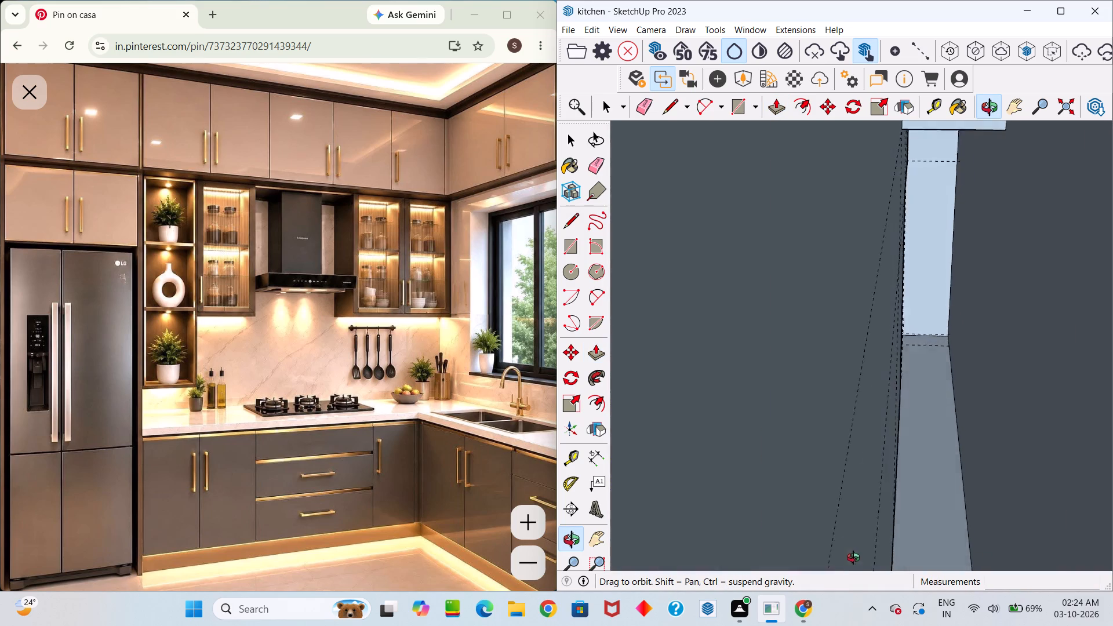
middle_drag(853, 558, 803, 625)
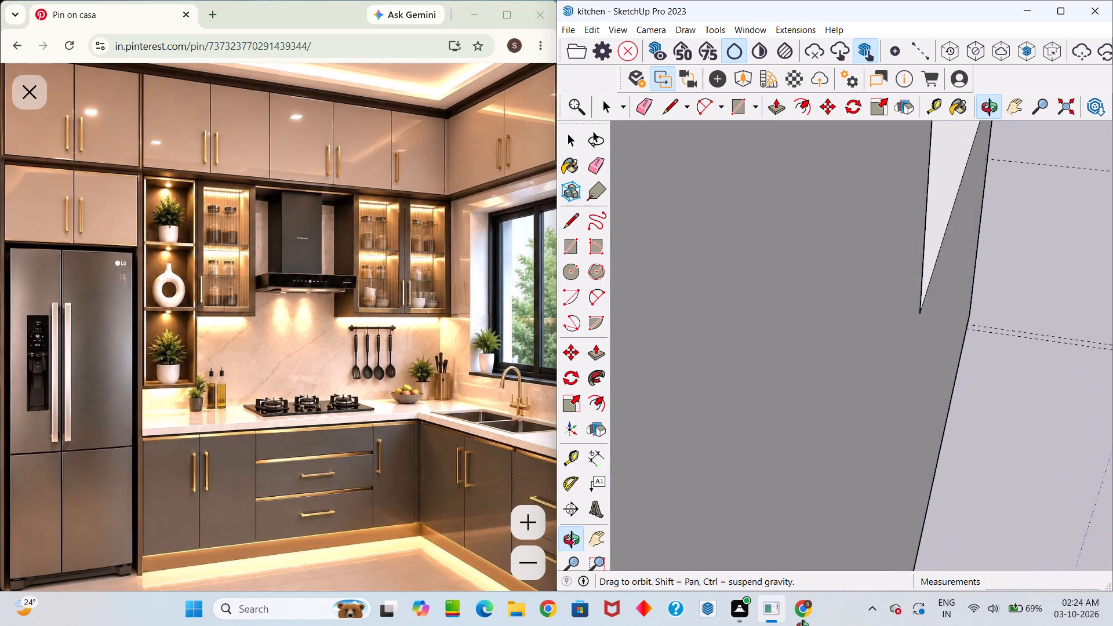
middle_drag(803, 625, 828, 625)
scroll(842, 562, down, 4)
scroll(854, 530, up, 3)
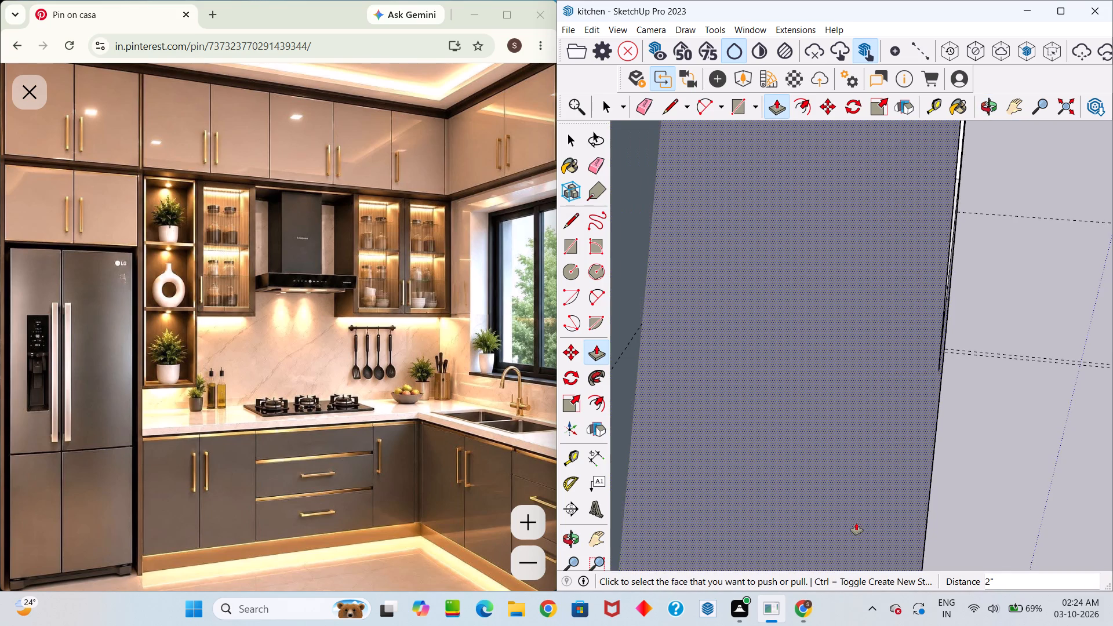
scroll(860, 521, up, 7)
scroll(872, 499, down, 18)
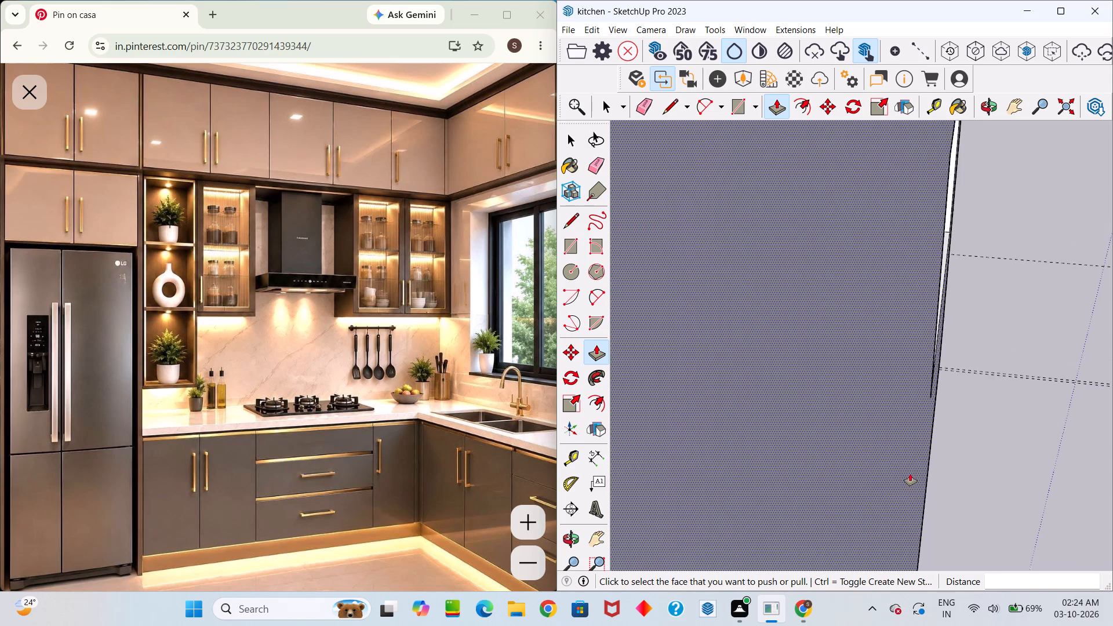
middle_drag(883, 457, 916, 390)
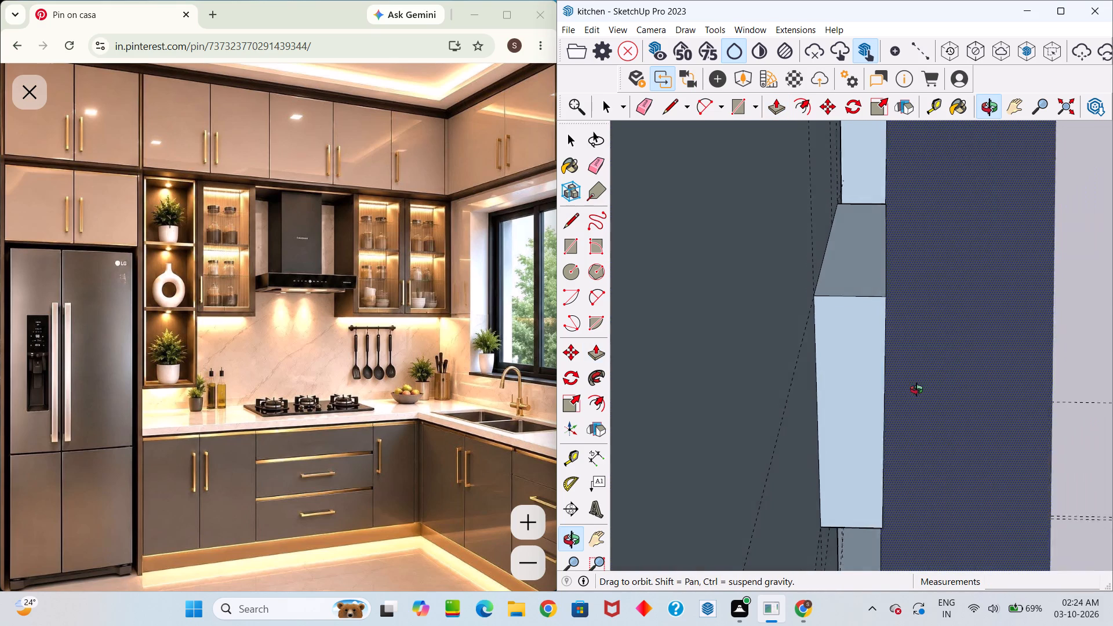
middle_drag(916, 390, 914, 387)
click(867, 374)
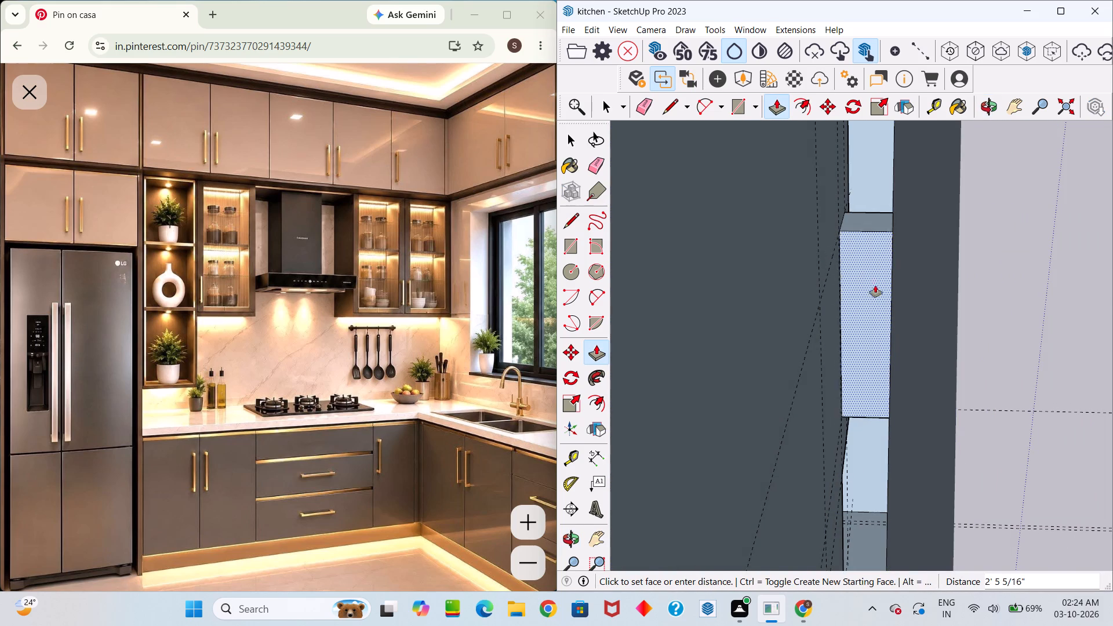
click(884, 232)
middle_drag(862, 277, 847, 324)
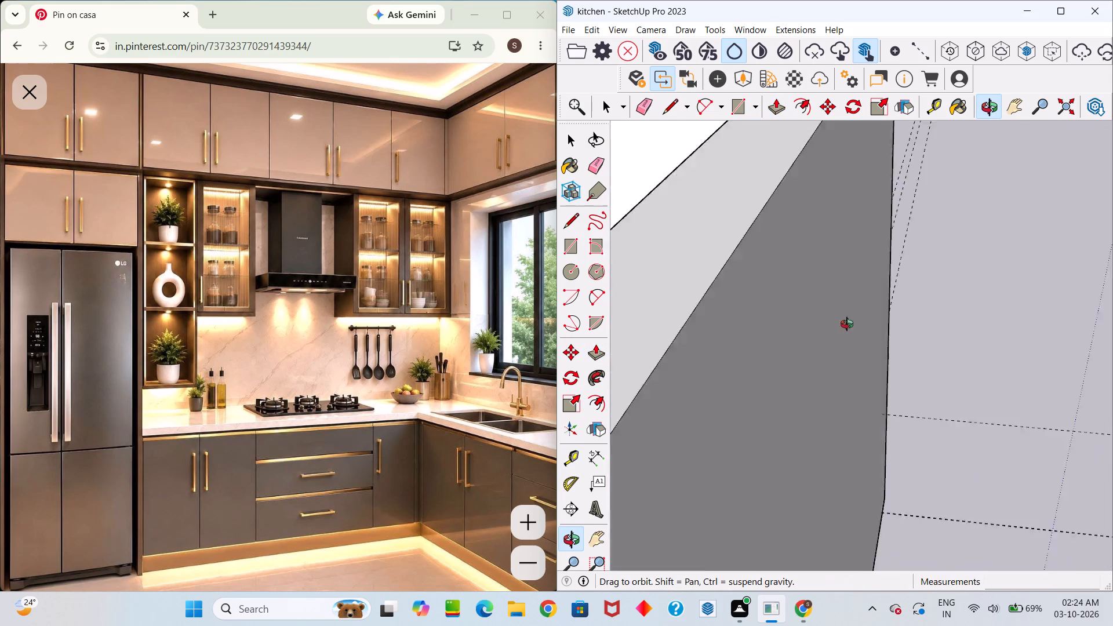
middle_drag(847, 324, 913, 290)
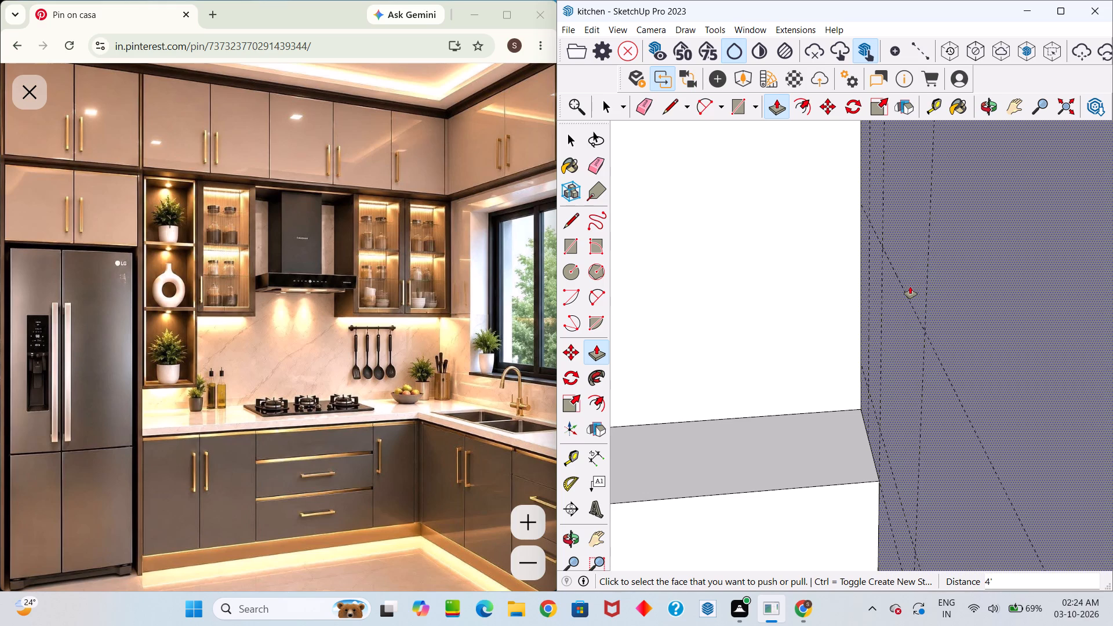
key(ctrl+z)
Draw a 16' 3" by 2' 8" rectangle on the window wall, from the lower cabinet's top front corner to the base strip's far upper corner.
scroll(917, 301, down, 4)
middle_drag(910, 322, 1046, 304)
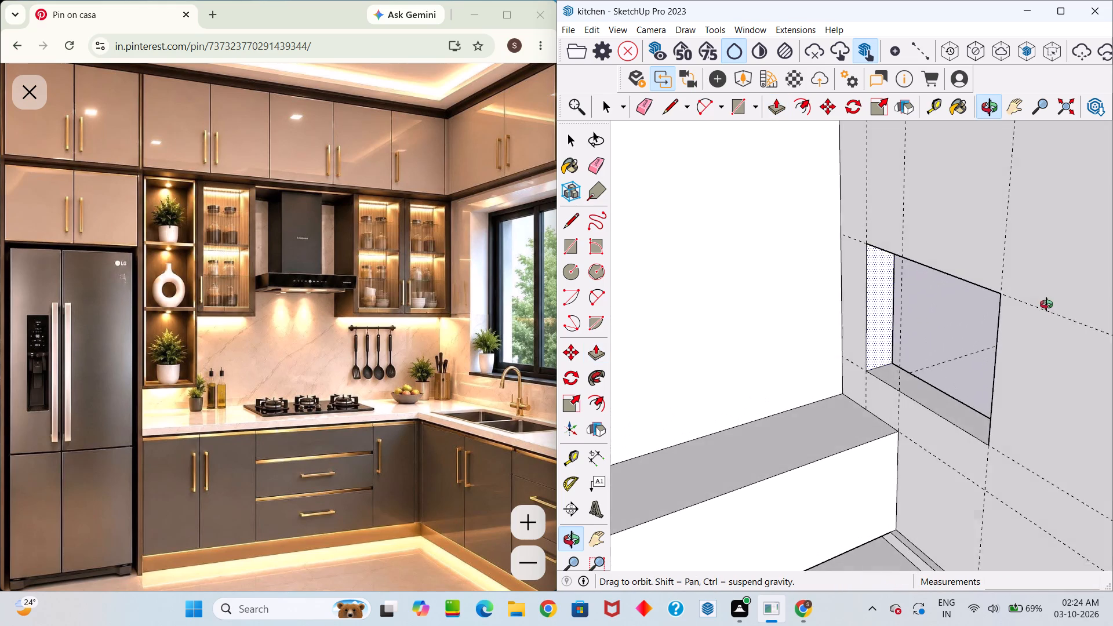
middle_drag(1046, 304, 1056, 296)
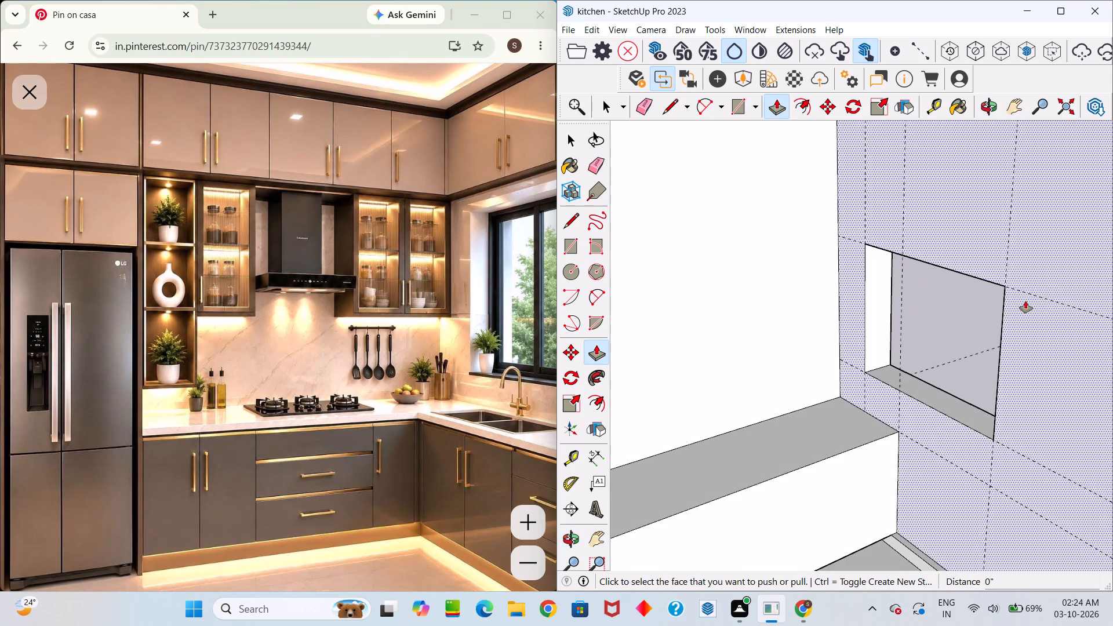
scroll(977, 332, down, 11)
middle_drag(923, 350, 1107, 428)
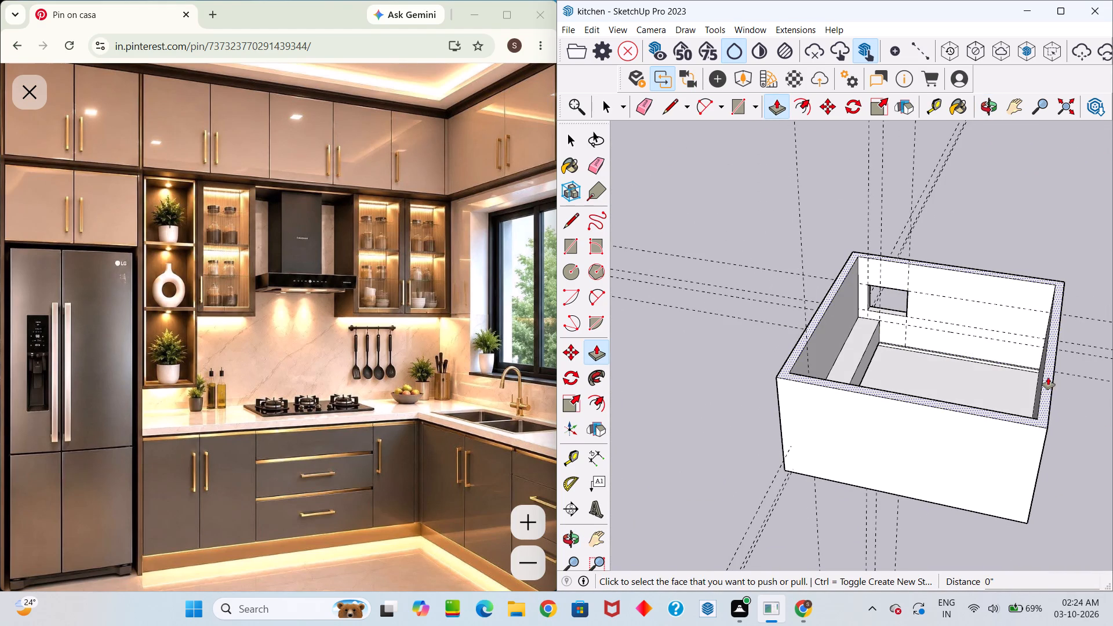
scroll(1003, 395, up, 4)
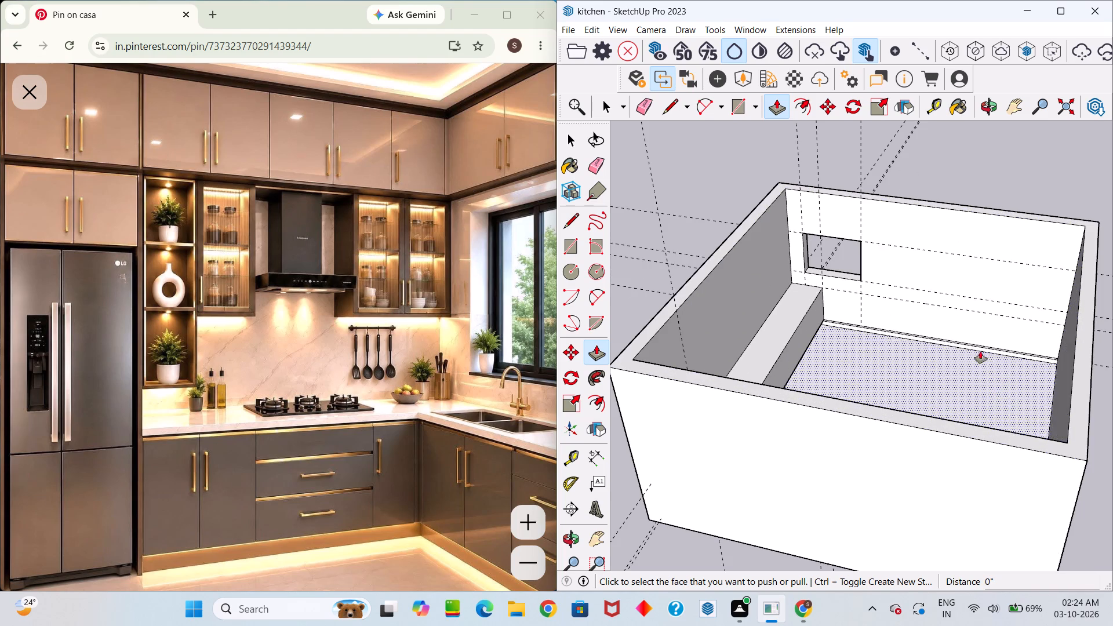
middle_drag(933, 350, 973, 331)
scroll(859, 330, up, 8)
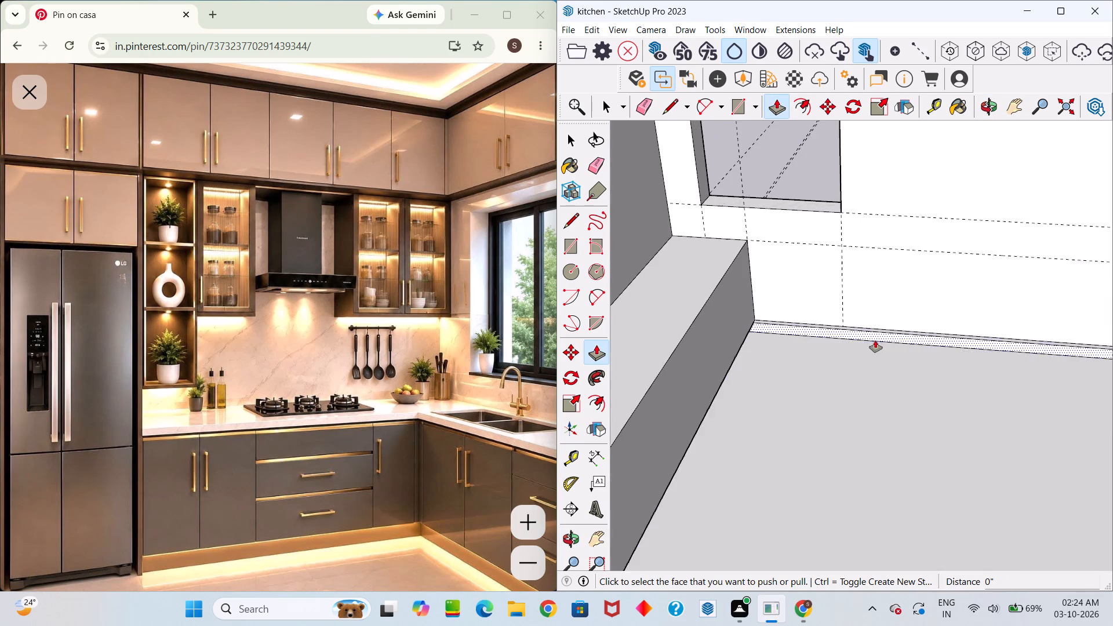
middle_drag(869, 348, 814, 369)
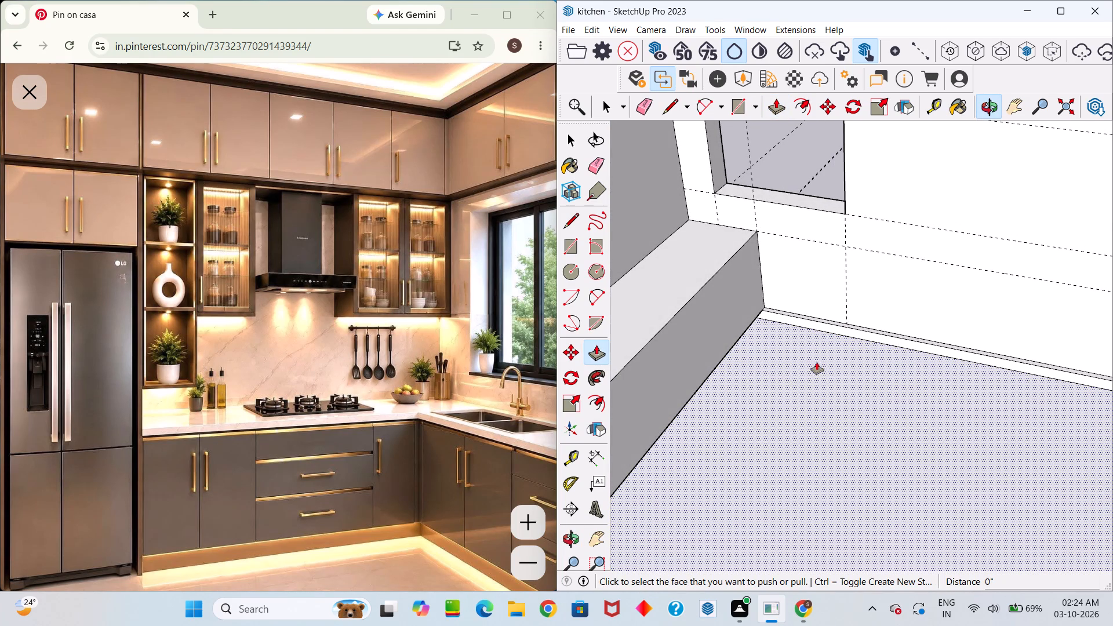
key(r)
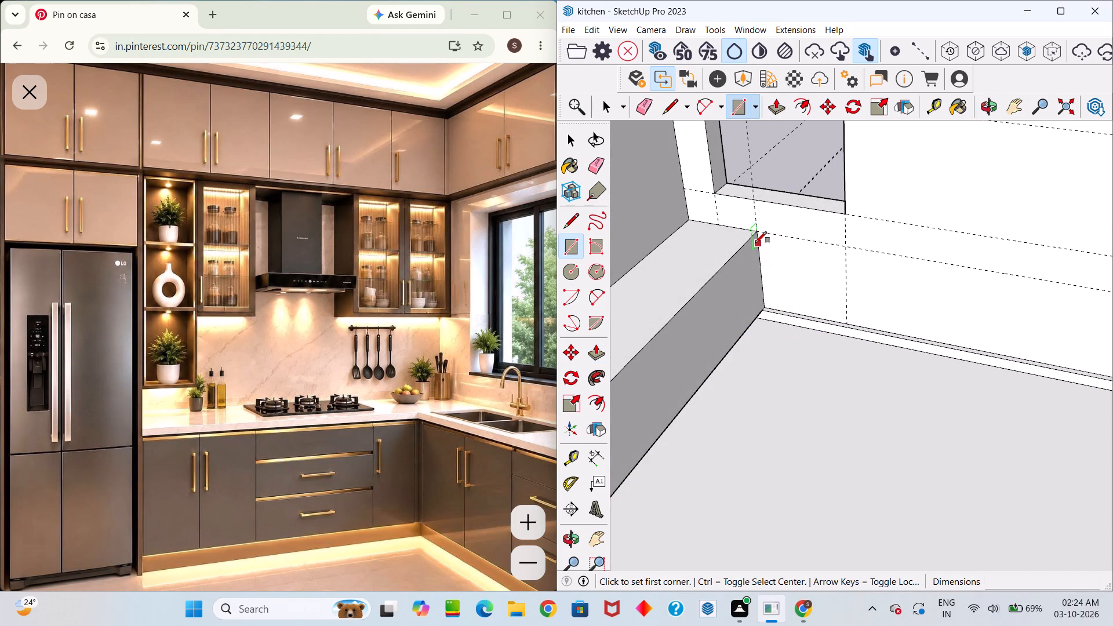
click(755, 235)
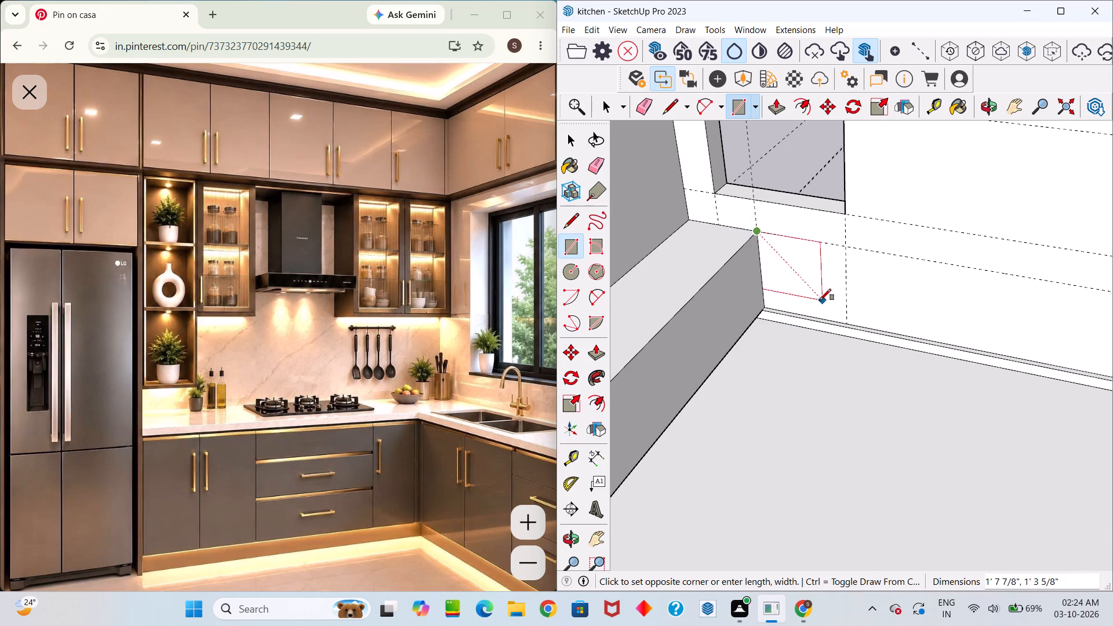
scroll(823, 305, down, 10)
middle_drag(974, 336, 1070, 389)
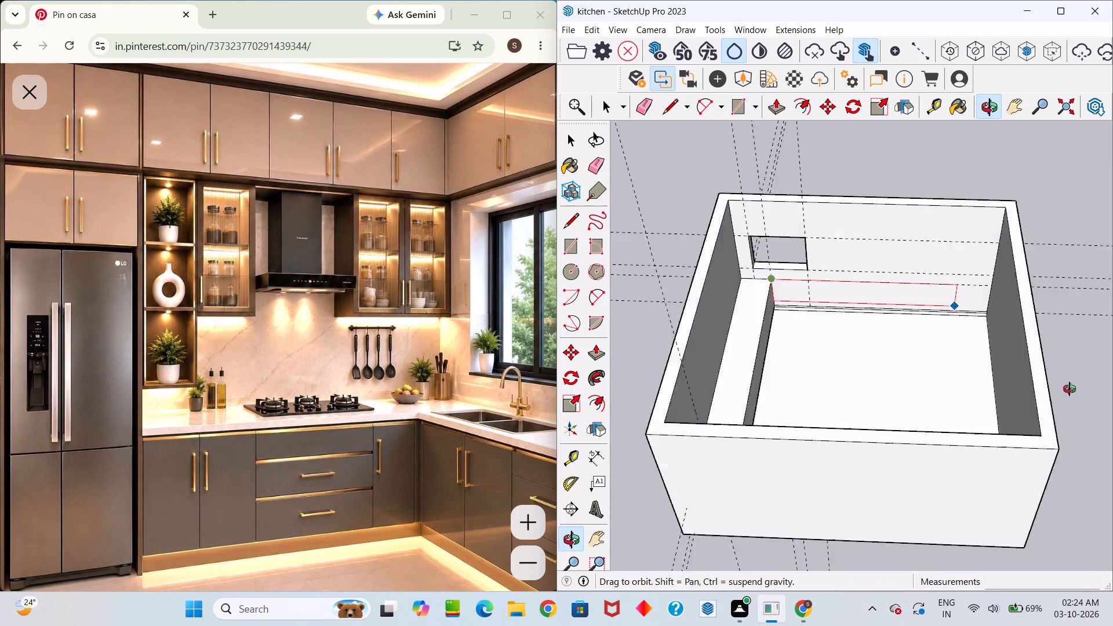
middle_drag(1070, 389, 1112, 359)
scroll(980, 311, up, 10)
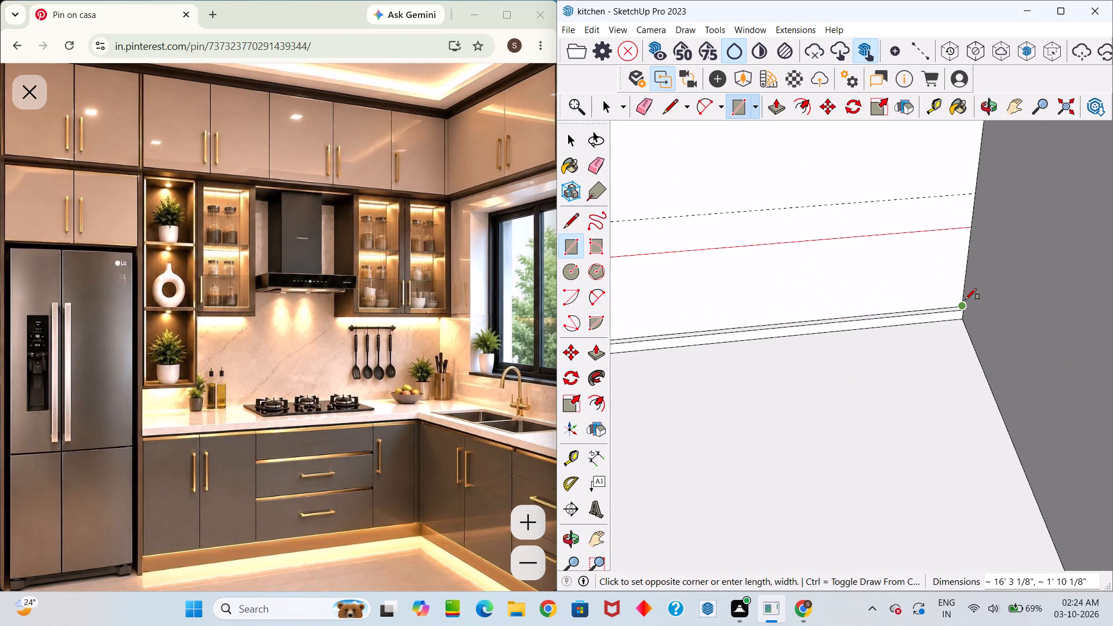
click(962, 303)
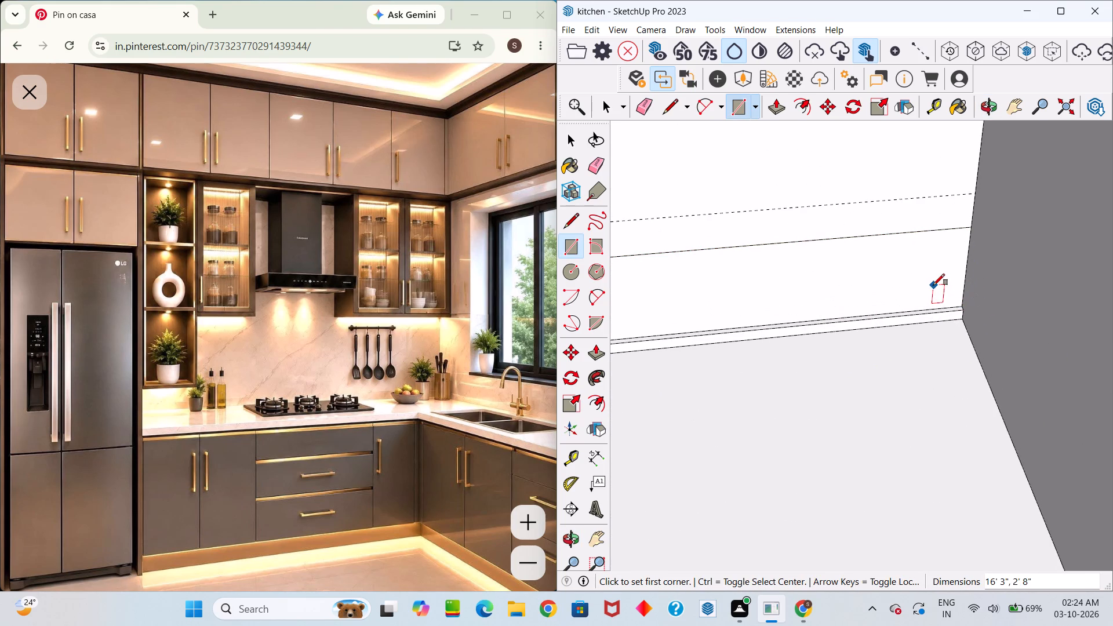
Push/Pull the cabinet rectangle on the window wall 2' out into the room.
key(p)
click(923, 274)
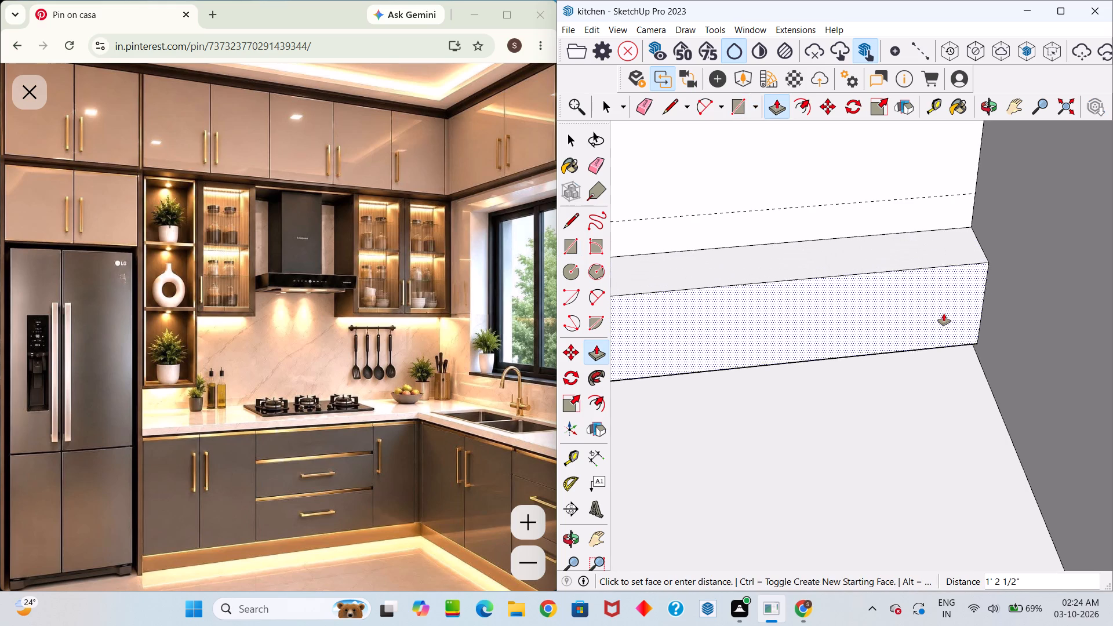
text(2')
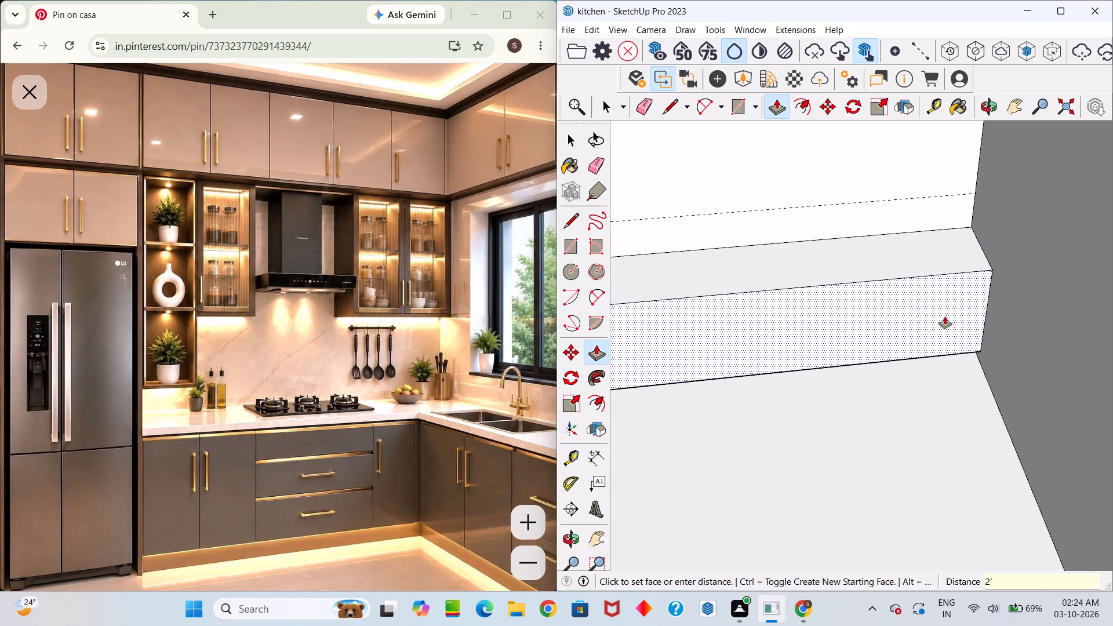
key(Return)
Delete all guides from the model.
scroll(897, 314, down, 5)
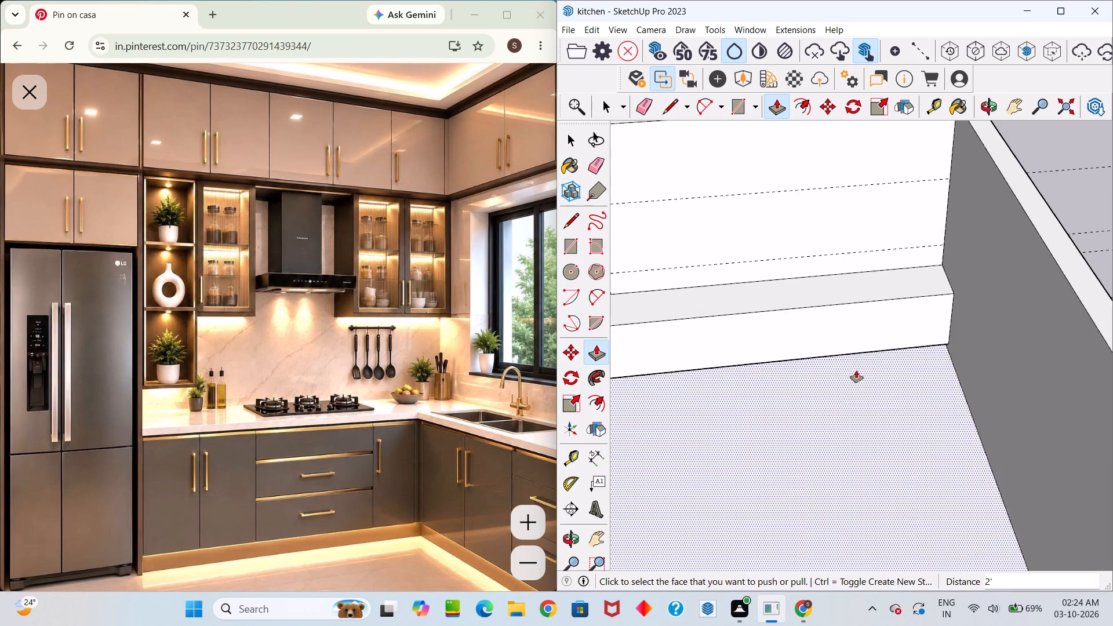
scroll(857, 370, down, 1)
middle_drag(857, 370, 714, 365)
scroll(716, 383, down, 7)
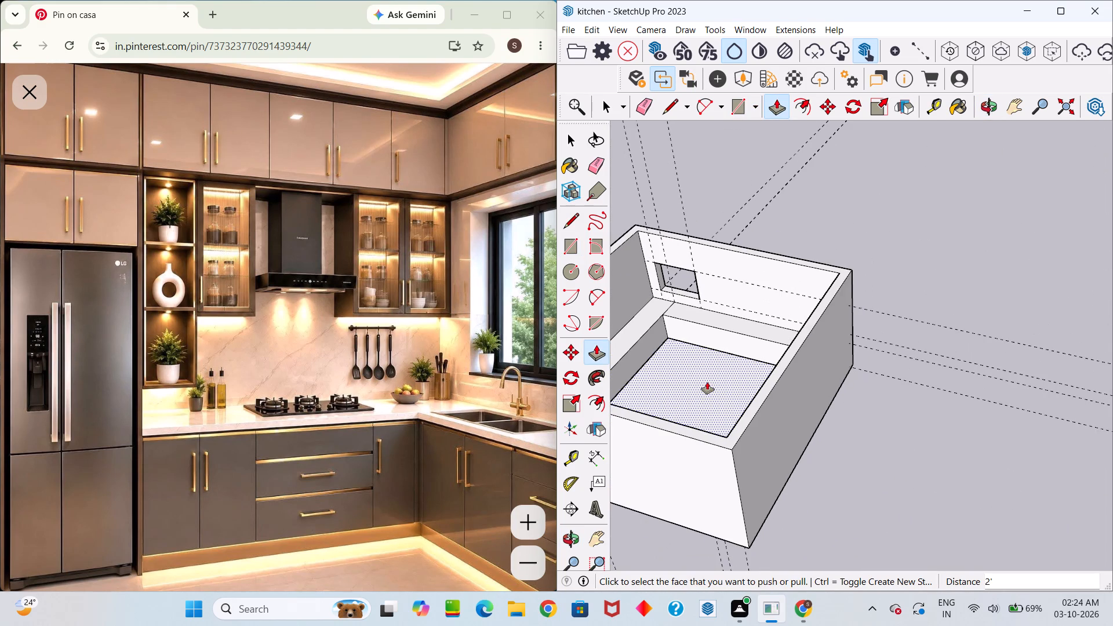
middle_drag(708, 381, 949, 414)
drag(708, 381, 953, 413)
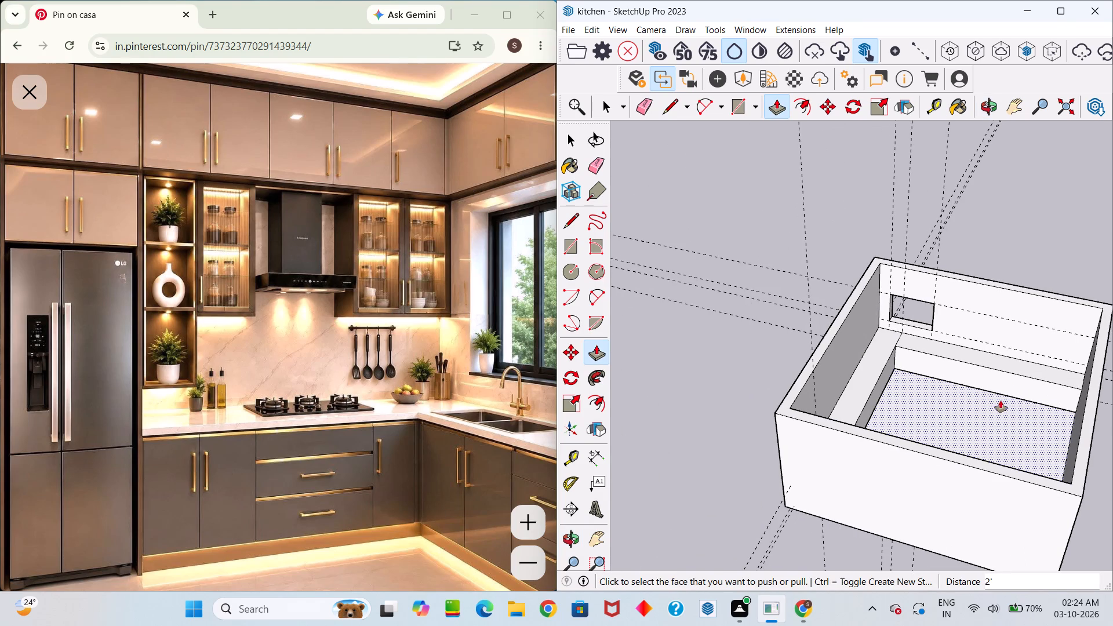
scroll(969, 400, up, 3)
middle_drag(973, 414, 1078, 420)
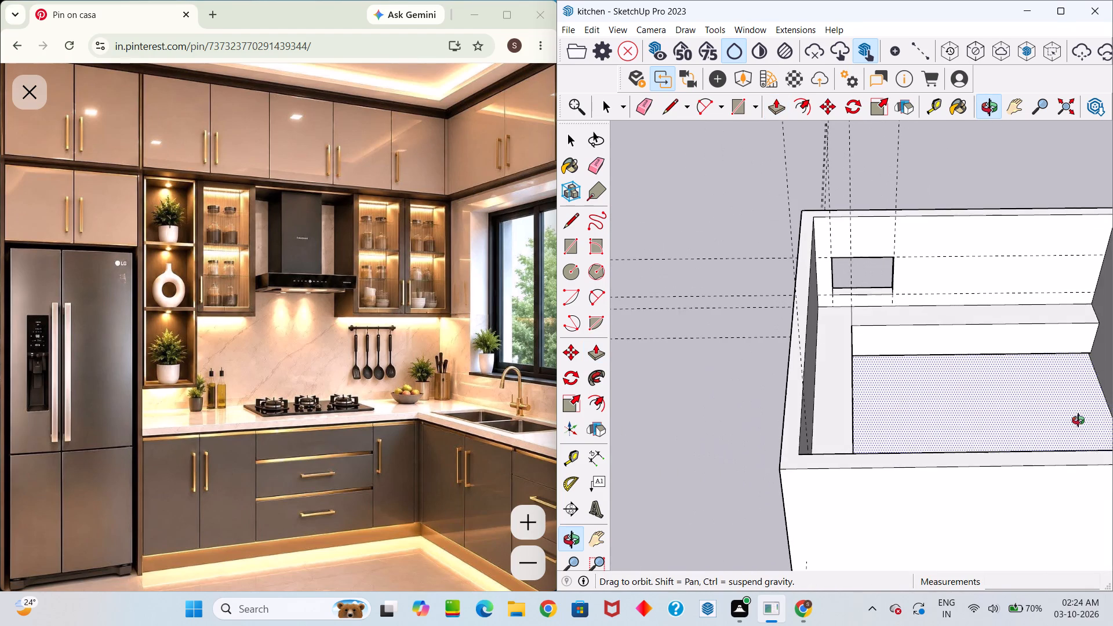
middle_drag(1078, 420, 1078, 416)
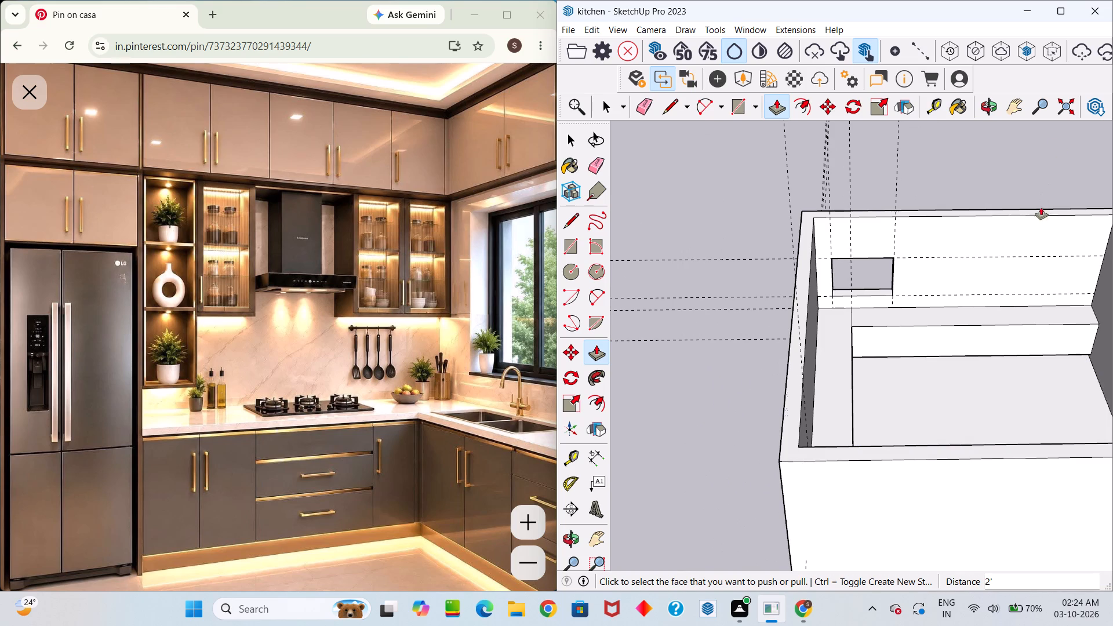
middle_drag(974, 367, 615, 396)
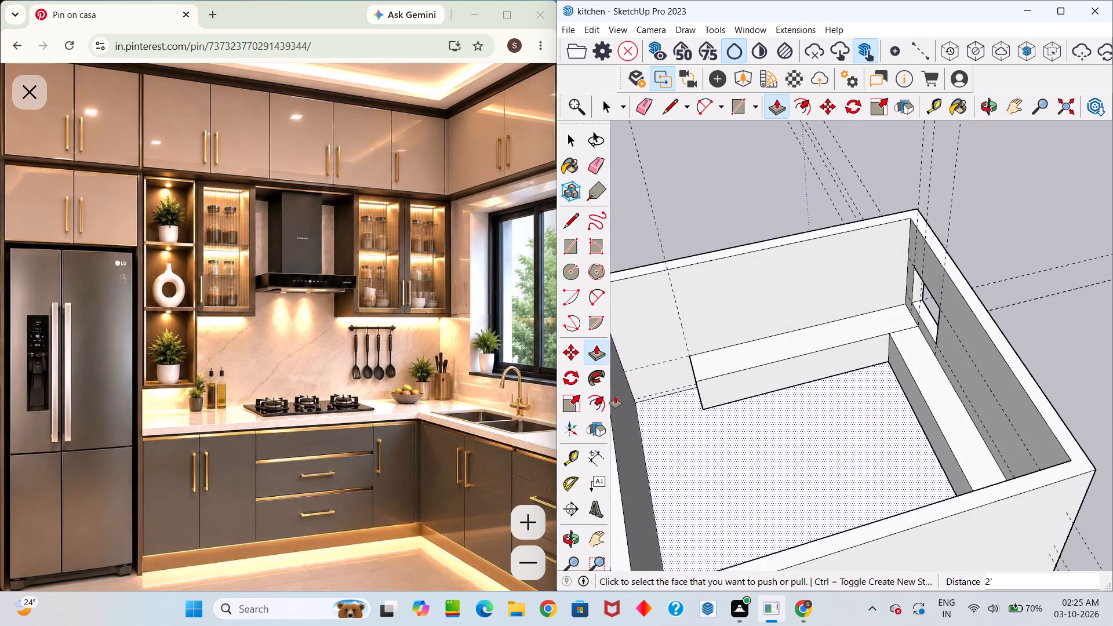
scroll(681, 442, down, 1)
middle_drag(752, 417, 744, 367)
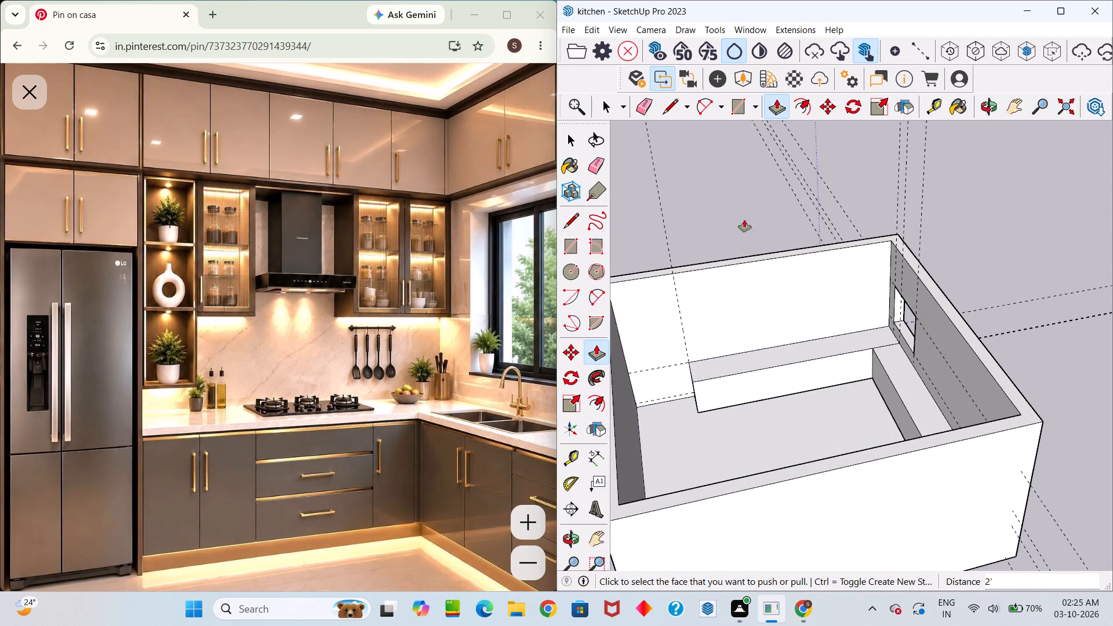
click(596, 31)
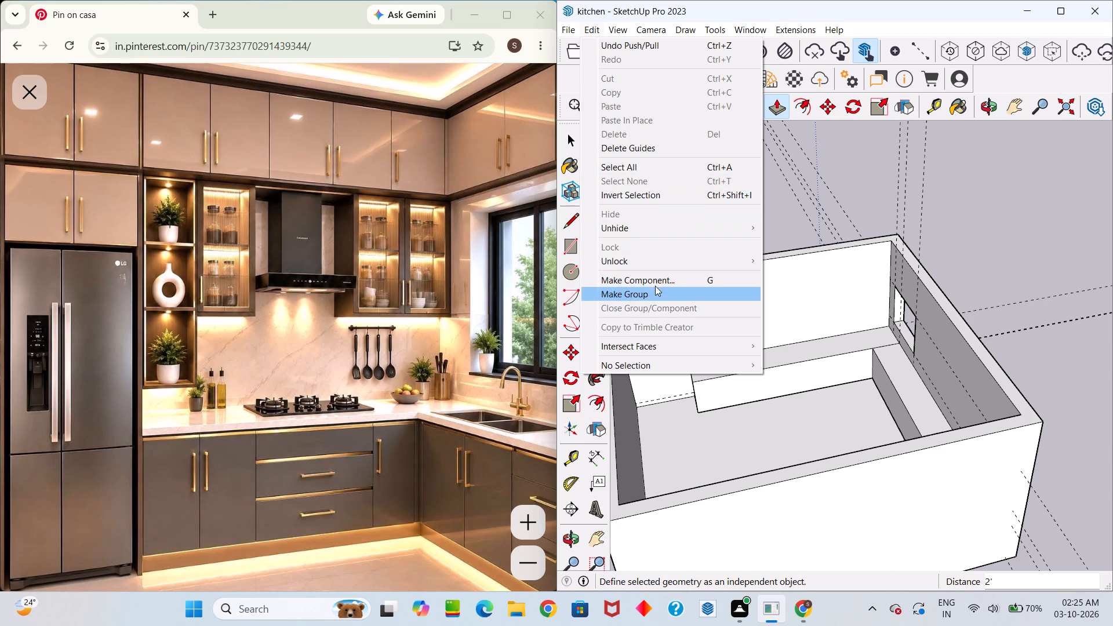
scroll(644, 338, down, 4)
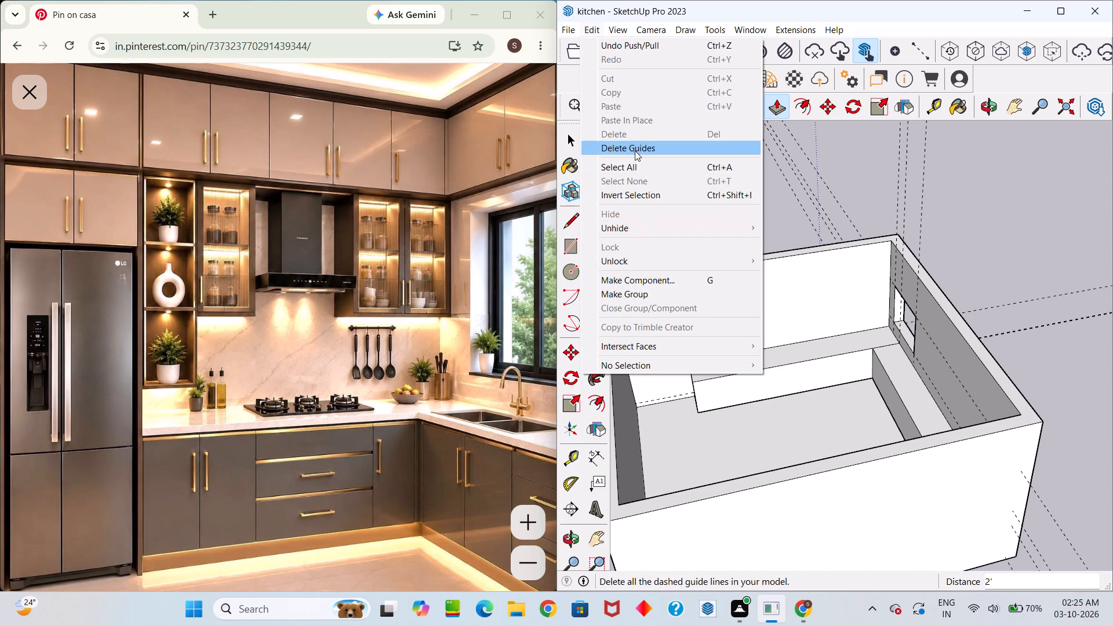
click(635, 151)
Erase the dividing edge between the two cabinet tops at the inner corner near the window.
scroll(785, 319, up, 5)
scroll(788, 334, down, 7)
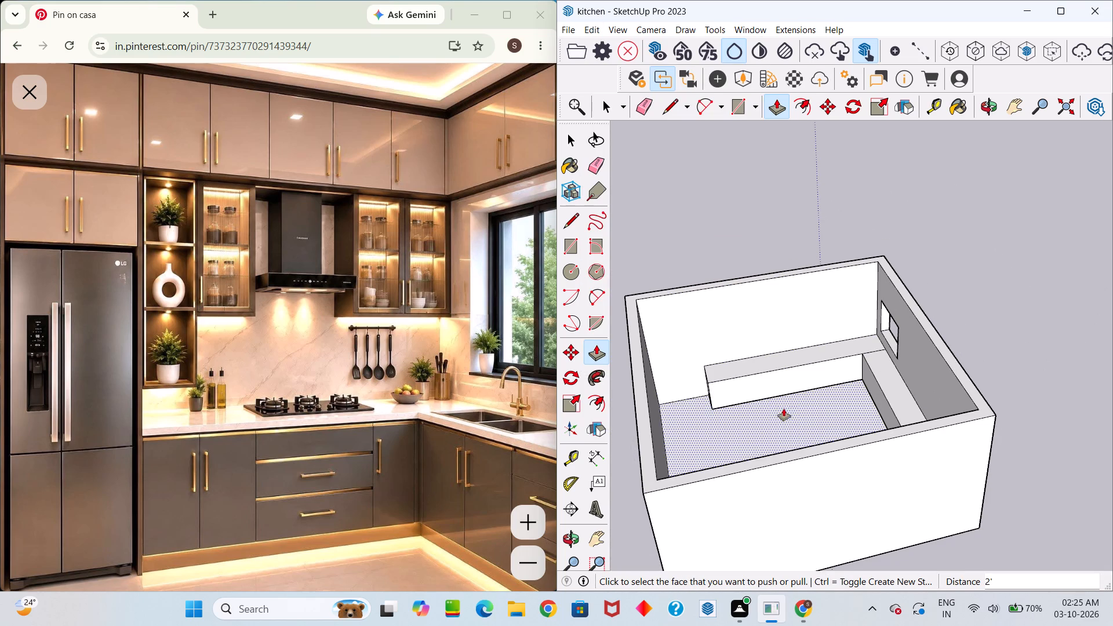
key(space)
middle_drag(796, 423, 990, 502)
scroll(919, 449, up, 4)
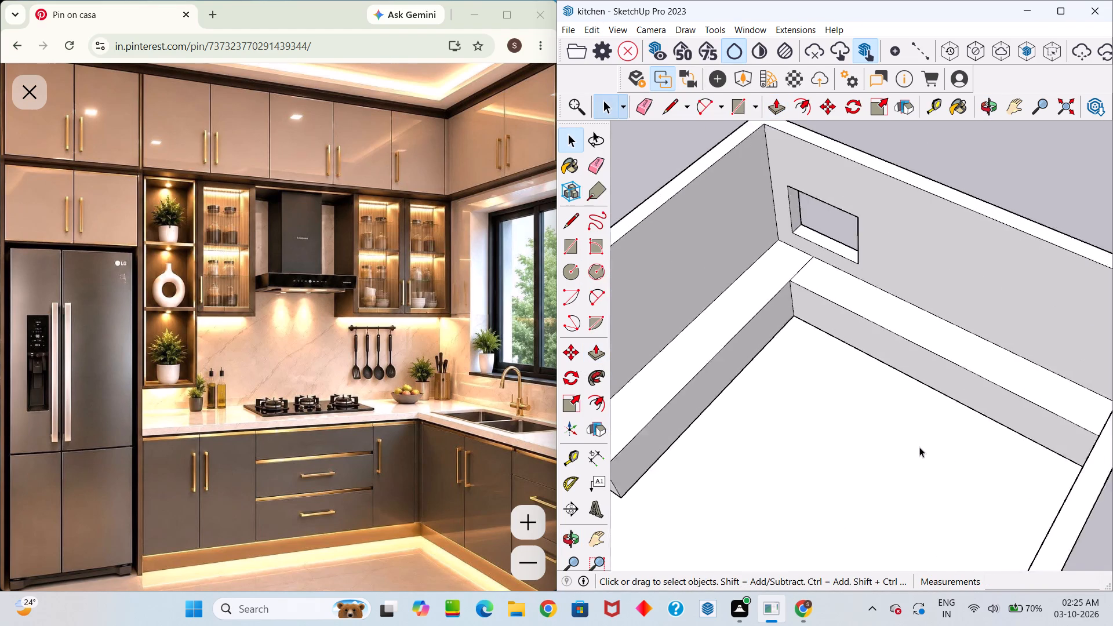
scroll(919, 447, up, 1)
middle_drag(908, 420, 813, 395)
drag(903, 413, 813, 395)
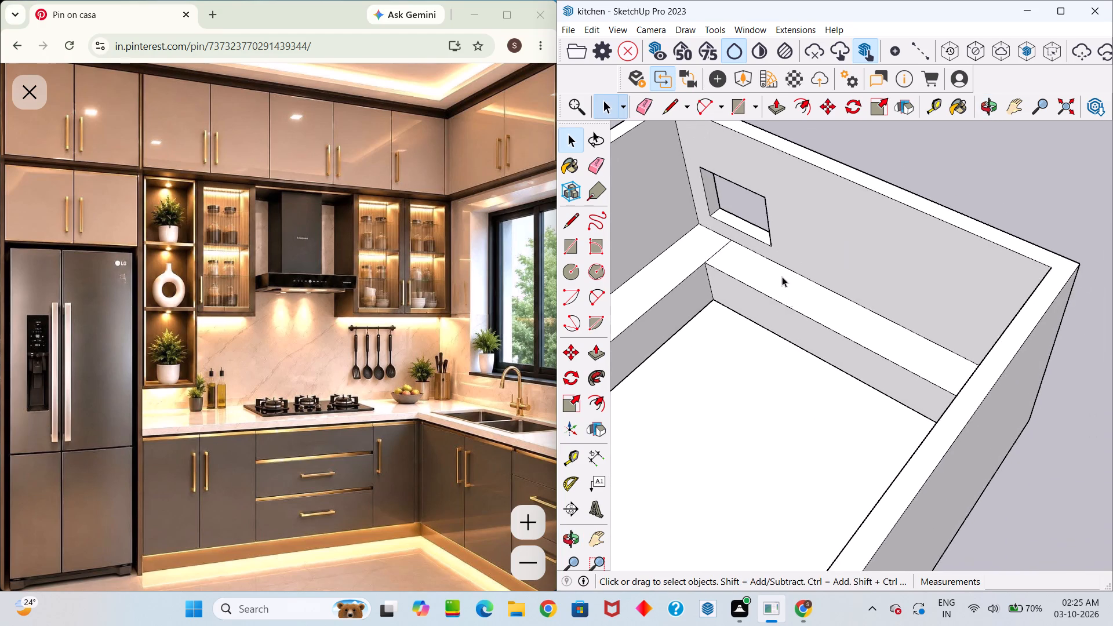
scroll(781, 274, up, 4)
key(e)
drag(688, 234, 693, 237)
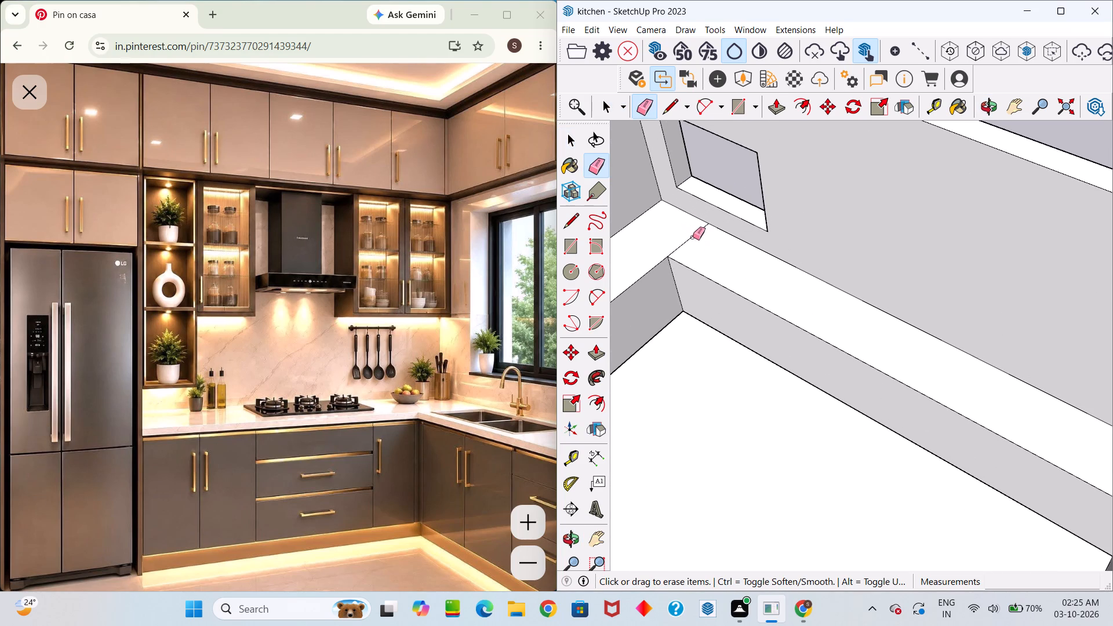
drag(693, 237, 693, 237)
Examine the joined L-shaped cabinet run and the free stretch of back wall beside its end.
scroll(696, 237, down, 15)
middle_drag(718, 250, 615, 261)
middle_drag(689, 190, 797, 234)
drag(689, 190, 797, 234)
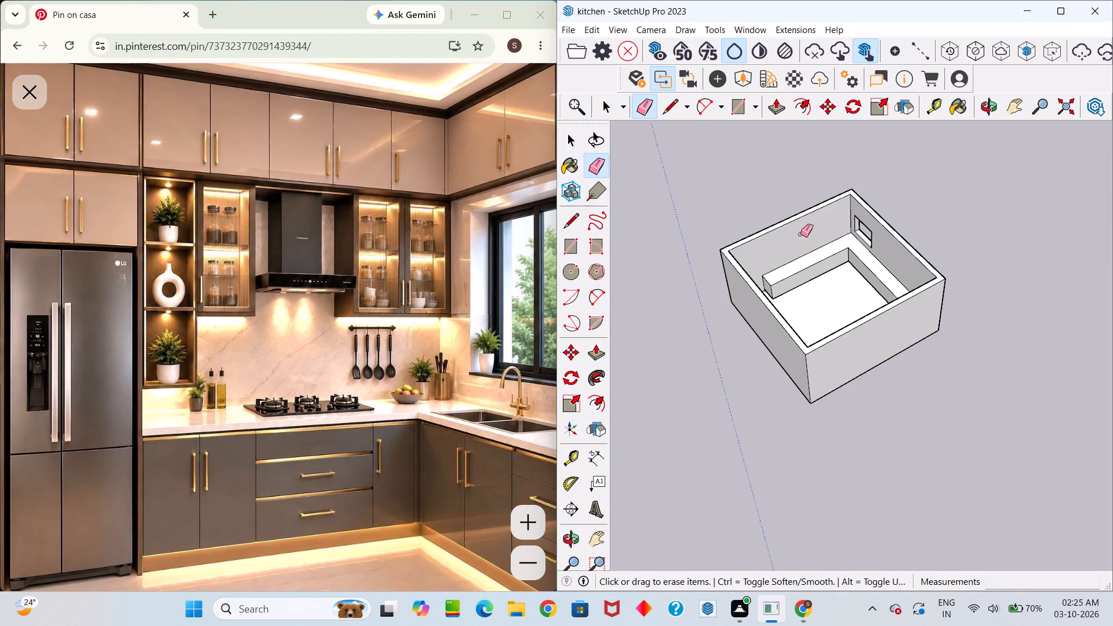
middle_drag(921, 324, 796, 316)
scroll(804, 282, up, 5)
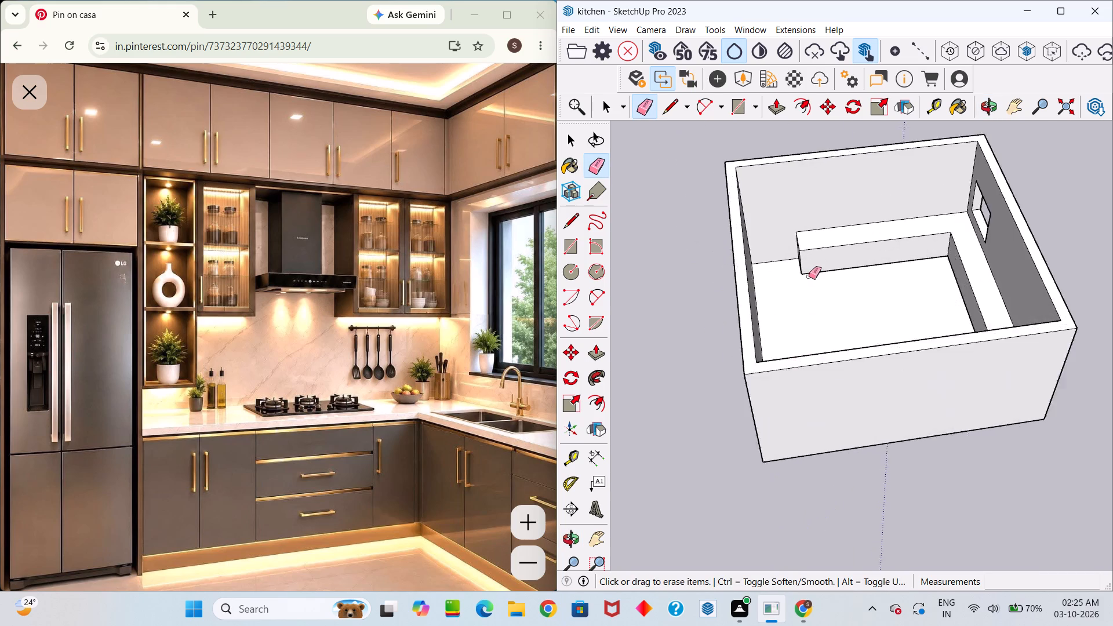
scroll(809, 276, up, 2)
middle_drag(803, 275, 772, 201)
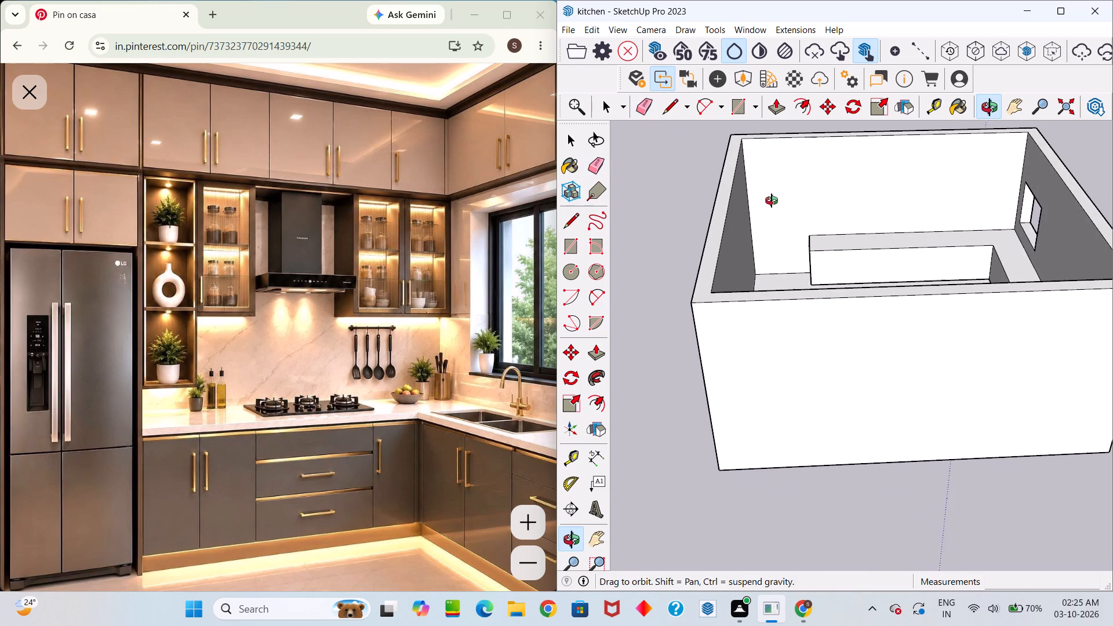
middle_drag(772, 201, 784, 230)
scroll(806, 240, up, 6)
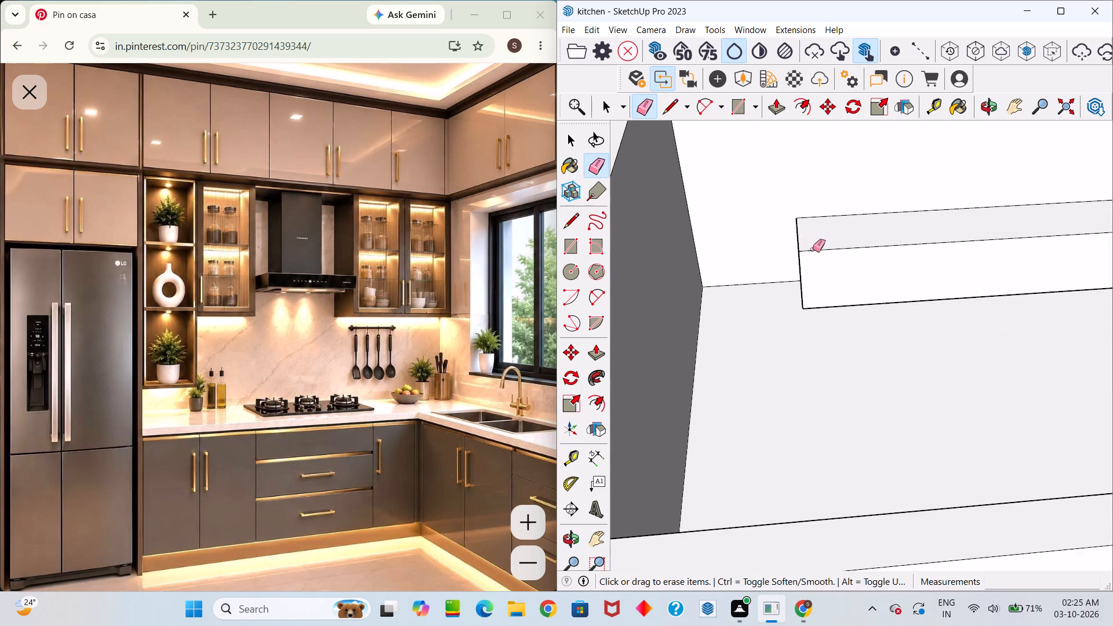
middle_drag(809, 248, 816, 277)
scroll(817, 278, up, 1)
scroll(816, 278, down, 13)
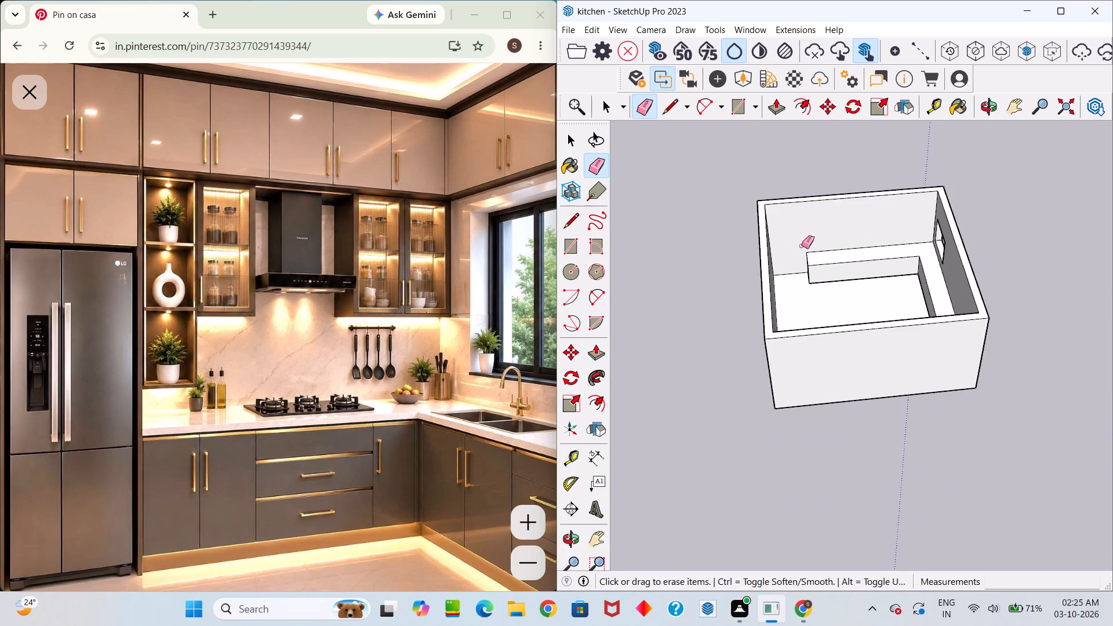
middle_drag(800, 241, 781, 188)
scroll(788, 189, down, 3)
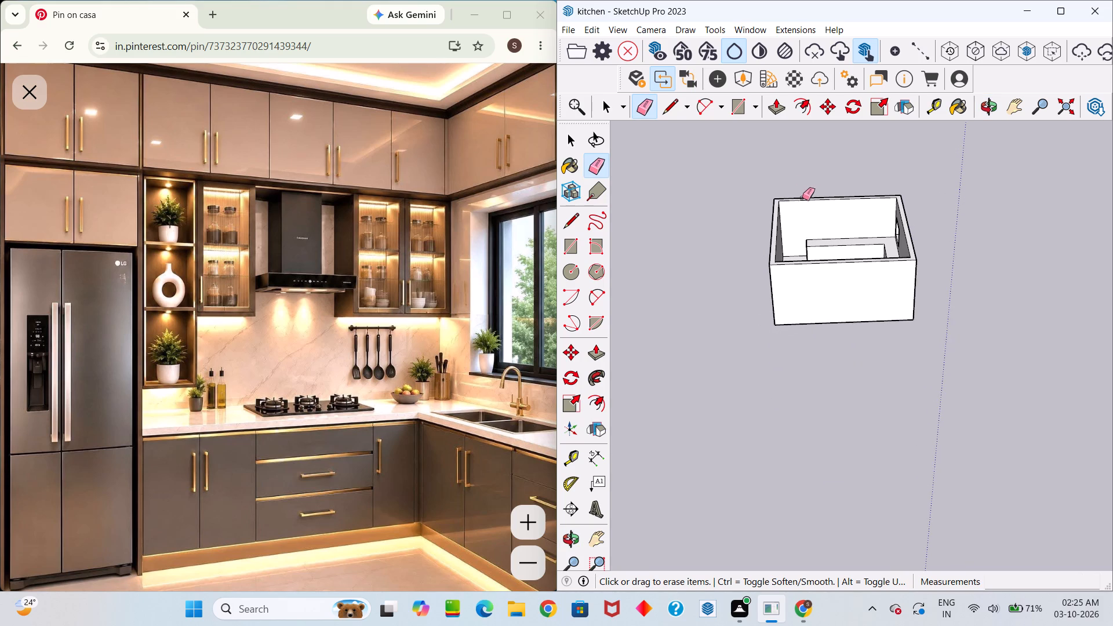
scroll(806, 202, up, 4)
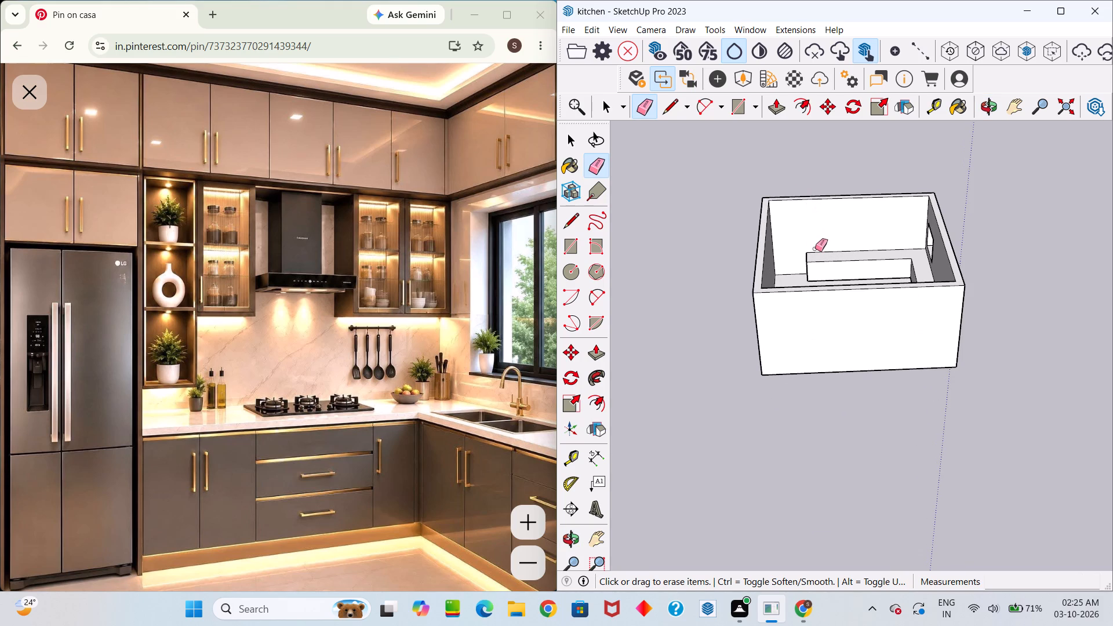
scroll(808, 257, up, 6)
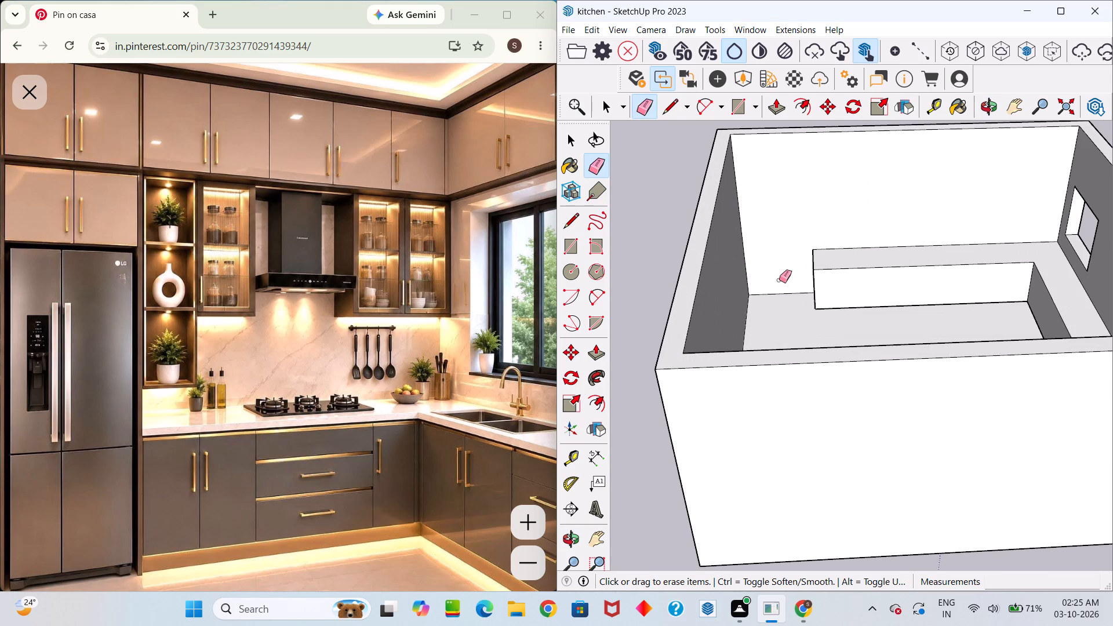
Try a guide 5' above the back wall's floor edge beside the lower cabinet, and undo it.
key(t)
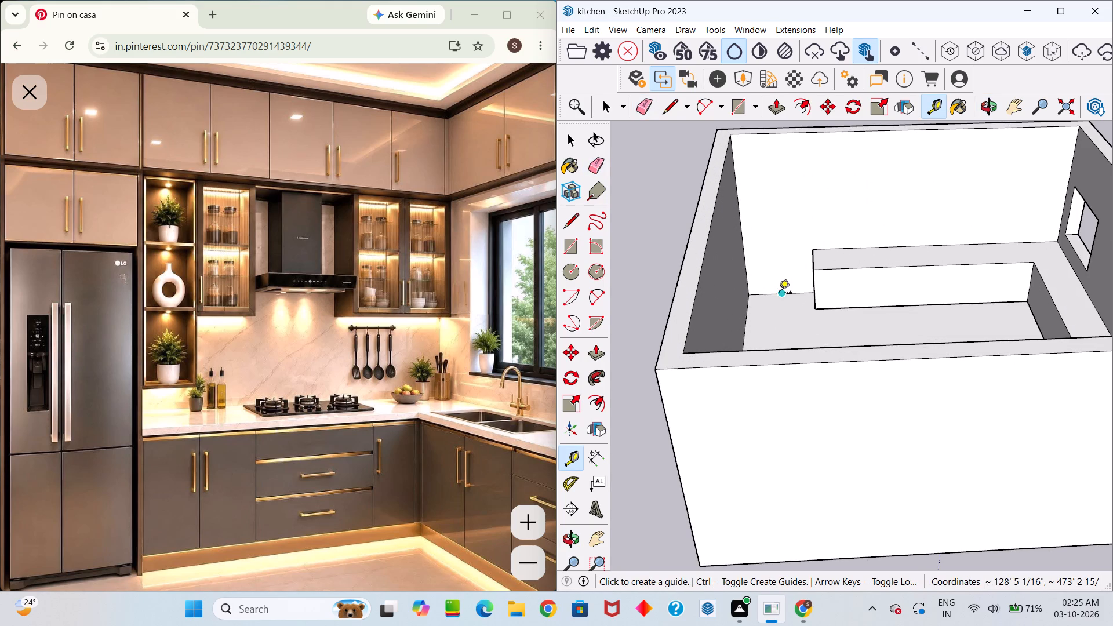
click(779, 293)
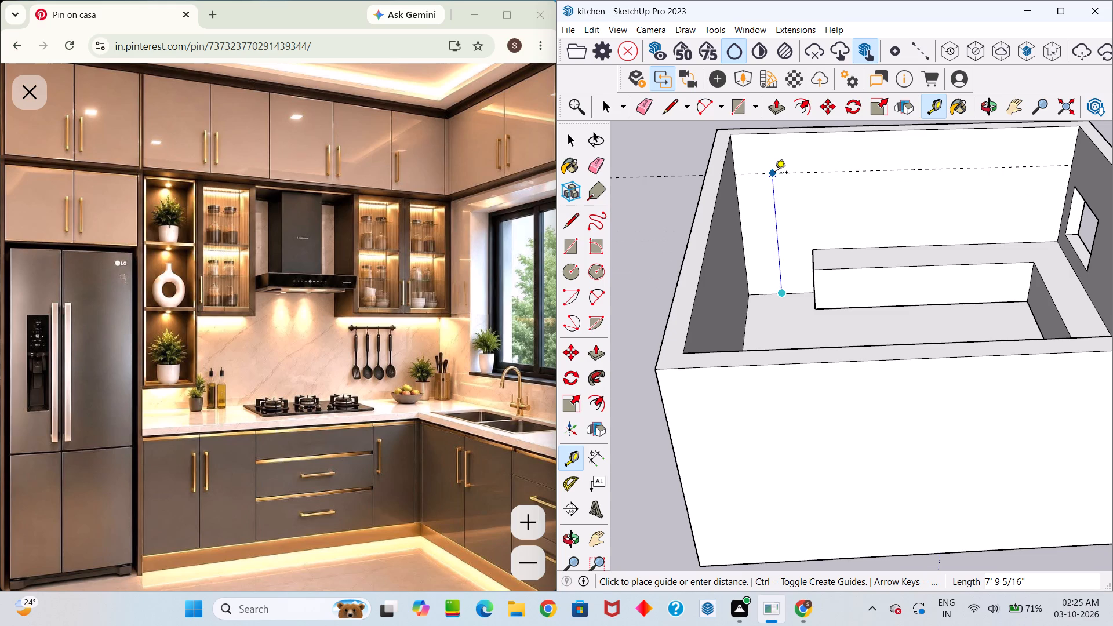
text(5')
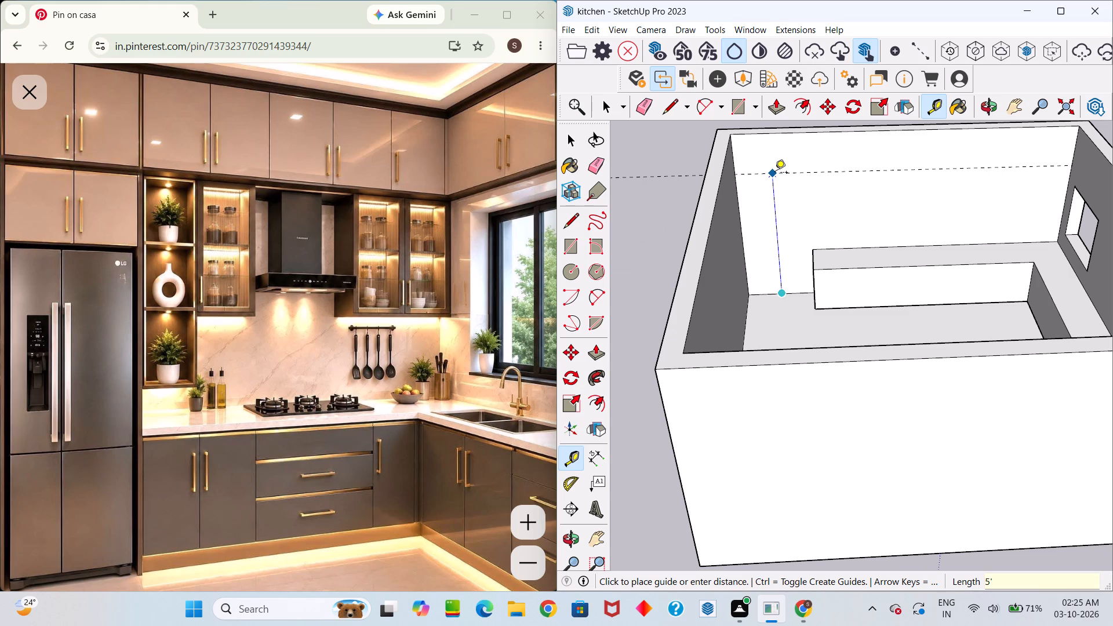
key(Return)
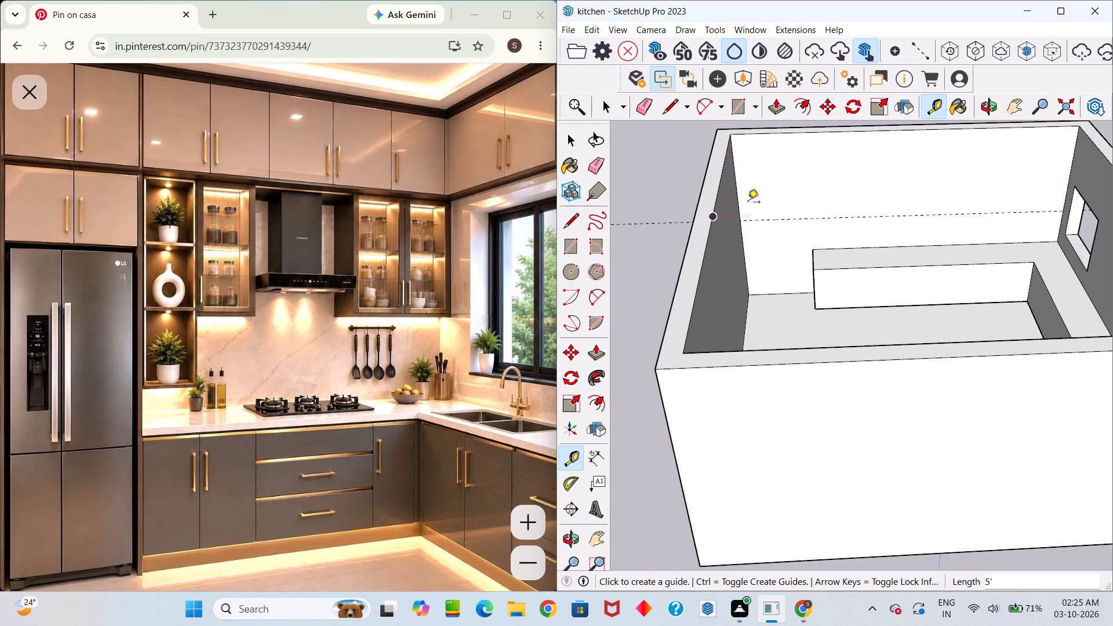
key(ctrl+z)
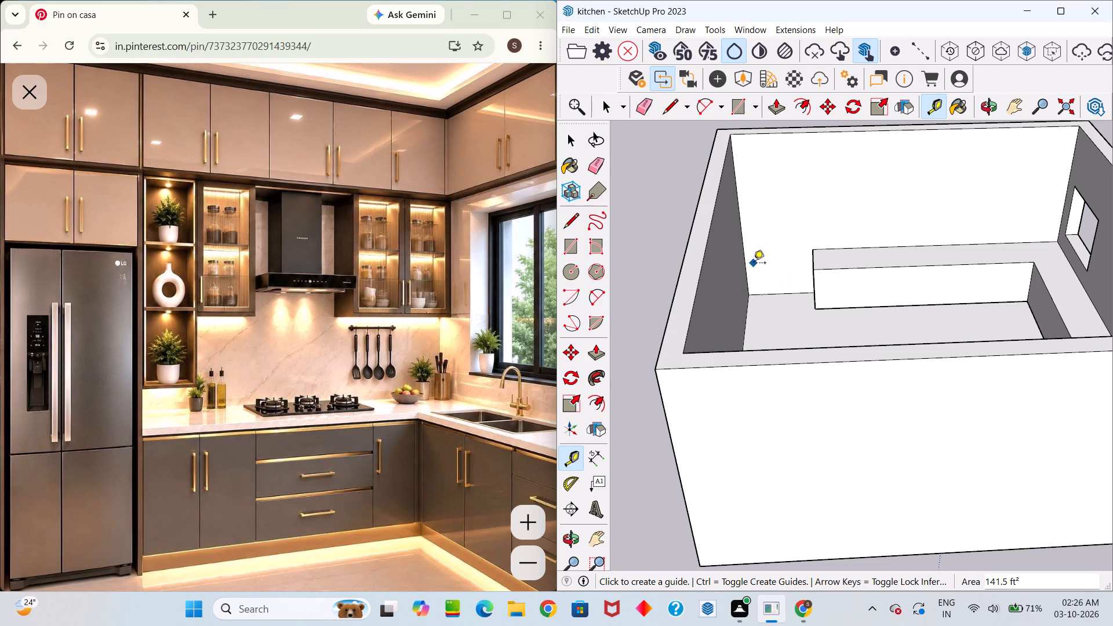
Place a horizontal guide on the back wall 6' above its floor edge.
key(t)
click(787, 292)
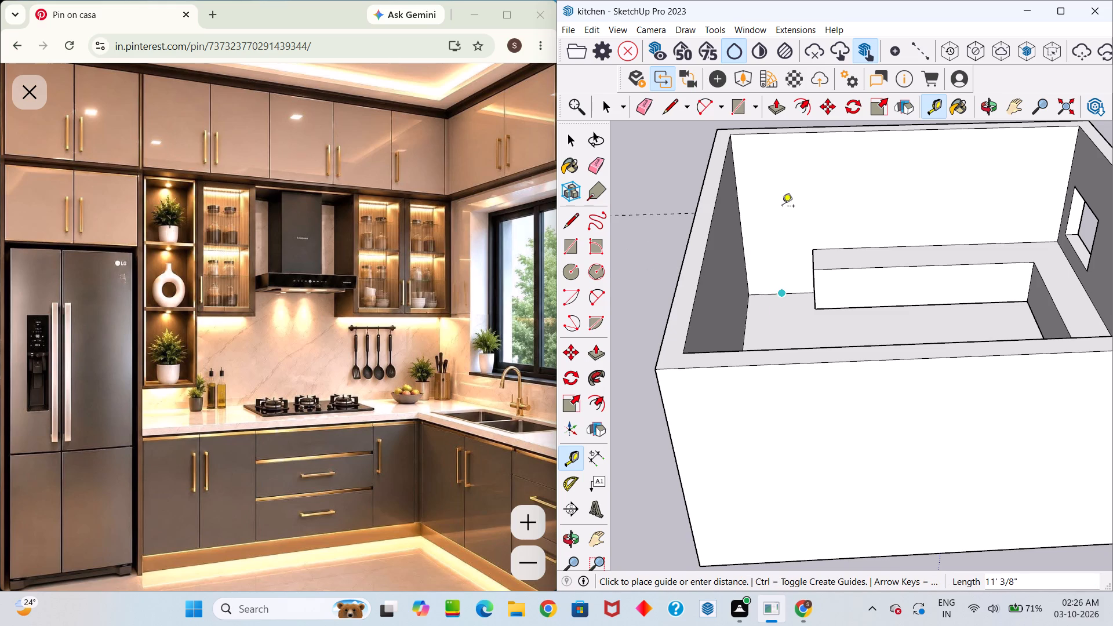
text(6')
key(Return)
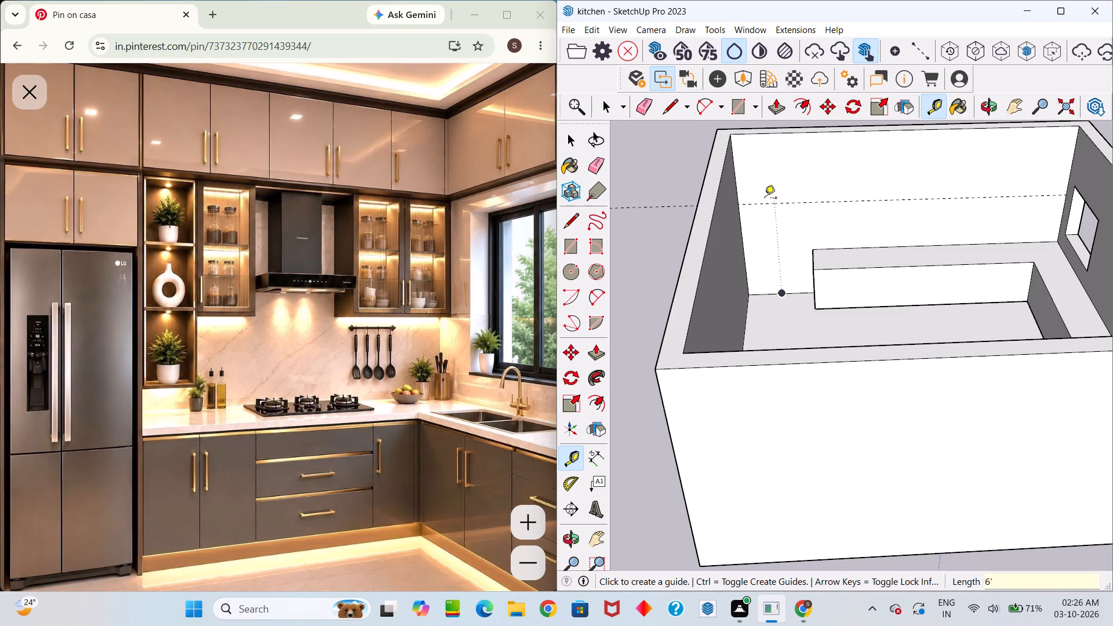
Place a vertical guide about 5' 4" long up from the top front corner at the lower cabinet's free end.
middle_drag(788, 215, 792, 252)
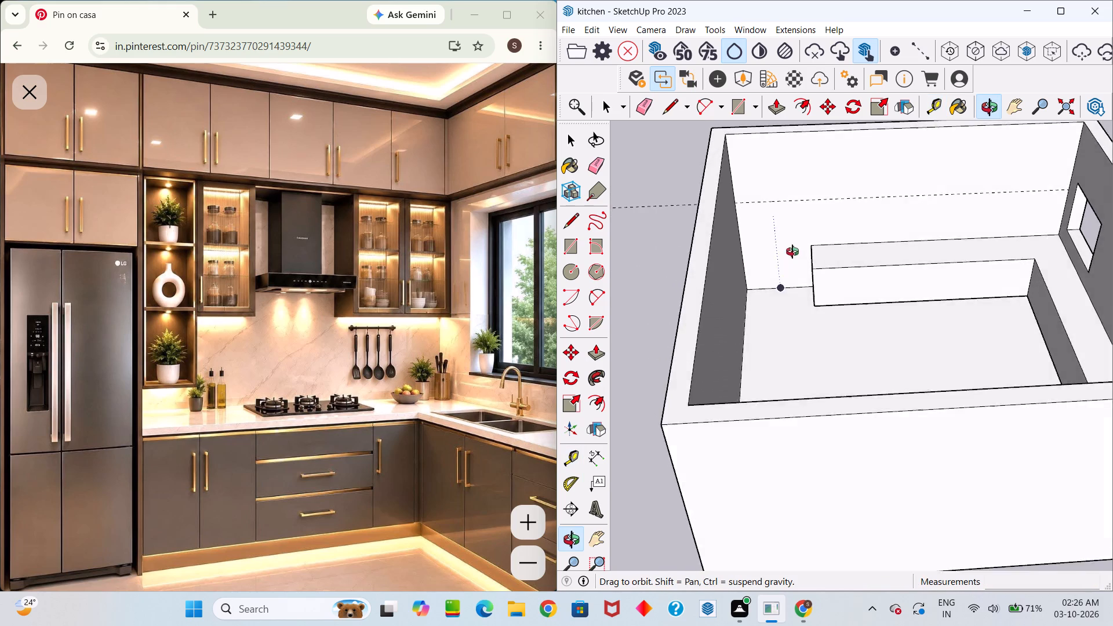
middle_drag(792, 252, 794, 265)
scroll(800, 281, up, 6)
scroll(814, 248, down, 2)
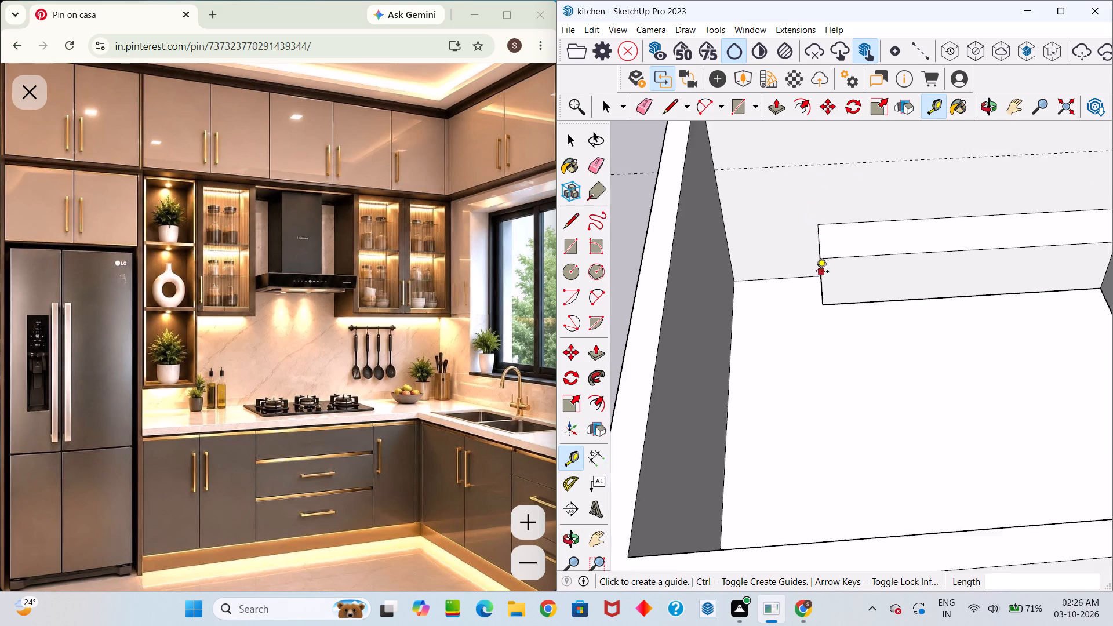
scroll(816, 272, down, 5)
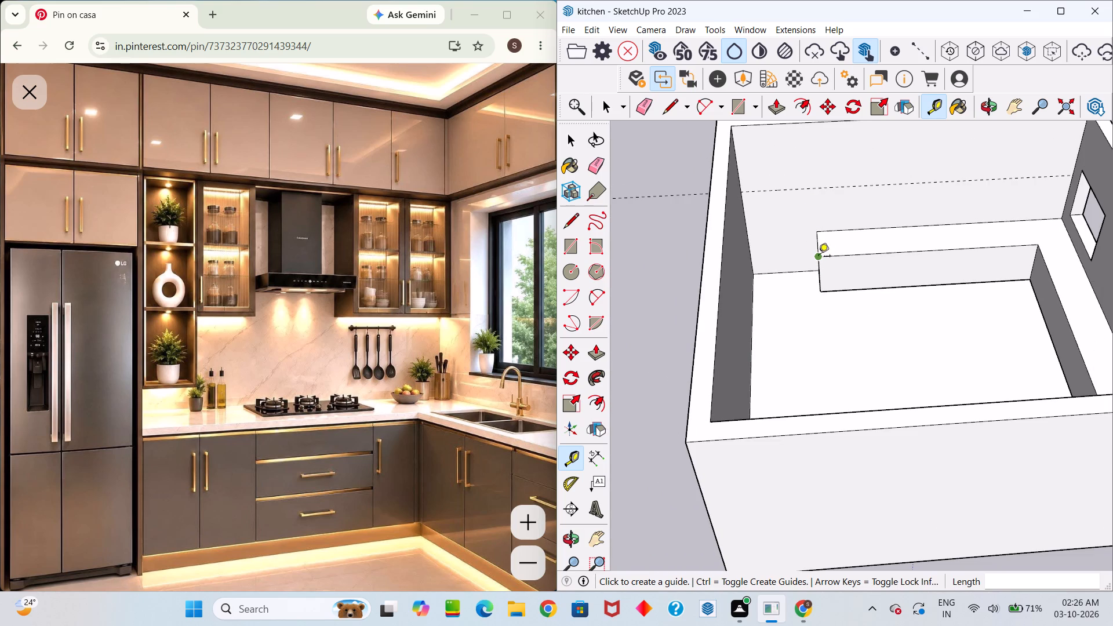
click(818, 257)
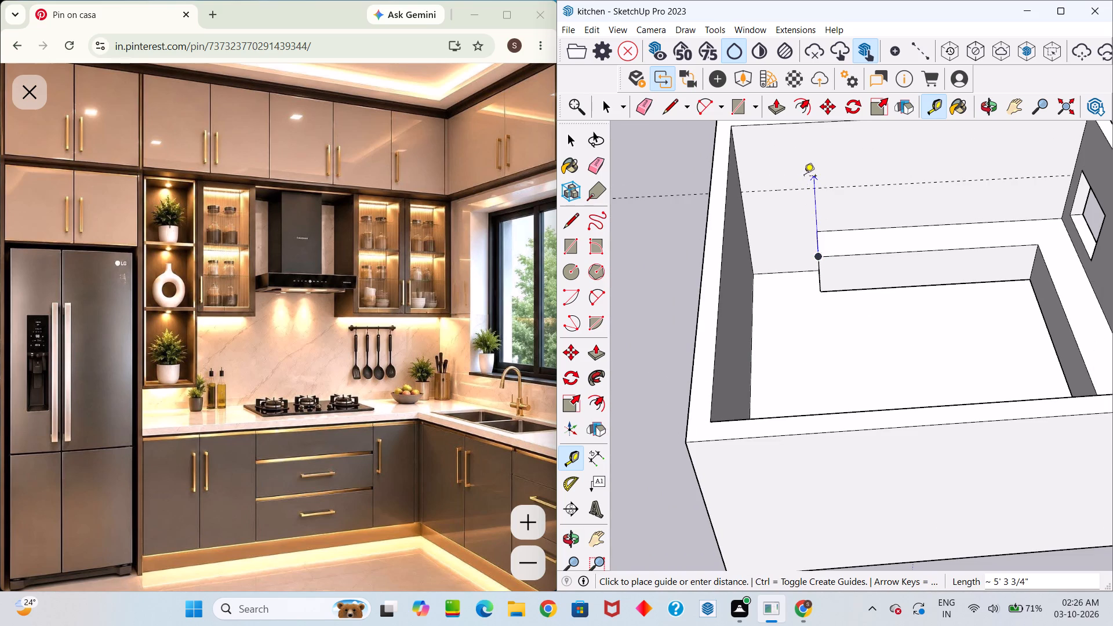
click(804, 177)
Place a guide parallel to the lower cabinet's top front edge, 3' 9" away, on the 6' guide line of the back wall.
middle_drag(805, 187, 940, 191)
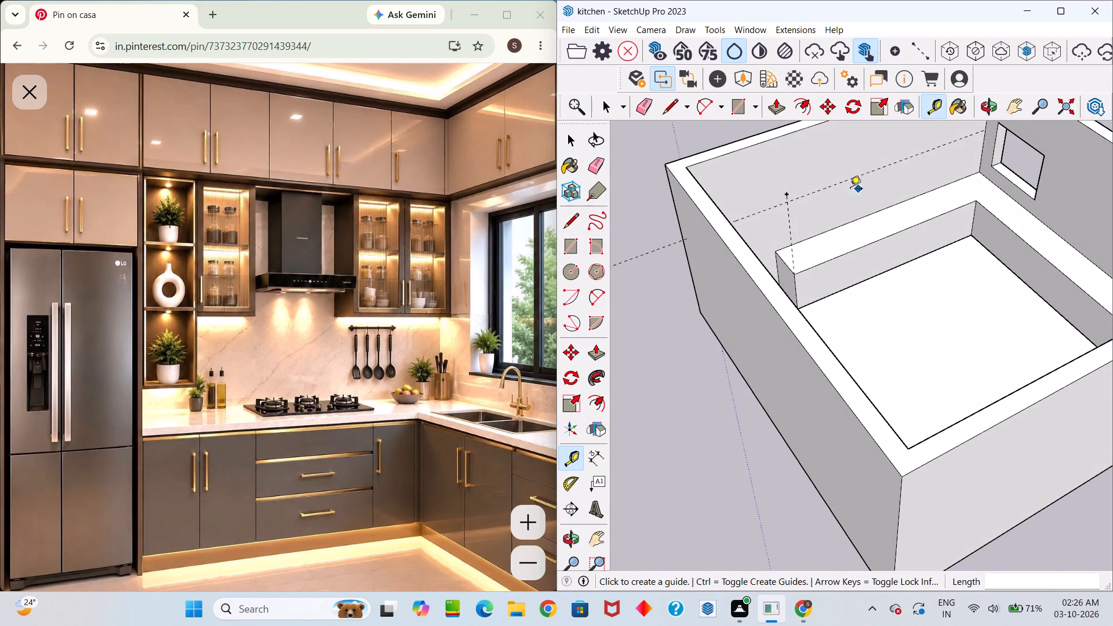
middle_drag(802, 197, 1010, 209)
scroll(775, 244, up, 4)
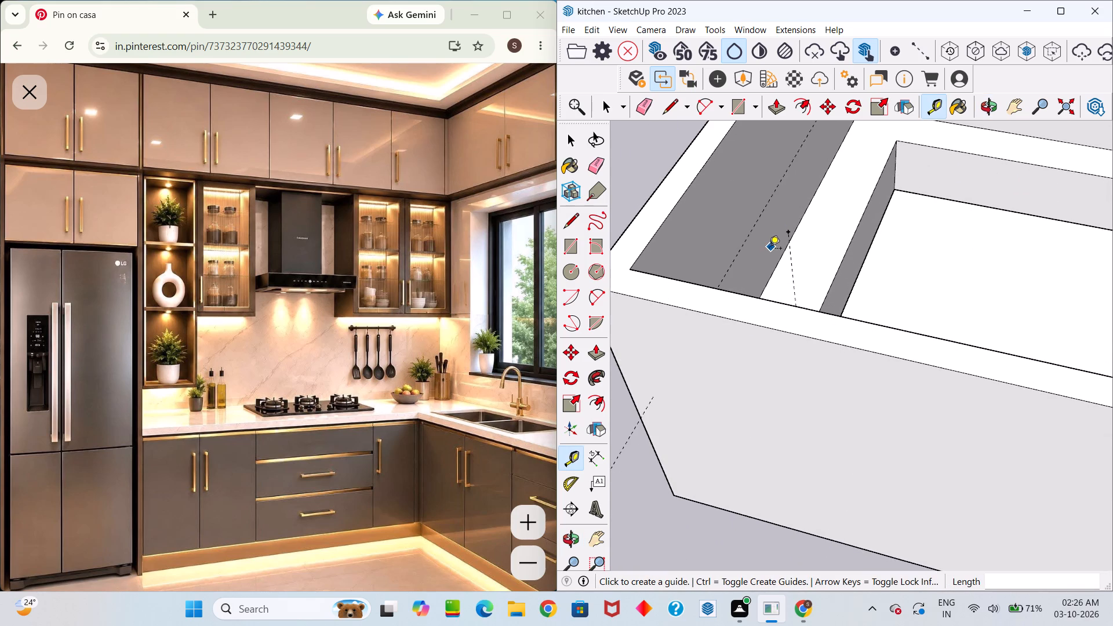
middle_drag(802, 273, 886, 283)
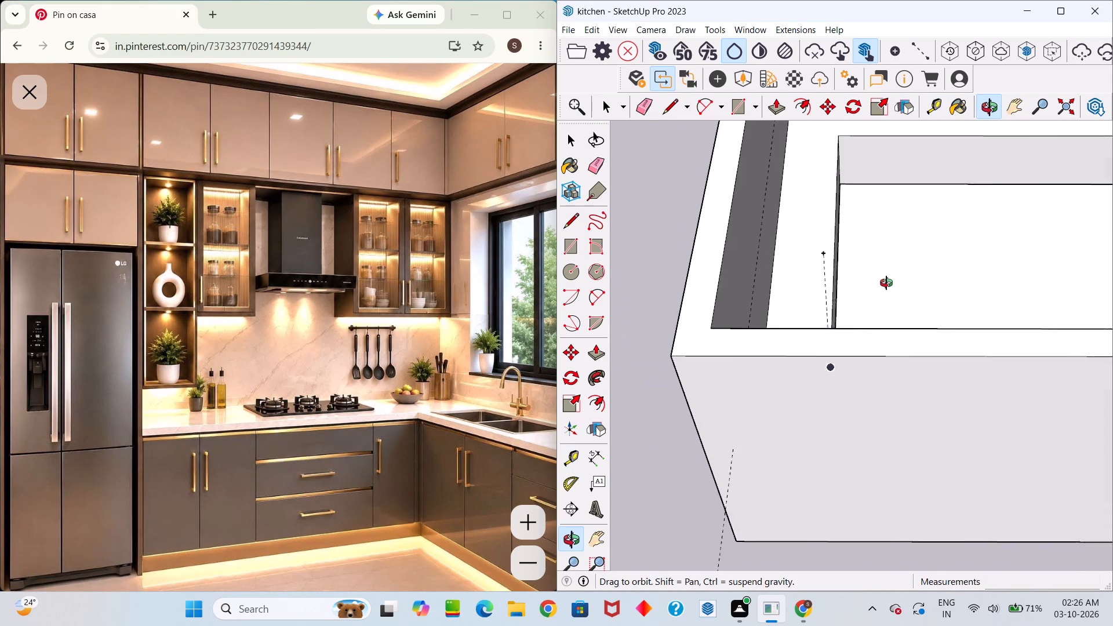
middle_drag(886, 283, 891, 287)
scroll(839, 326, up, 9)
middle_drag(829, 362, 881, 319)
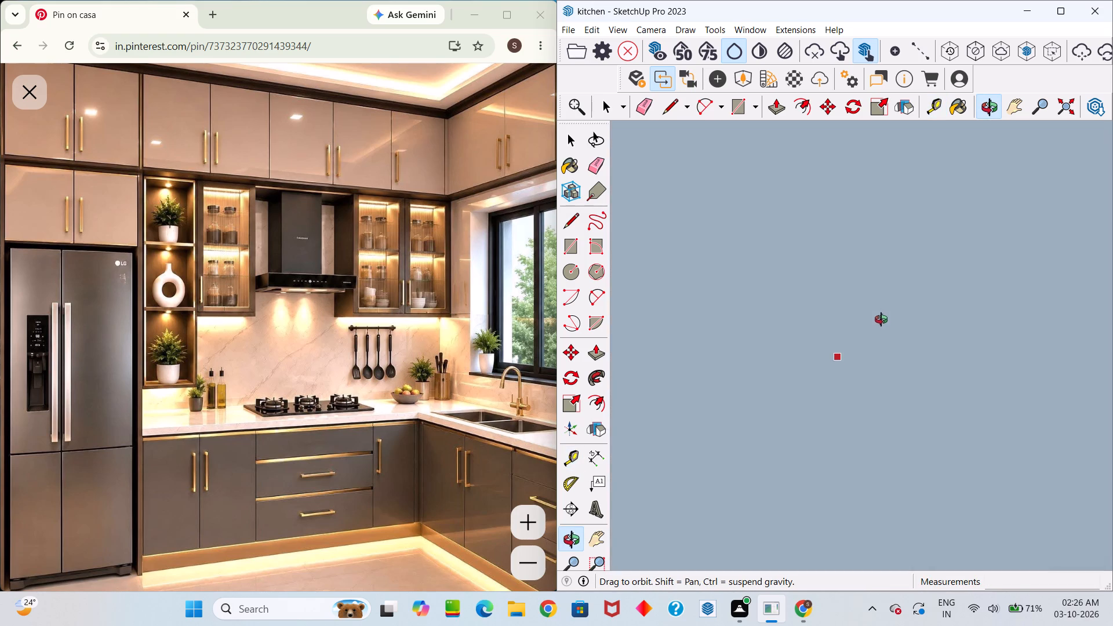
middle_drag(881, 319, 844, 358)
scroll(838, 350, down, 4)
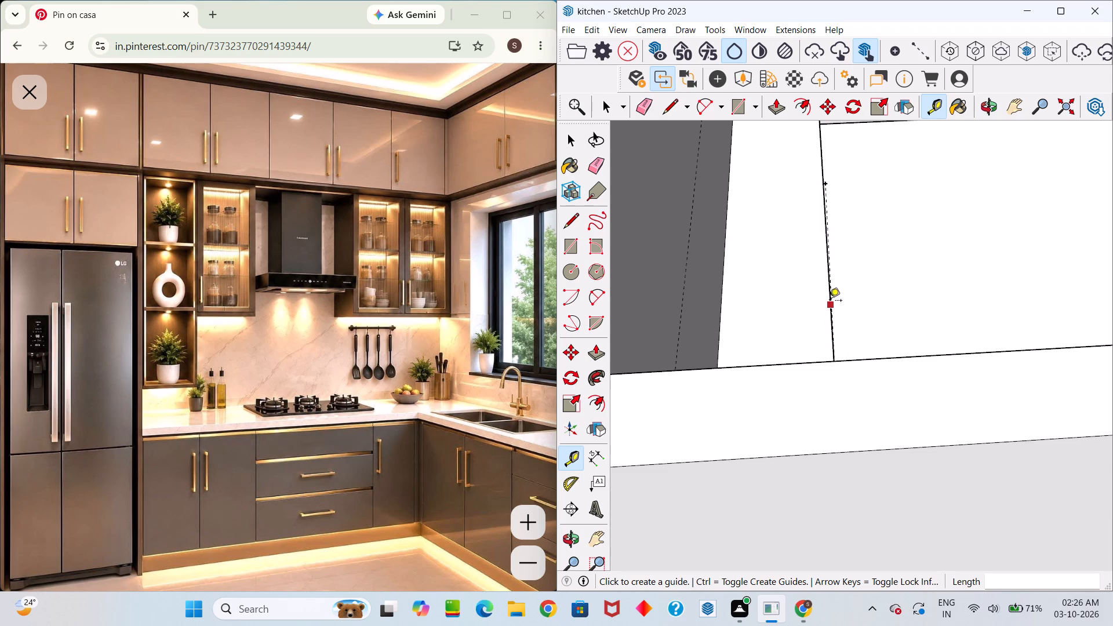
click(828, 274)
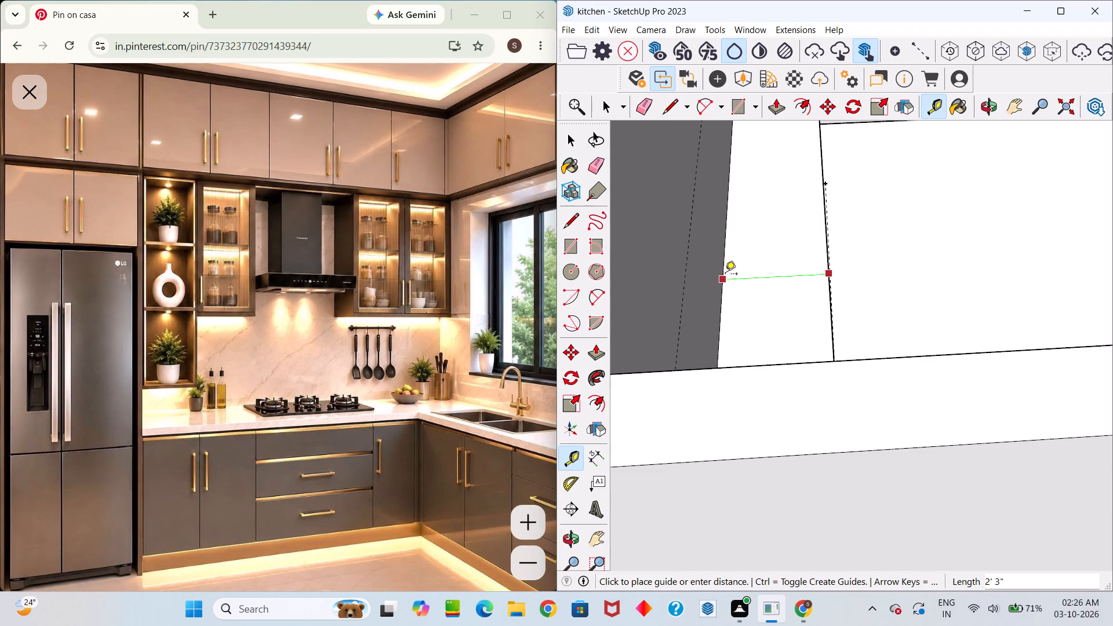
click(686, 284)
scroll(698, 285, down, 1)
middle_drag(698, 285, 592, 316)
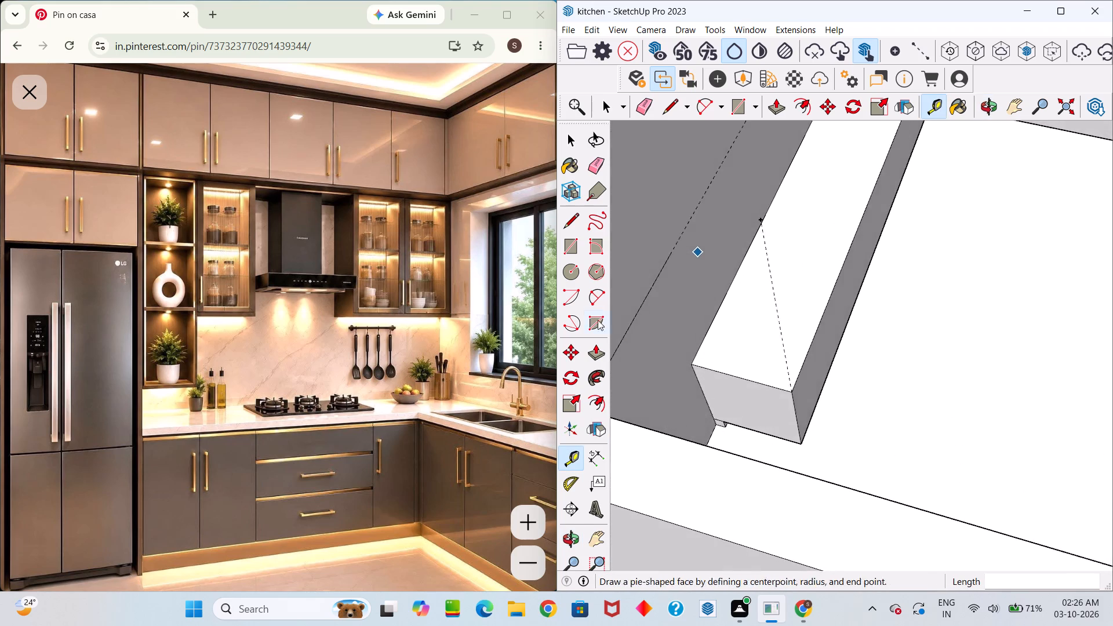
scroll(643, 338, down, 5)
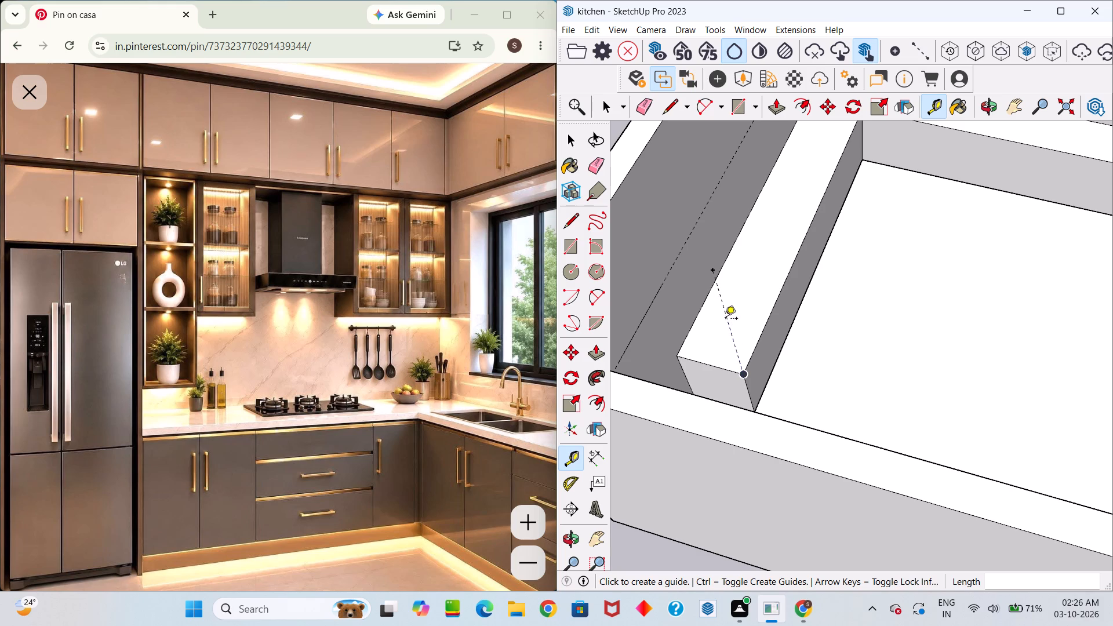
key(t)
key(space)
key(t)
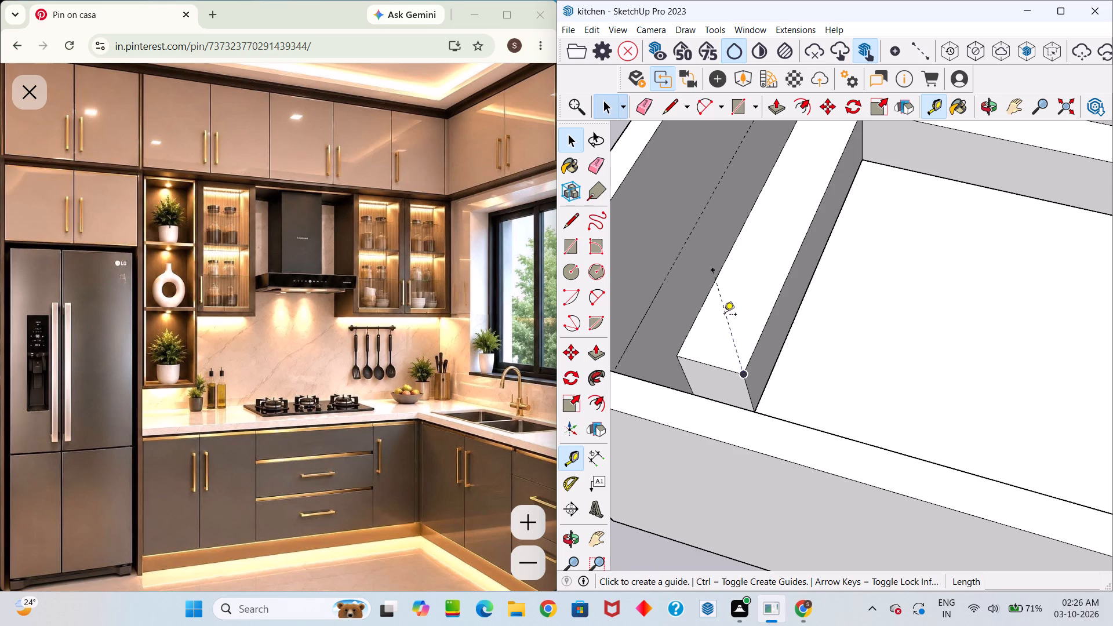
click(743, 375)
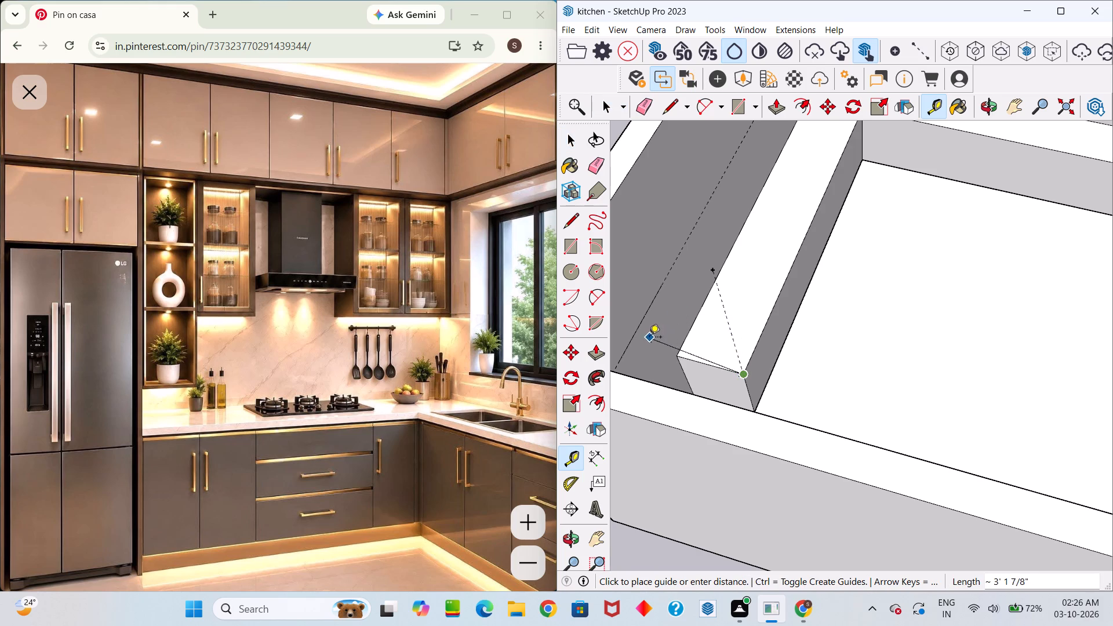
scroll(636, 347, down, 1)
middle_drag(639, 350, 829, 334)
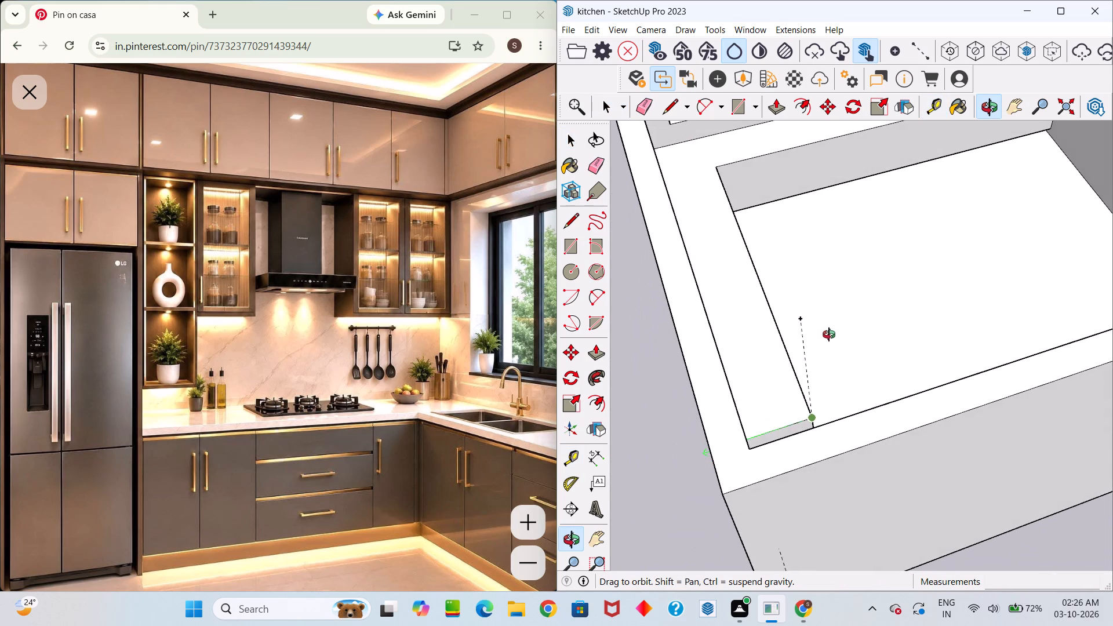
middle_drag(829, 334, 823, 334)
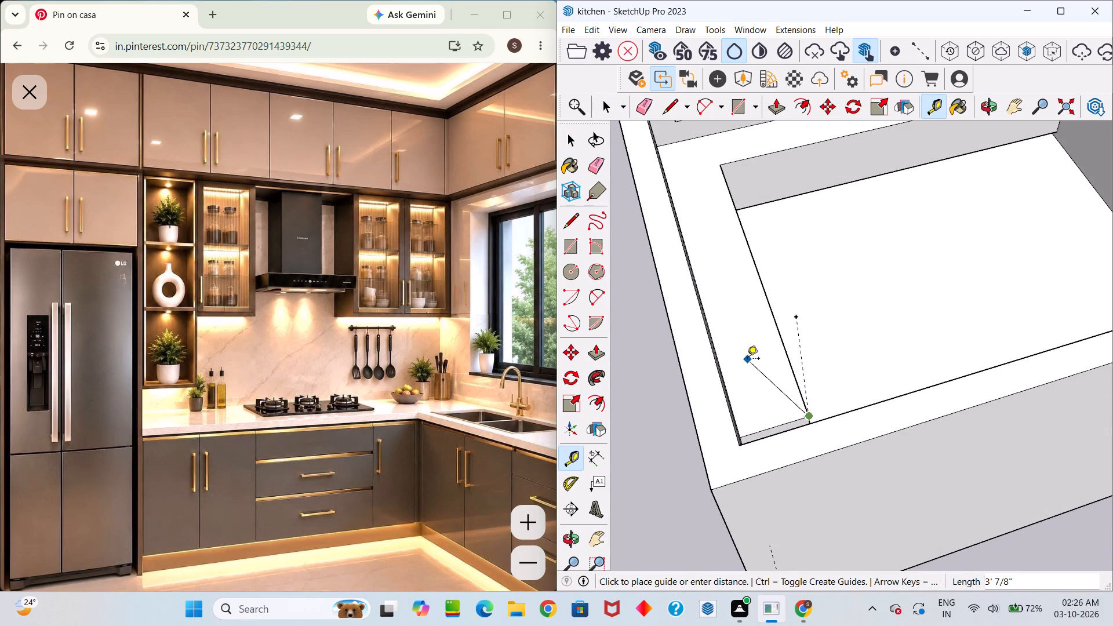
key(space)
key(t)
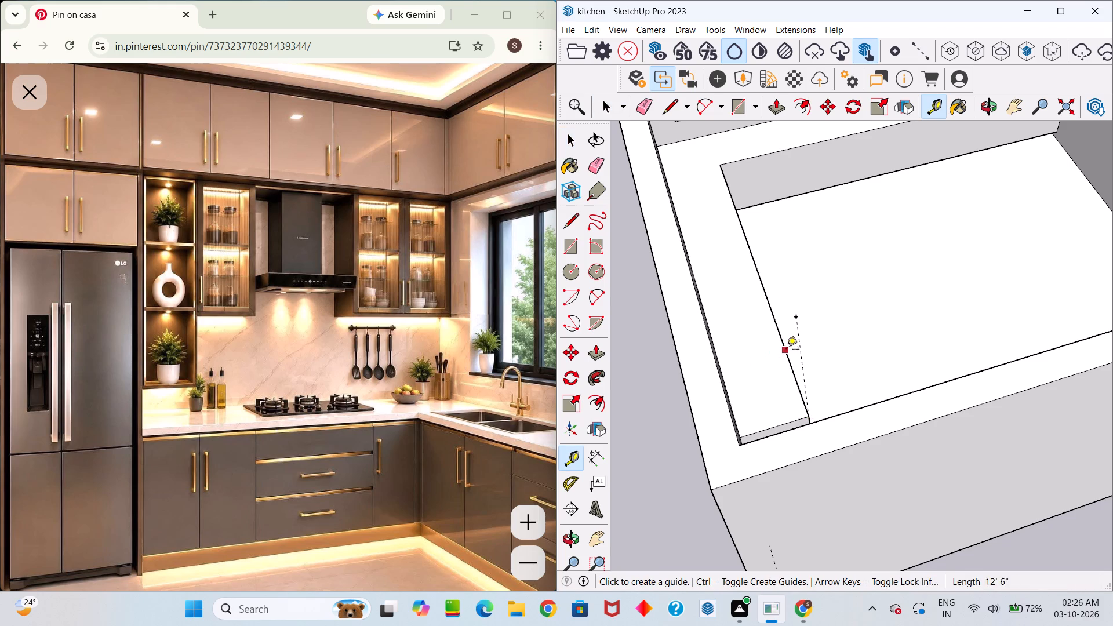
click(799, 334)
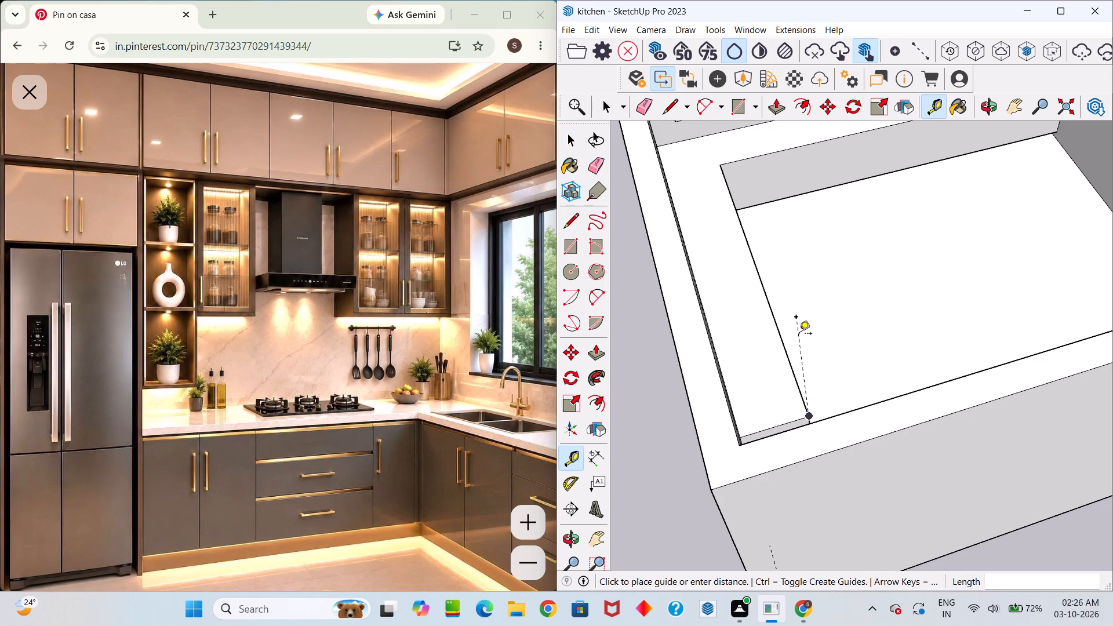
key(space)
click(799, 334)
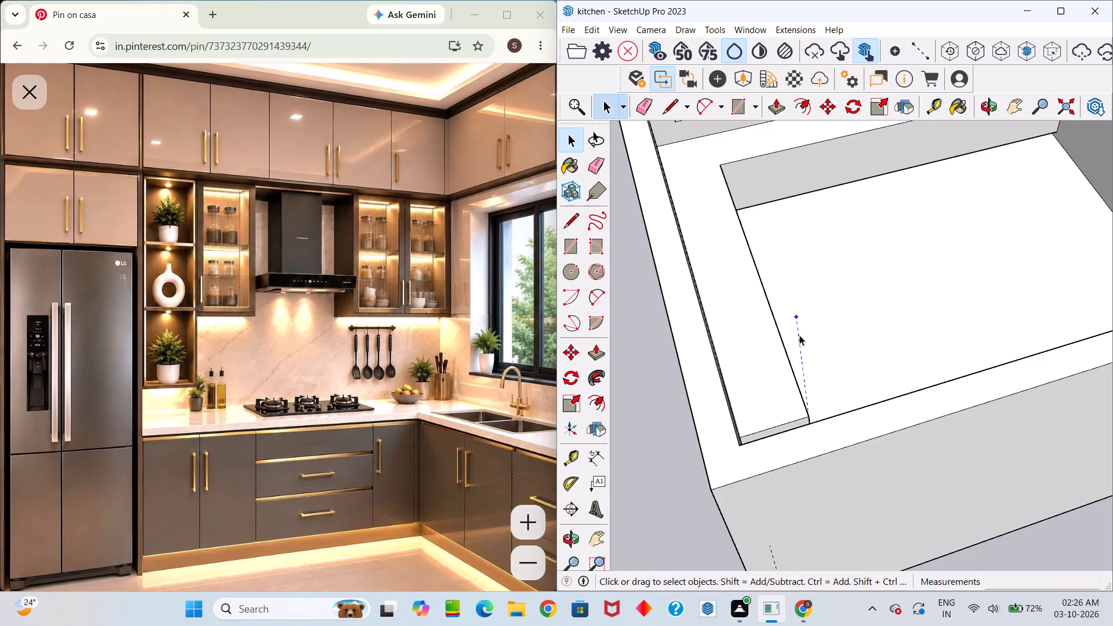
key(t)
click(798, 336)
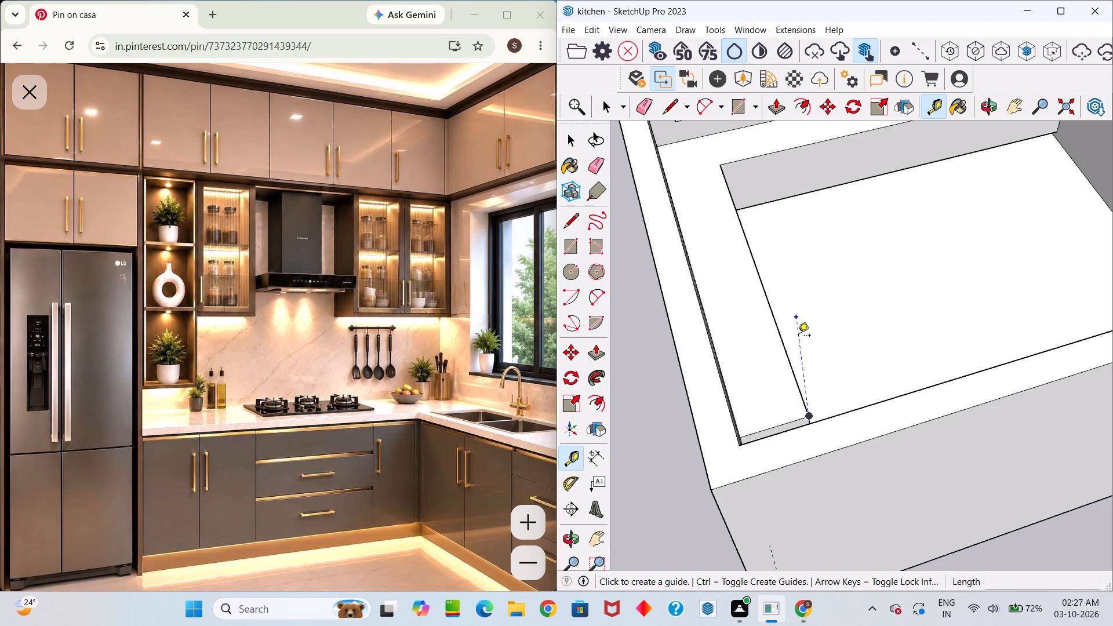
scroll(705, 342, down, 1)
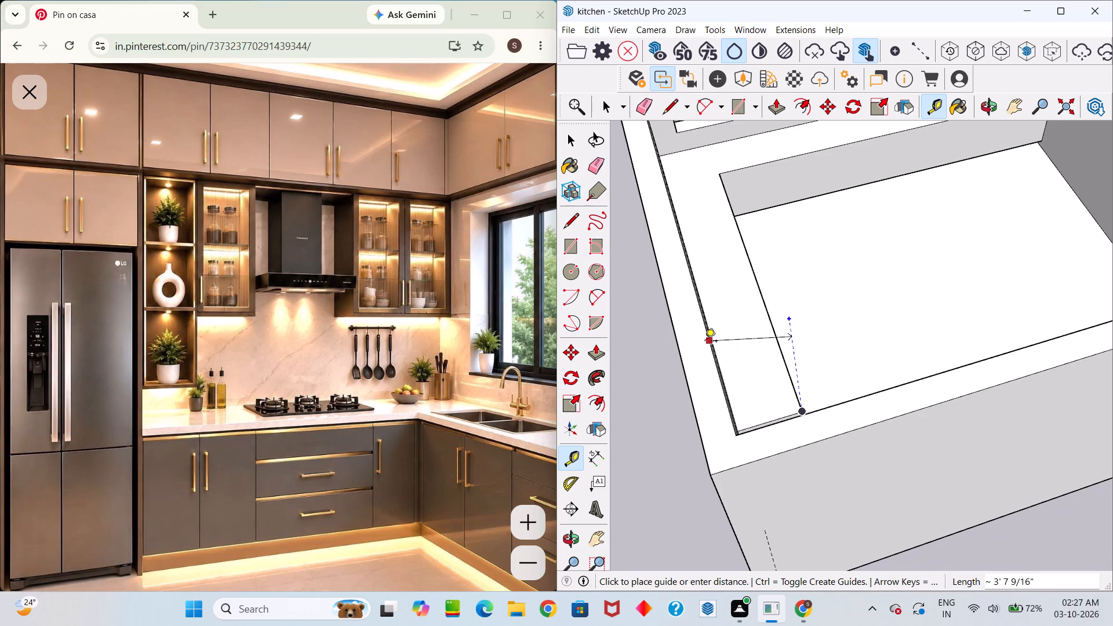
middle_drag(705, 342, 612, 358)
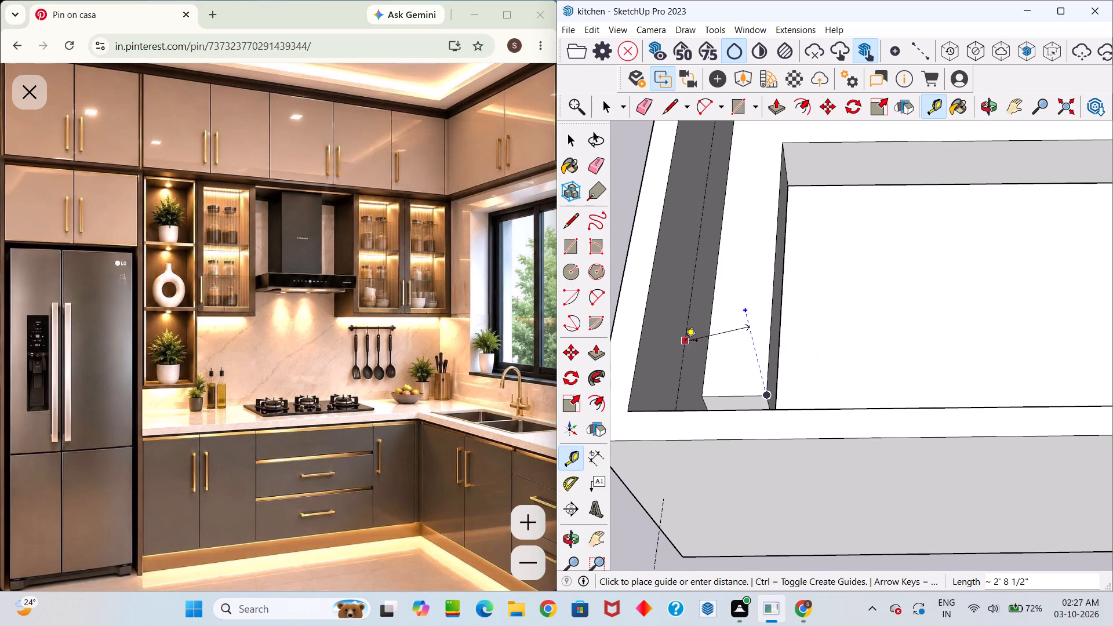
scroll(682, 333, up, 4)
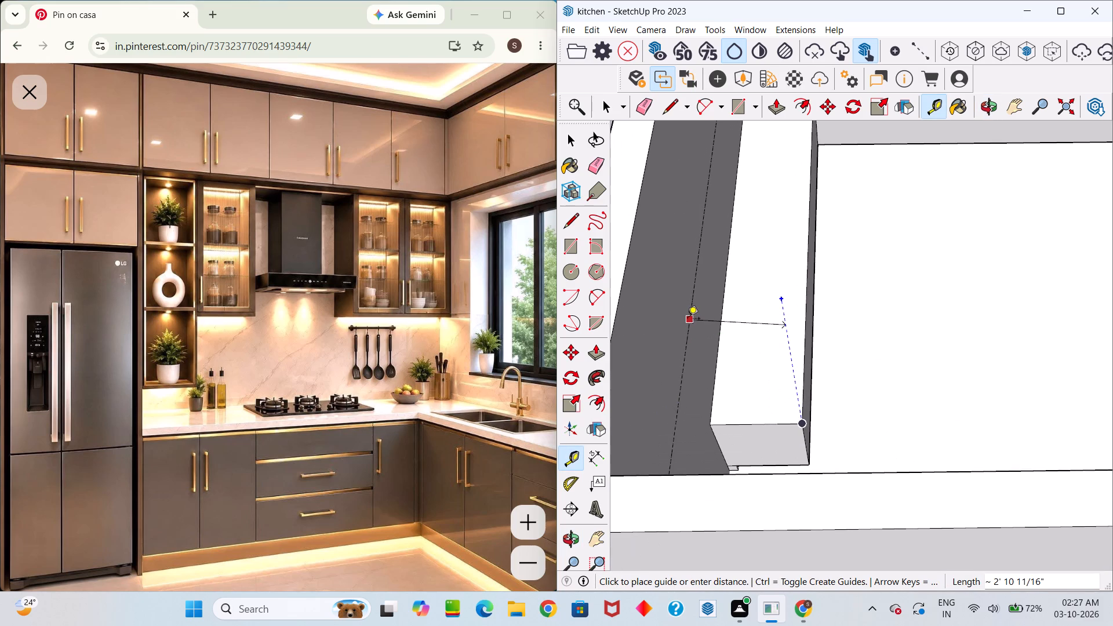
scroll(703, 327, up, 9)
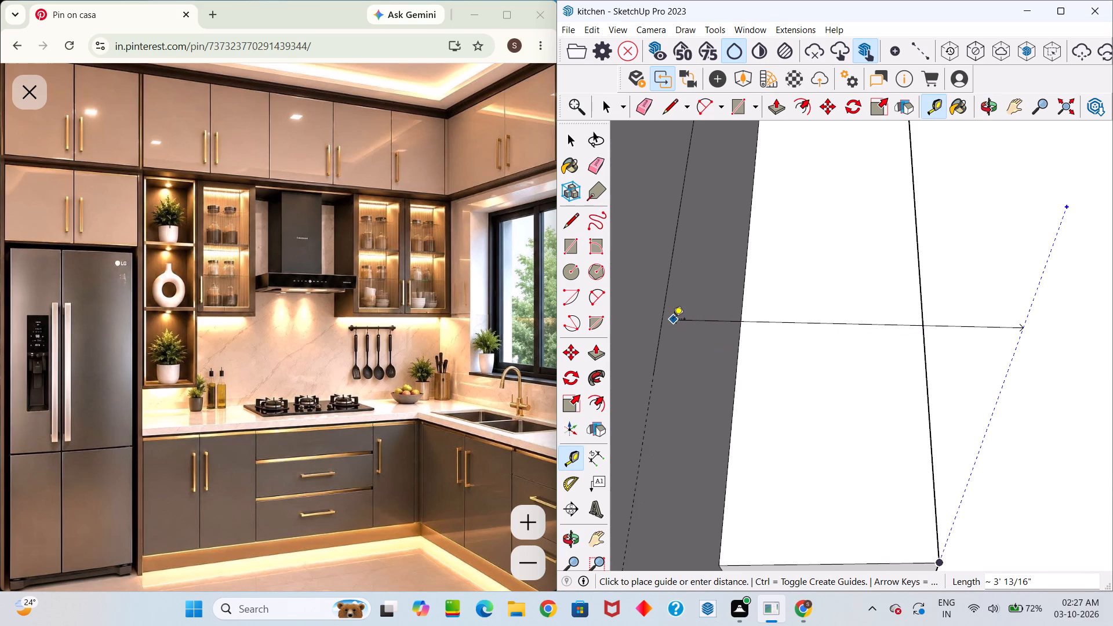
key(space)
Undo the vertical guide rising from the top front corner at the lower cabinet's free end.
scroll(784, 318, down, 1)
middle_drag(784, 319, 539, 310)
scroll(823, 412, down, 4)
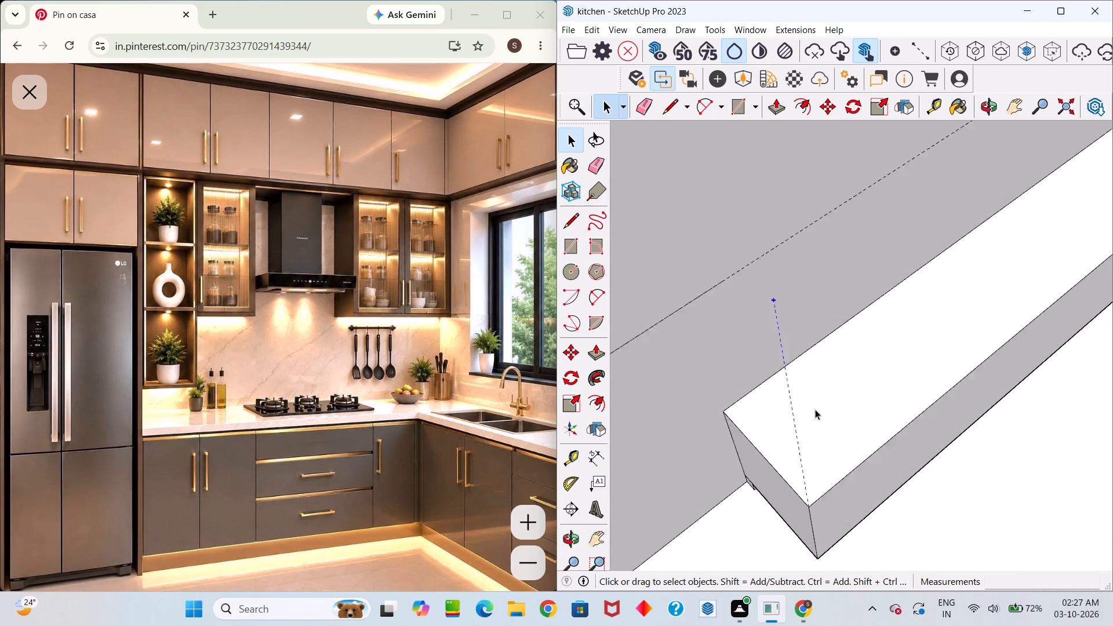
scroll(815, 409, down, 4)
middle_drag(796, 409, 659, 329)
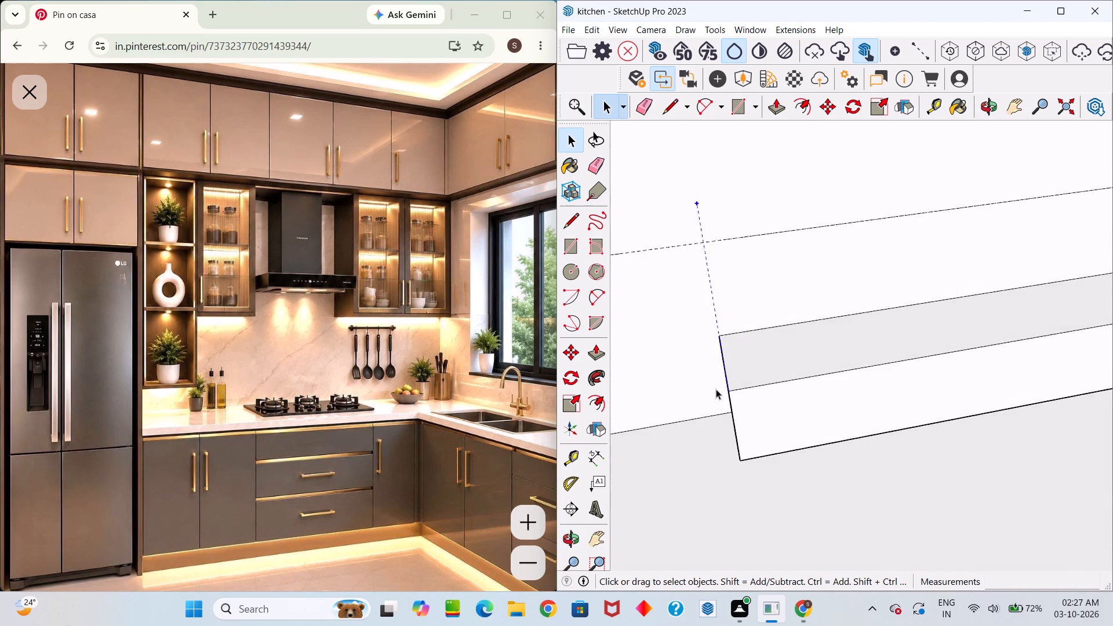
scroll(716, 389, down, 11)
middle_drag(716, 370, 705, 324)
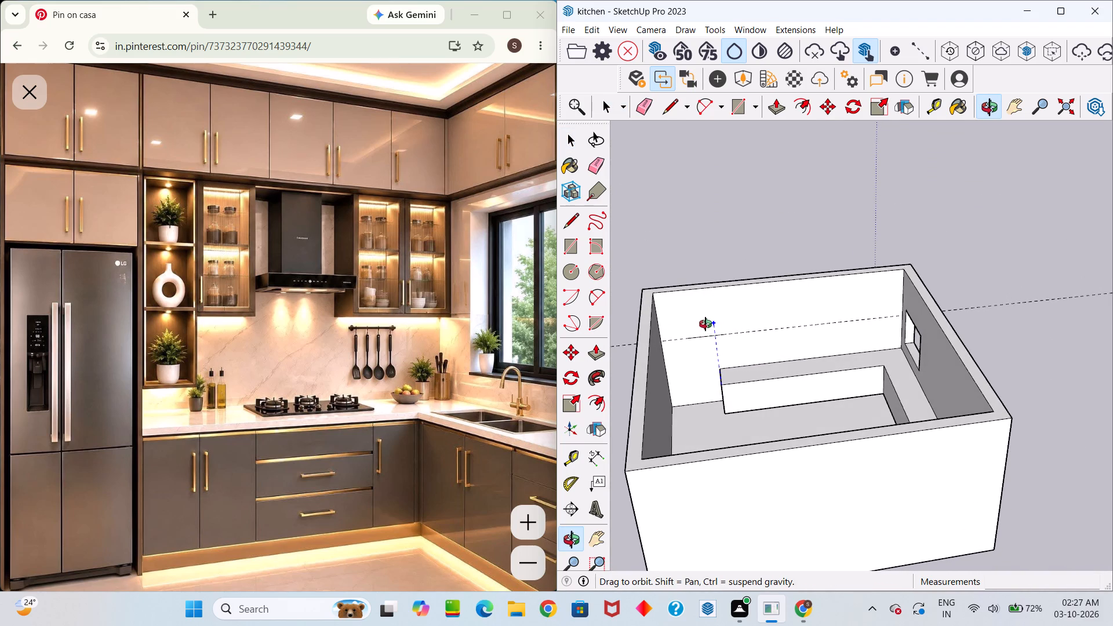
middle_drag(705, 324, 670, 410)
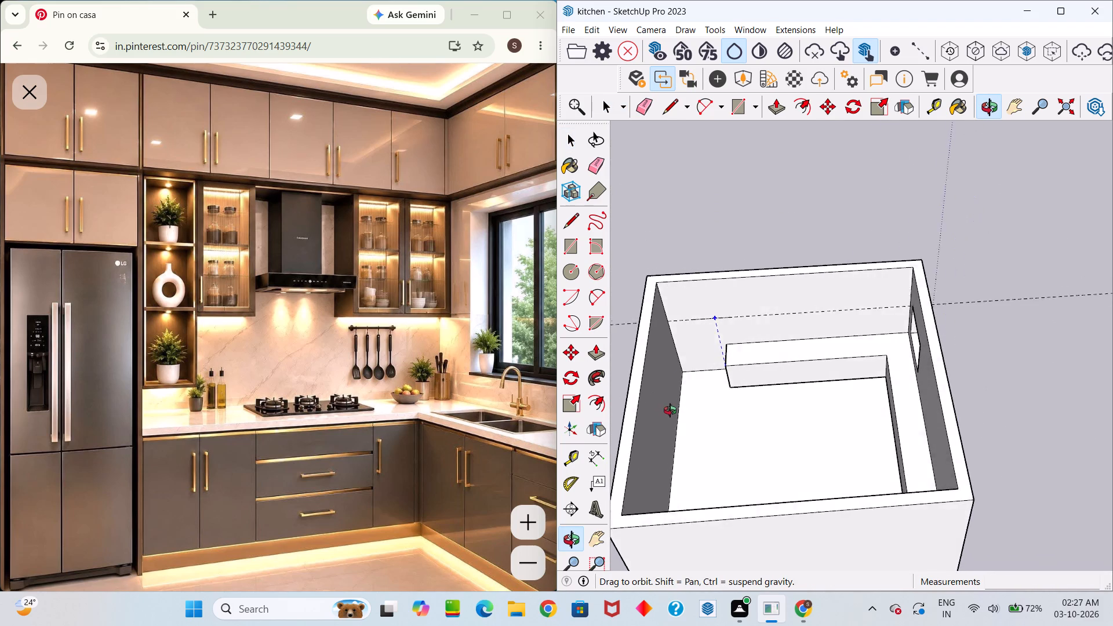
middle_drag(670, 410, 676, 412)
scroll(739, 334, down, 4)
middle_drag(699, 314, 710, 188)
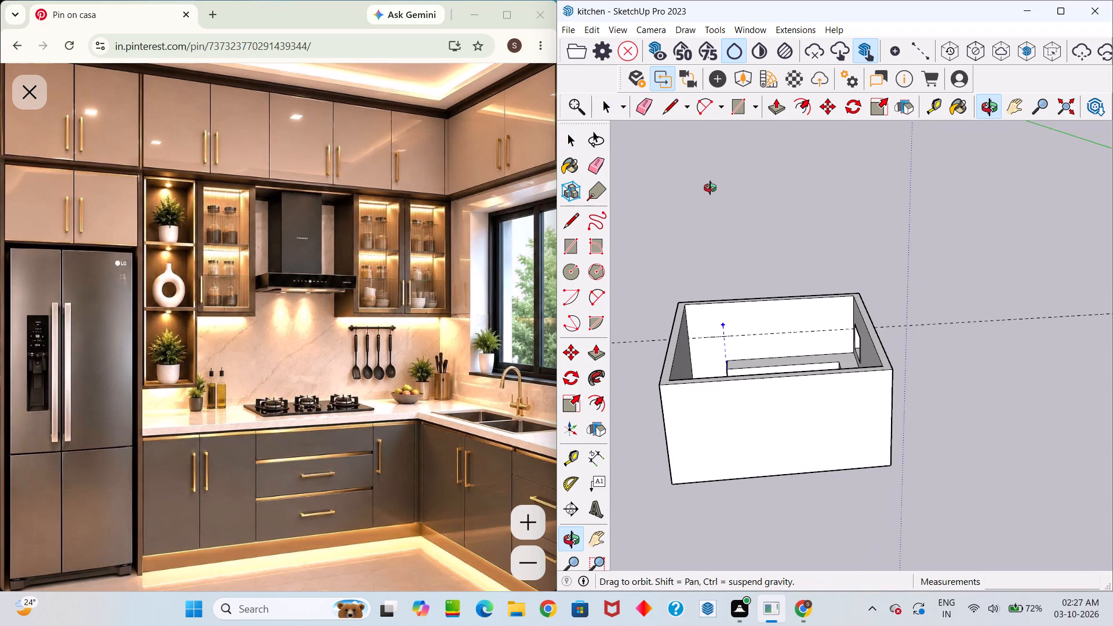
middle_drag(710, 188, 718, 192)
key(ctrl+z)
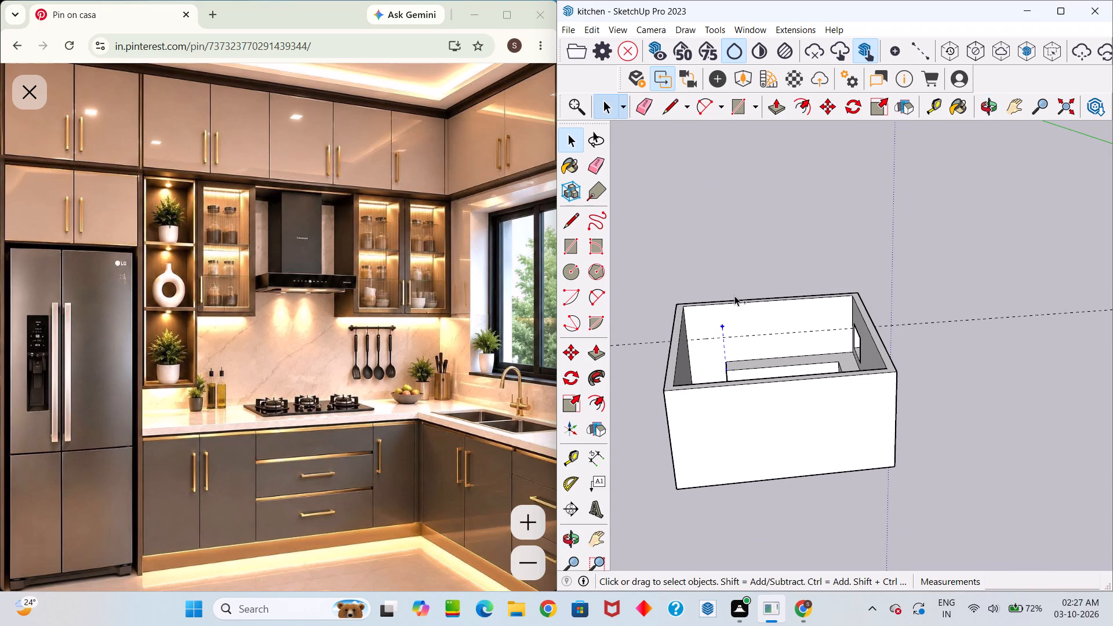
key(ctrl+z)
Push/Pull the L-shaped lower cabinets' top face up 7' 1/16" as a new face, level with the back wall's top edge.
scroll(685, 359, up, 5)
middle_drag(721, 318, 718, 318)
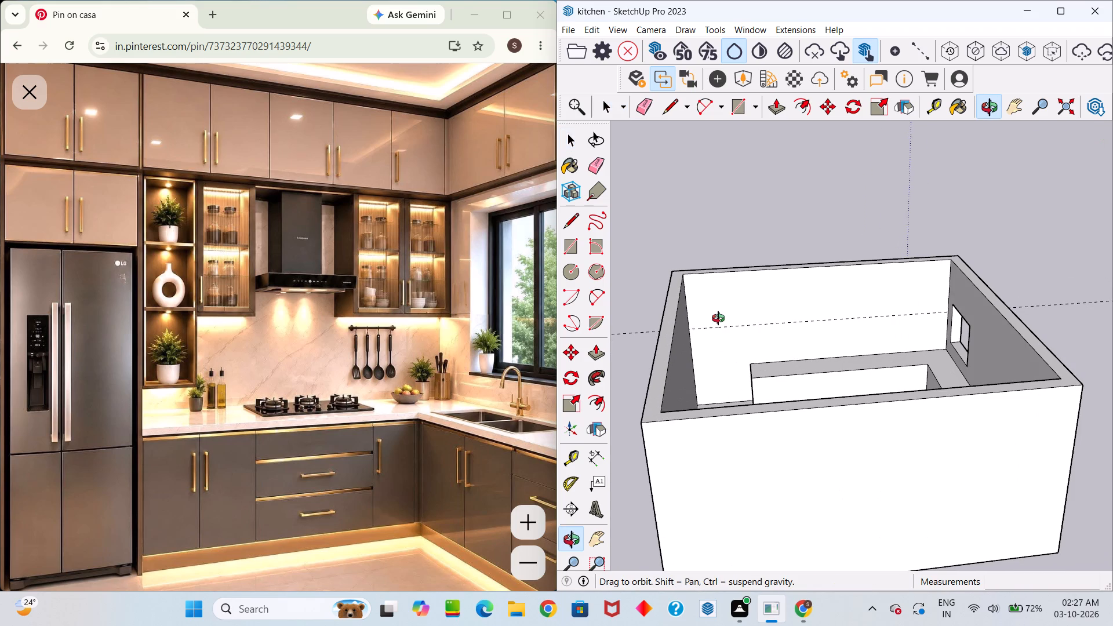
middle_drag(718, 318, 725, 319)
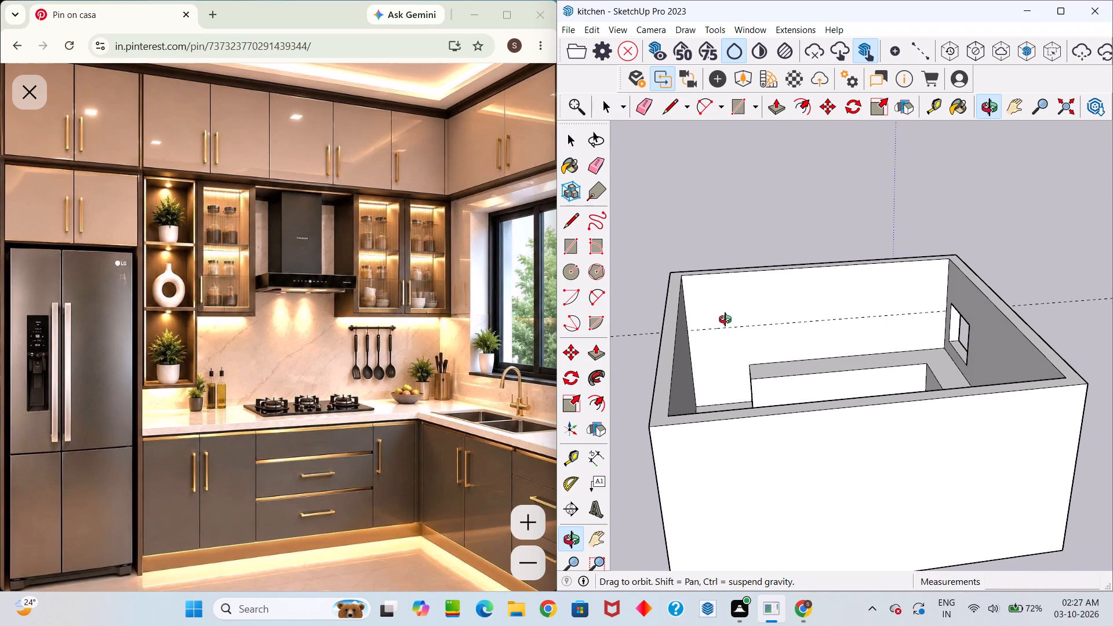
middle_drag(725, 319, 739, 365)
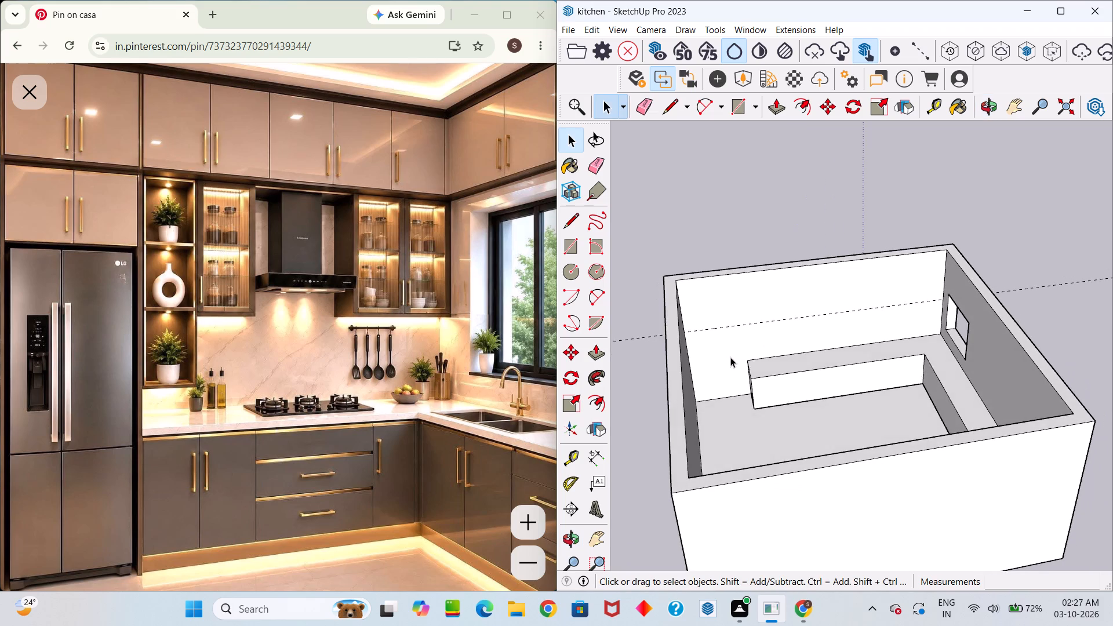
scroll(736, 359, up, 10)
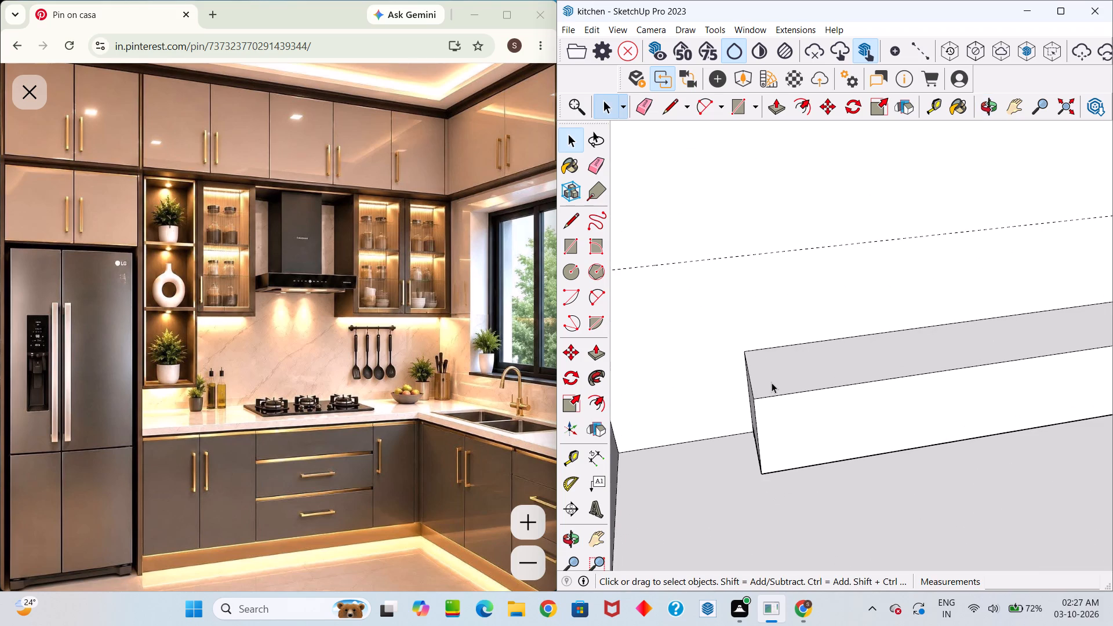
click(768, 373)
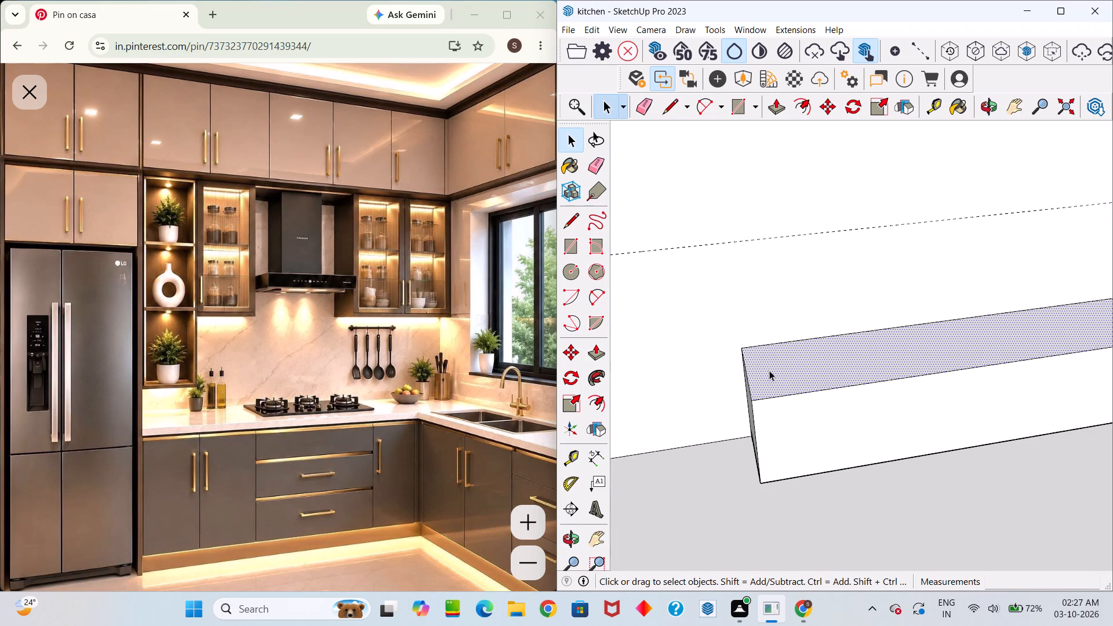
key(p)
click(774, 372)
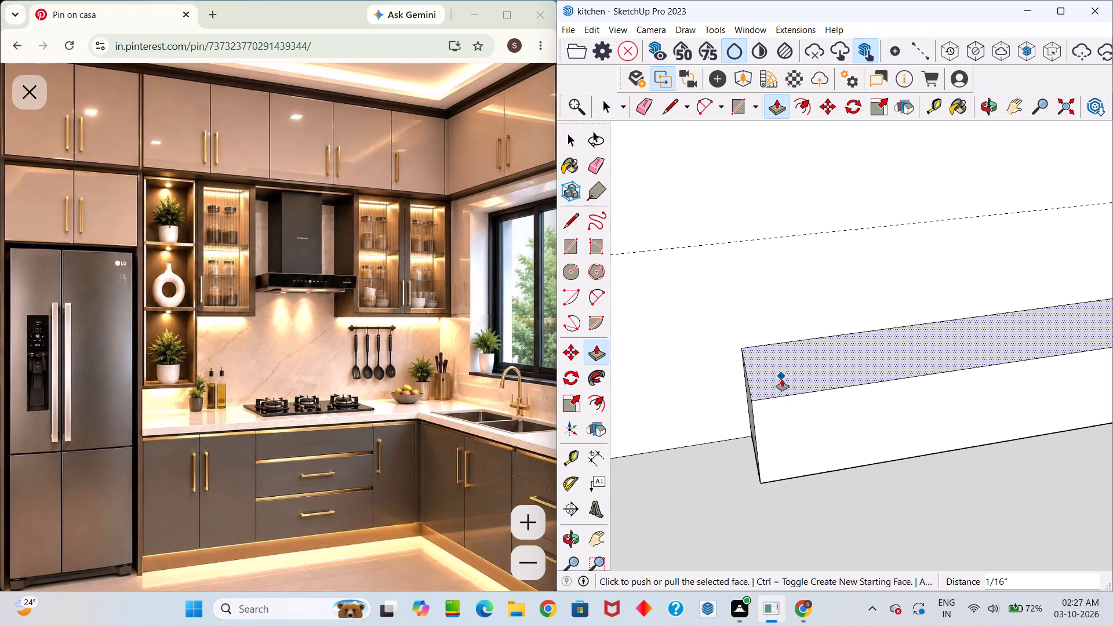
key(space)
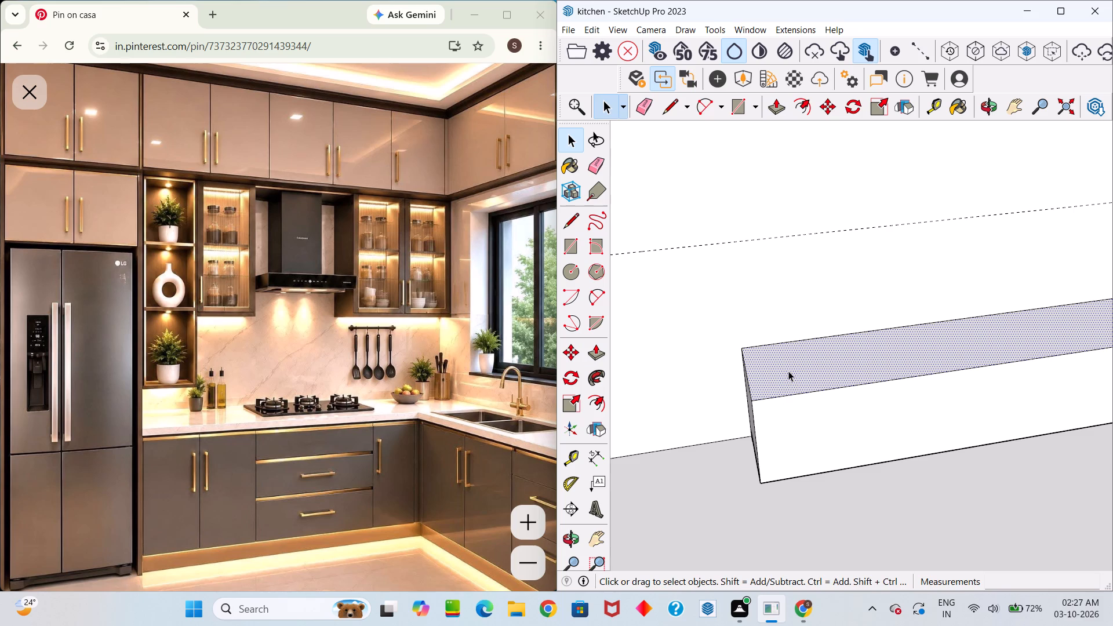
key(p)
click(798, 373)
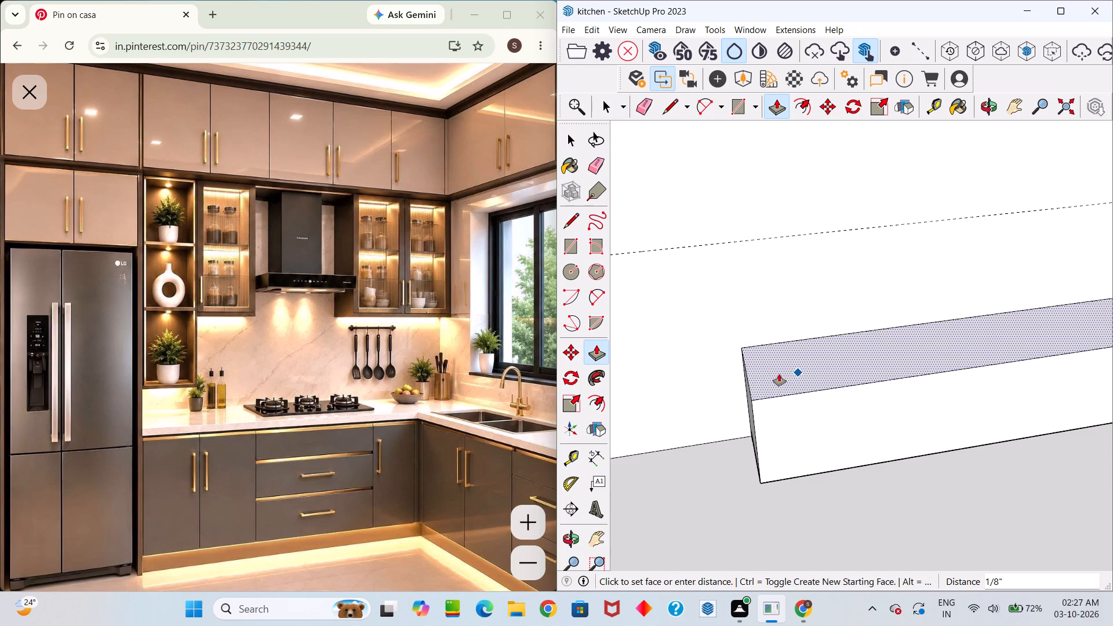
scroll(759, 267, down, 11)
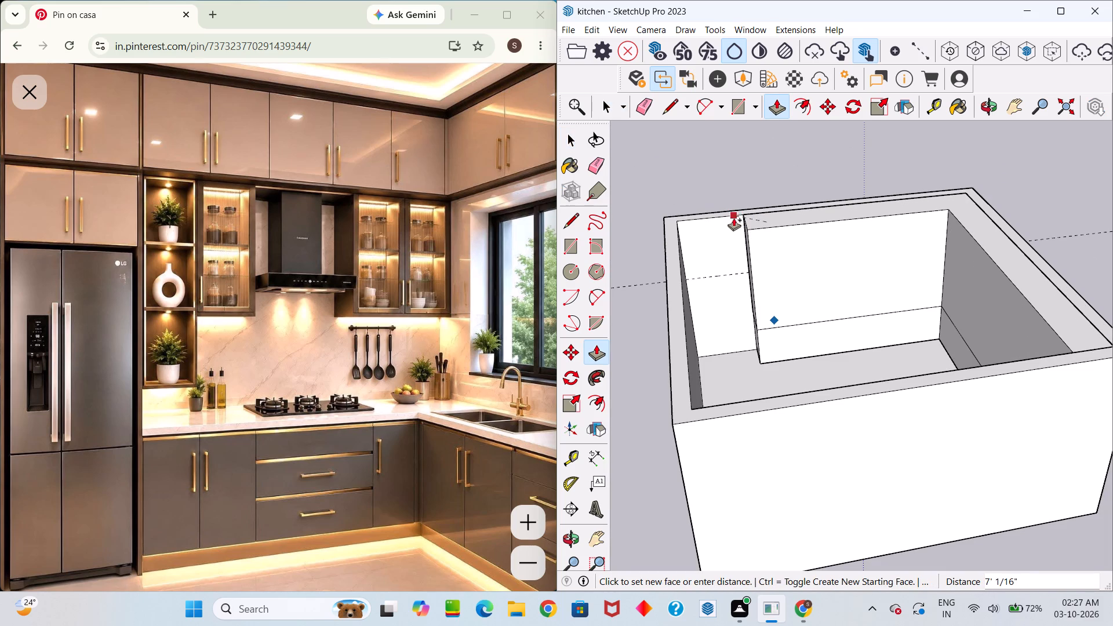
click(734, 219)
Examine the raised cabinet block and the back-wall guide beside its free end from several angles.
scroll(736, 297, down, 1)
middle_drag(736, 297, 870, 288)
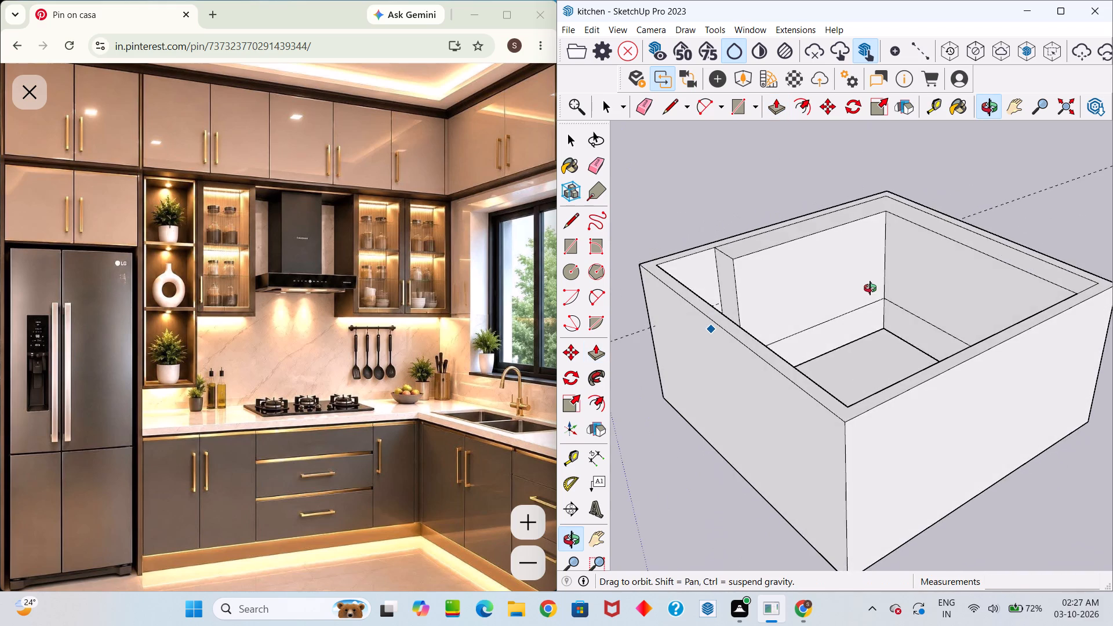
middle_drag(870, 288, 763, 330)
scroll(740, 323, up, 4)
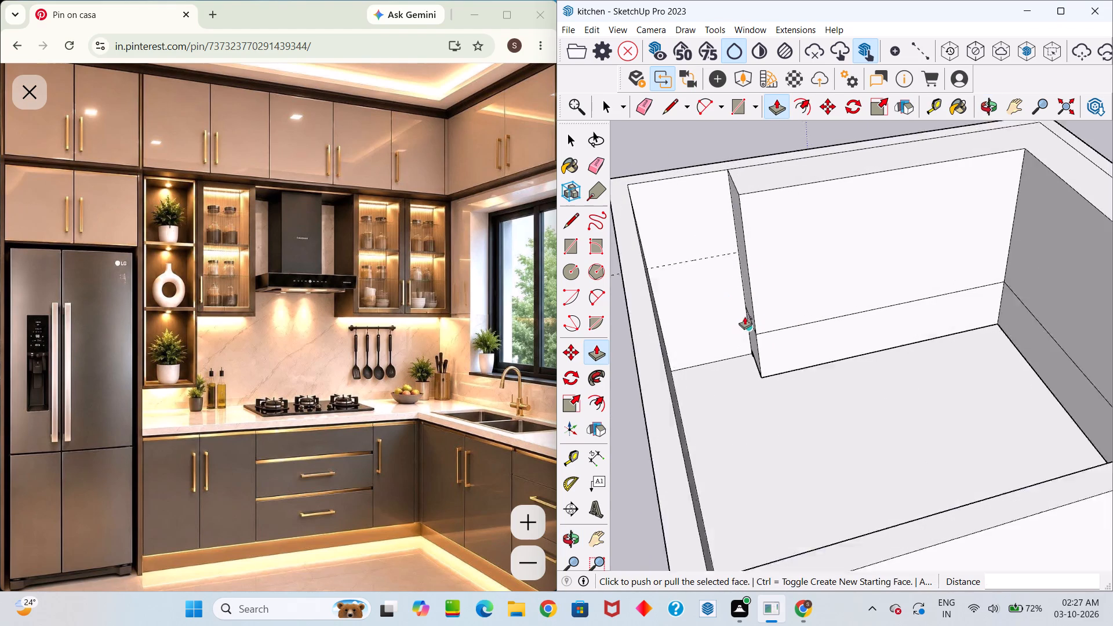
scroll(745, 317, up, 1)
middle_drag(743, 318, 723, 323)
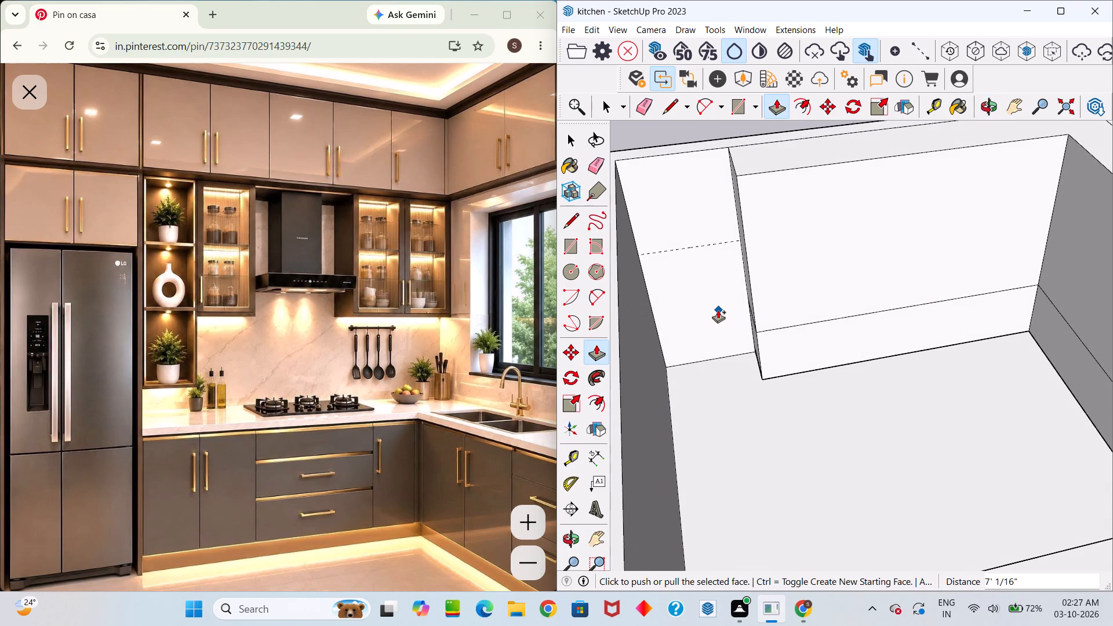
key(space)
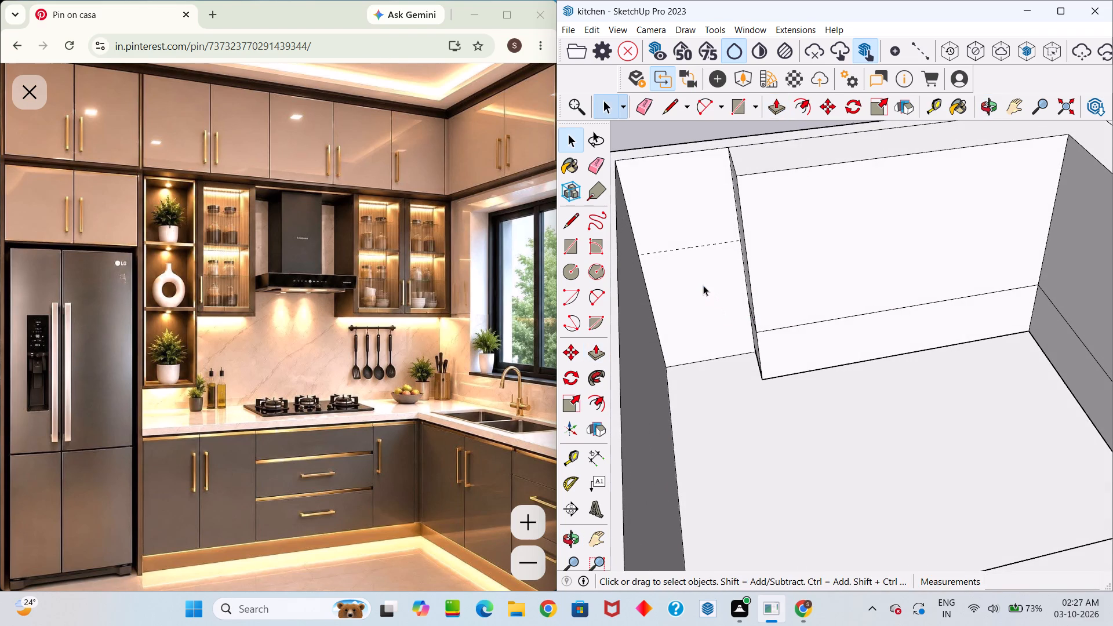
middle_drag(725, 263, 741, 224)
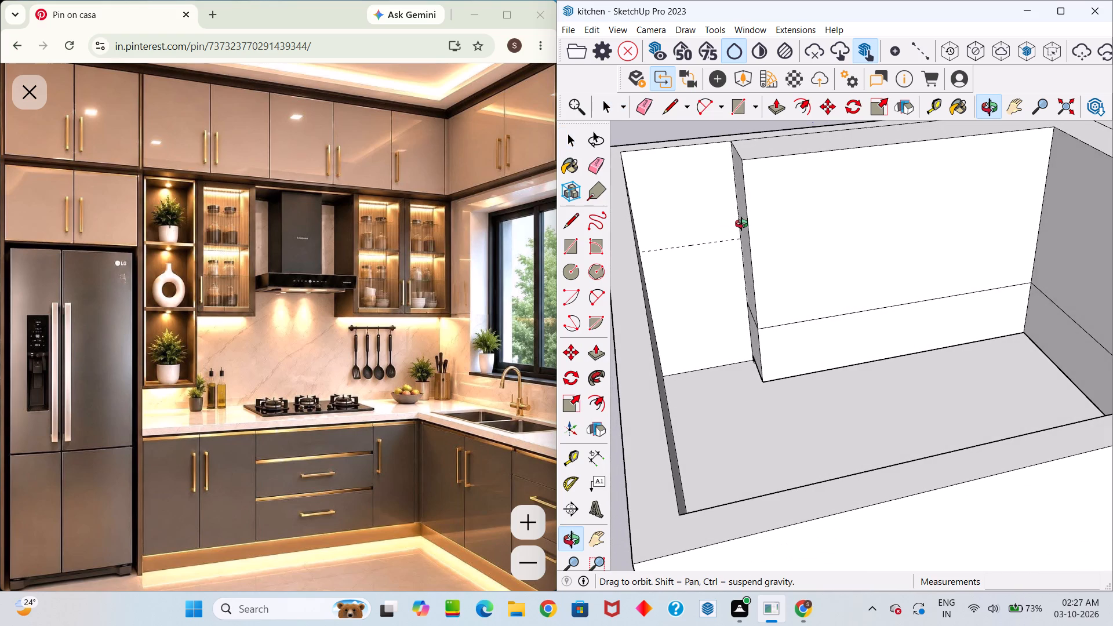
Undo the Push/Pull that raised the L-shaped lower cabinets to wall height and clear the face selection.
middle_drag(741, 224, 728, 222)
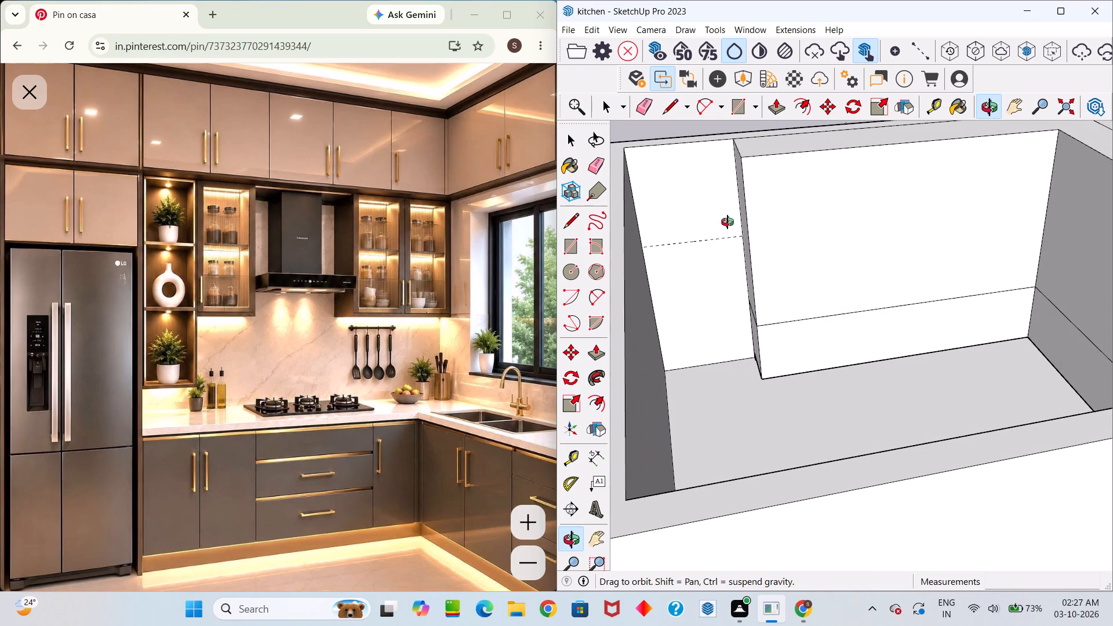
middle_drag(728, 222, 705, 225)
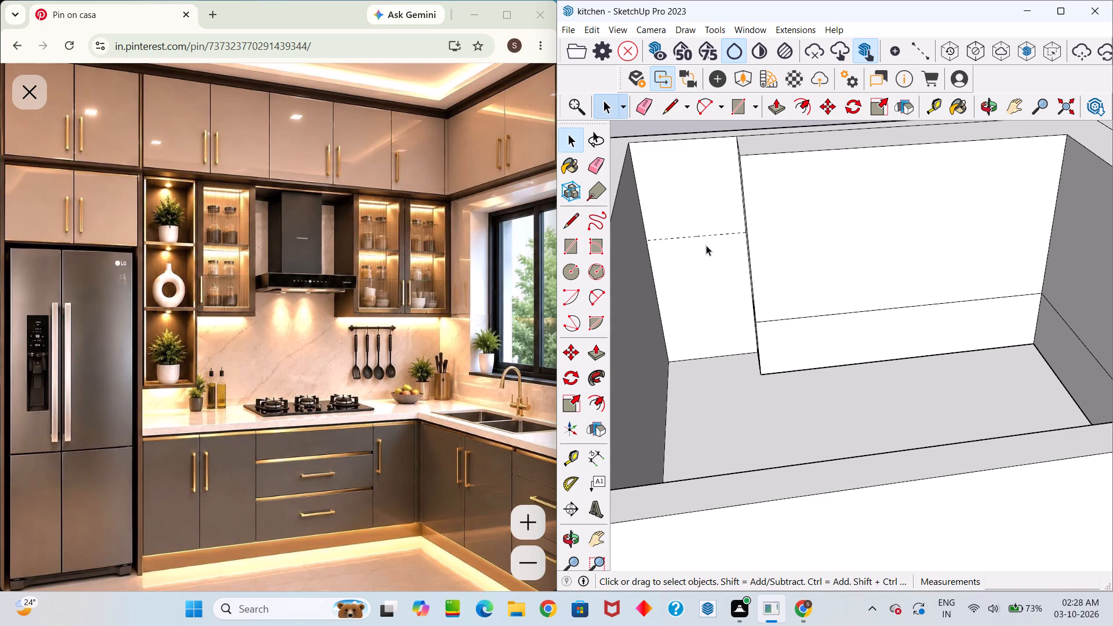
key(ctrl+z)
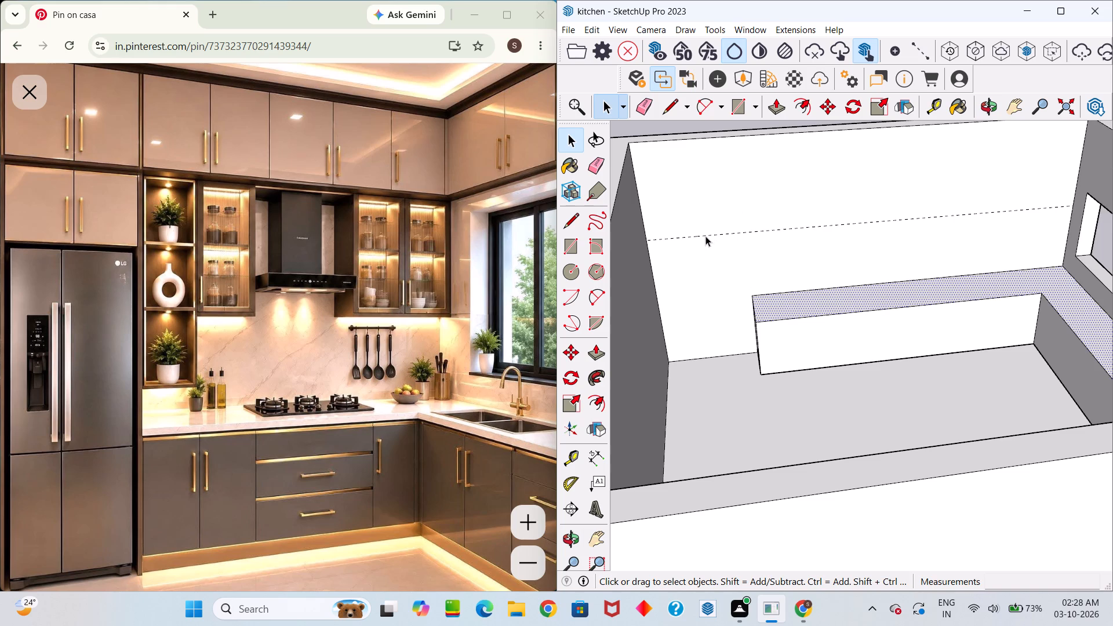
scroll(708, 245, down, 5)
click(754, 156)
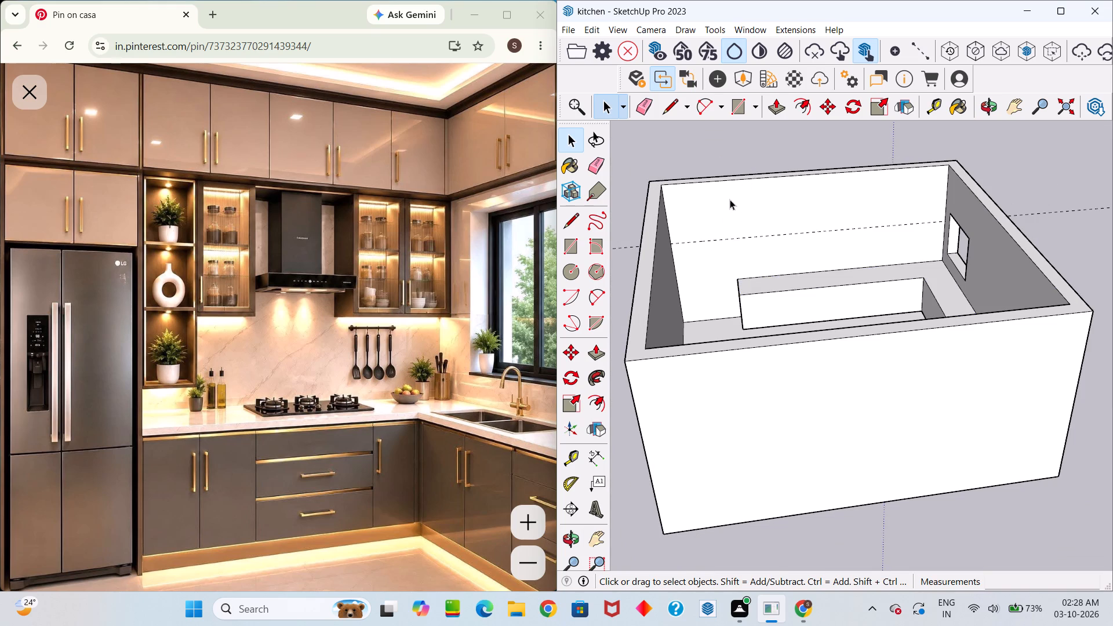
Place a guide parallel to the back wall's top inner edge, 1' below it on the wall's inner face.
middle_drag(731, 212, 692, 191)
scroll(707, 194, down, 2)
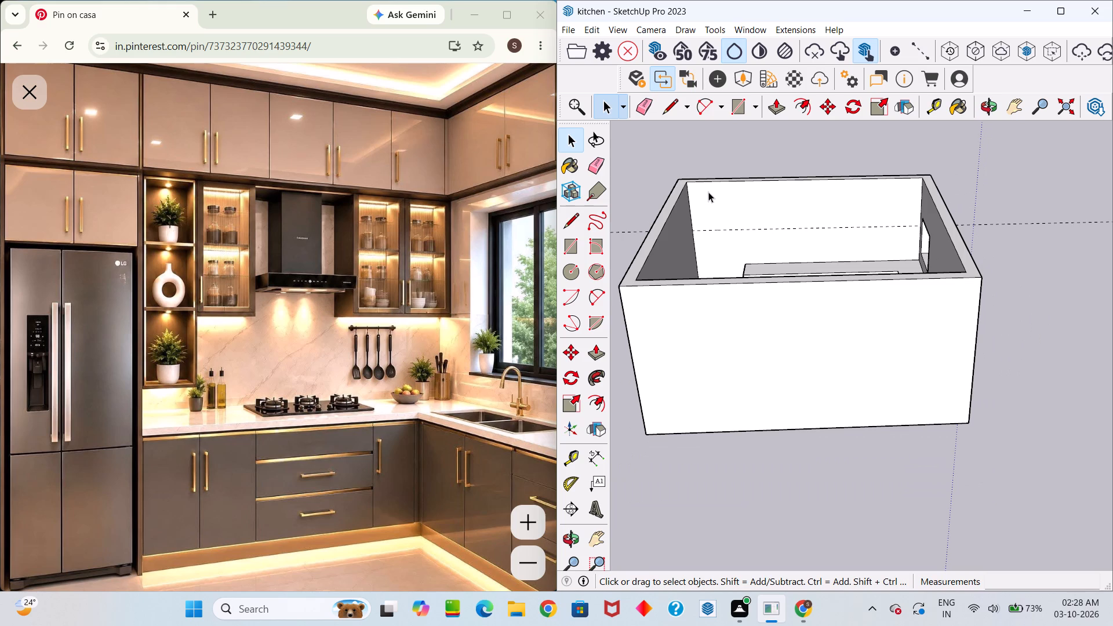
scroll(716, 188, up, 4)
key(t)
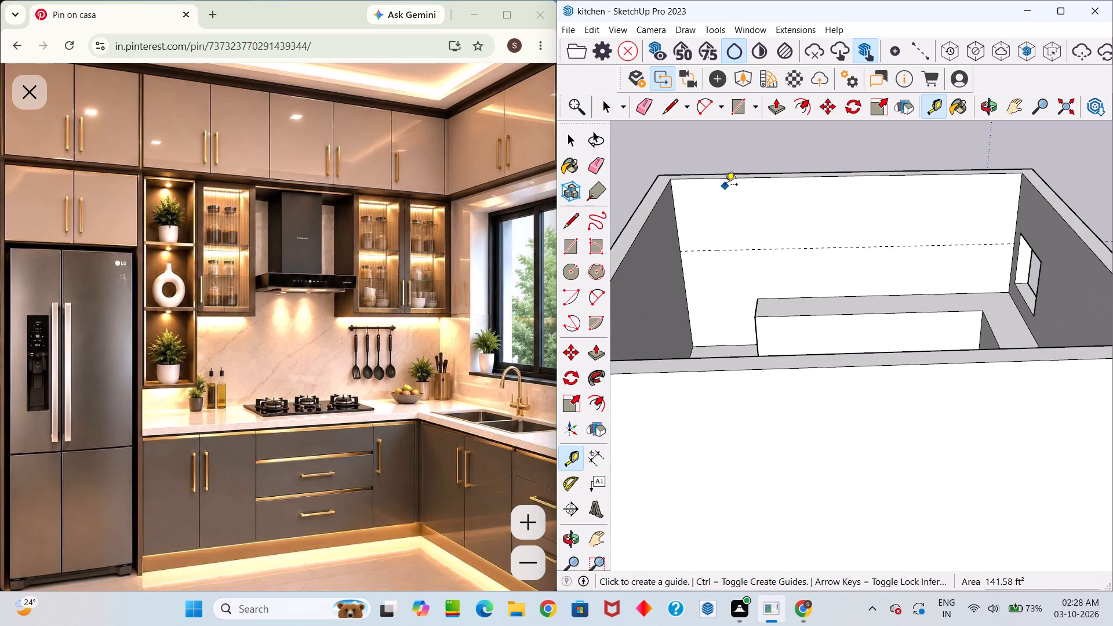
click(733, 179)
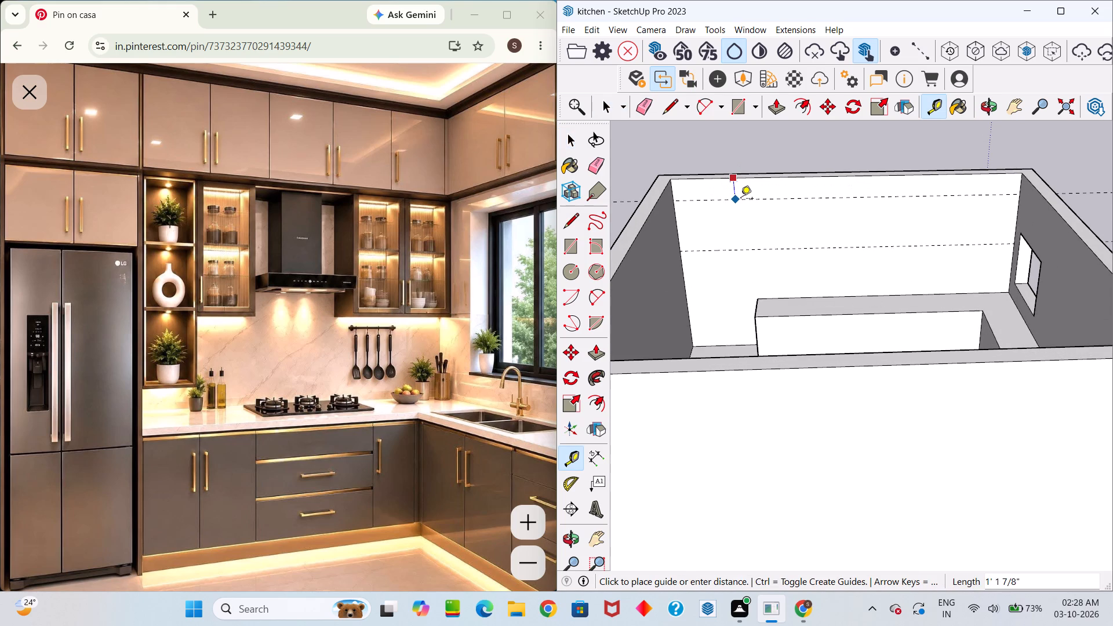
key(1)
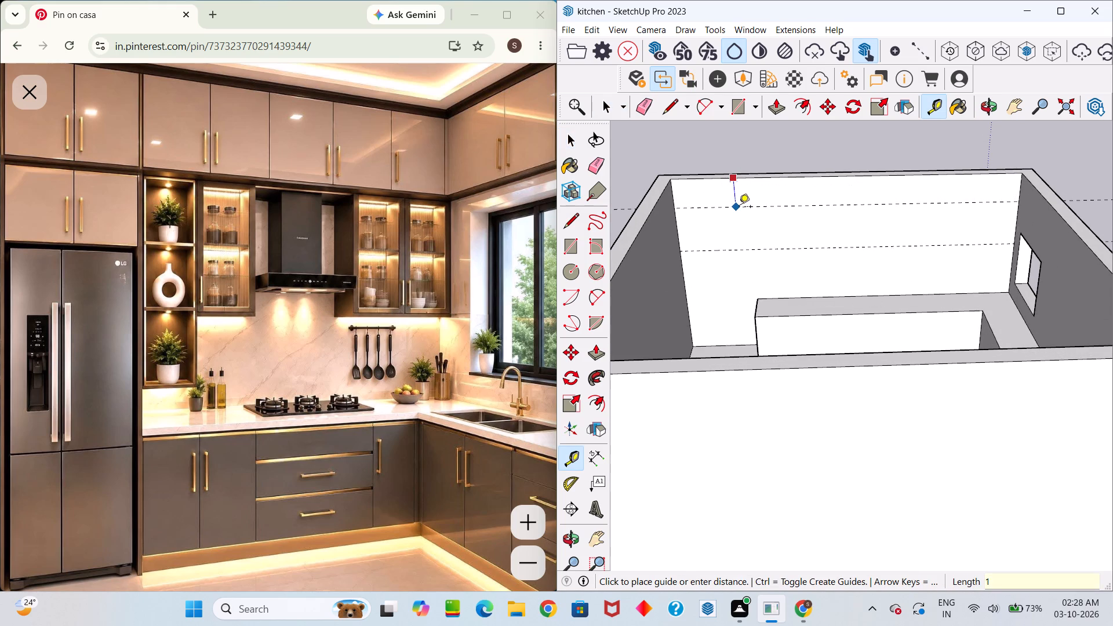
key(apostrophe)
key(Return)
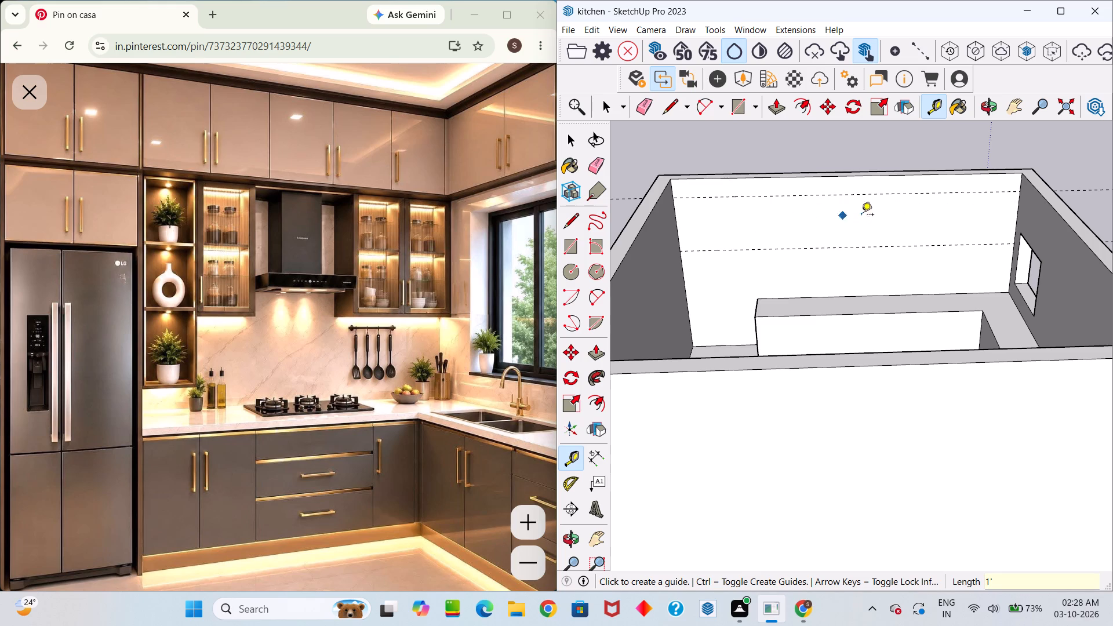
Place a guide 1' below the top inner edge of the window wall, on its inner face.
click(1073, 234)
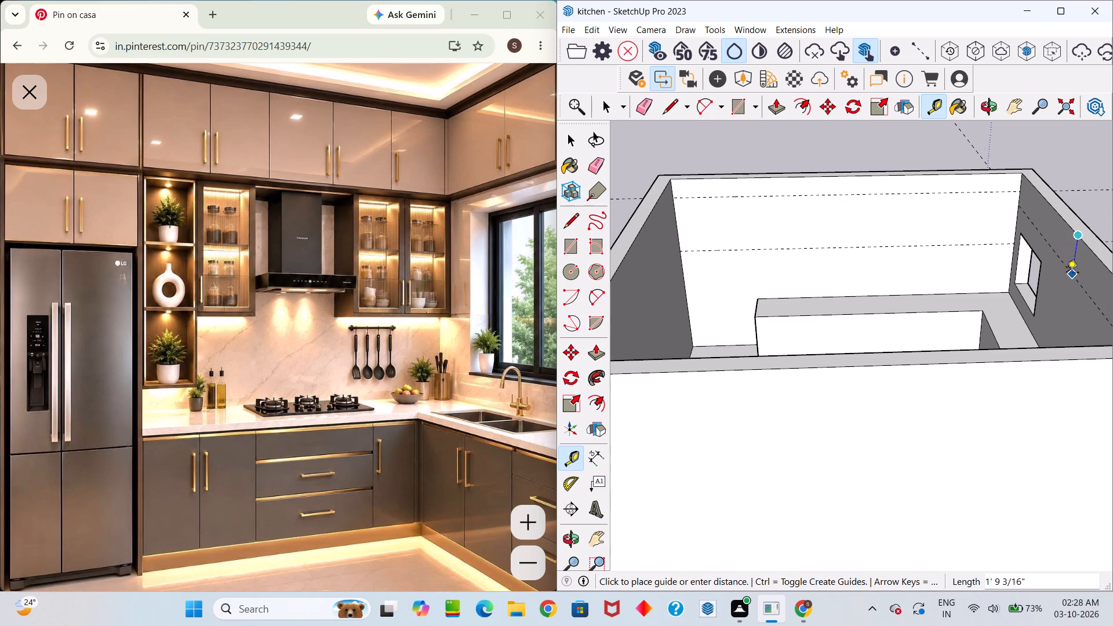
key(1)
key(apostrophe)
key(Return)
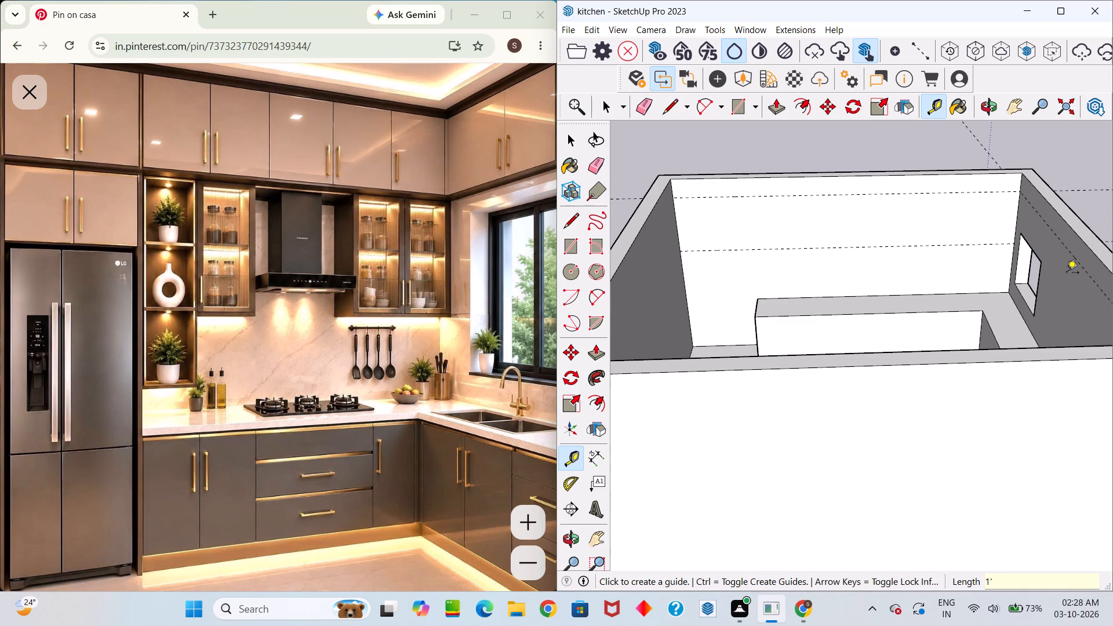
Place a guide 1' below the top inner edge of the wall opposite the window, on its inner face.
middle_drag(1049, 263, 660, 299)
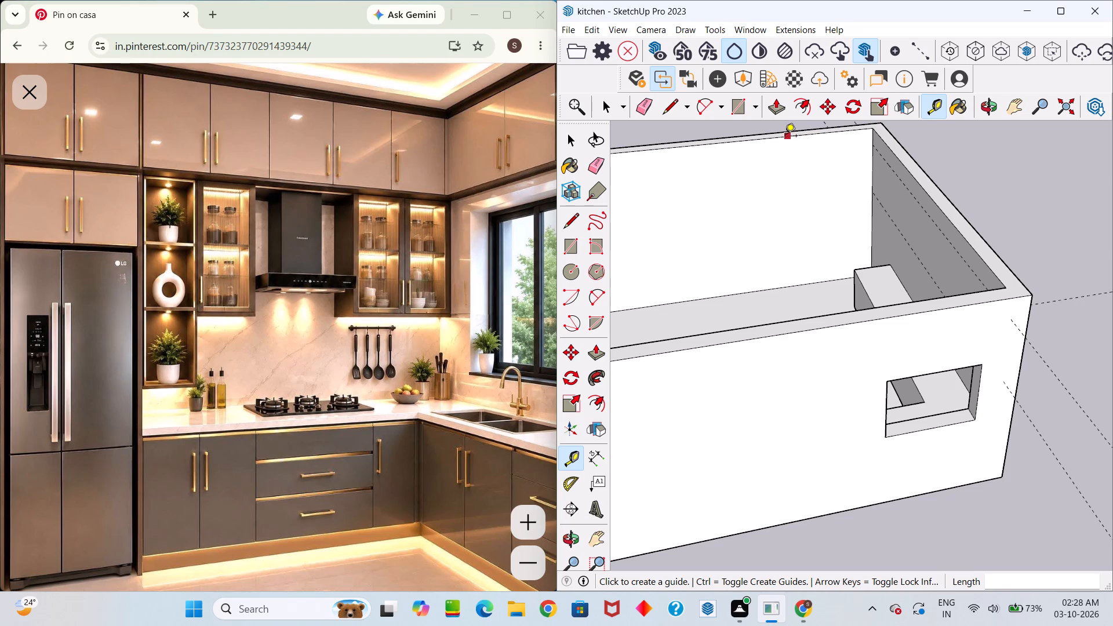
click(780, 139)
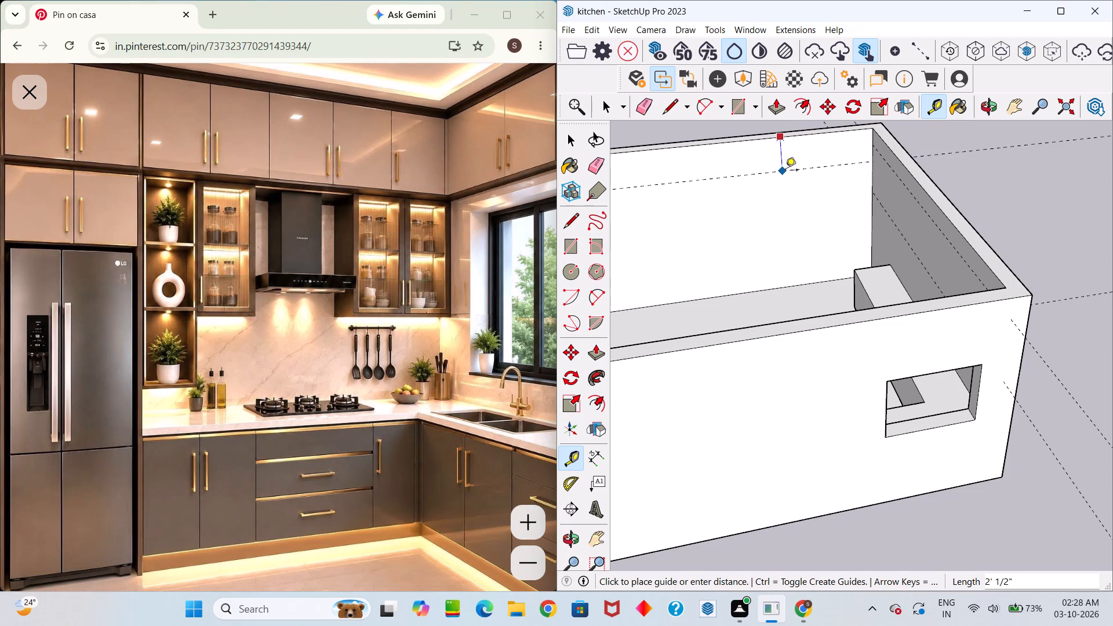
text(1')
key(Return)
Place a guide 12" below the top inner edge of the wall facing the back wall, on its inner face.
scroll(800, 177, down, 1)
middle_drag(803, 180, 620, 207)
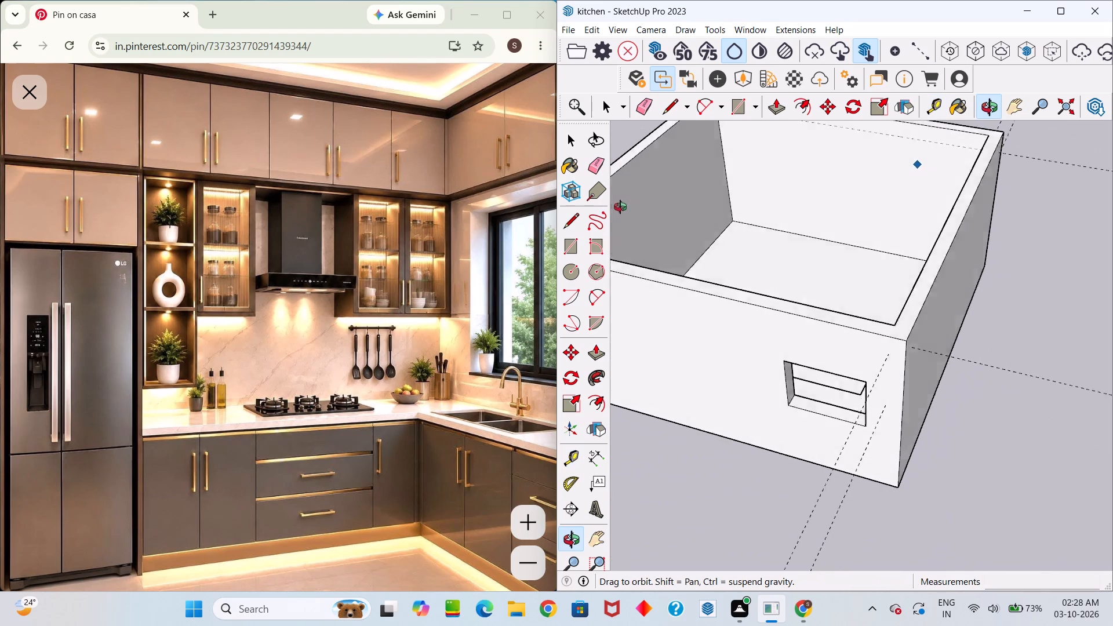
middle_drag(620, 207, 606, 194)
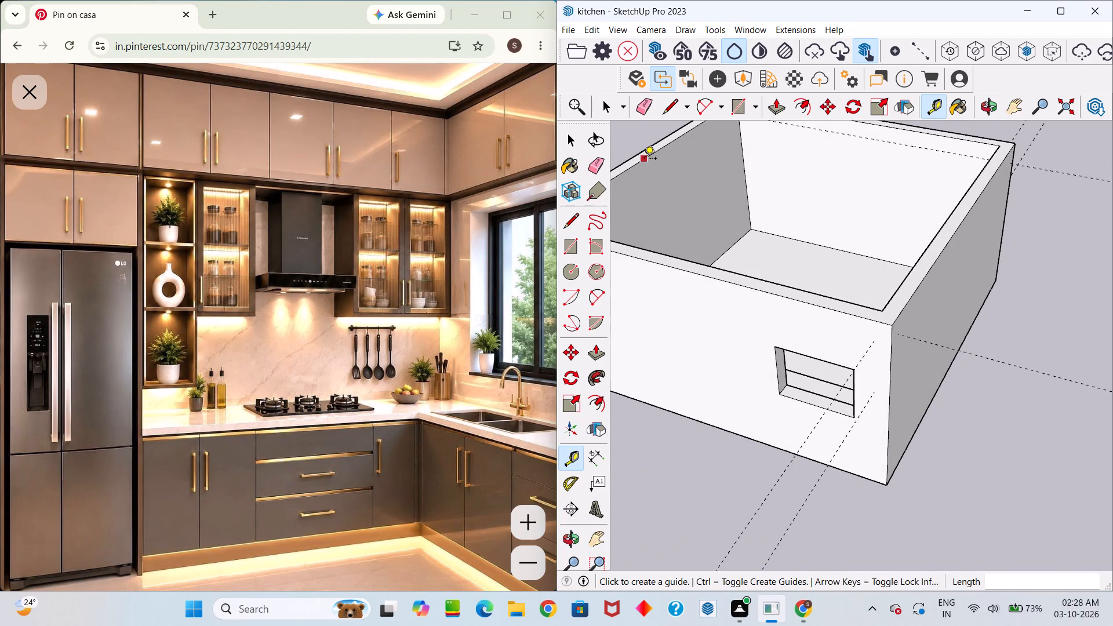
click(644, 159)
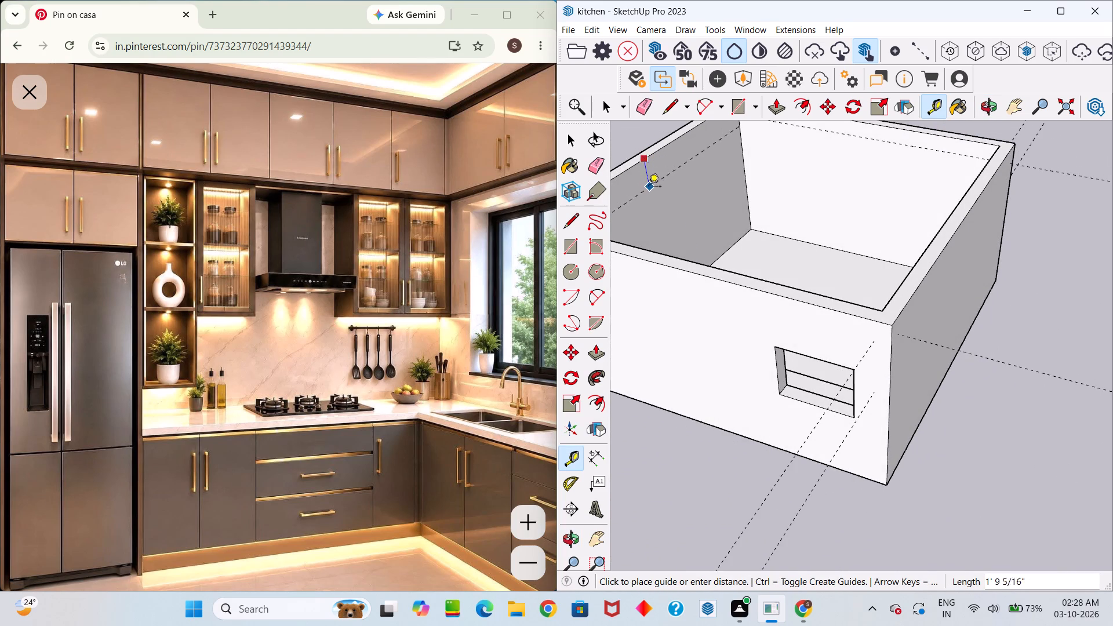
middle_drag(642, 187, 548, 151)
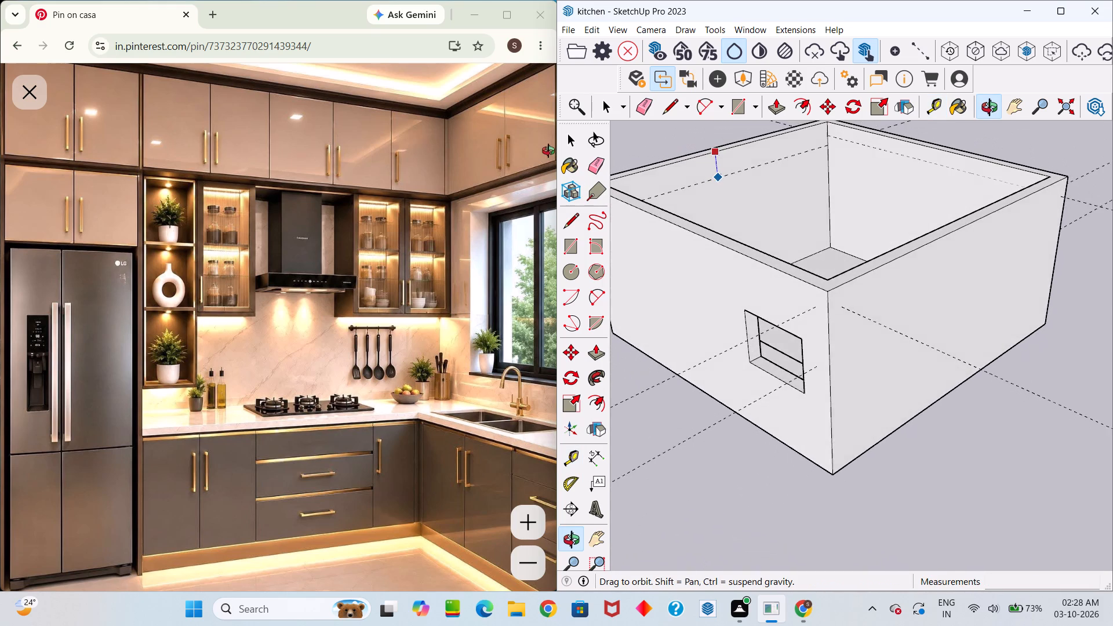
middle_drag(548, 151, 552, 150)
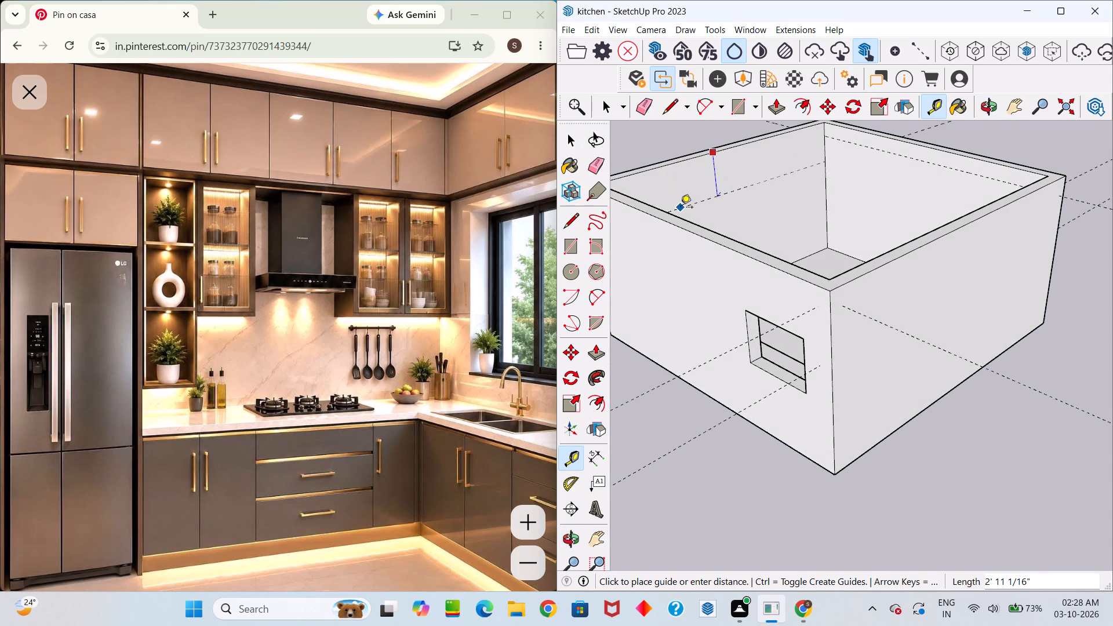
text(12)
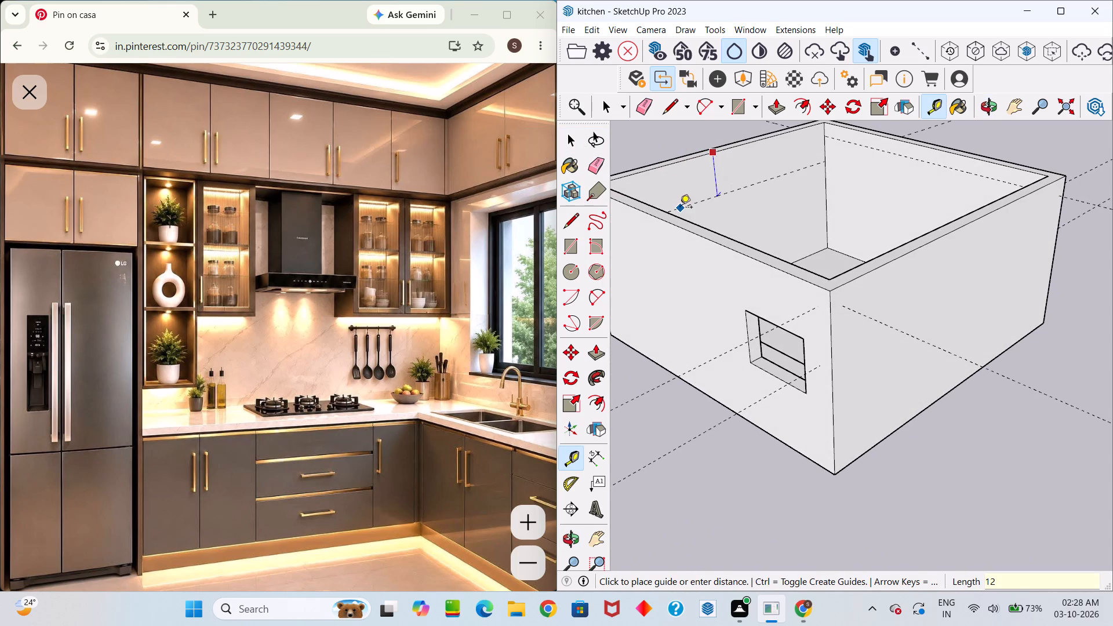
key(Return)
Examine the guides around the room's walls from several angles and compare the layout with the reference kitchen's ceiling and upper cabinets.
middle_drag(690, 203, 578, 254)
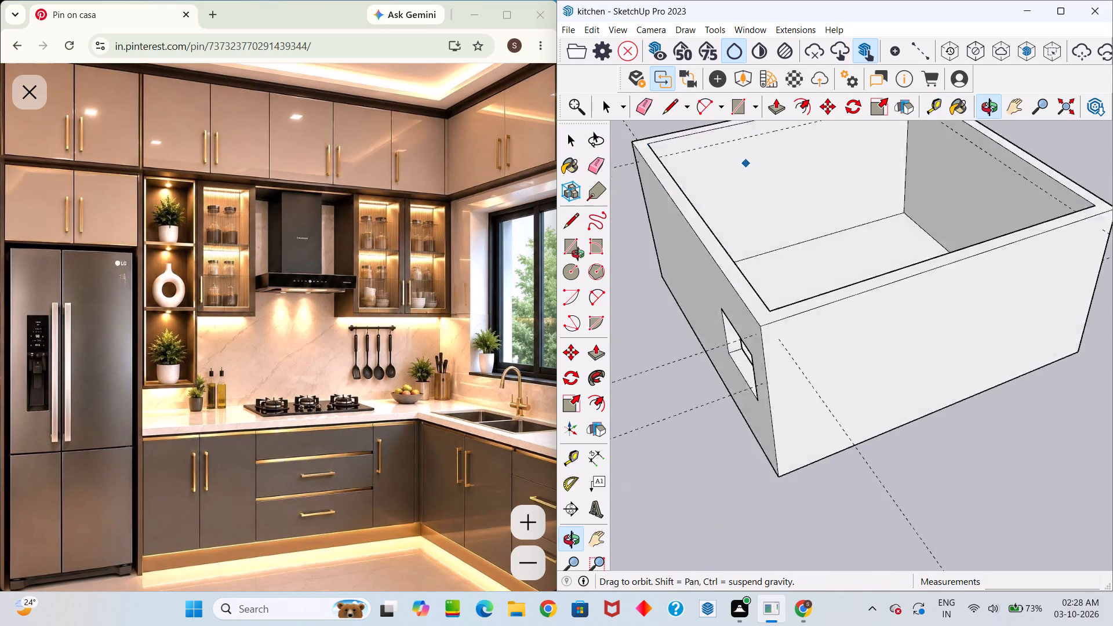
middle_drag(578, 254, 333, 198)
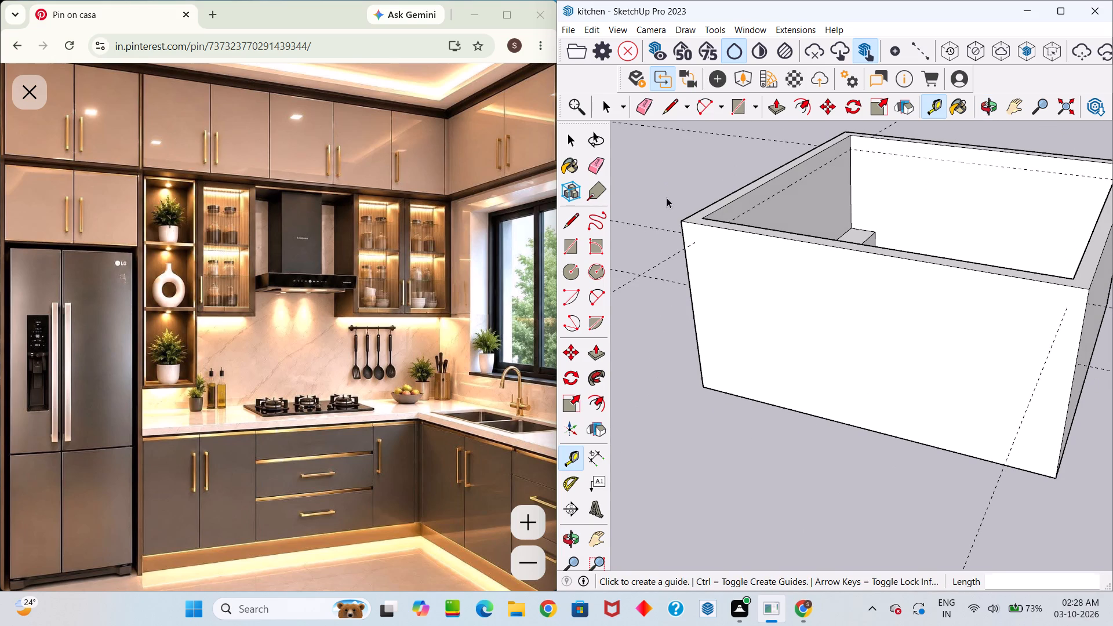
key(space)
middle_drag(718, 195, 836, 181)
middle_drag(834, 180, 747, 162)
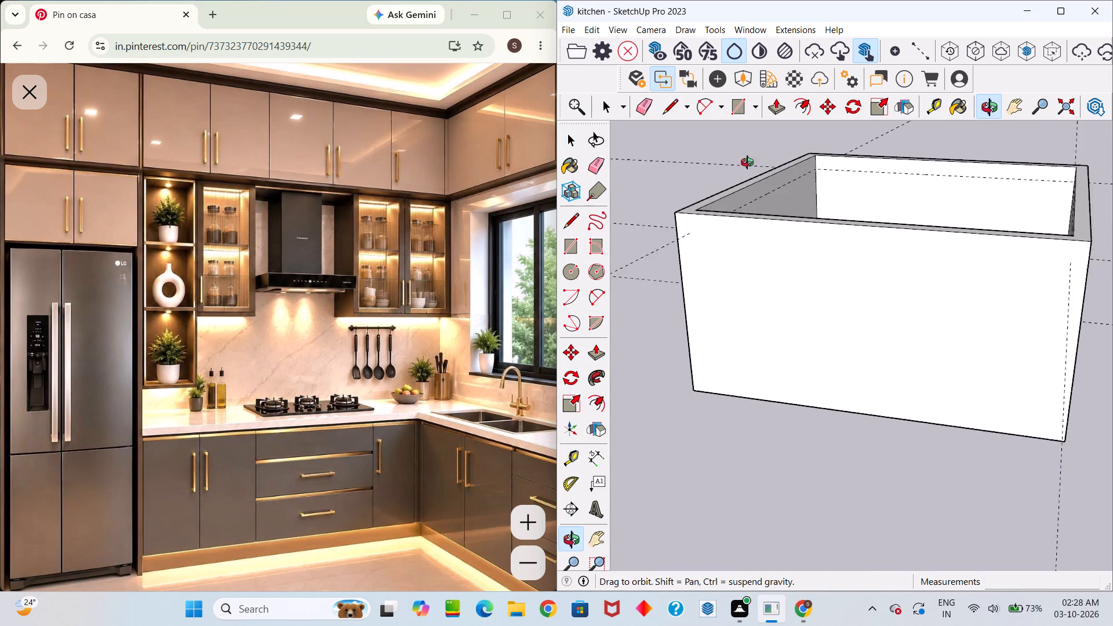
middle_drag(747, 162, 272, 312)
scroll(268, 335, down, 1)
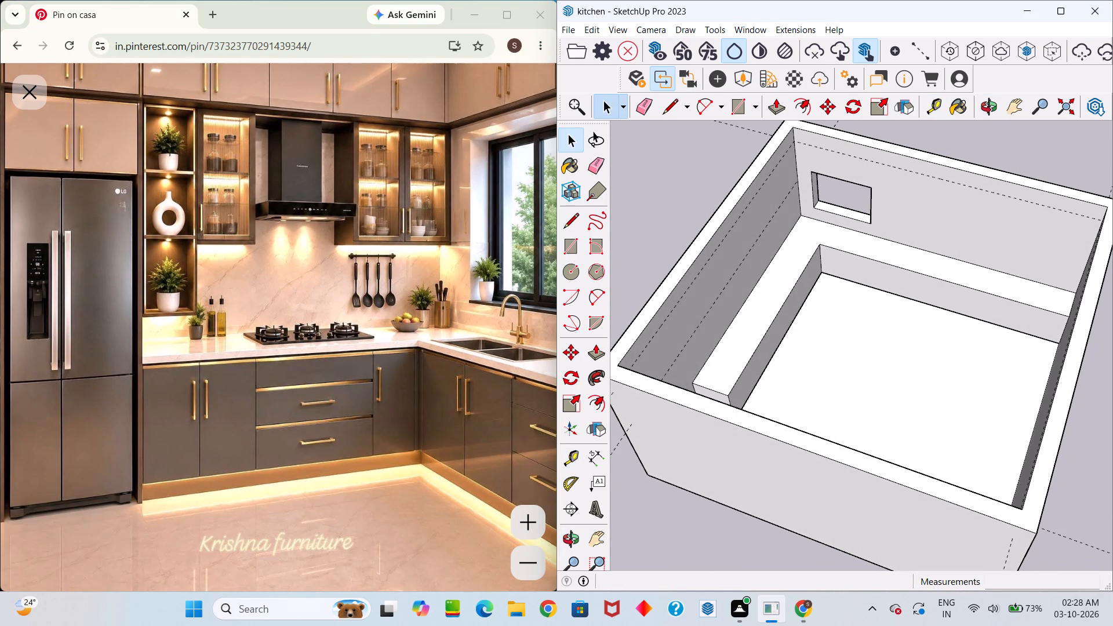
scroll(544, 339, down, 4)
scroll(498, 317, up, 5)
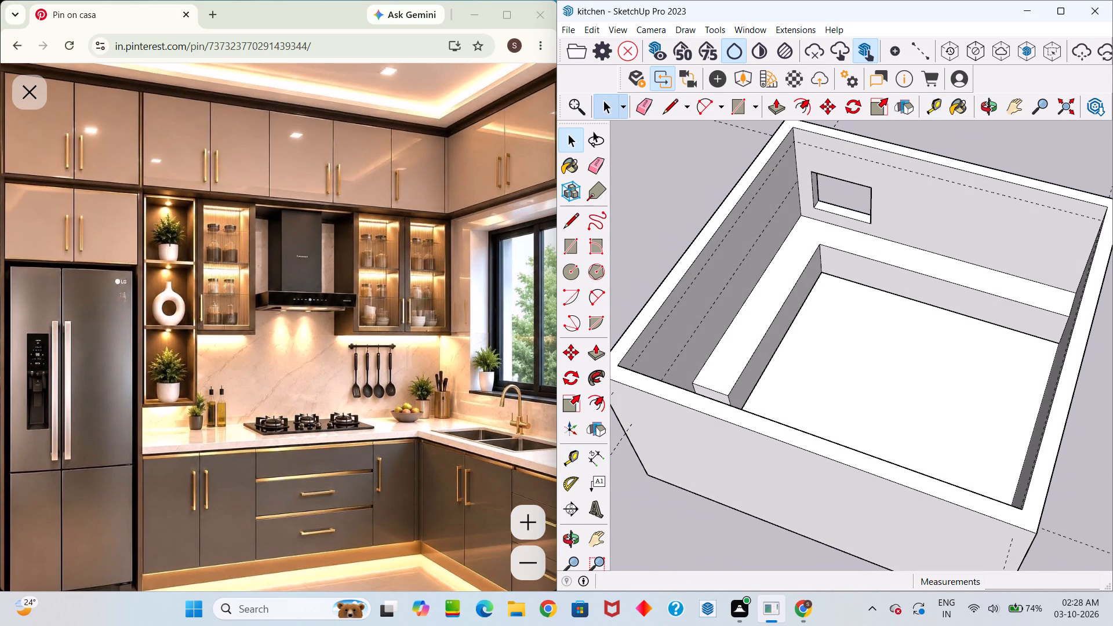
middle_drag(802, 322, 518, 250)
scroll(739, 261, up, 2)
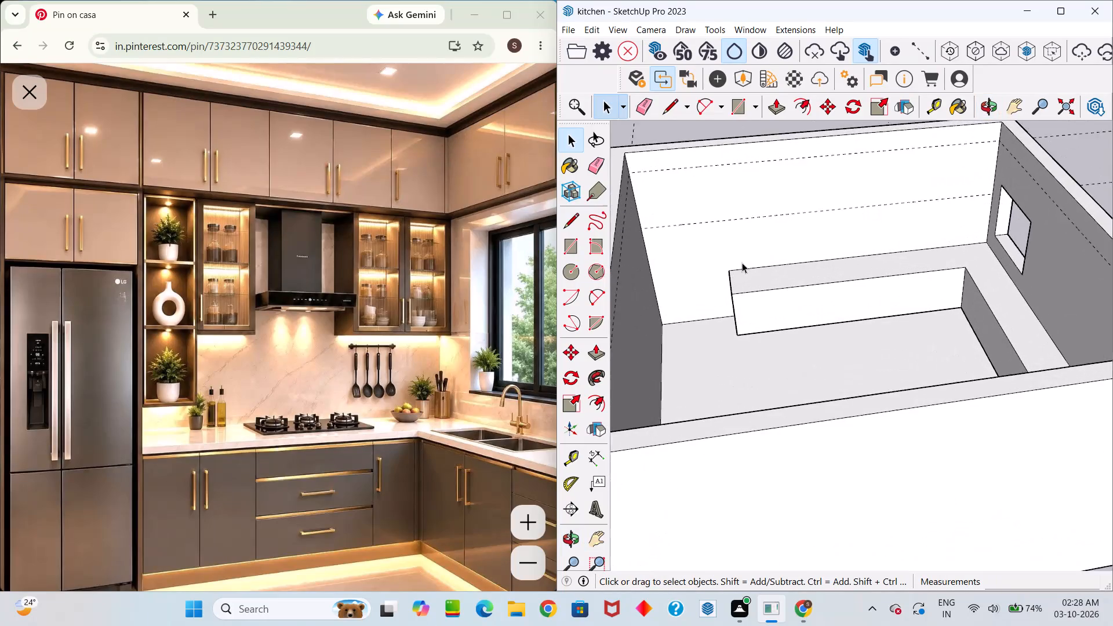
scroll(742, 263, up, 1)
scroll(758, 270, down, 5)
middle_drag(756, 214, 716, 121)
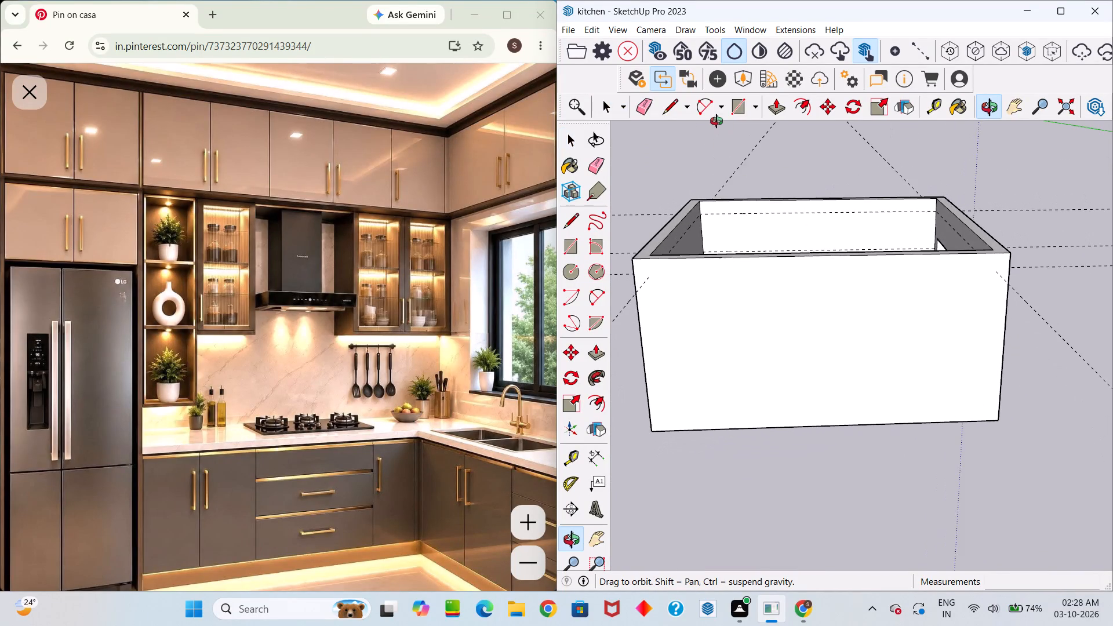
middle_drag(716, 121, 711, 200)
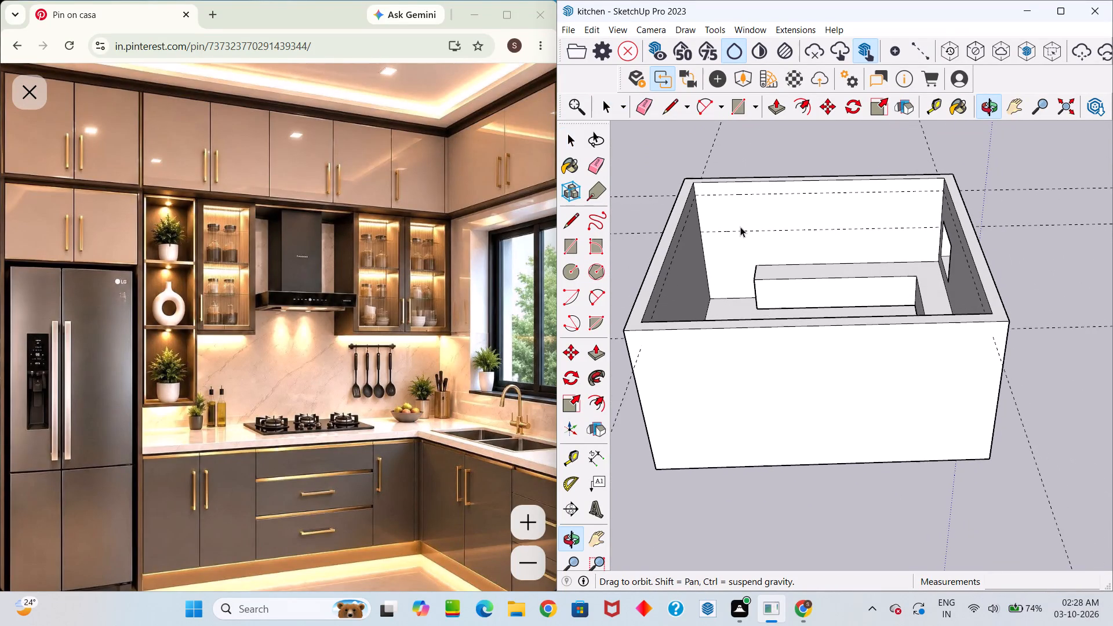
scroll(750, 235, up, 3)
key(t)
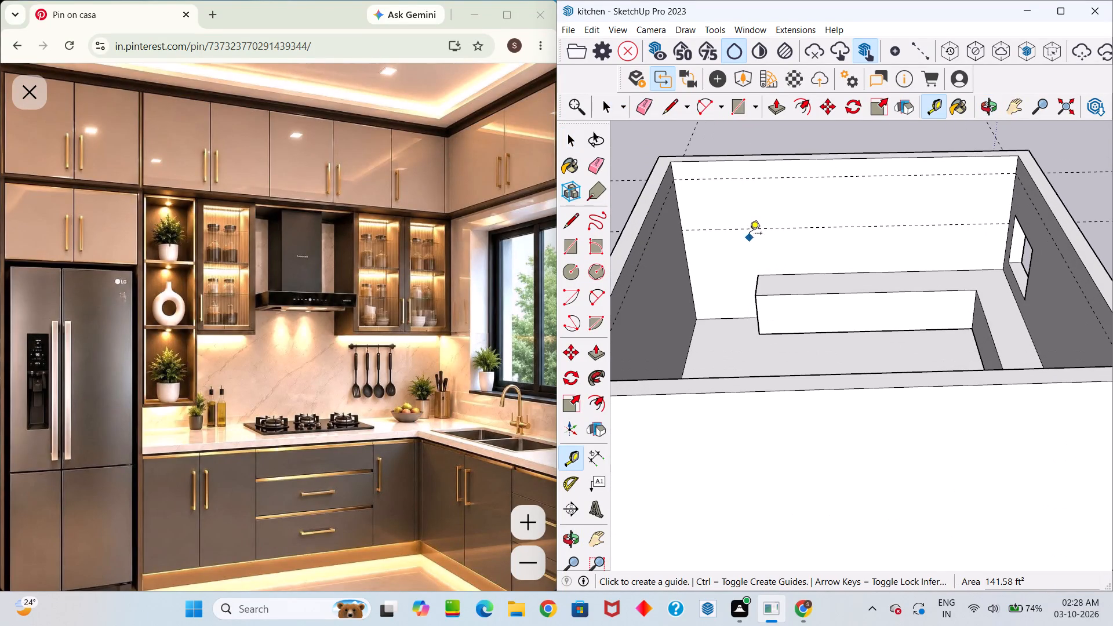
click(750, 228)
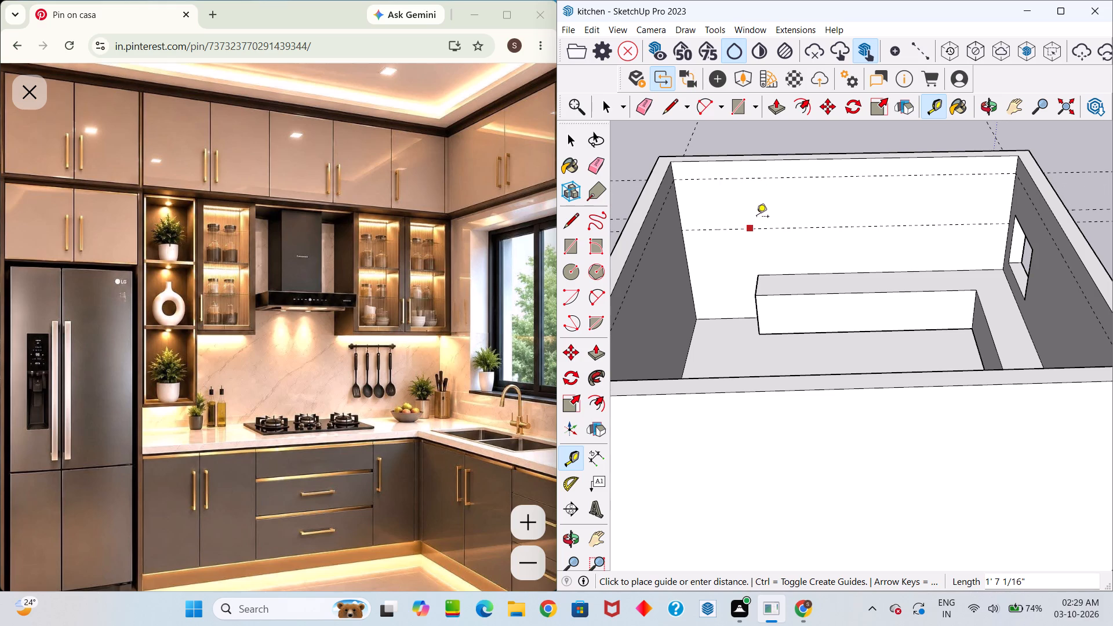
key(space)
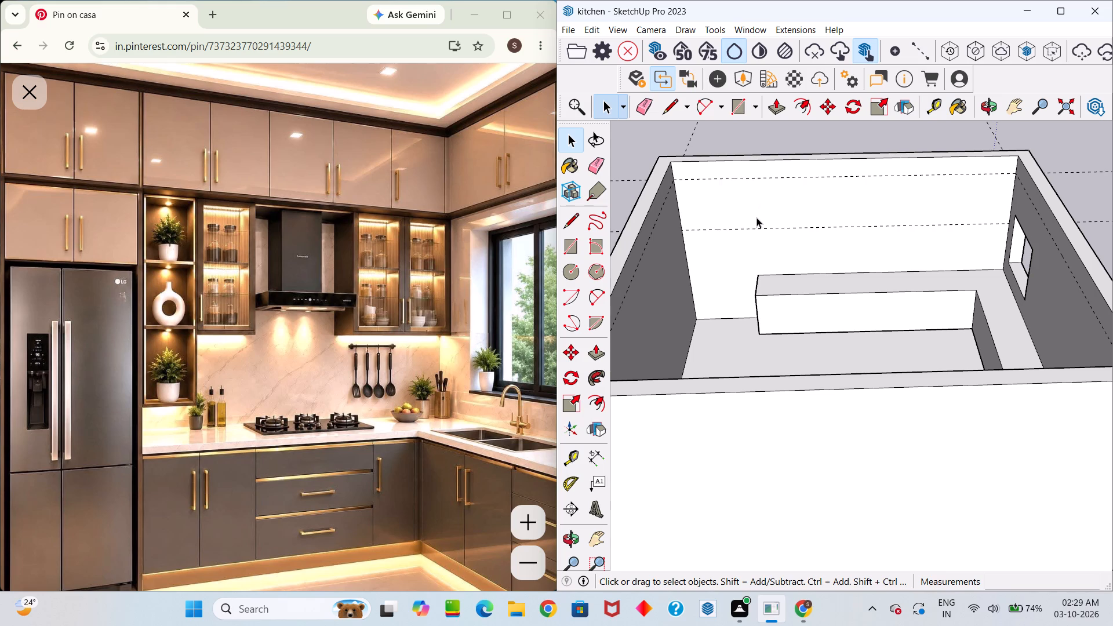
Place a guide on the back wall 24" below the guide that runs 1' under its top edge.
key(t)
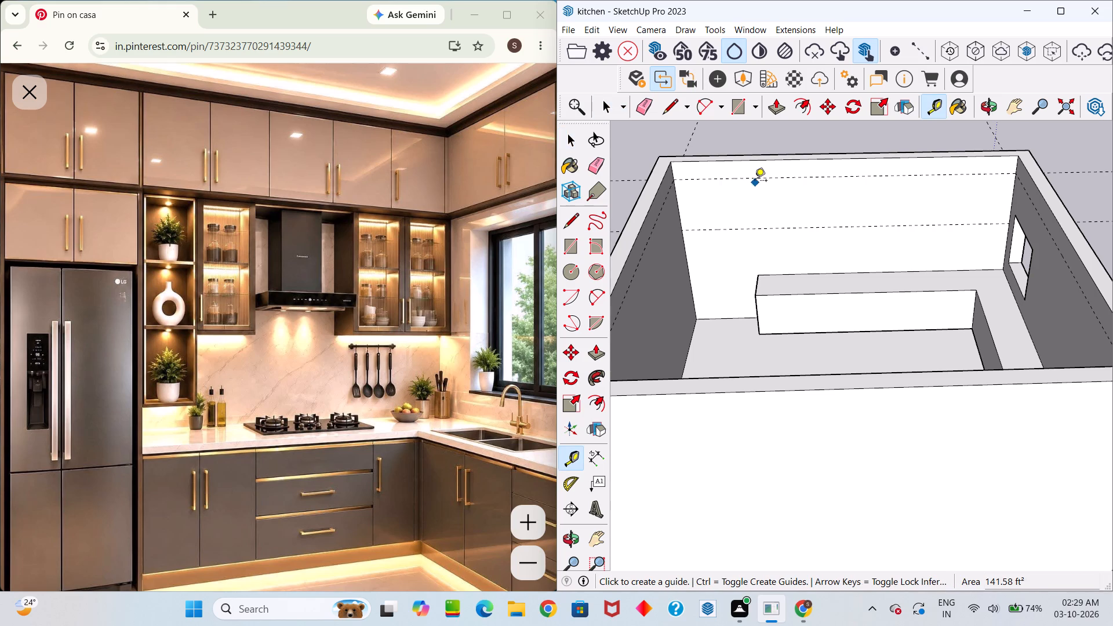
click(755, 181)
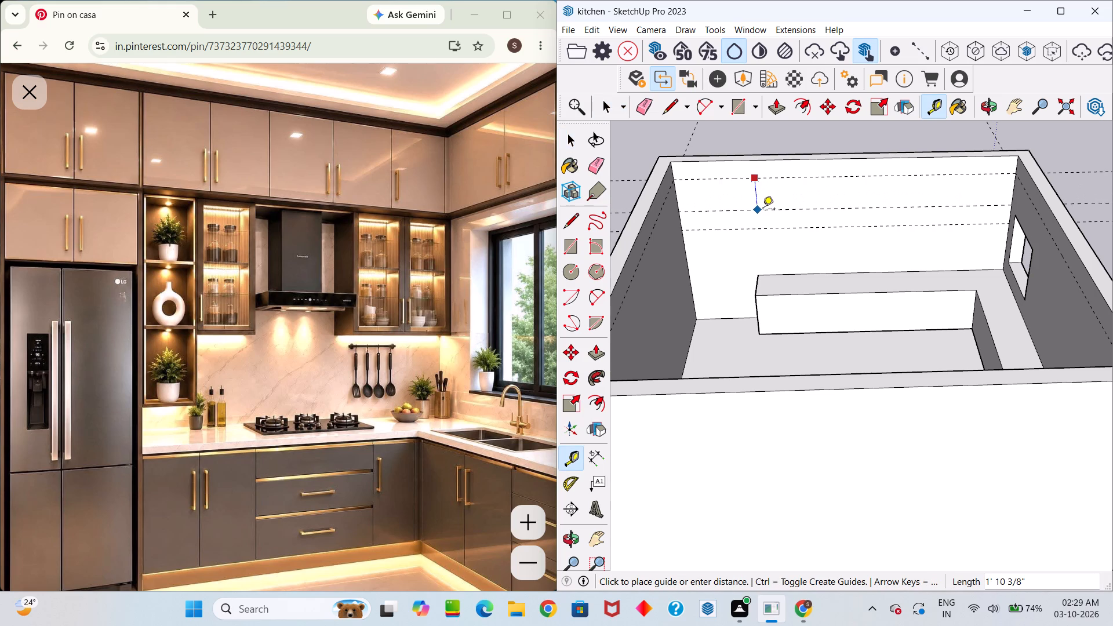
text(24)
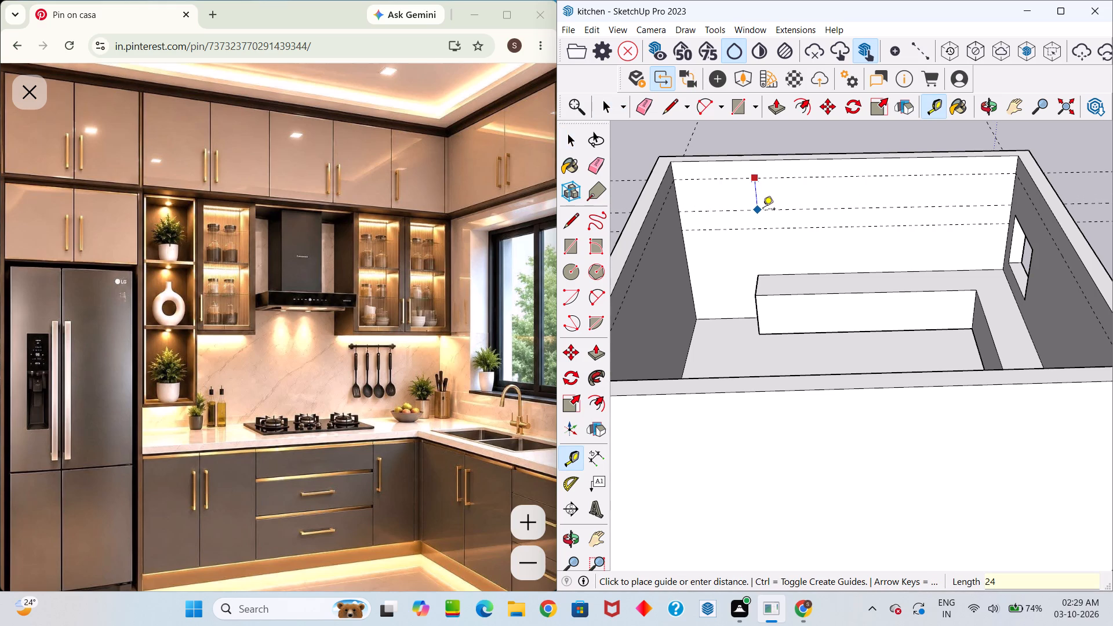
key(Return)
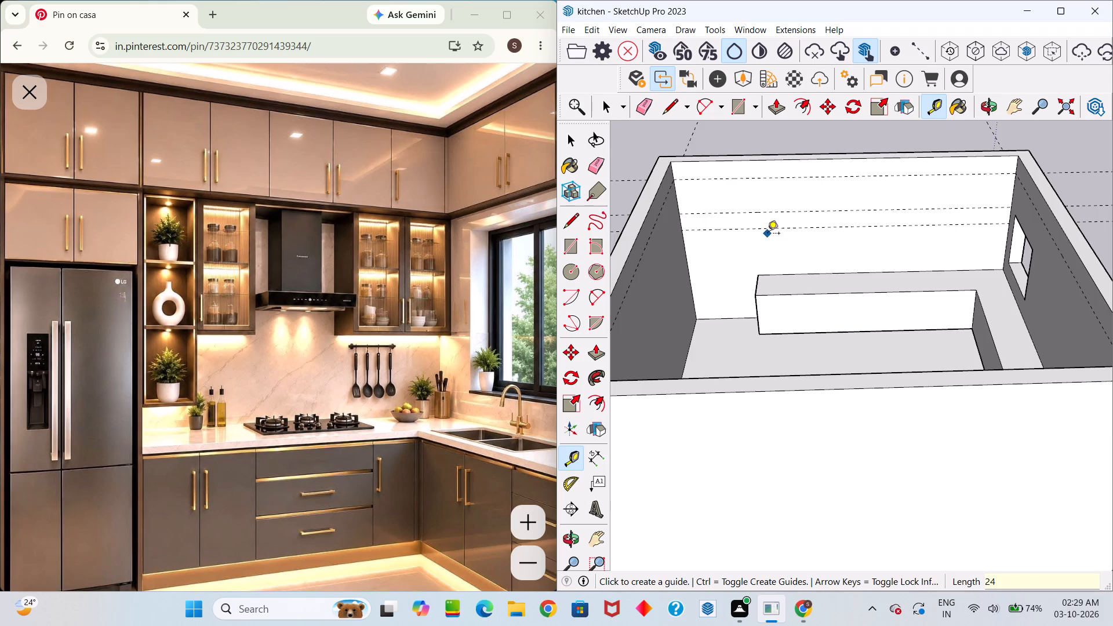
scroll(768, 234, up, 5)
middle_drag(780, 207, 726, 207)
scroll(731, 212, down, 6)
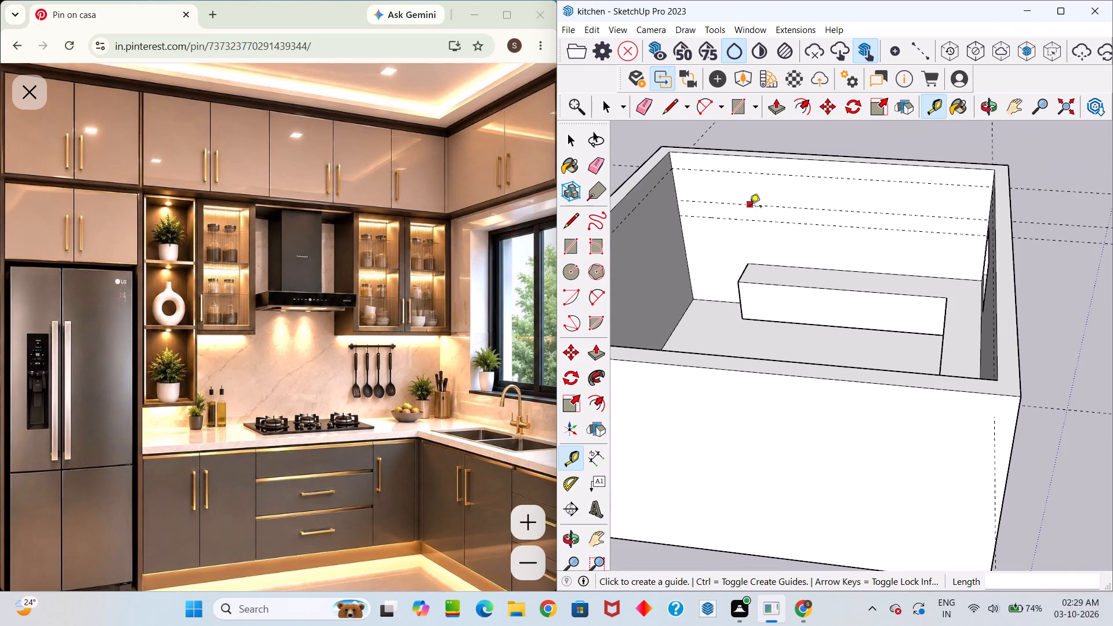
Place a guide on the window wall's inner face, 24" below the guide that runs 1' under its top edge.
middle_drag(752, 185, 749, 213)
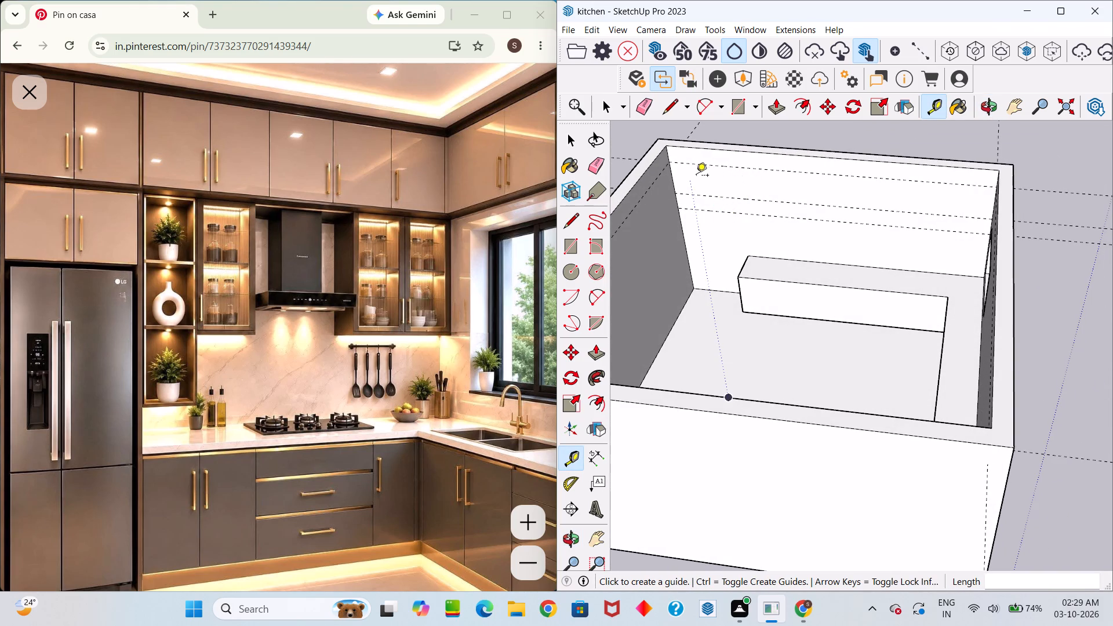
middle_drag(690, 173, 1031, 172)
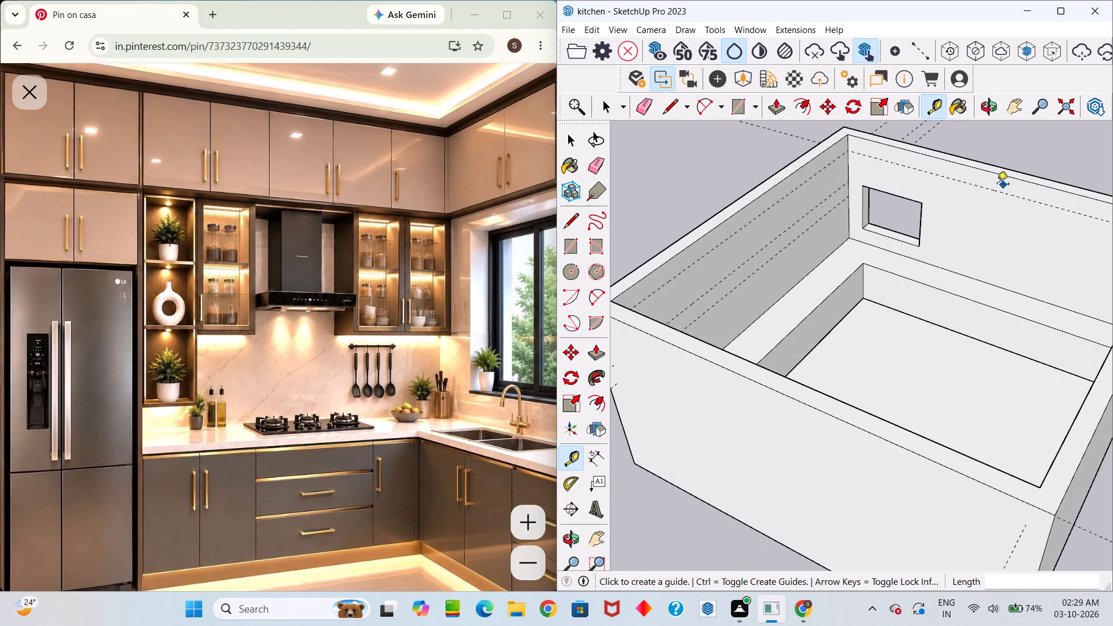
click(994, 194)
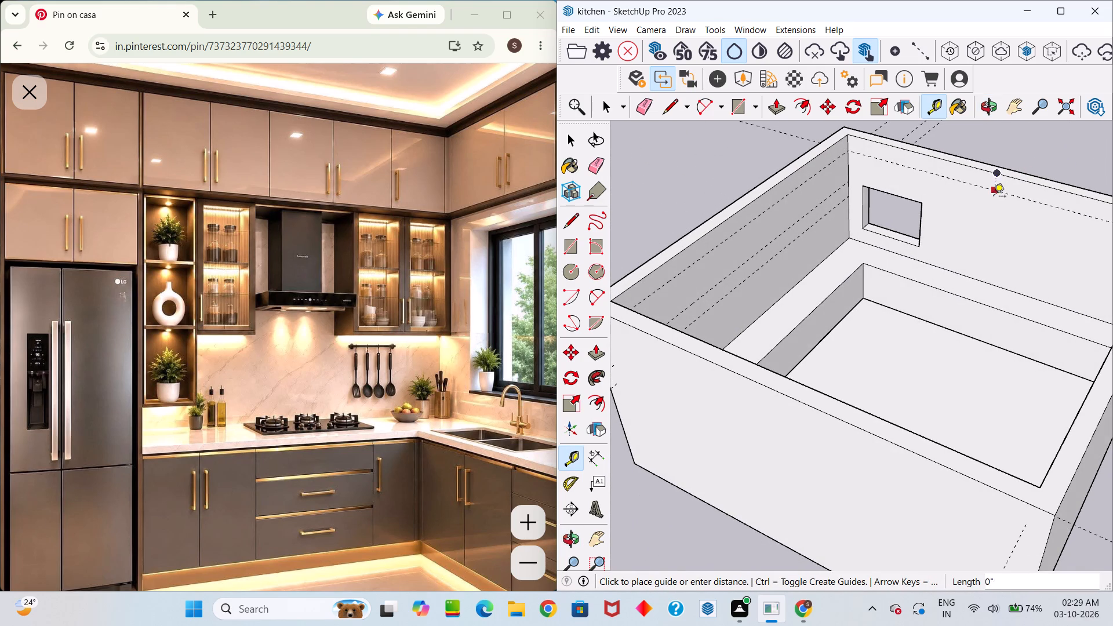
key(space)
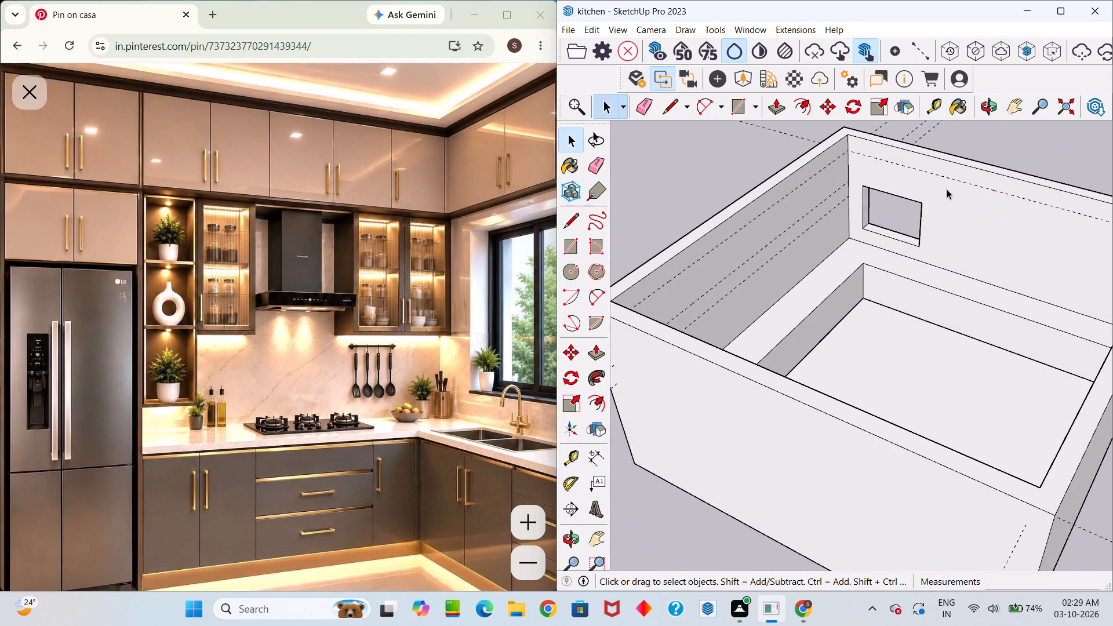
key(t)
click(946, 180)
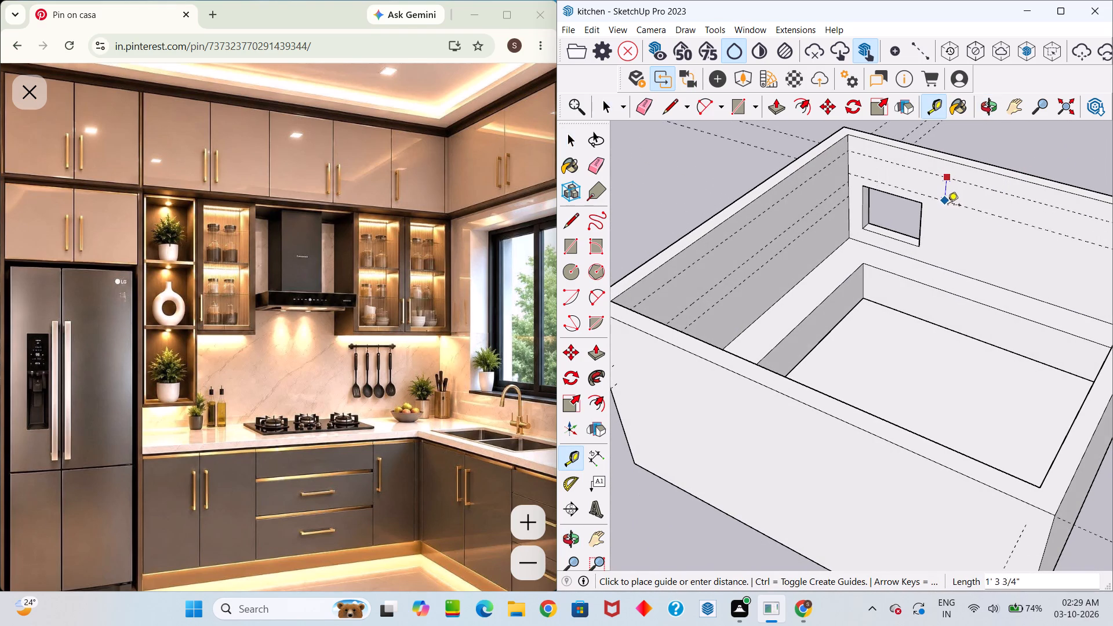
text(24)
key(Return)
Draw a 2' by 18' 6" rectangle across the back wall between the upper two guides for the upper cabinets.
middle_drag(916, 191, 648, 201)
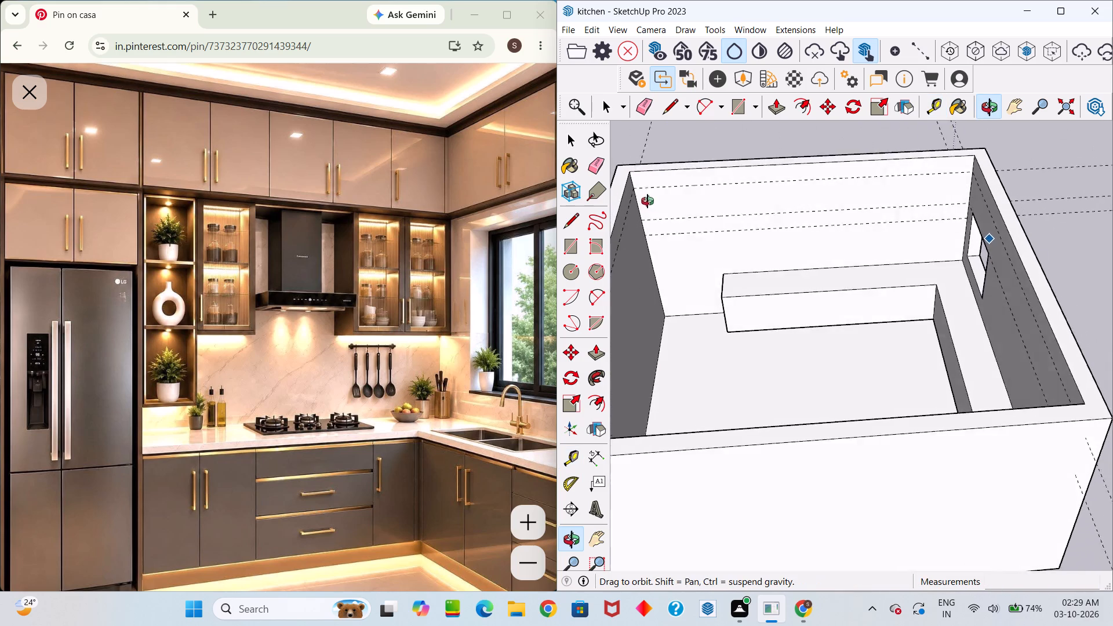
middle_drag(648, 201, 635, 196)
key(space)
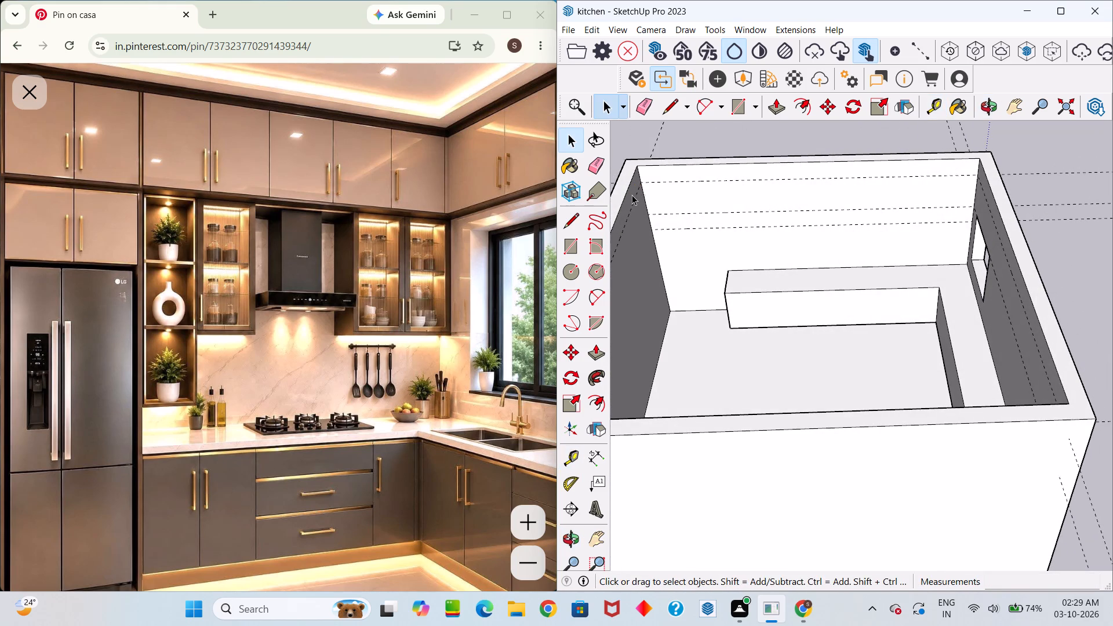
key(r)
click(643, 183)
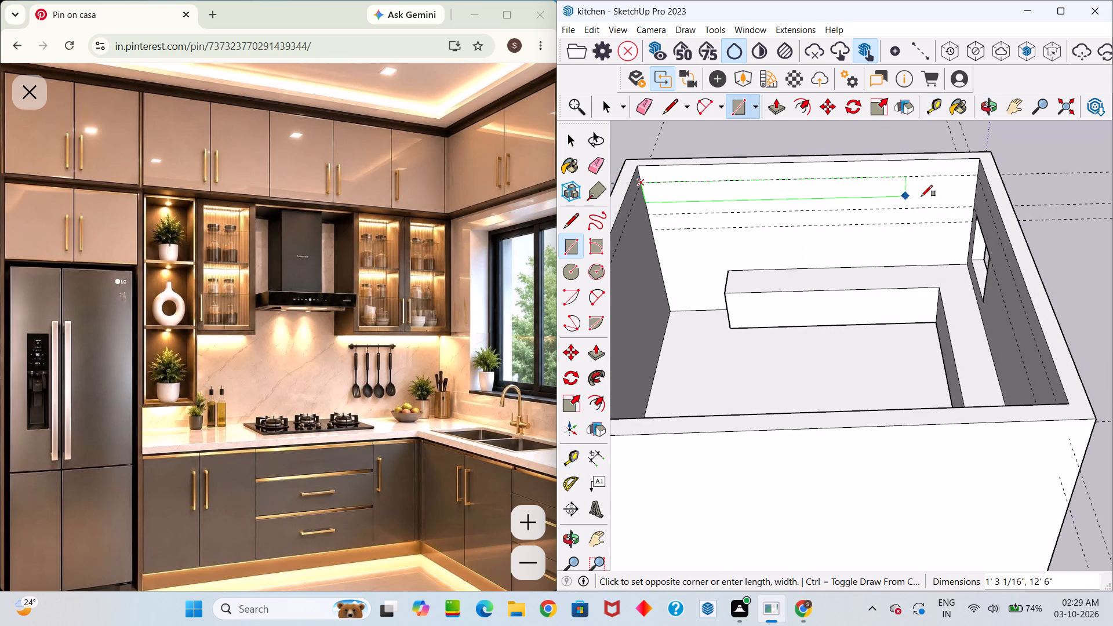
click(971, 206)
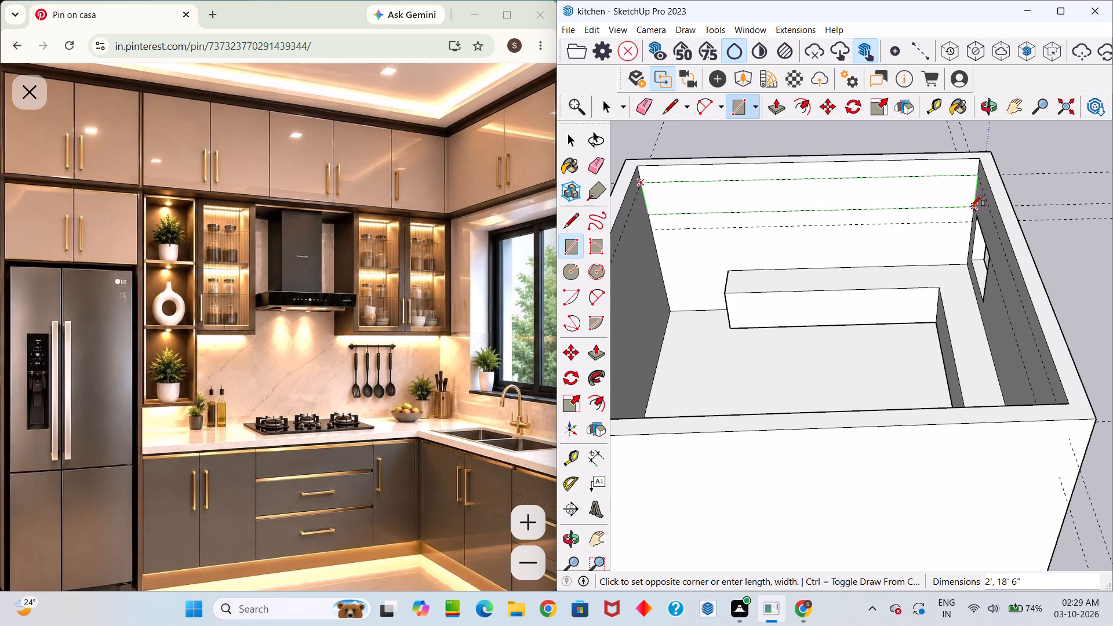
key(space)
Push/Pull the back wall's upper cabinet rectangle 2' out into the room.
key(p)
click(940, 188)
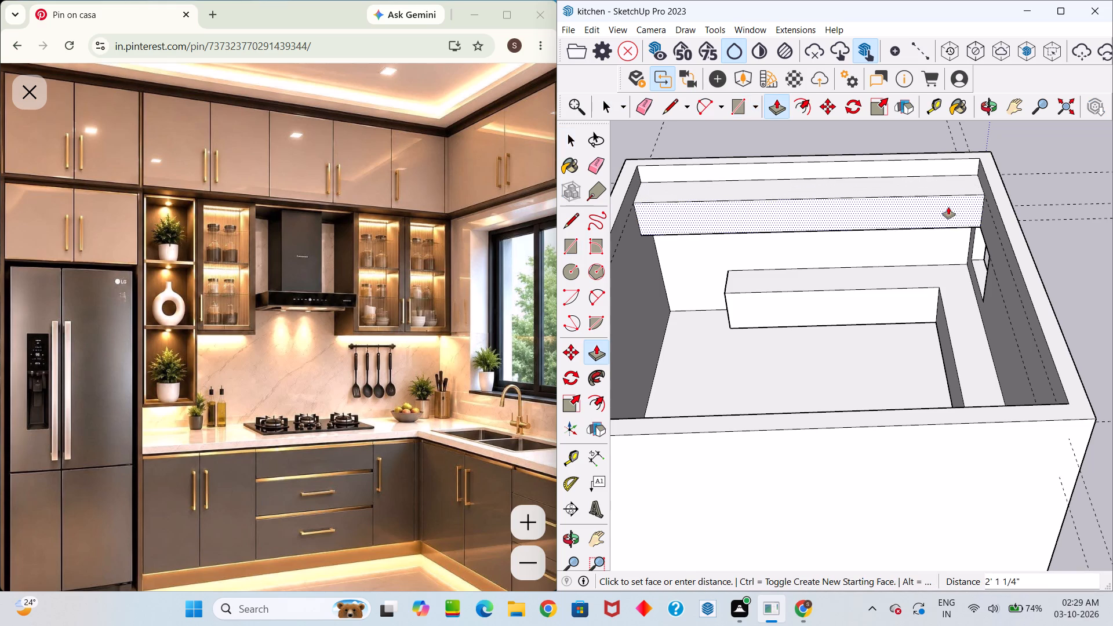
key(2)
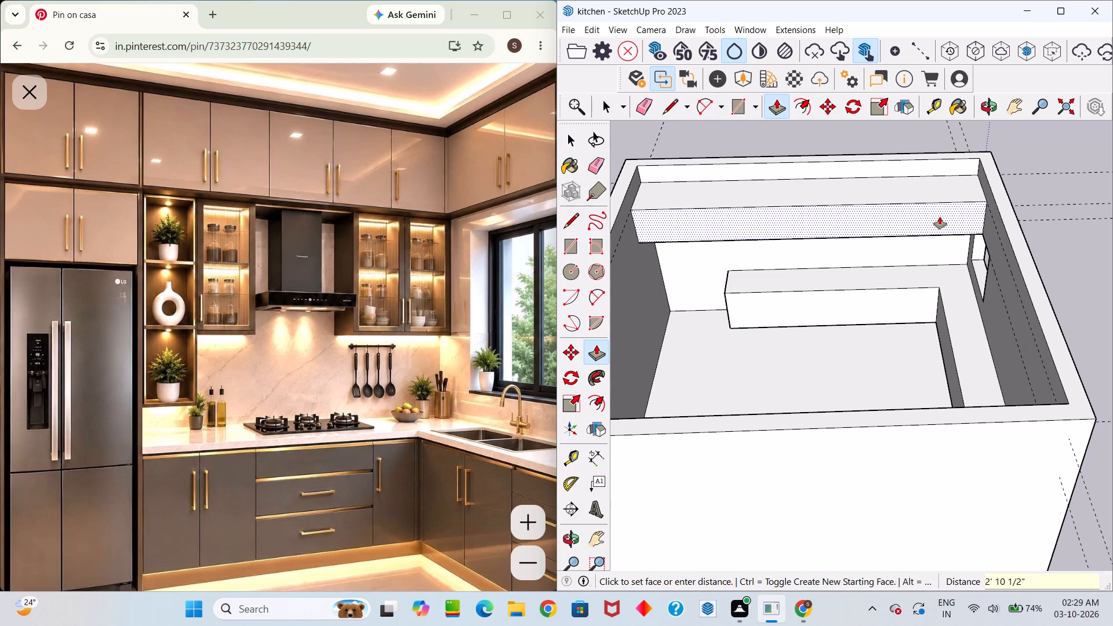
key(apostrophe)
key(Return)
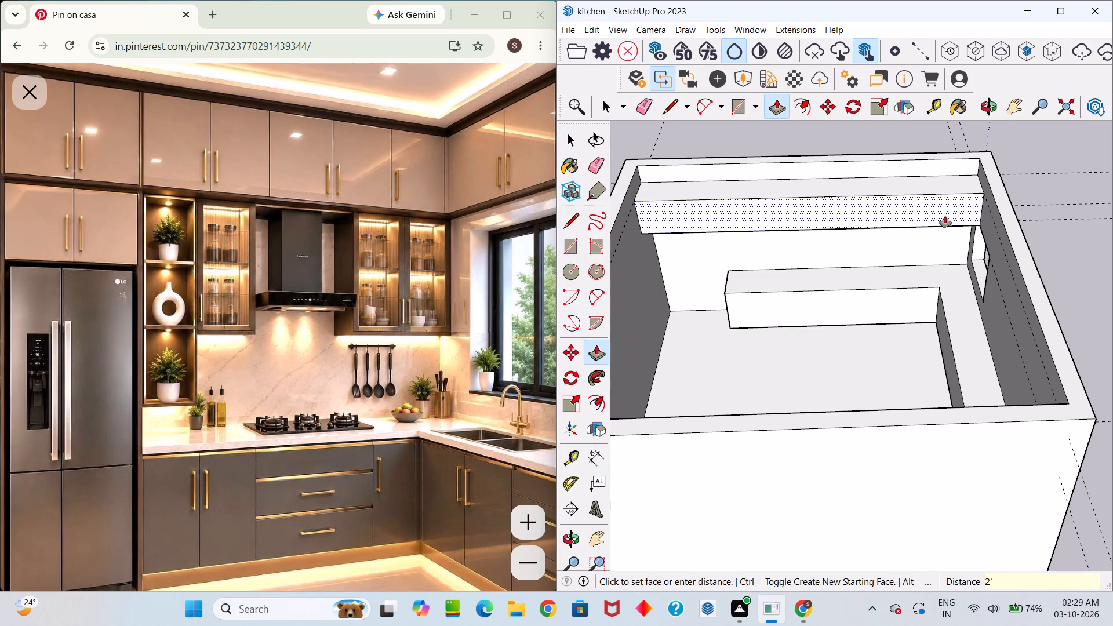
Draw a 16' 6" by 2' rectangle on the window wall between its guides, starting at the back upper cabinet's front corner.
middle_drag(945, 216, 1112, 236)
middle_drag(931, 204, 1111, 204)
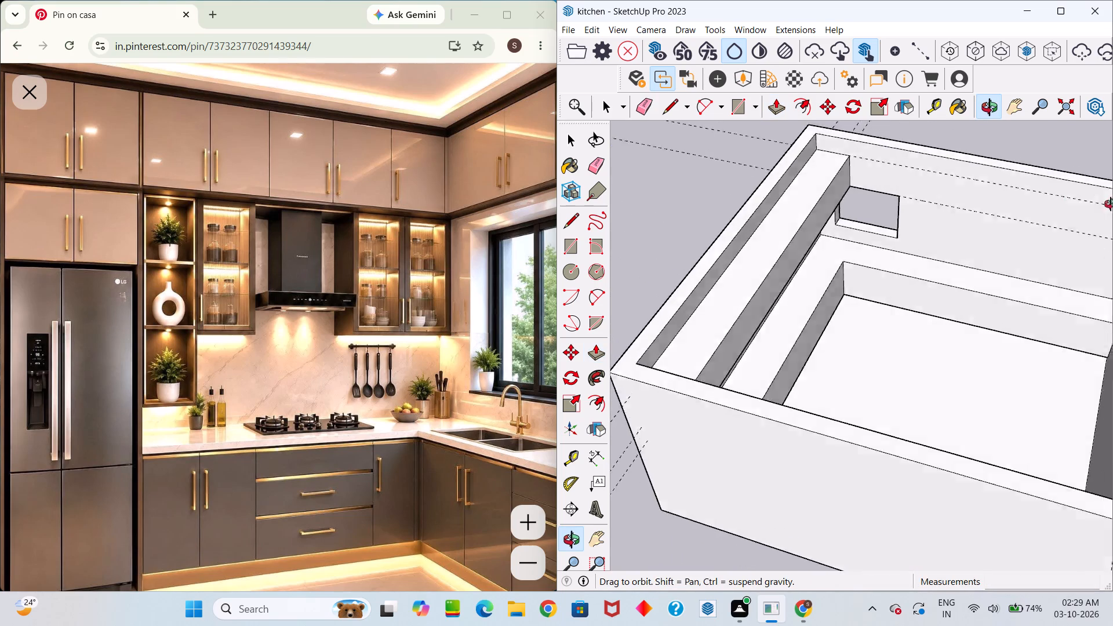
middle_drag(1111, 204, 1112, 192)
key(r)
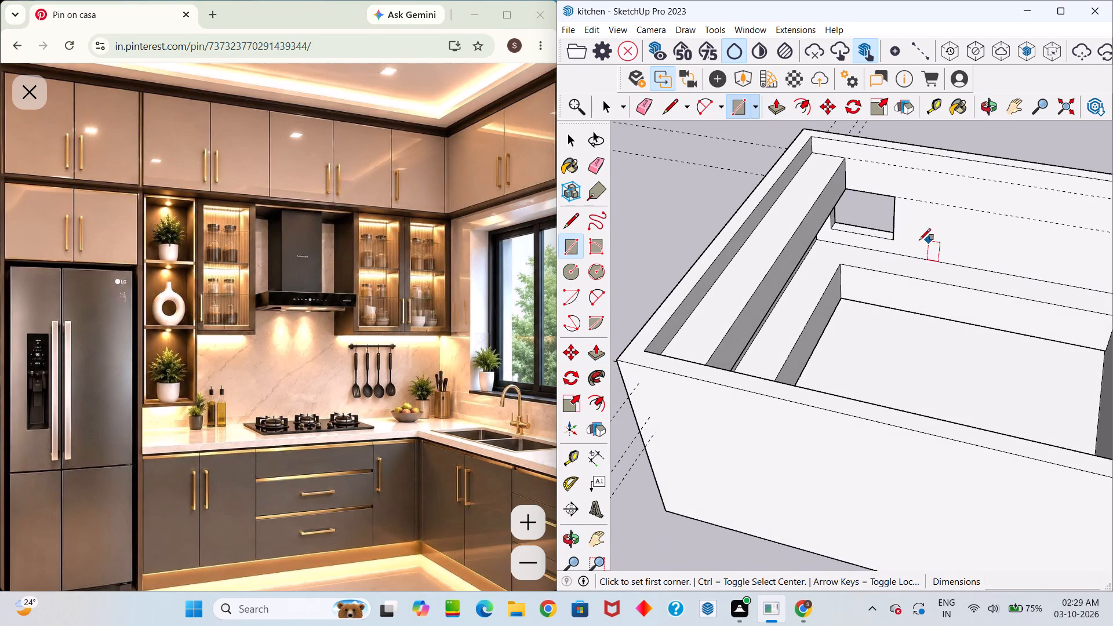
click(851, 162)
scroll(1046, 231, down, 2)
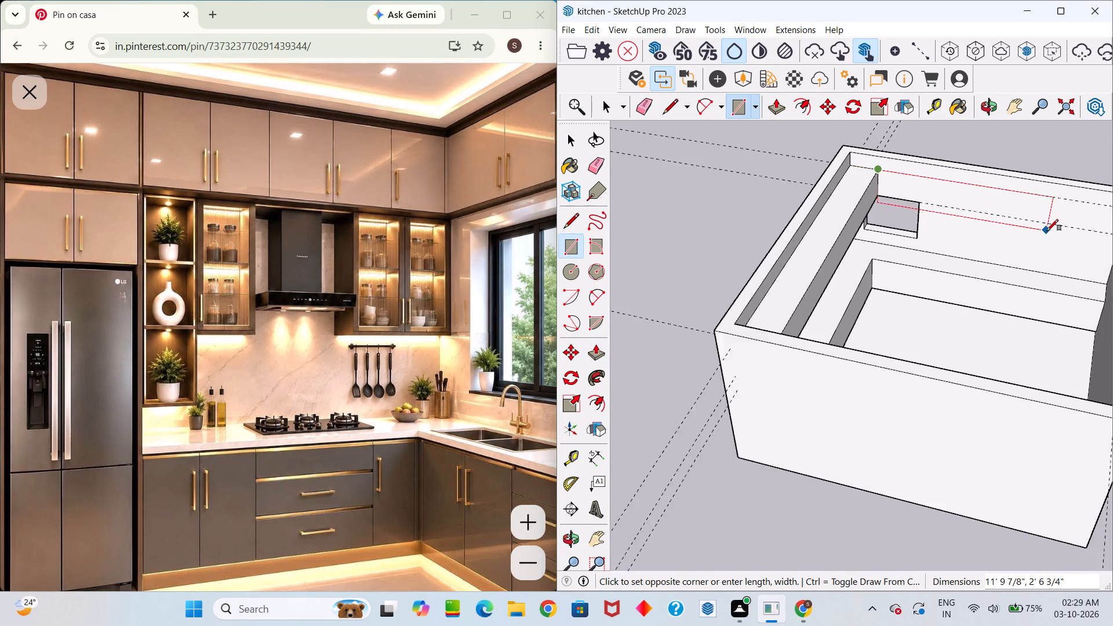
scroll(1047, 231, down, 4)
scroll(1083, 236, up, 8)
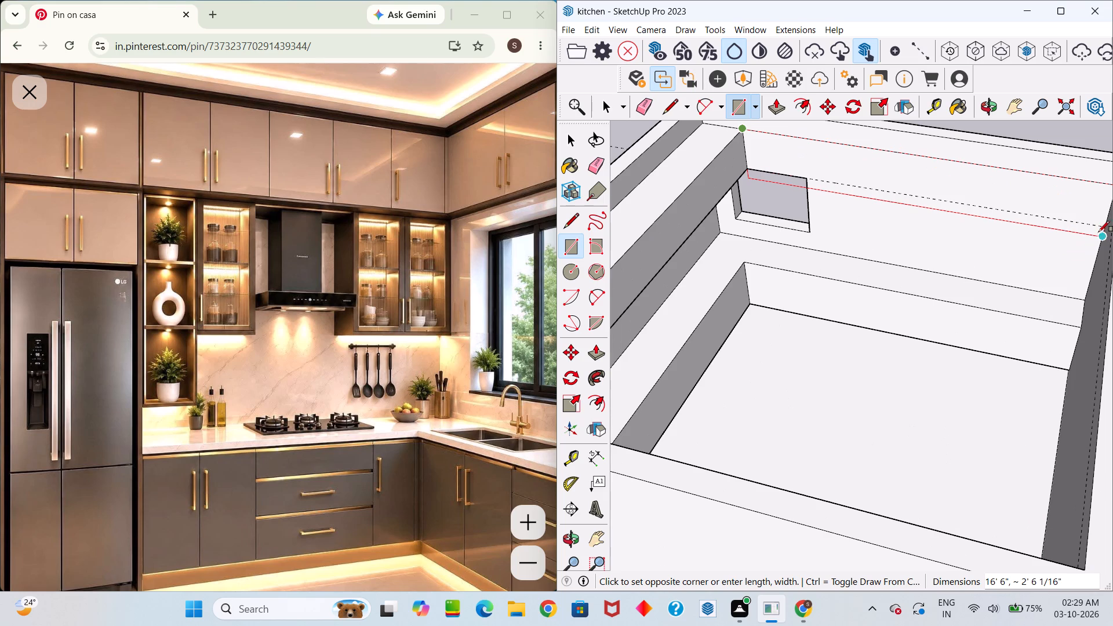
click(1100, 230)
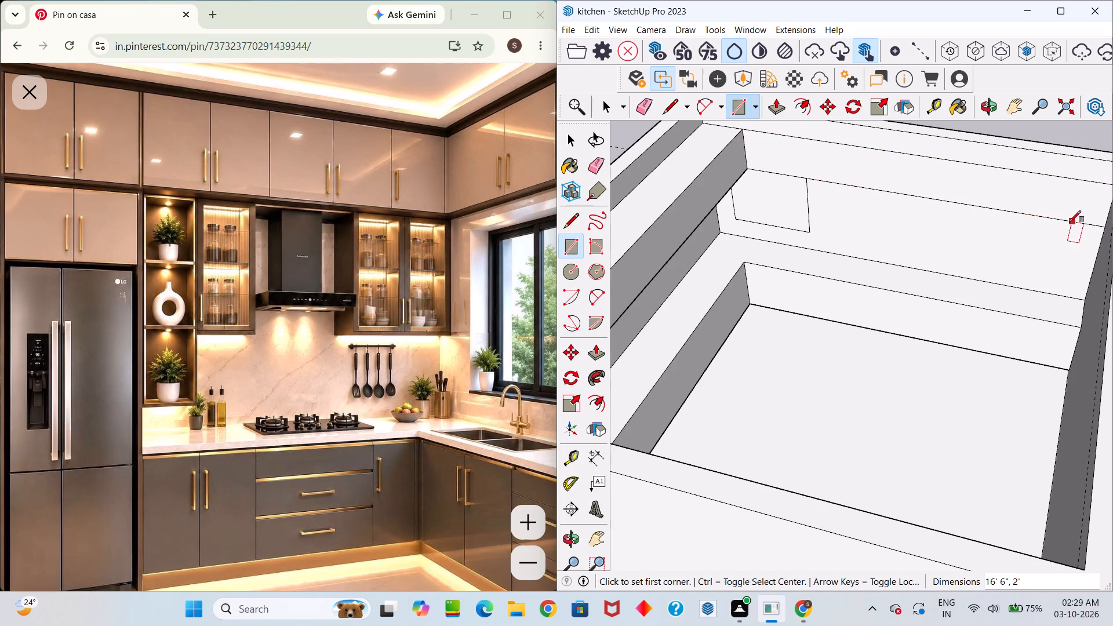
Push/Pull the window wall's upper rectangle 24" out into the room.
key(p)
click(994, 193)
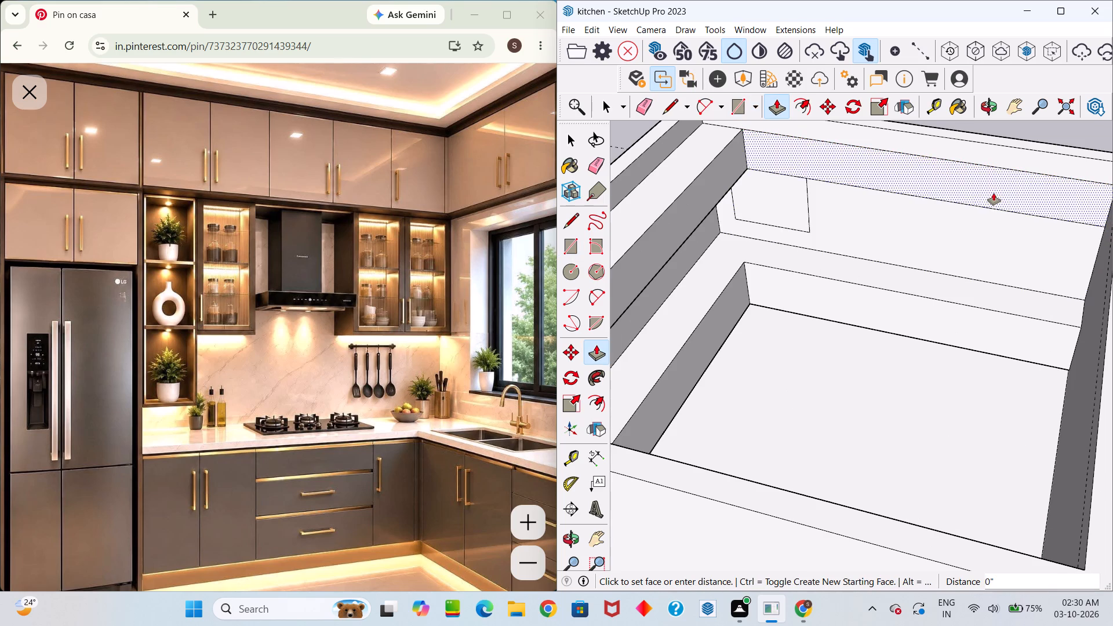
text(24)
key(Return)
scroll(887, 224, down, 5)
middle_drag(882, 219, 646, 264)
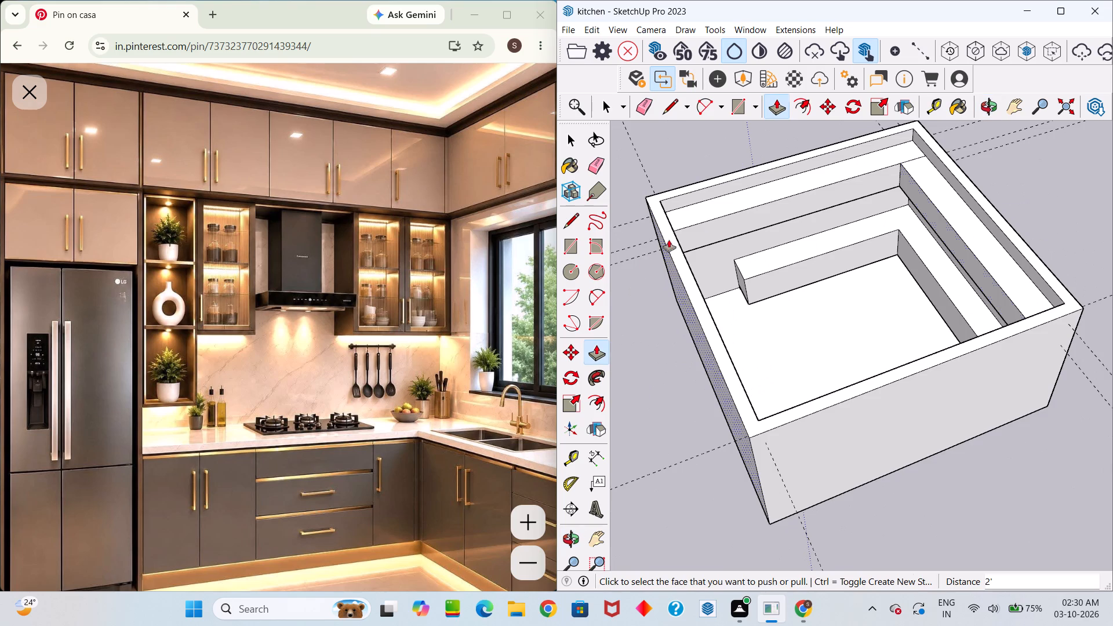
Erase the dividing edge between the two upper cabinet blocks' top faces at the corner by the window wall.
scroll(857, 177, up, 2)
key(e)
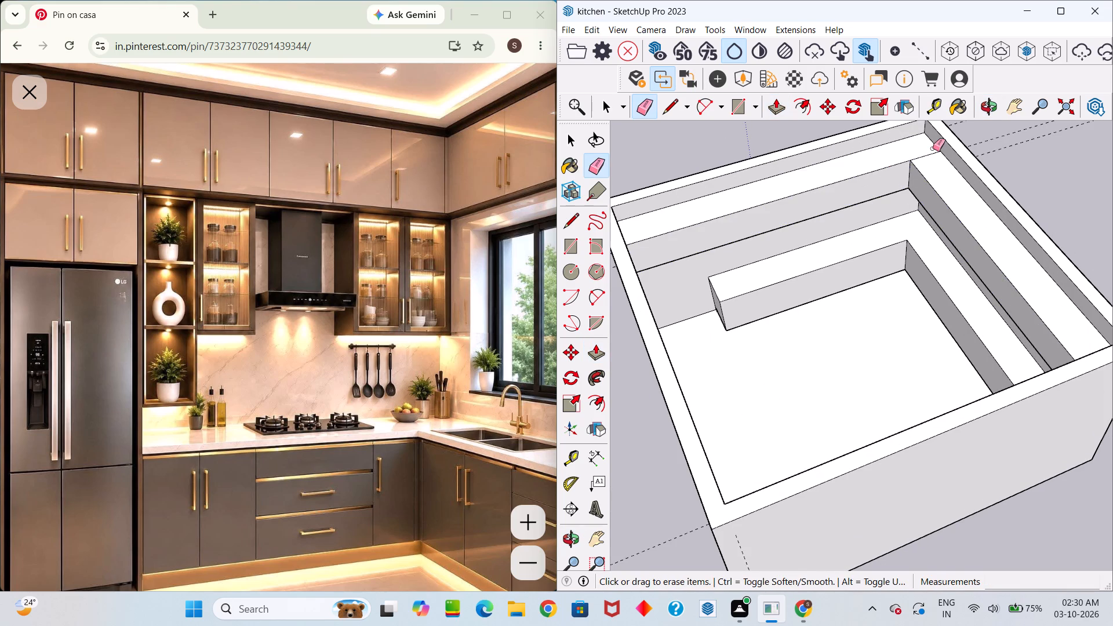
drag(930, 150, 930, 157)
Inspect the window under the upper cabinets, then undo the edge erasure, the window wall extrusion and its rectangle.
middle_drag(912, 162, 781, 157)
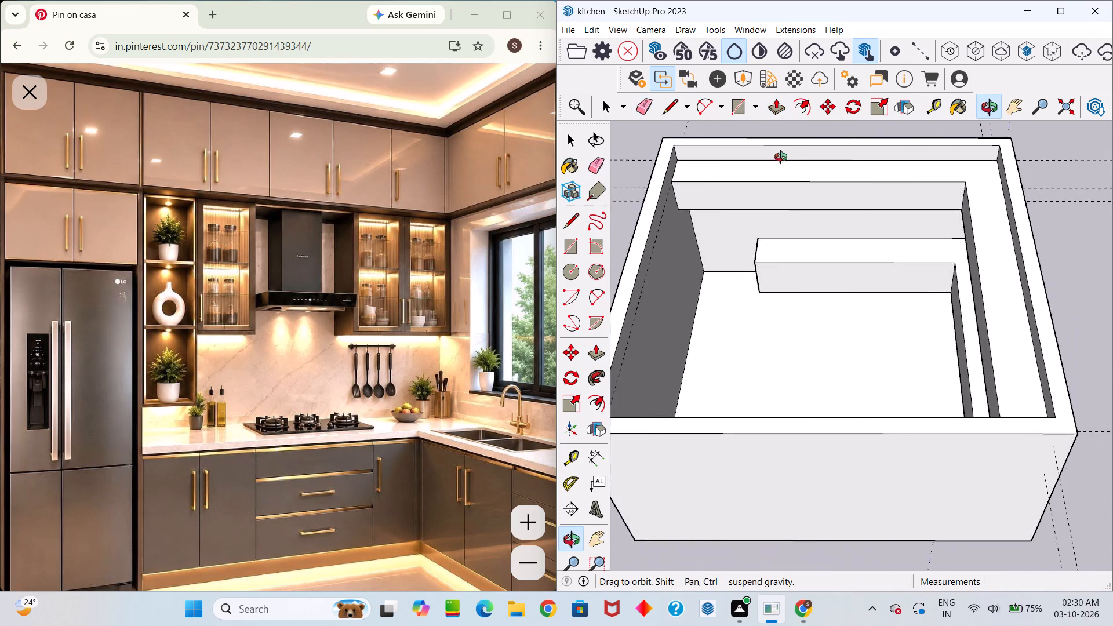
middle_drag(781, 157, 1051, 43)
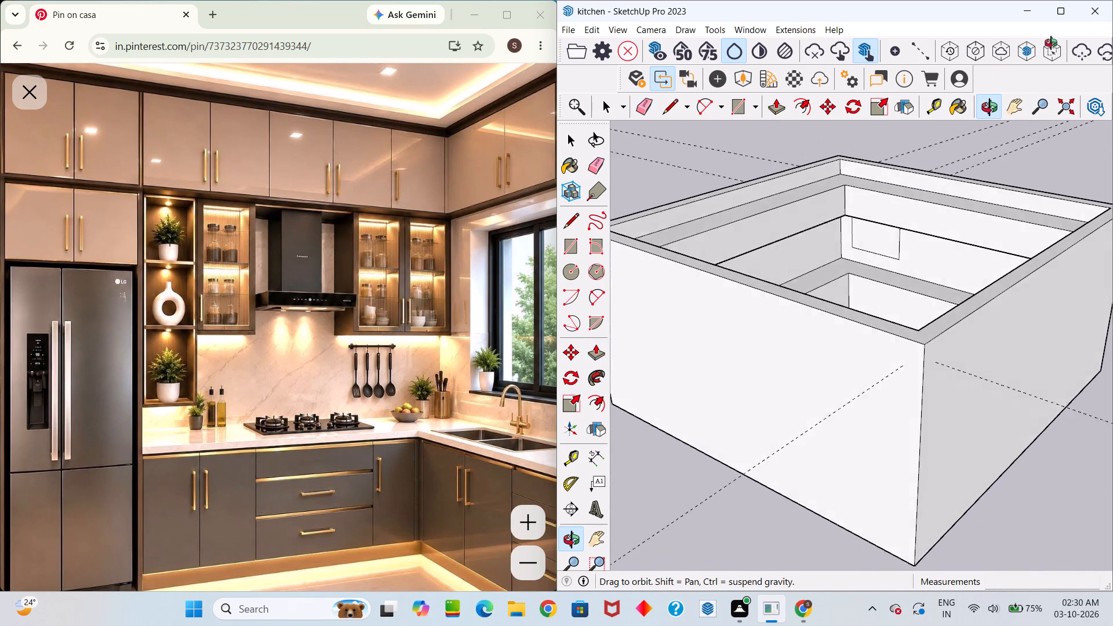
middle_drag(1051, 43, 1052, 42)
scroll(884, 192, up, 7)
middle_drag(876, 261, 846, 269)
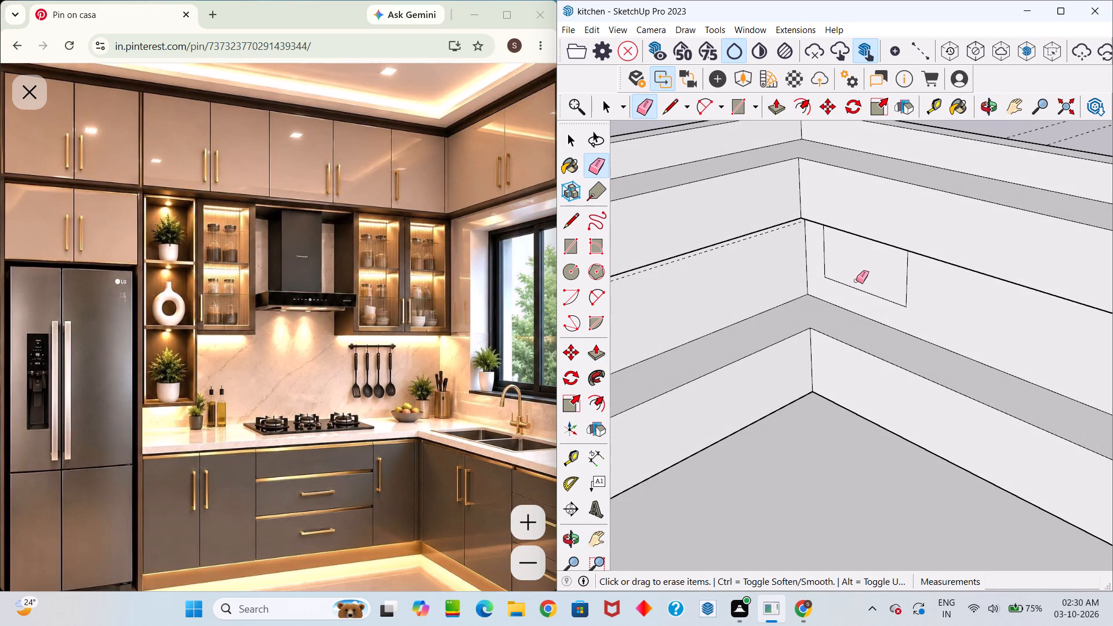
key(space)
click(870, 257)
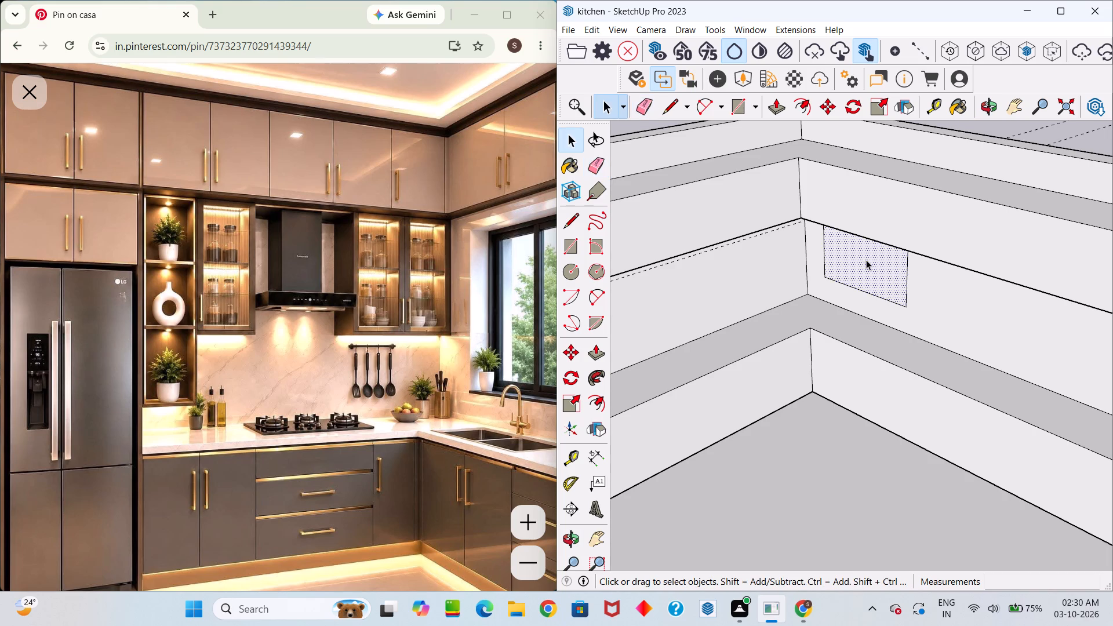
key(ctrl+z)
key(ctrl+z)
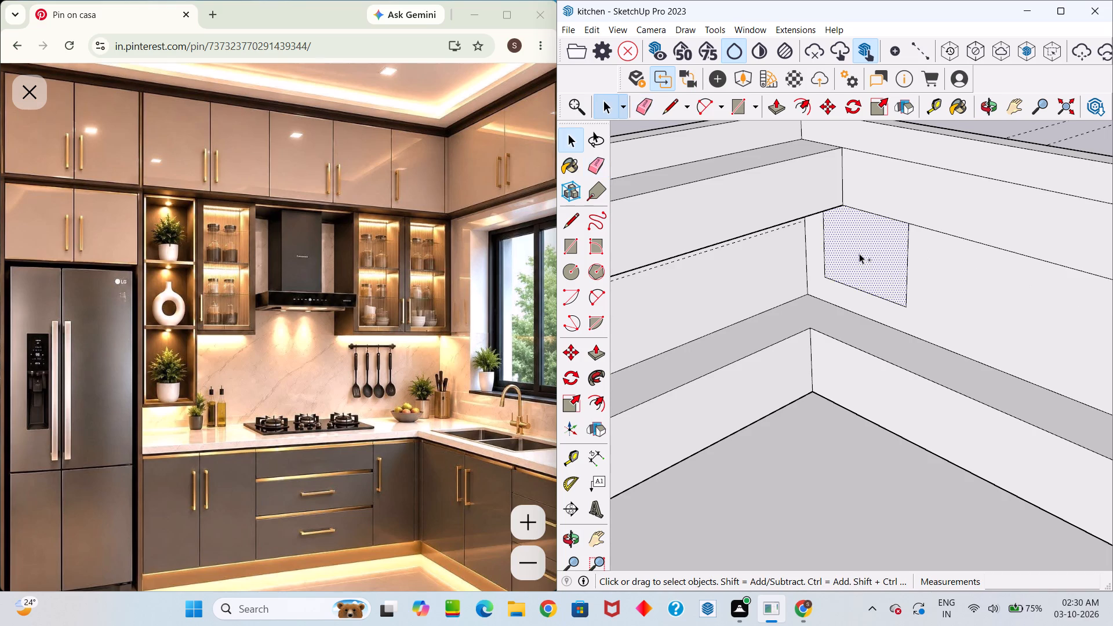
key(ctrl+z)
Examine how the back wall's upper cabinet block meets the window opening and the window wall's guides.
middle_drag(872, 212, 952, 210)
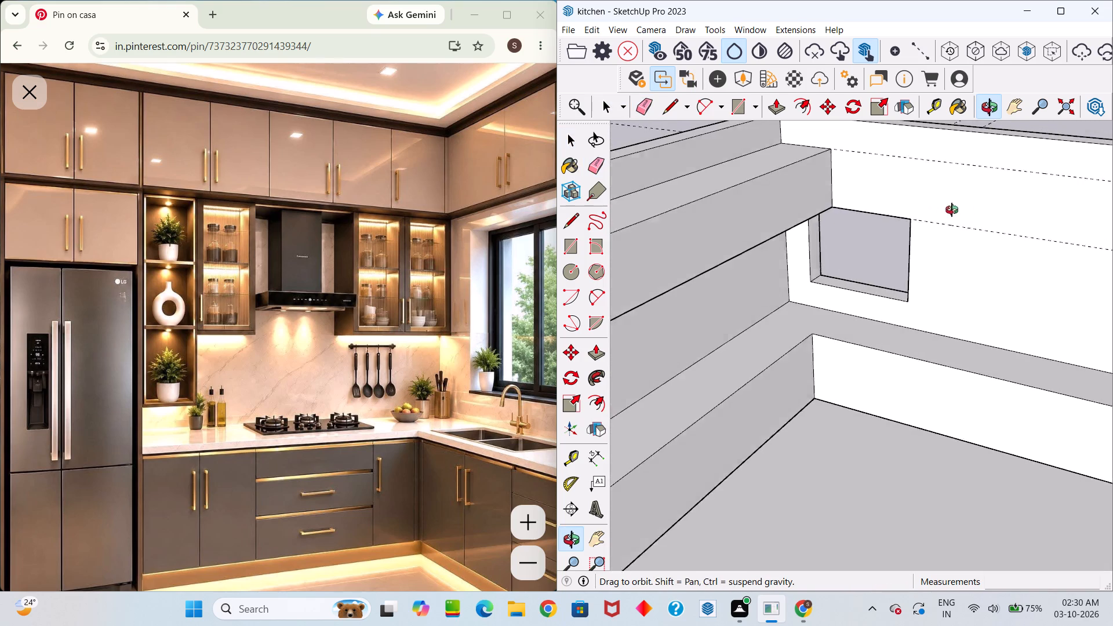
middle_drag(952, 210, 971, 211)
scroll(888, 262, up, 6)
middle_drag(890, 267, 889, 300)
scroll(893, 278, down, 7)
middle_drag(927, 241, 939, 210)
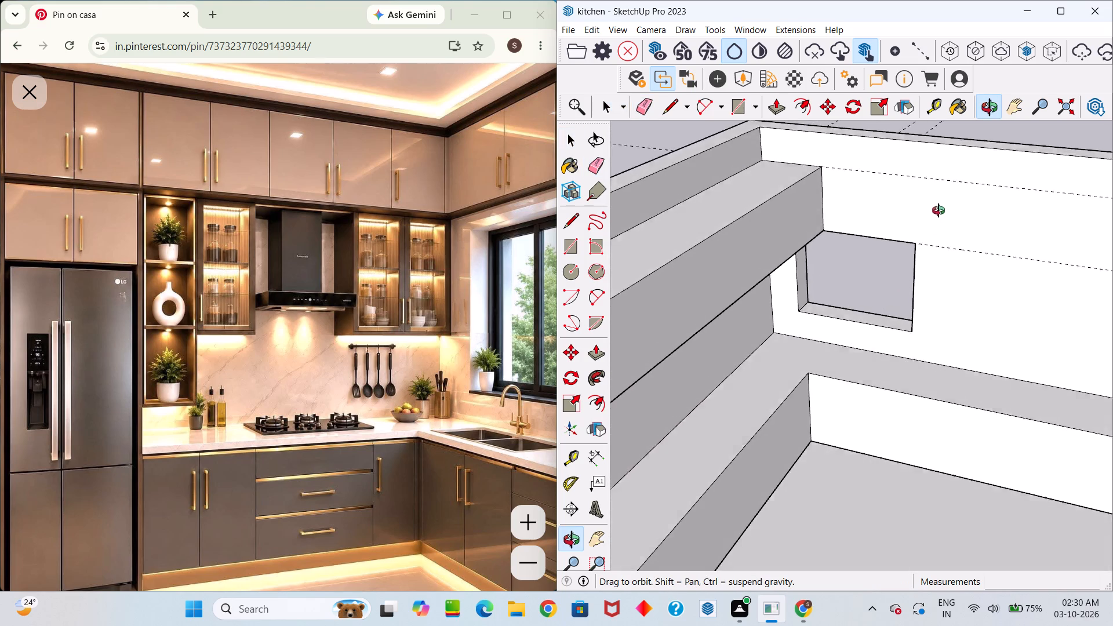
middle_drag(939, 210, 836, 219)
scroll(853, 211, down, 8)
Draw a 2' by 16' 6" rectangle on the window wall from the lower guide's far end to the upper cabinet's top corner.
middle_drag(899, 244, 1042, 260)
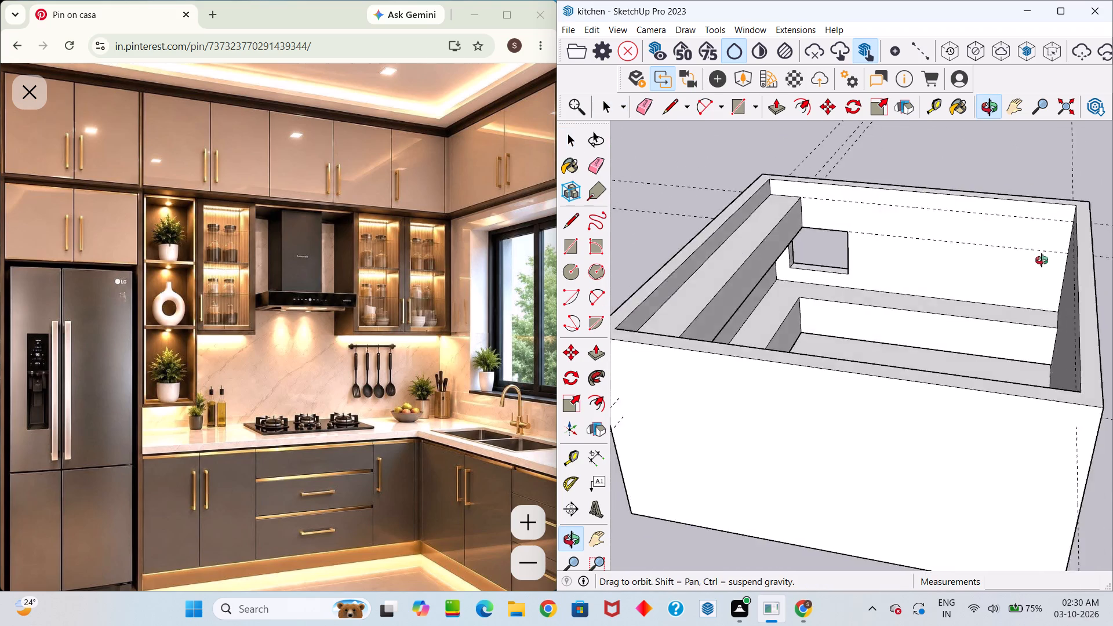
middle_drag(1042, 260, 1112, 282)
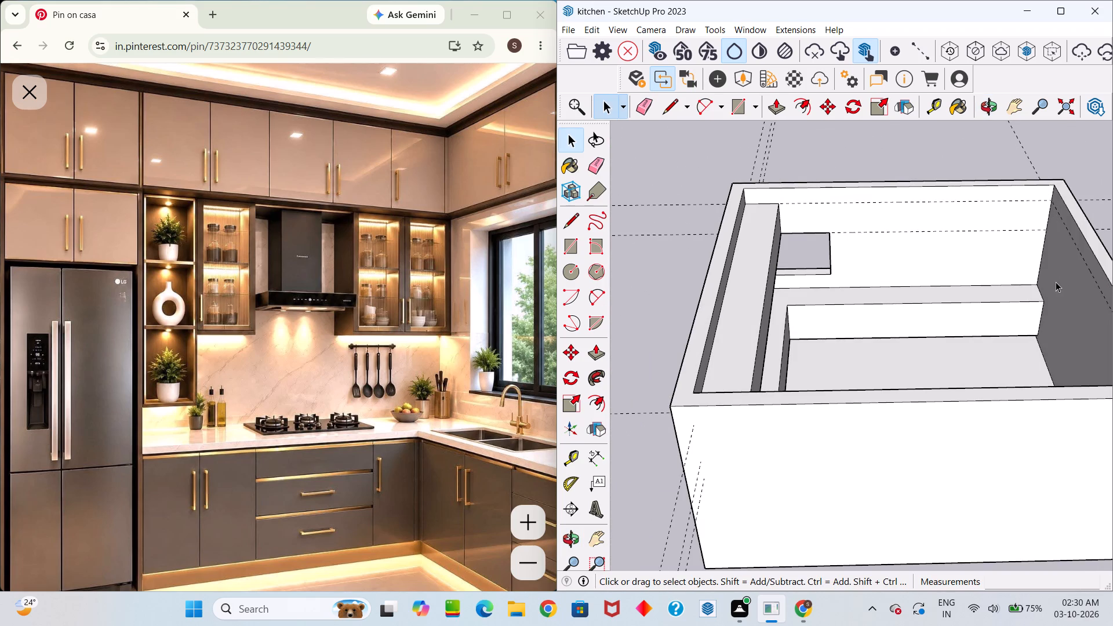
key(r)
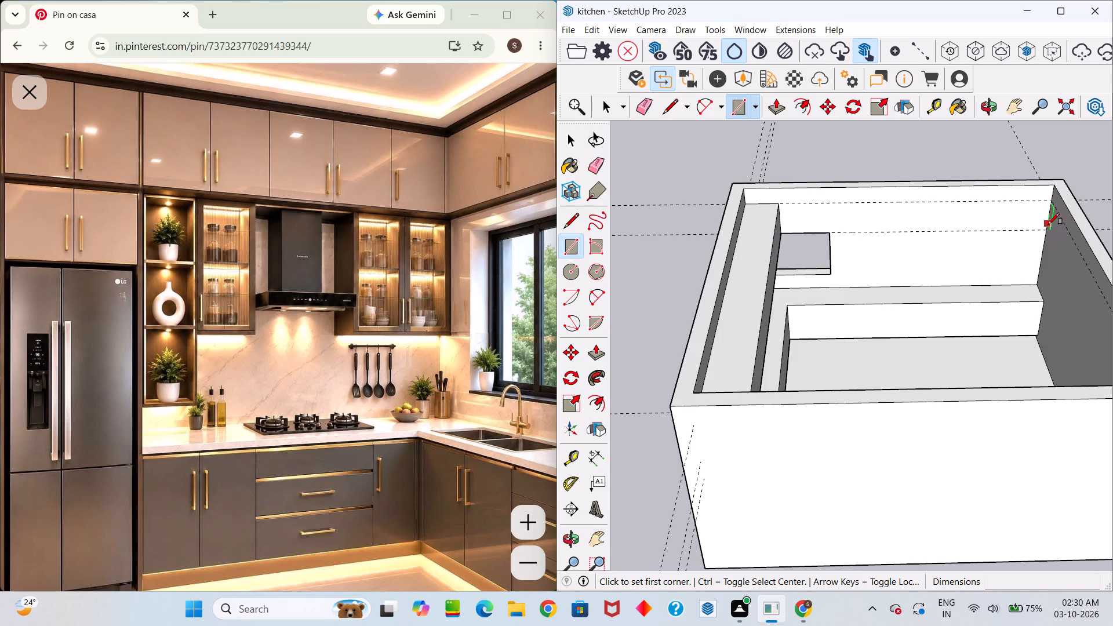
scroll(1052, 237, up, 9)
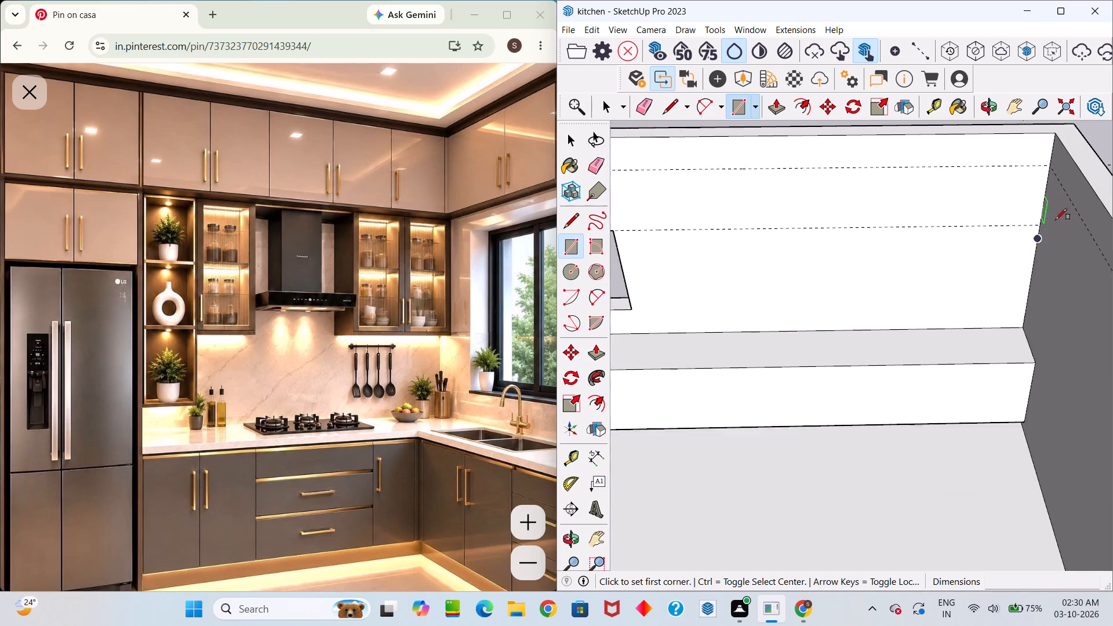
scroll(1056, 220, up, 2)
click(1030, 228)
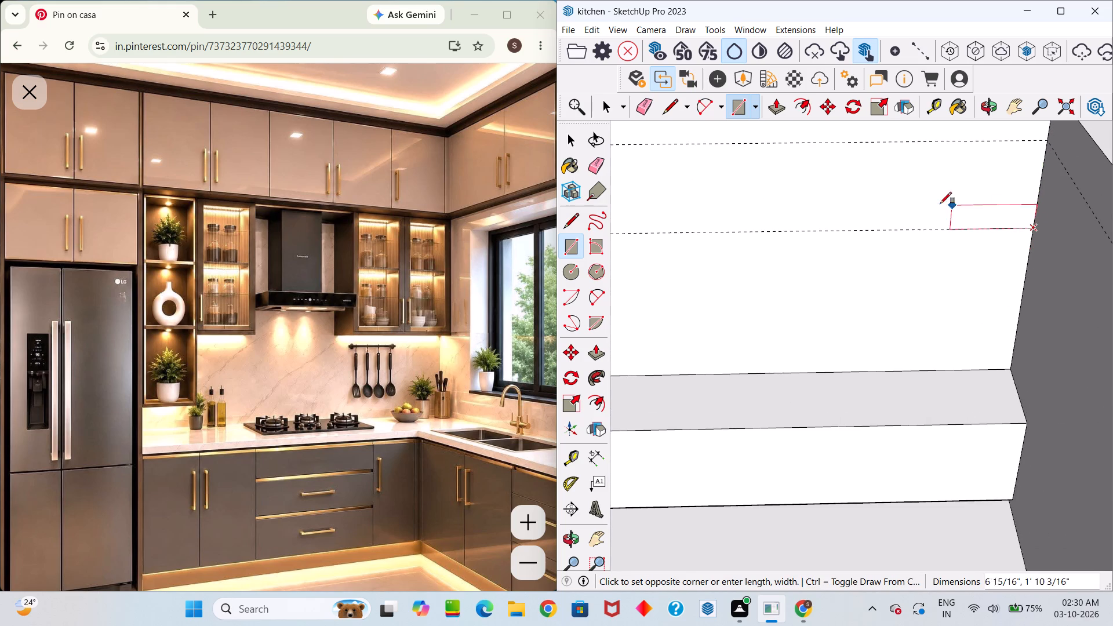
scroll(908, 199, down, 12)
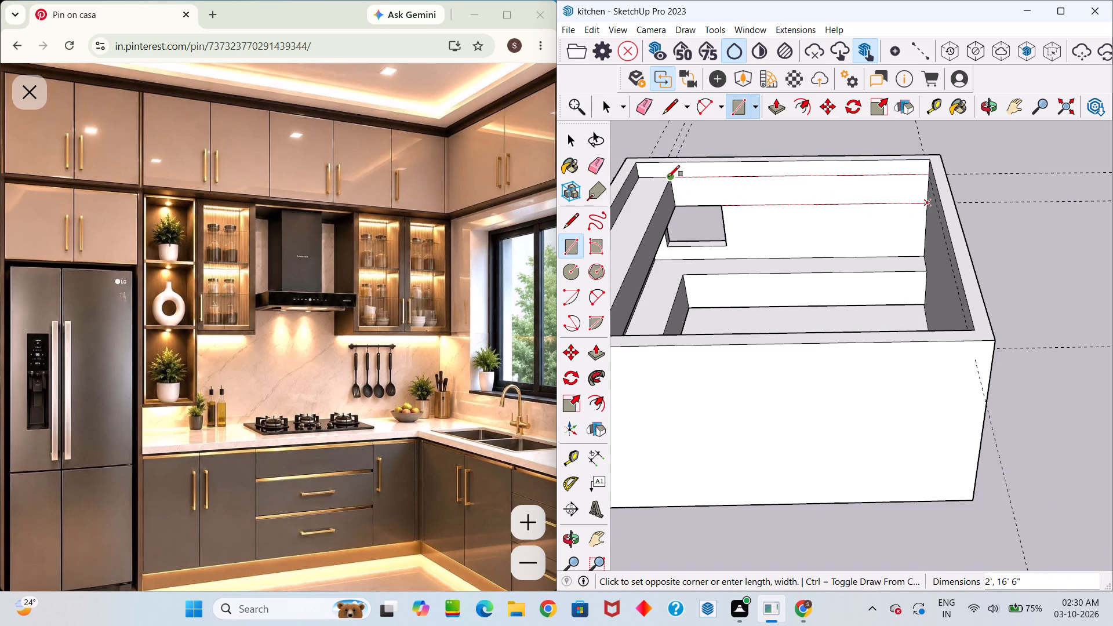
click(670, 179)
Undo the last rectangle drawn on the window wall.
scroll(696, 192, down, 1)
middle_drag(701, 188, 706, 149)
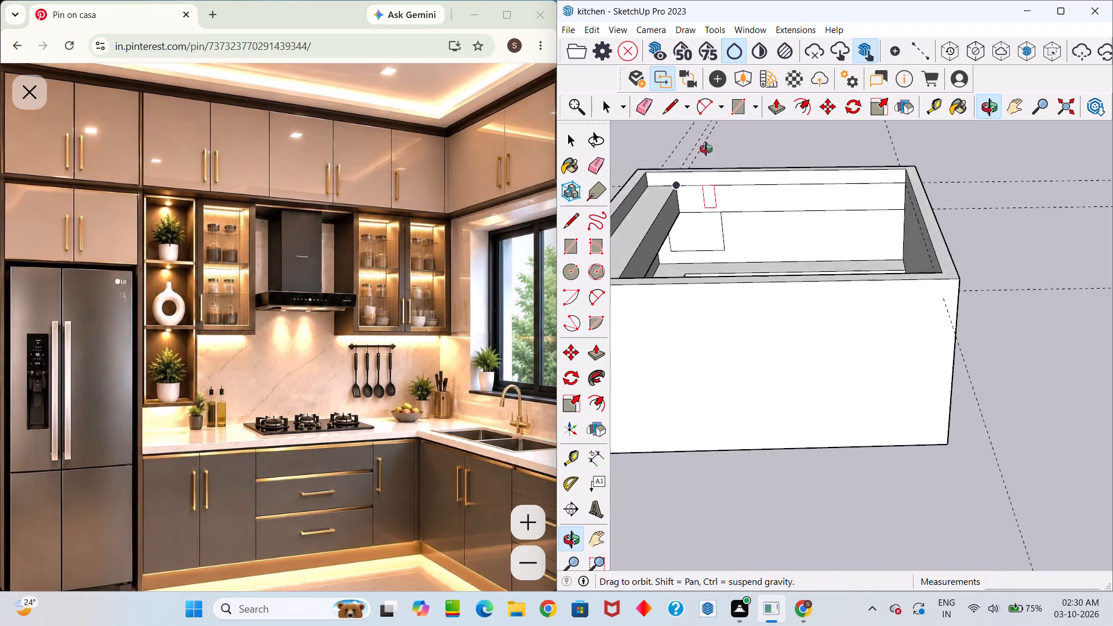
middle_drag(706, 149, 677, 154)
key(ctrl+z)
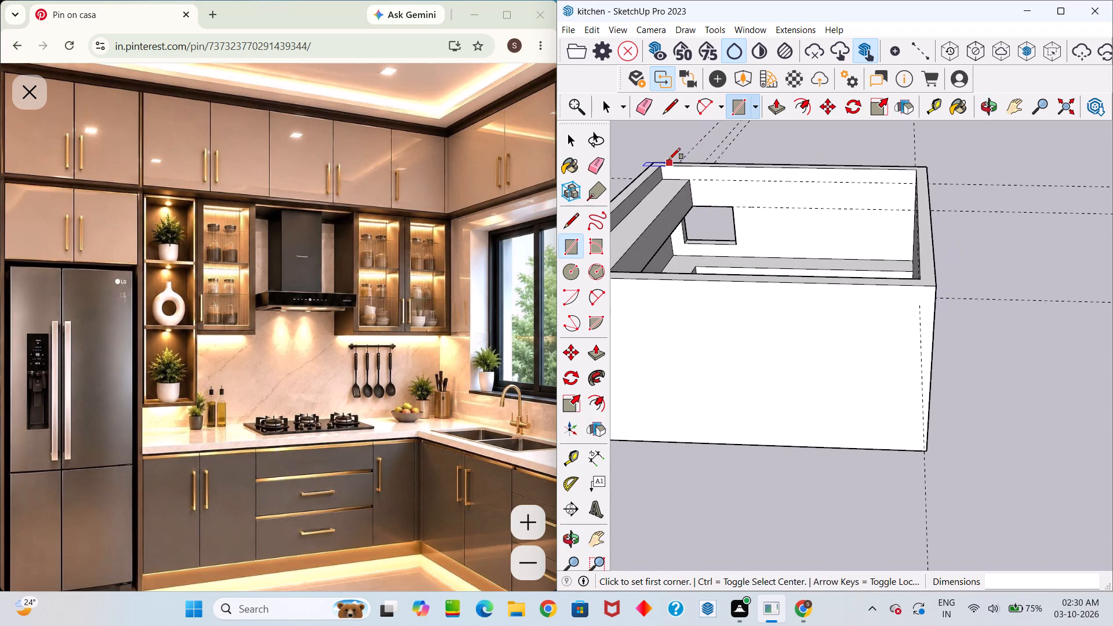
Undo the back wall's upper cabinet extrusion, its rectangle, and the cabinet's lower guides on the back and window walls.
key(ctrl+z)
middle_drag(689, 182, 482, 170)
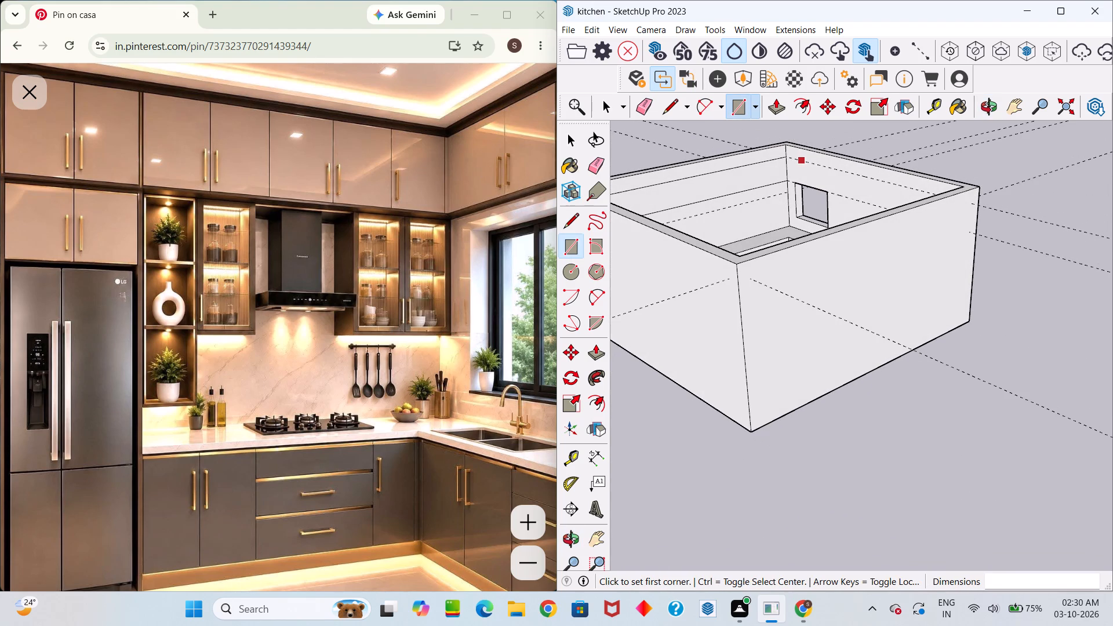
key(ctrl+z)
key(ctrl+z)
key(ctrl+z)
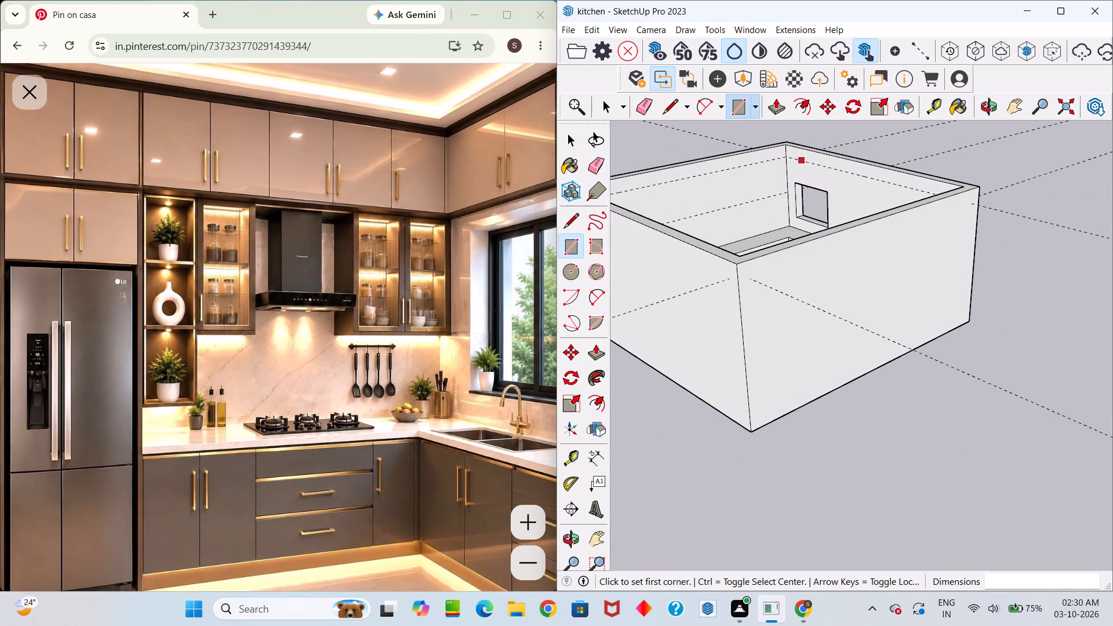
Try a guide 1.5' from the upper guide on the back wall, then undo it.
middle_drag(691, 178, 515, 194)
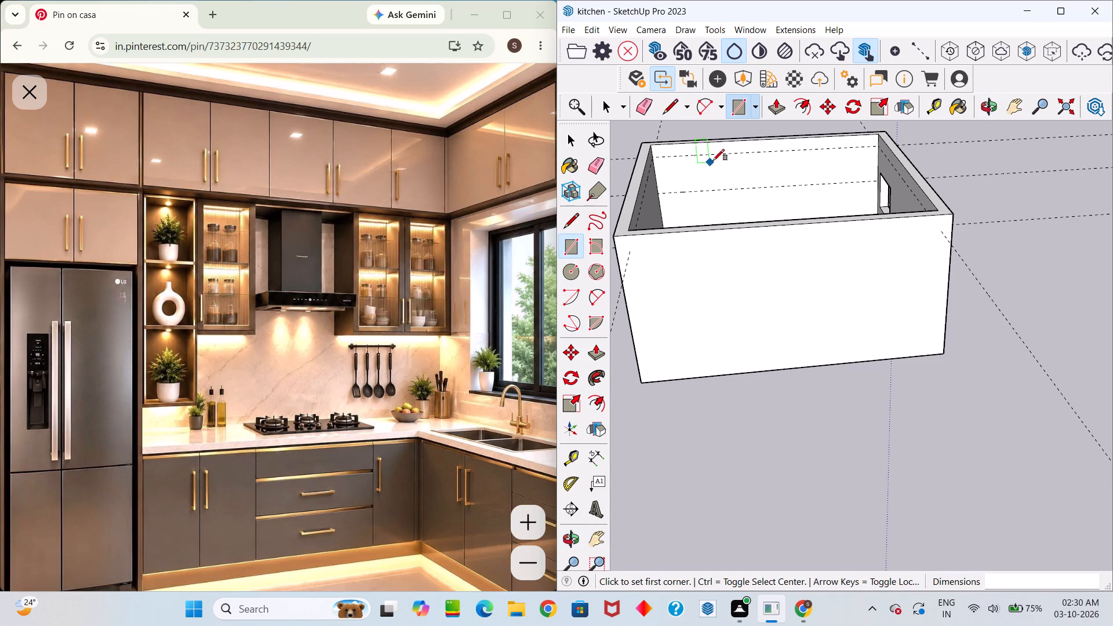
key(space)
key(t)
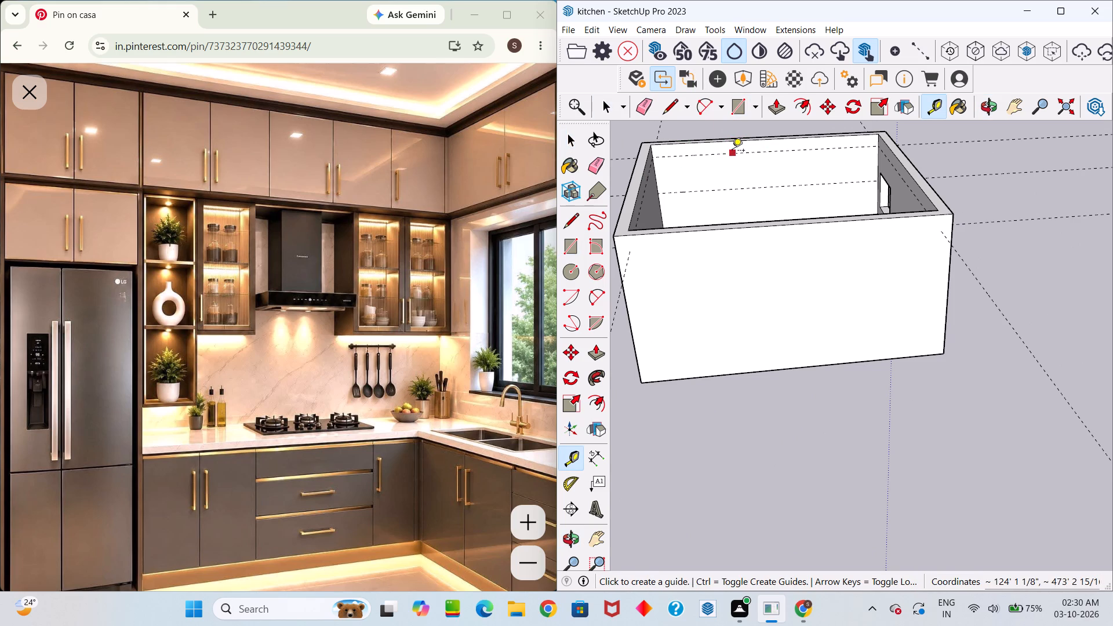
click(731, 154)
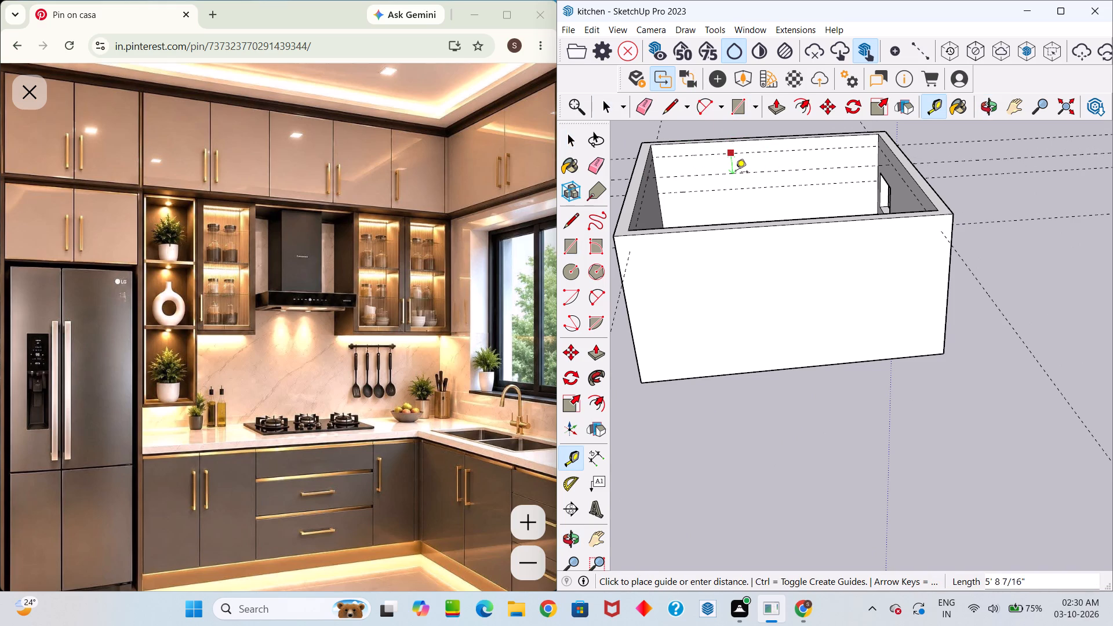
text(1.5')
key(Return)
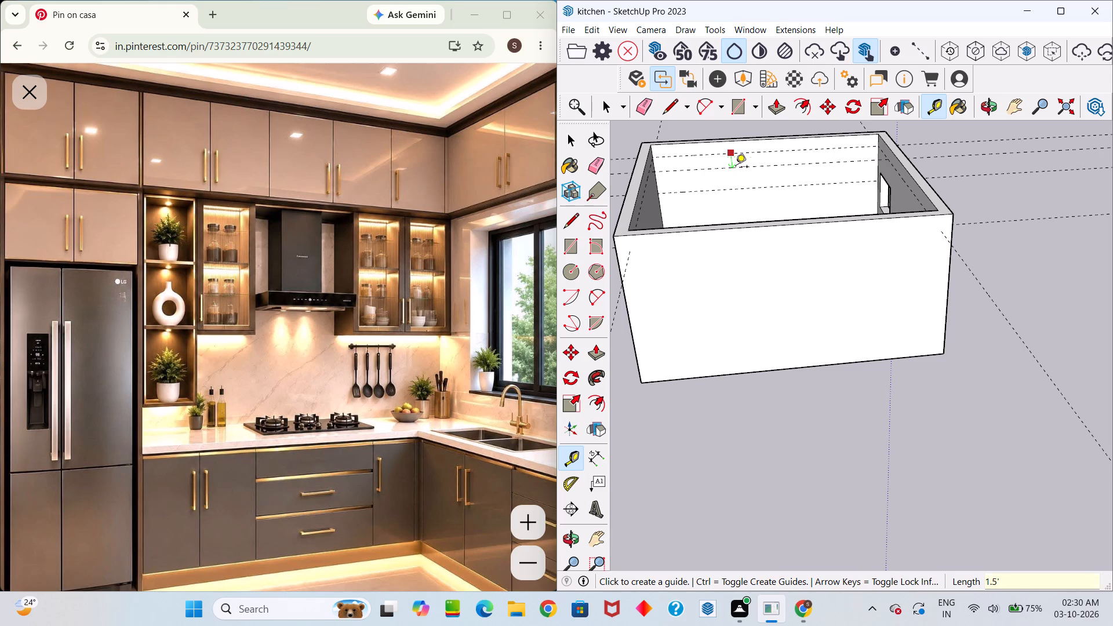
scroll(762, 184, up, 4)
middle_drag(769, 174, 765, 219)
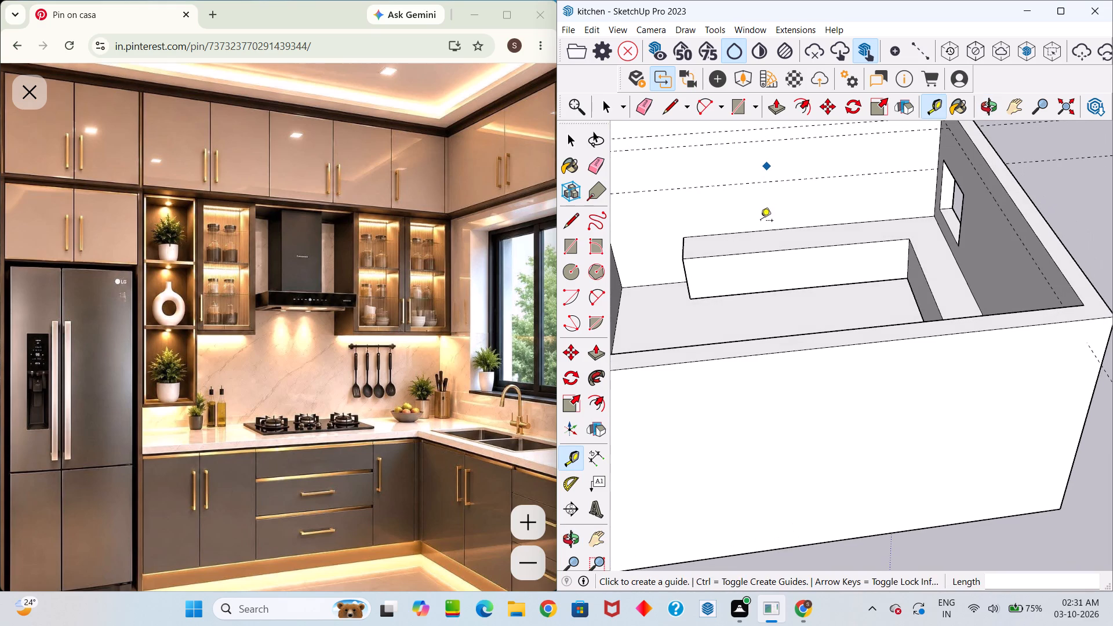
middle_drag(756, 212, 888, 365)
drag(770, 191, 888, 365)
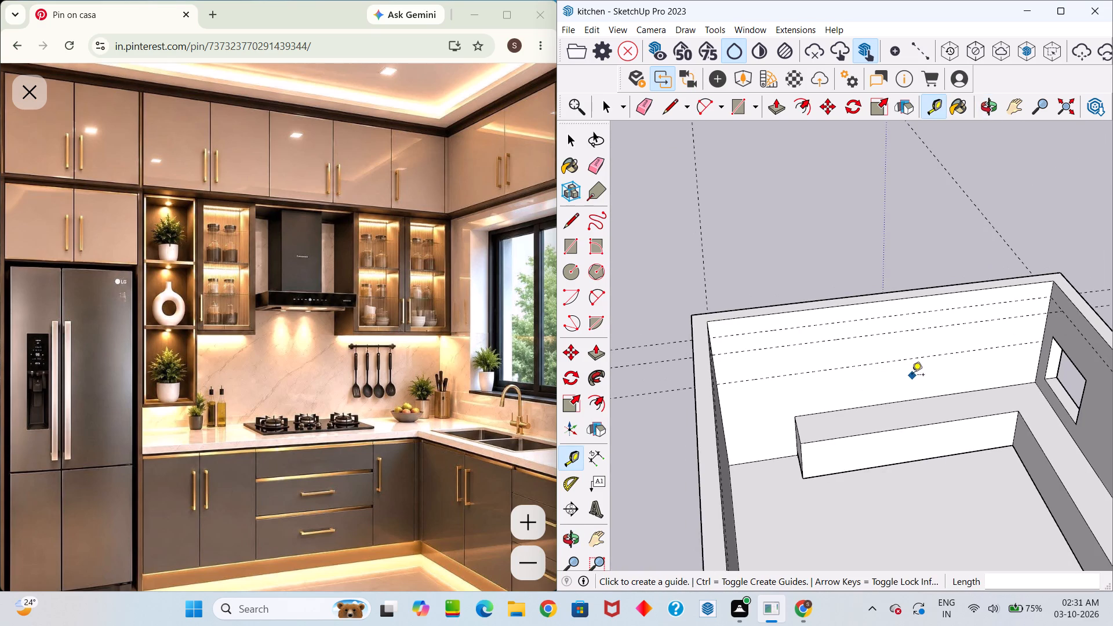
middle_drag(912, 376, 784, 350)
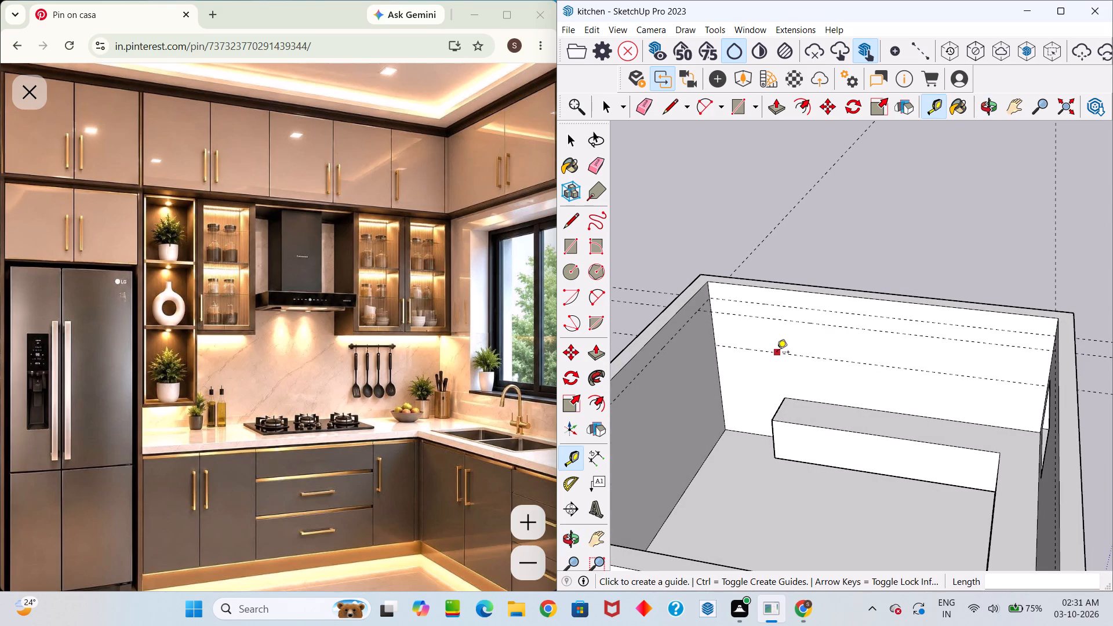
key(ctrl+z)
Place a guide 1.5' below the upper guide on the back wall.
scroll(804, 323, up, 8)
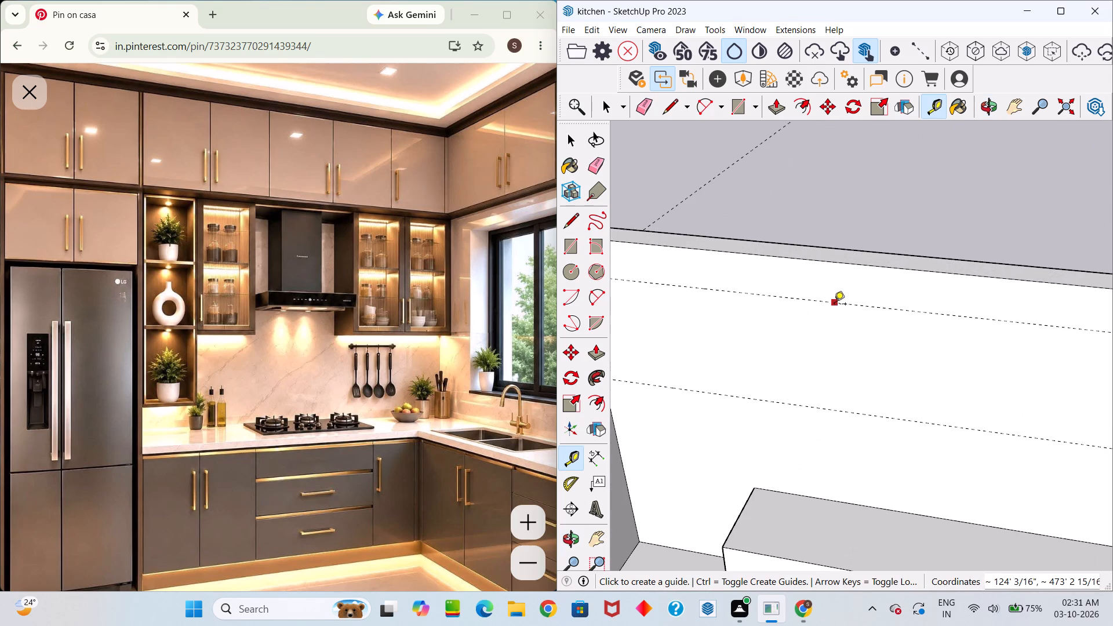
click(835, 304)
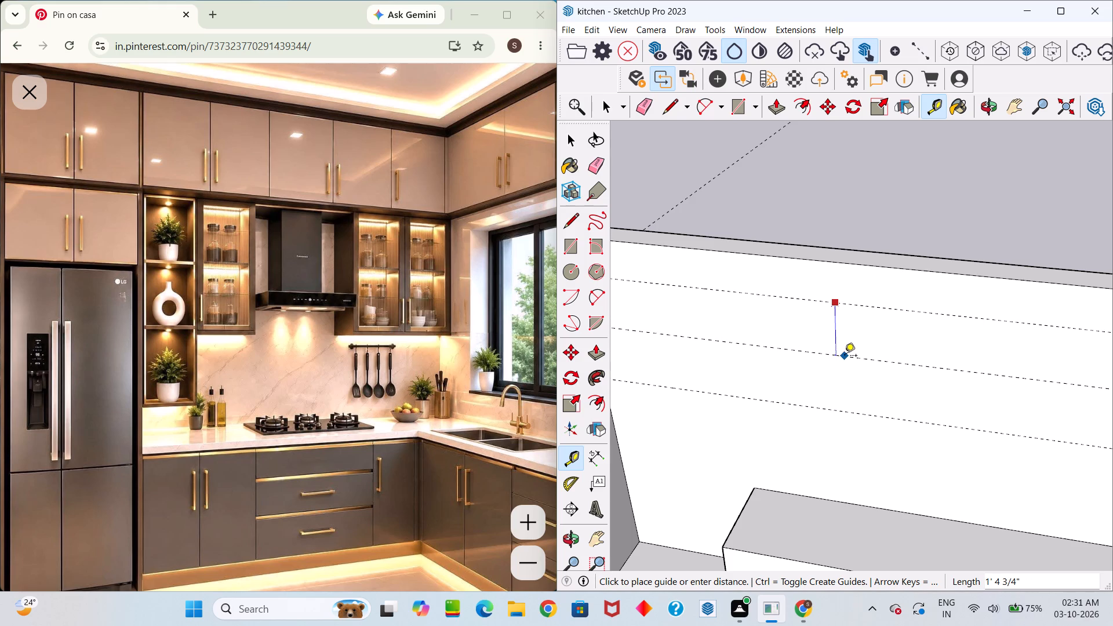
key(1)
text(.5')
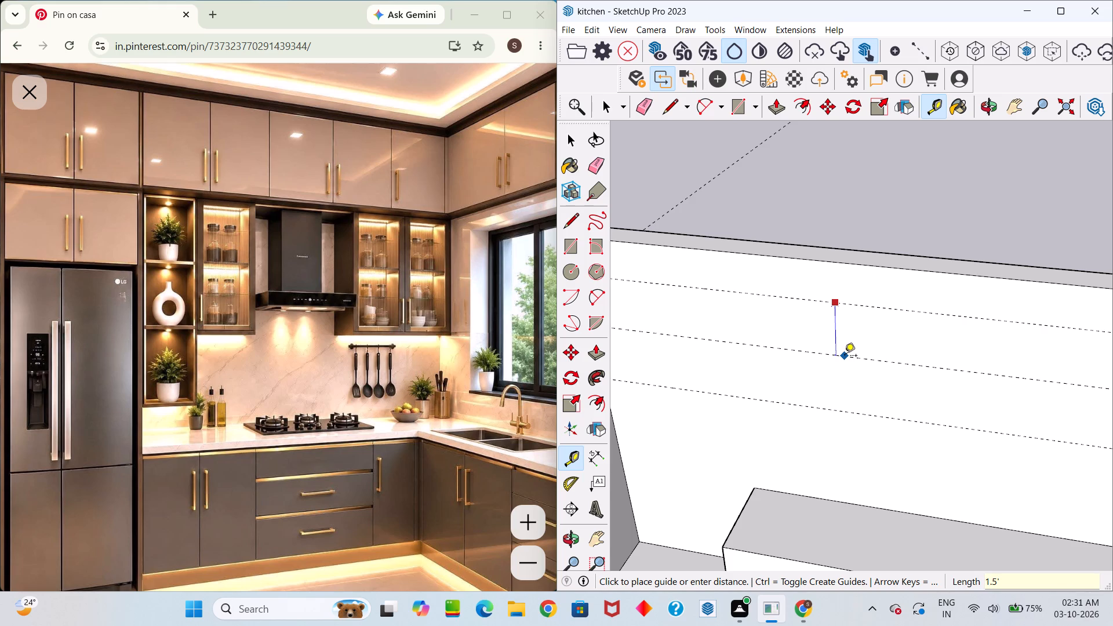
key(Return)
Place a guide 1.5' below the upper guide on the window wall.
scroll(897, 311, down, 9)
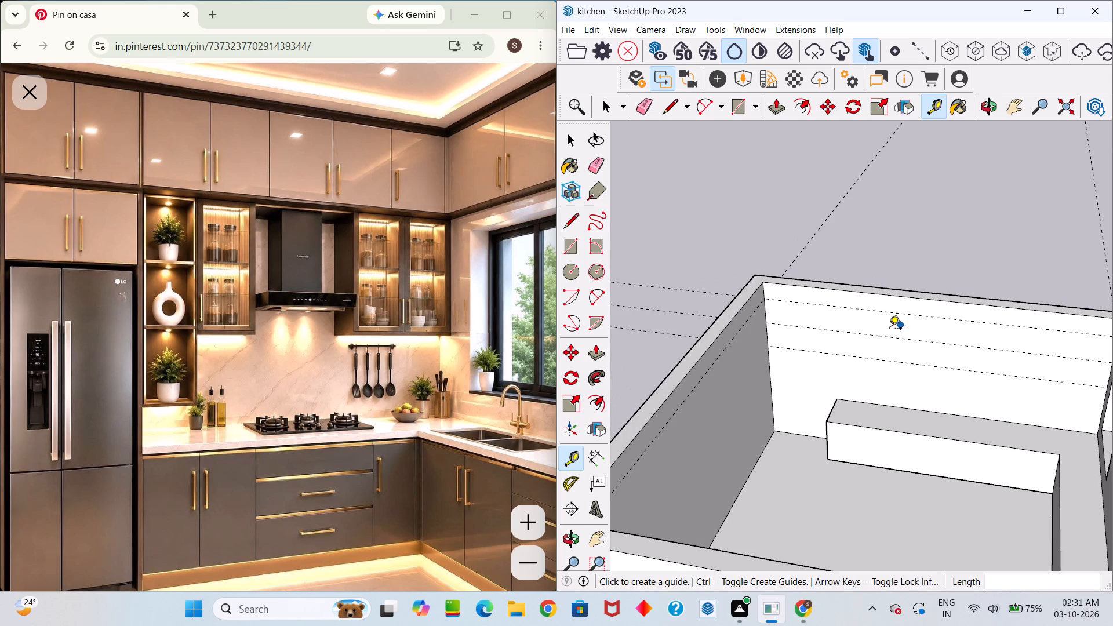
middle_drag(880, 332, 1032, 277)
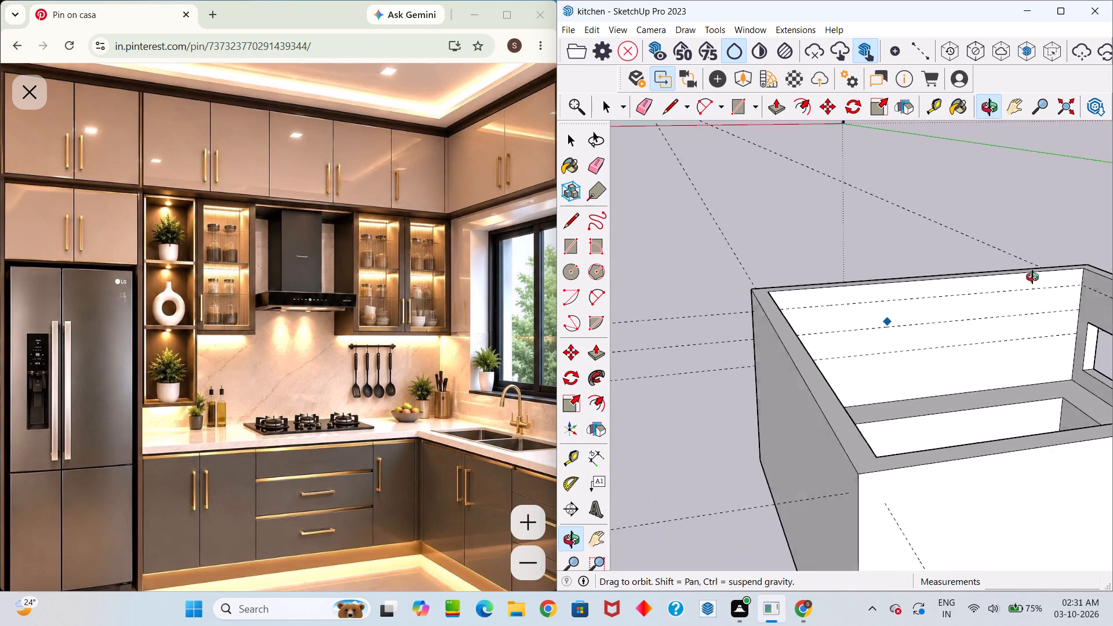
middle_drag(1032, 277, 998, 286)
scroll(1076, 294, down, 2)
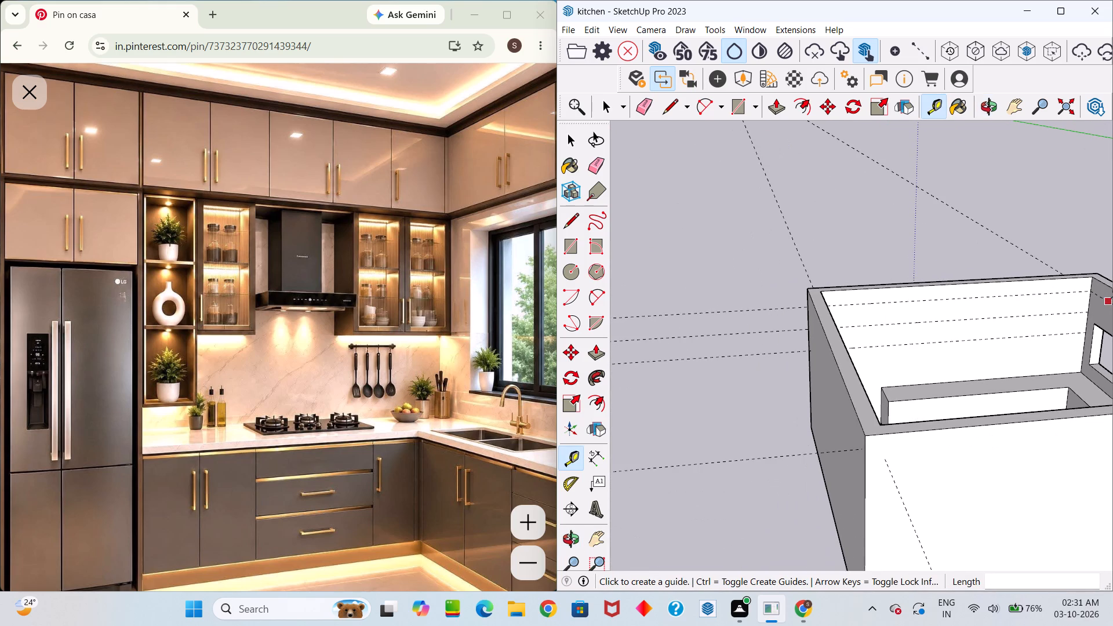
scroll(1111, 302, up, 4)
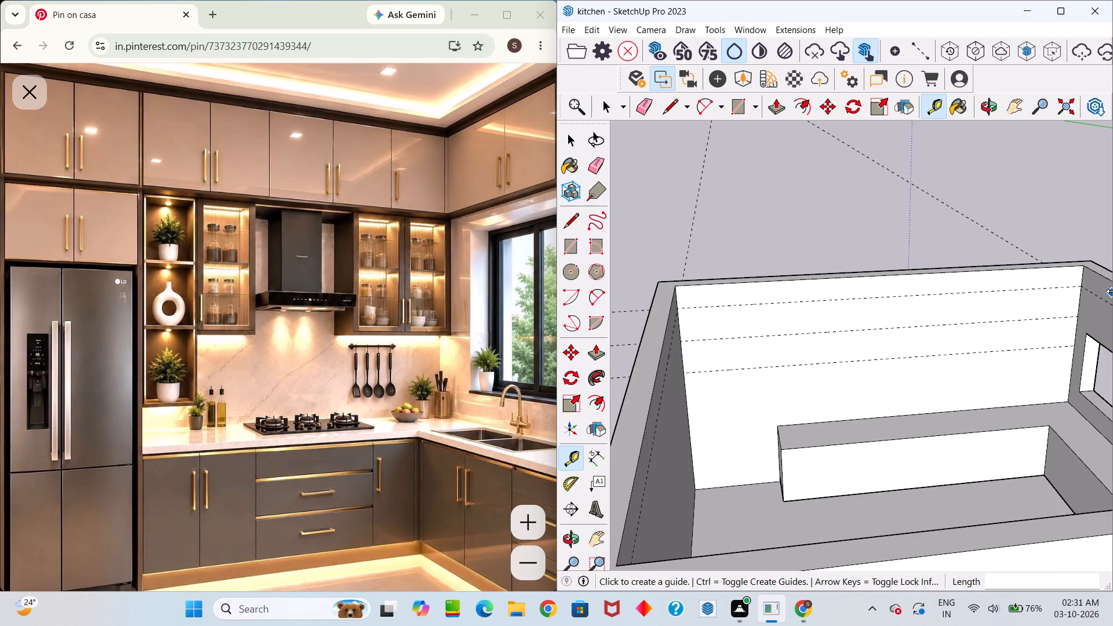
middle_drag(1112, 285, 1108, 265)
drag(1112, 285, 1108, 265)
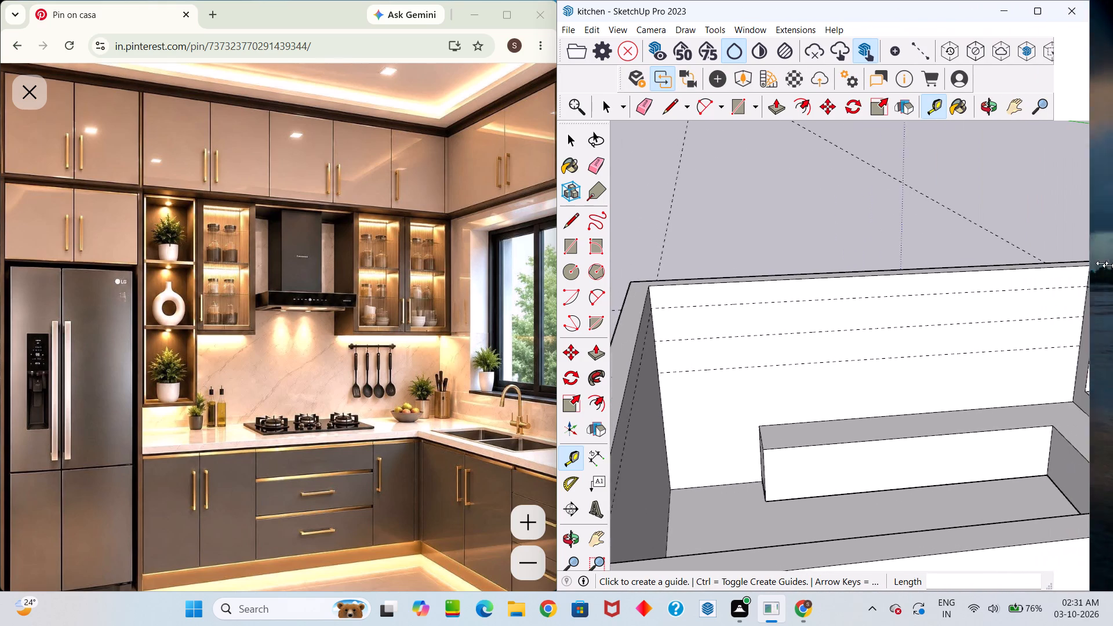
middle_drag(1108, 265, 1112, 270)
drag(1108, 265, 1112, 270)
scroll(1009, 242, down, 1)
middle_drag(914, 241, 670, 217)
drag(914, 241, 670, 217)
scroll(892, 255, up, 5)
scroll(835, 318, down, 6)
middle_drag(811, 323, 988, 330)
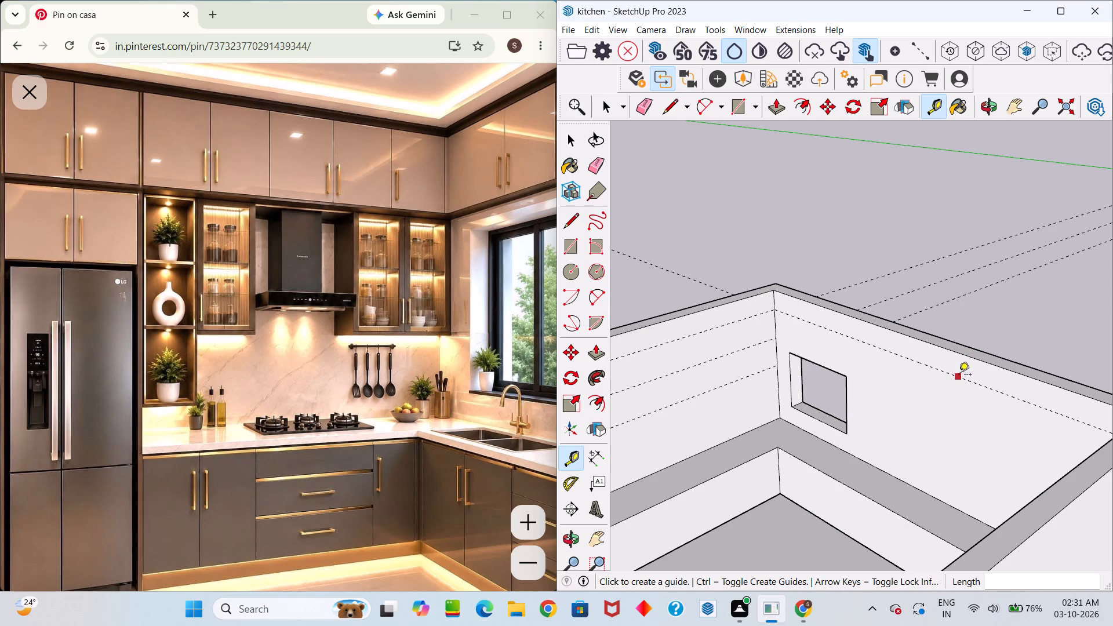
click(958, 377)
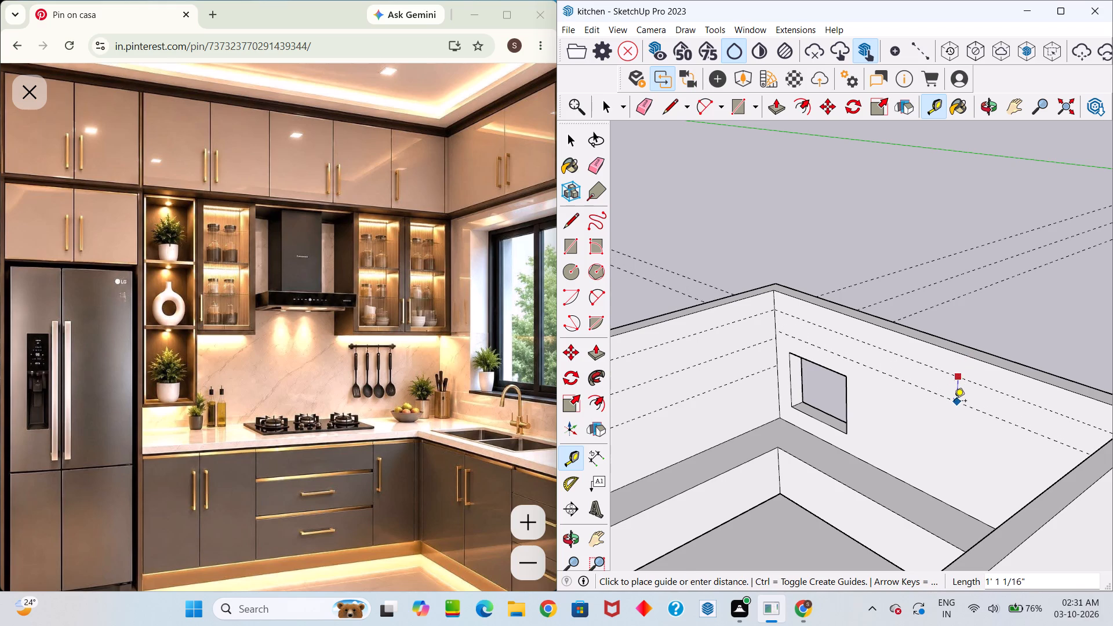
key(1)
text(.5')
key(Return)
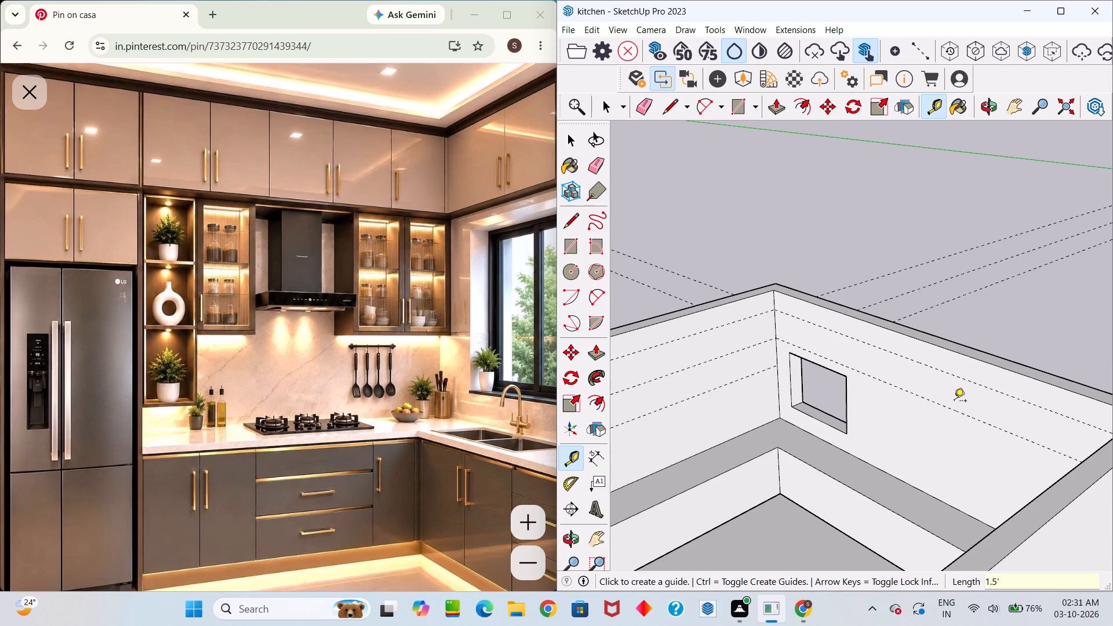
Draw a 1' 6" by 18' 6" rectangle between the back wall's top two guides, spanning the full wall length.
scroll(872, 395, down, 5)
middle_drag(868, 396, 635, 388)
scroll(656, 357, down, 3)
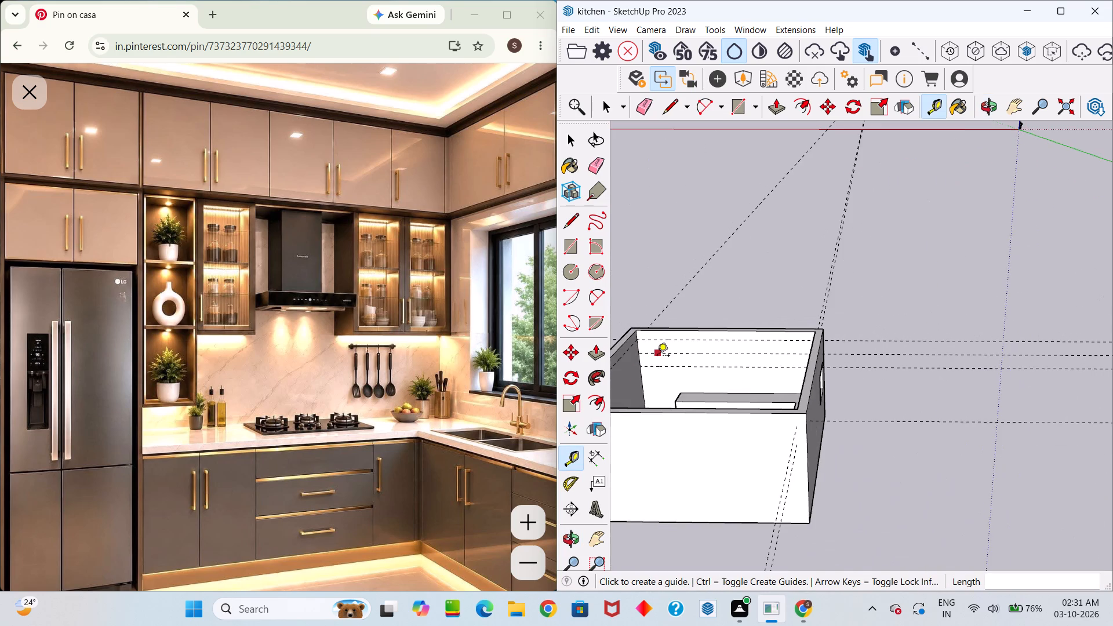
scroll(657, 355, up, 3)
middle_drag(658, 355, 701, 347)
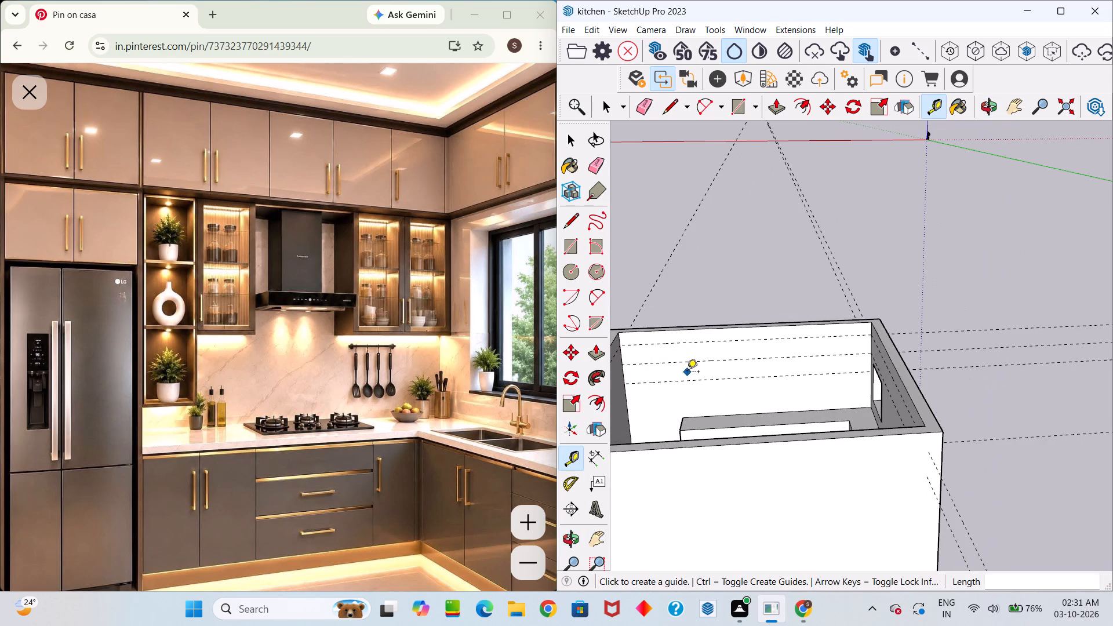
key(space)
middle_drag(716, 344, 818, 310)
drag(762, 310, 818, 310)
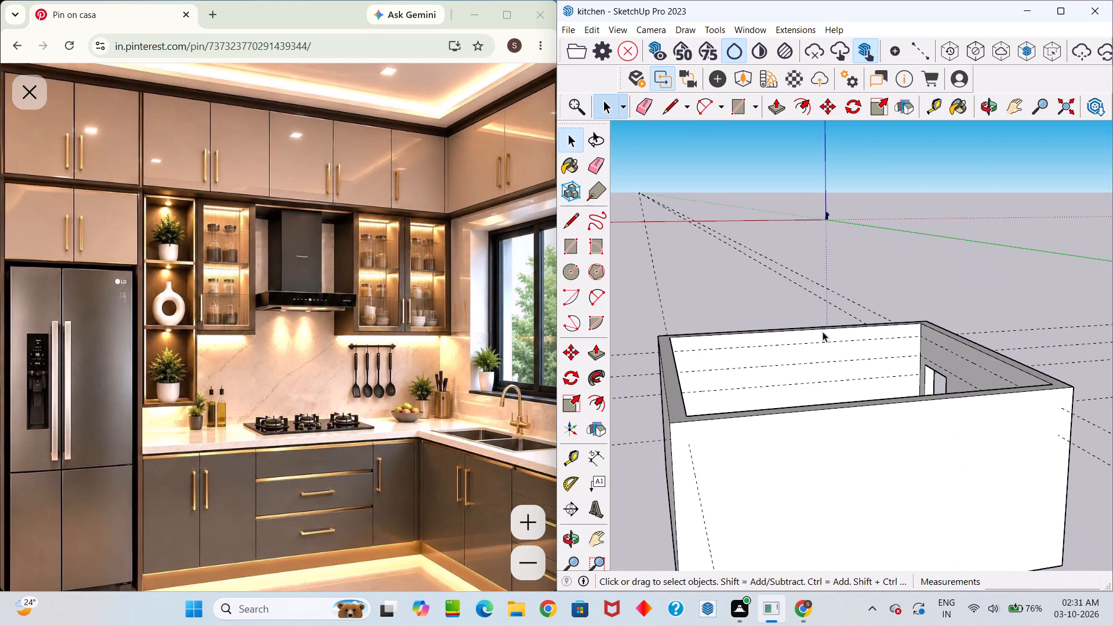
middle_drag(820, 341, 663, 392)
scroll(719, 323, up, 5)
key(r)
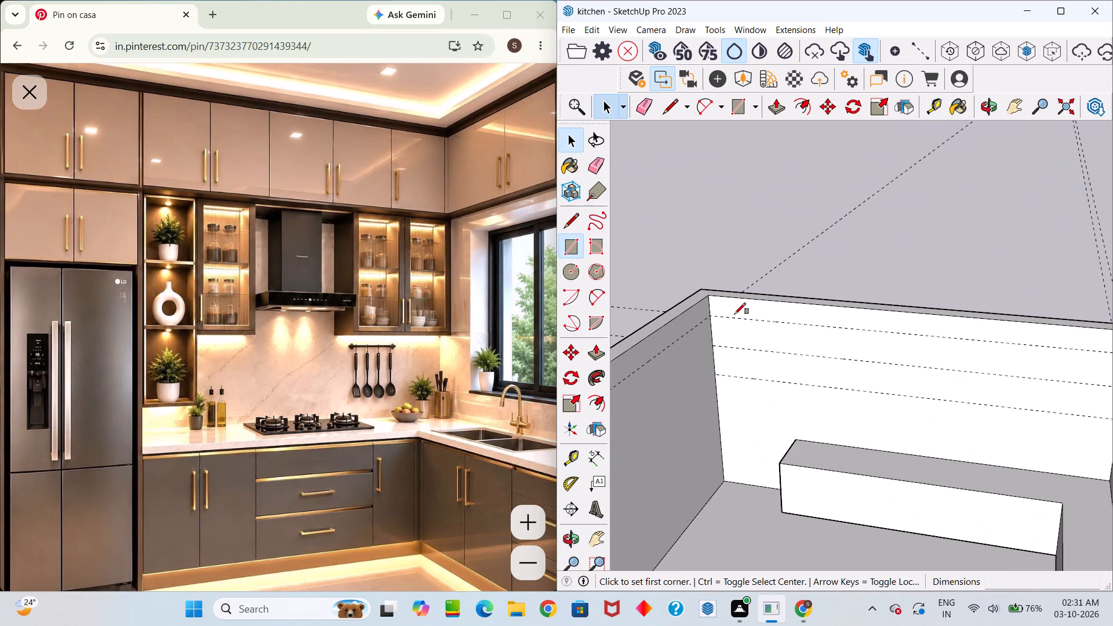
click(713, 317)
scroll(743, 347, down, 5)
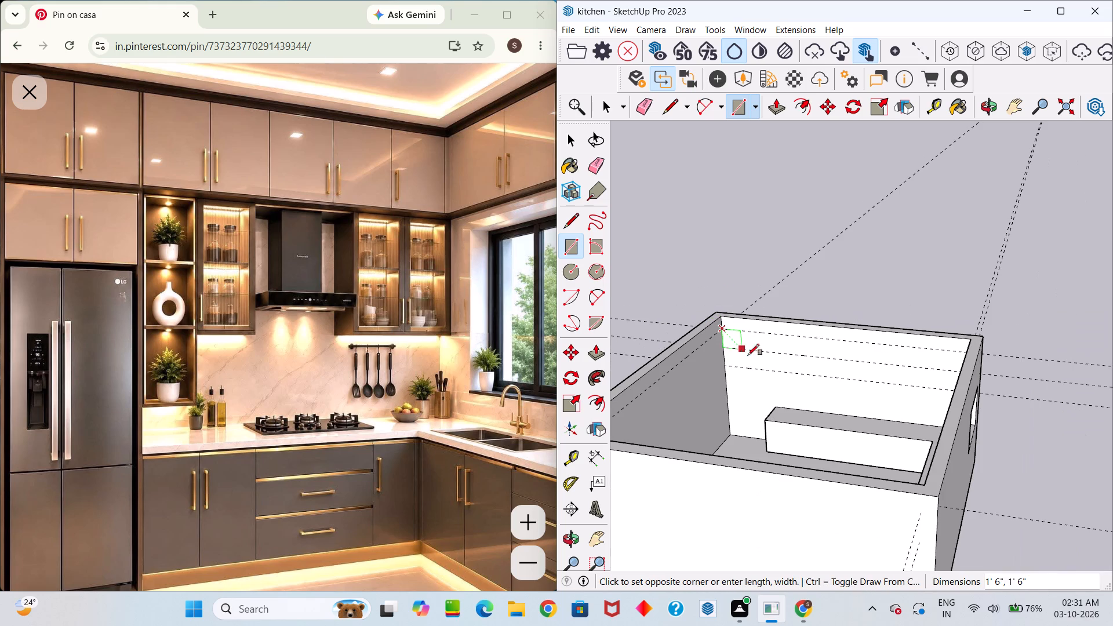
middle_drag(826, 364, 981, 337)
scroll(967, 348, up, 5)
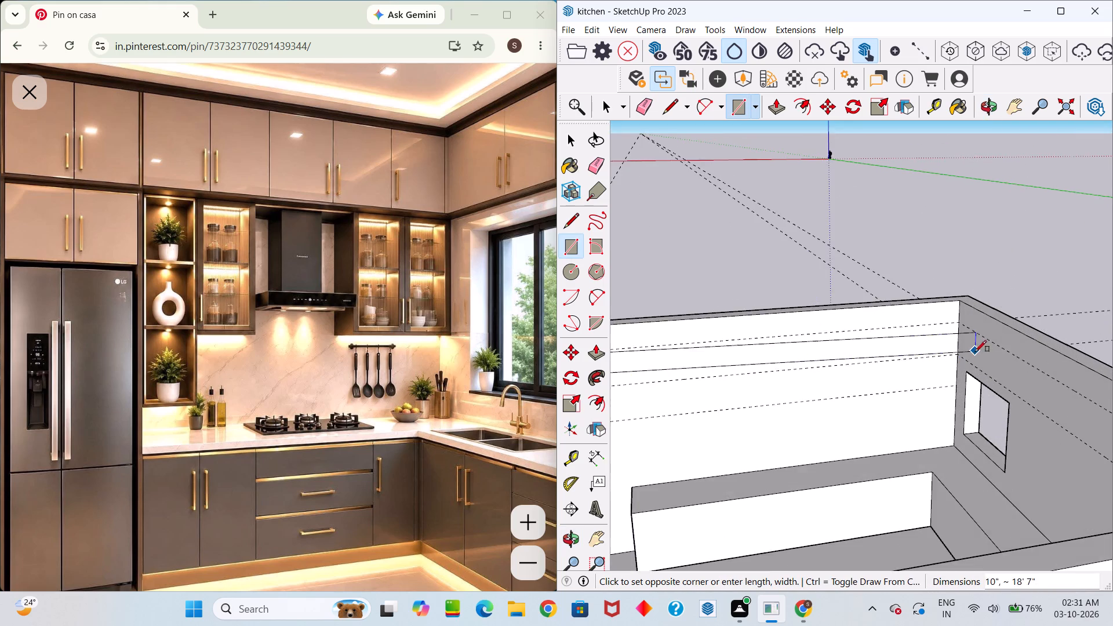
scroll(975, 352, up, 5)
click(947, 356)
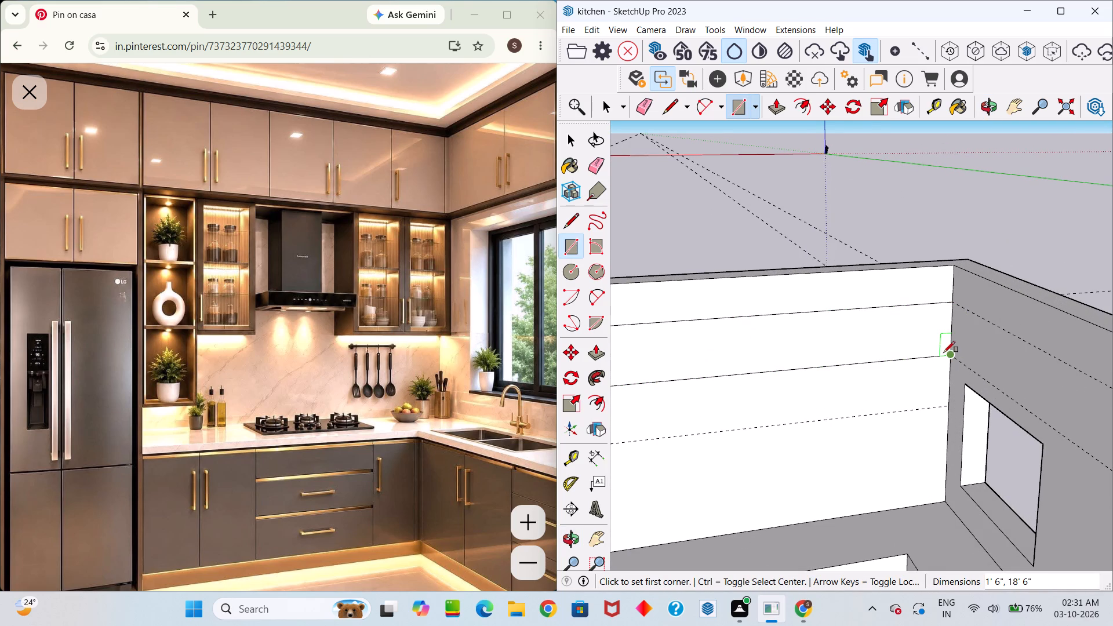
Extrude the back wall's upper cabinet rectangle 1' into the room.
key(p)
click(882, 322)
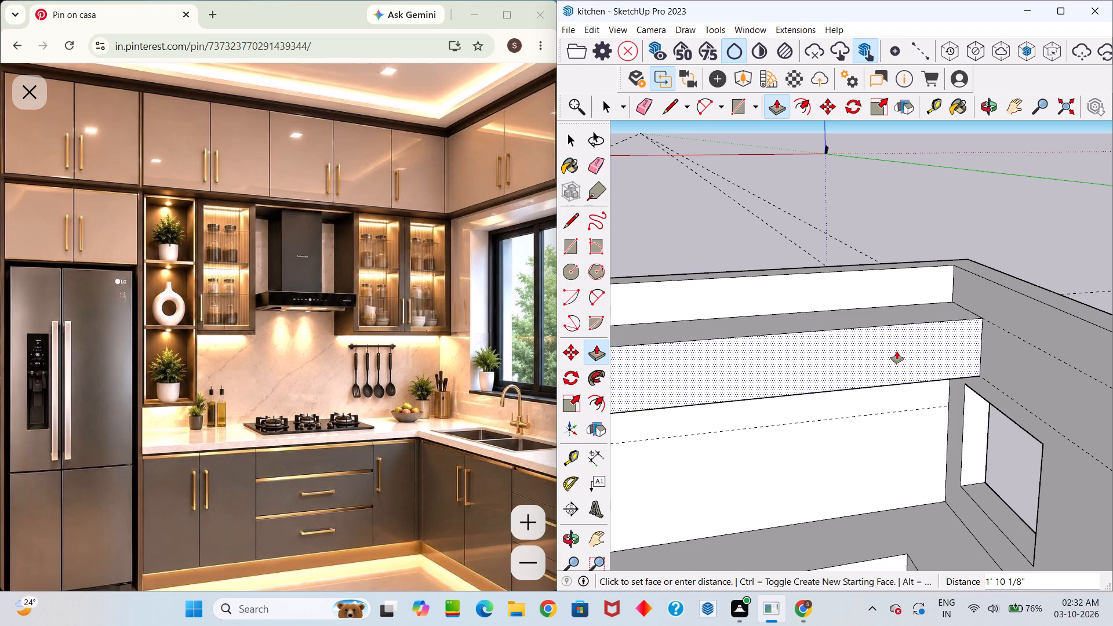
key(1)
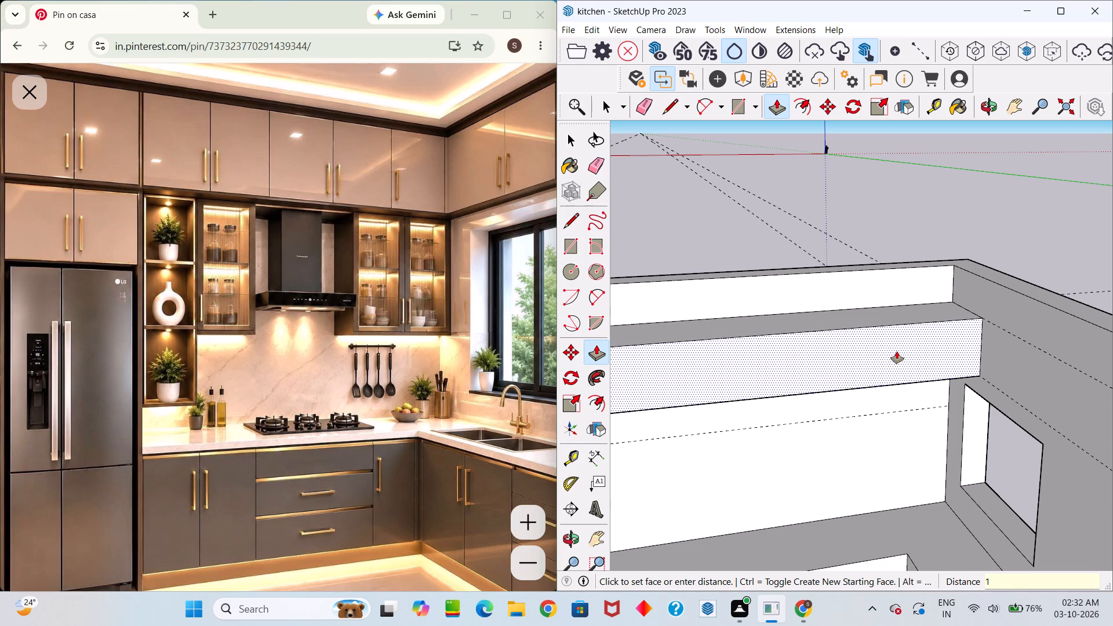
key(apostrophe)
key(Return)
Draw a 17' 6" by 1' 6" rectangle between the window wall's two upper guides, from the back cabinet block to the far wall.
middle_drag(896, 352, 809, 396)
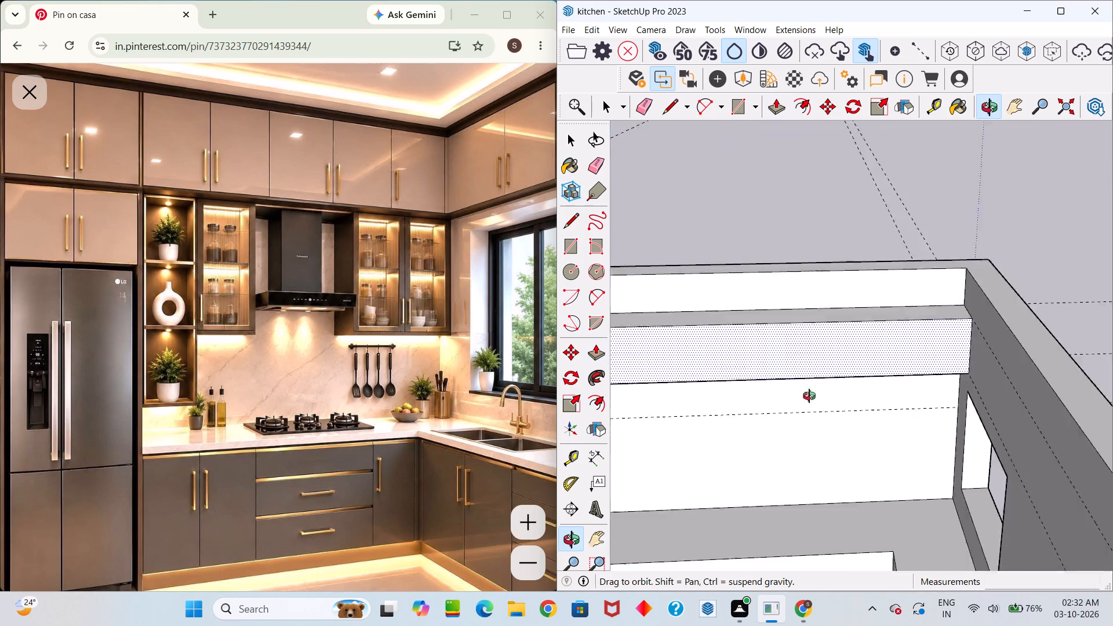
middle_drag(809, 396, 1112, 454)
scroll(1009, 411, down, 7)
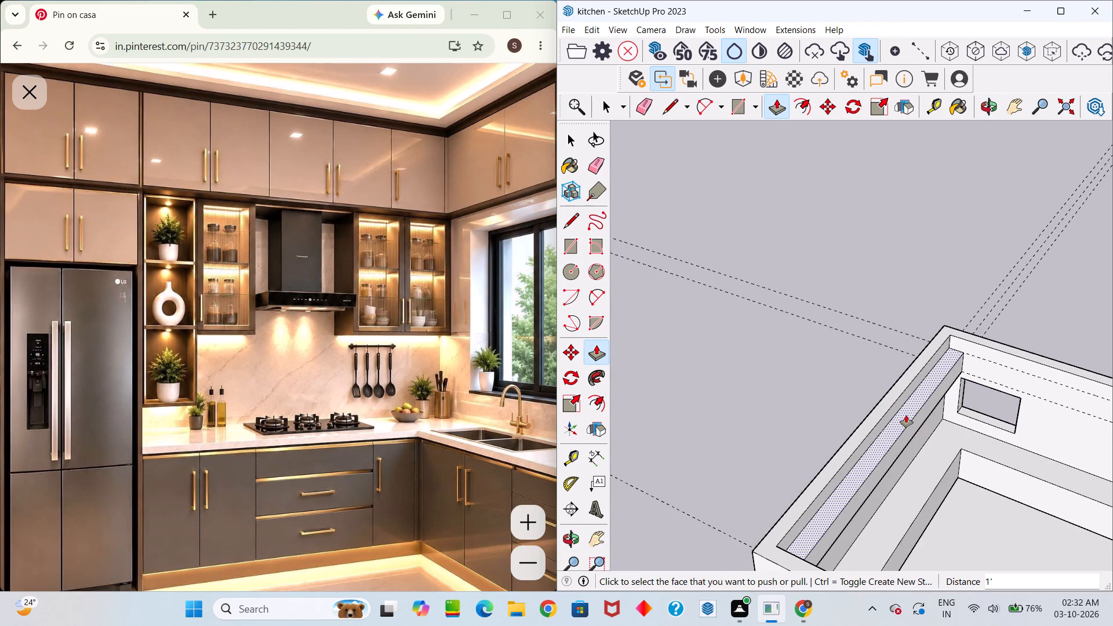
middle_drag(859, 352, 665, 328)
drag(859, 352, 665, 328)
scroll(825, 361, up, 3)
middle_drag(825, 348, 910, 343)
key(r)
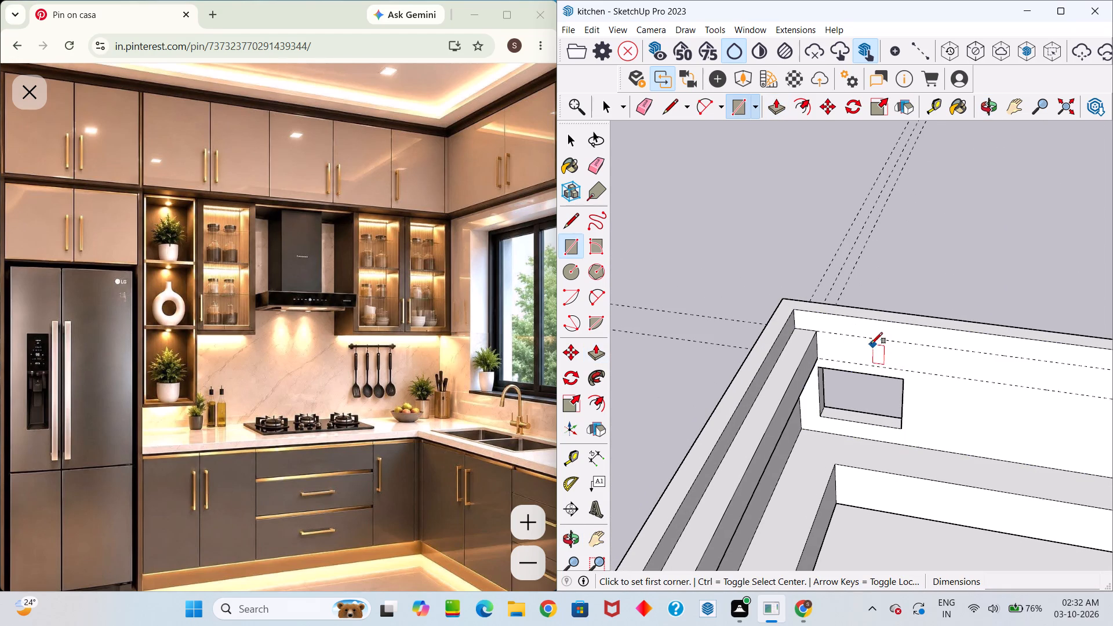
click(821, 338)
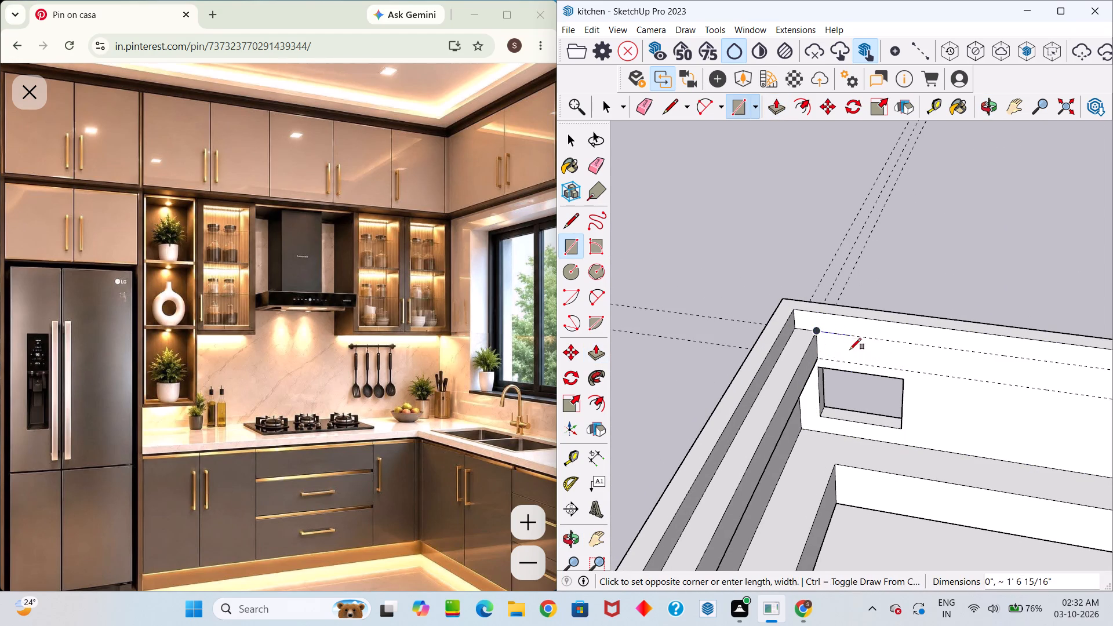
scroll(848, 372, down, 9)
scroll(960, 398, up, 5)
scroll(1019, 398, up, 6)
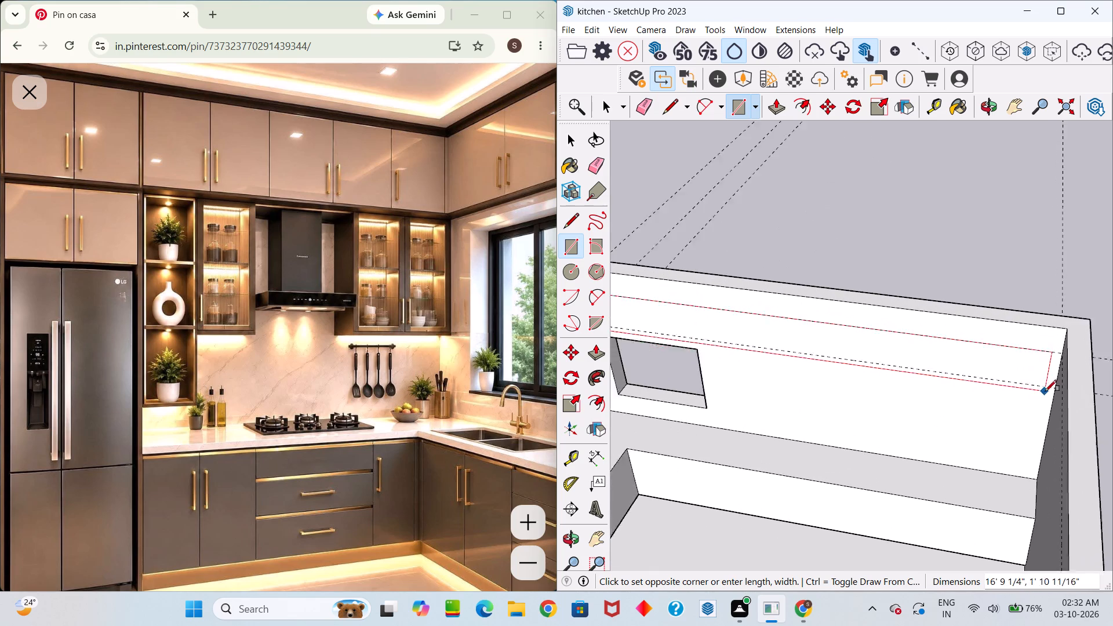
scroll(1045, 391, up, 3)
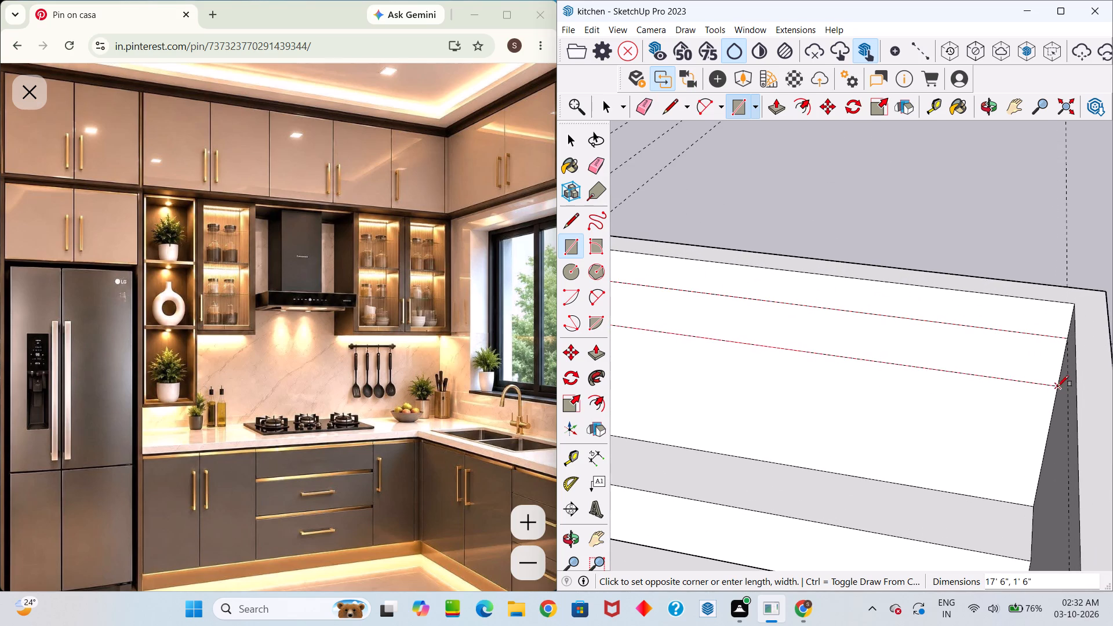
scroll(1056, 388, up, 8)
click(1059, 383)
Extrude the window wall's upper cabinet rectangle 1' into the room.
scroll(1028, 384, down, 6)
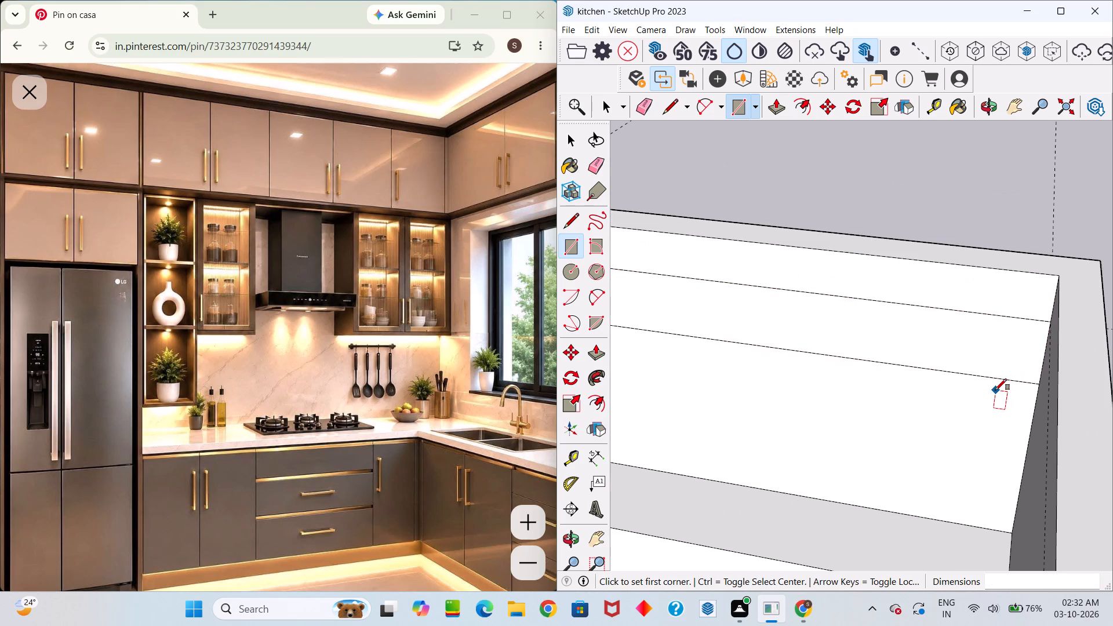
key(p)
click(951, 351)
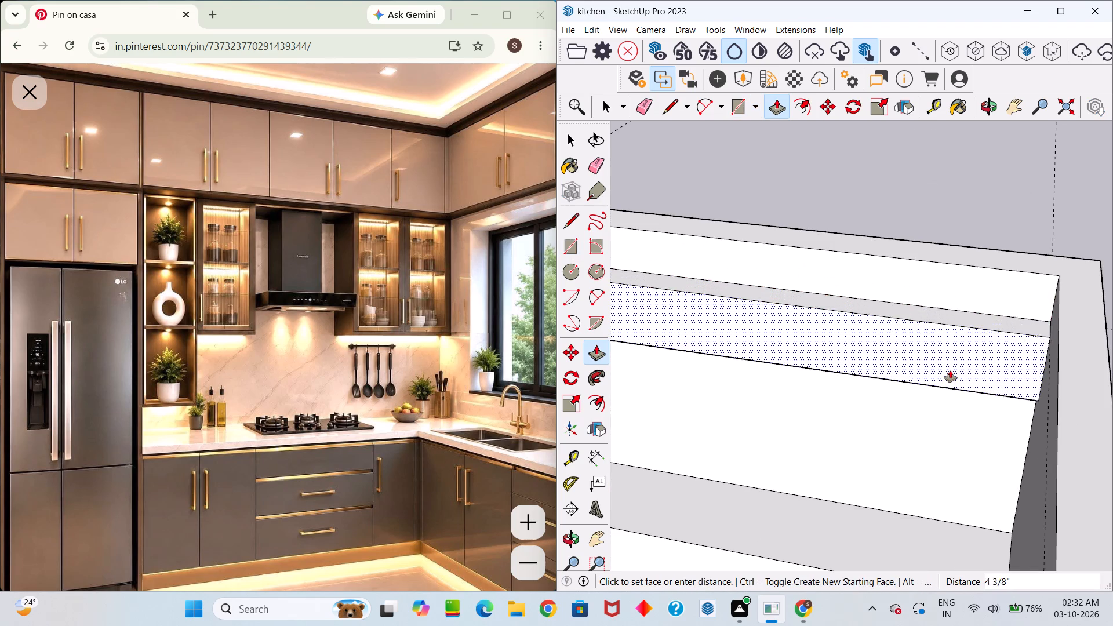
key(1)
key(apostrophe)
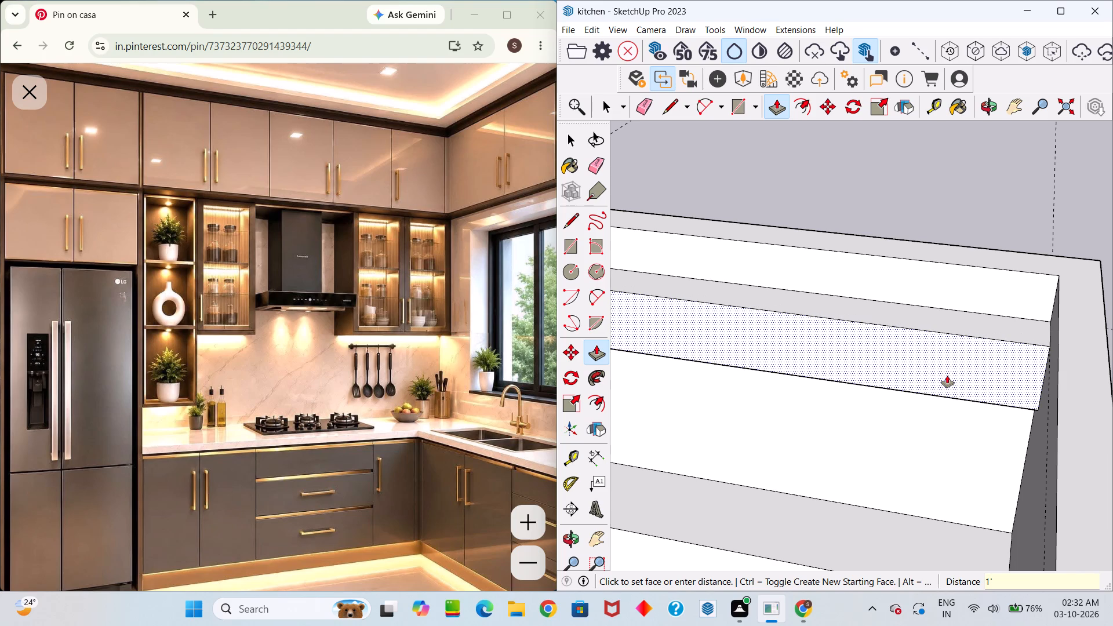
key(Return)
Erase the seam line on top of the corner where the two upper cabinet blocks meet.
scroll(947, 376, down, 12)
middle_drag(881, 363, 599, 441)
scroll(788, 259, up, 5)
middle_drag(760, 228, 758, 318)
scroll(788, 240, up, 6)
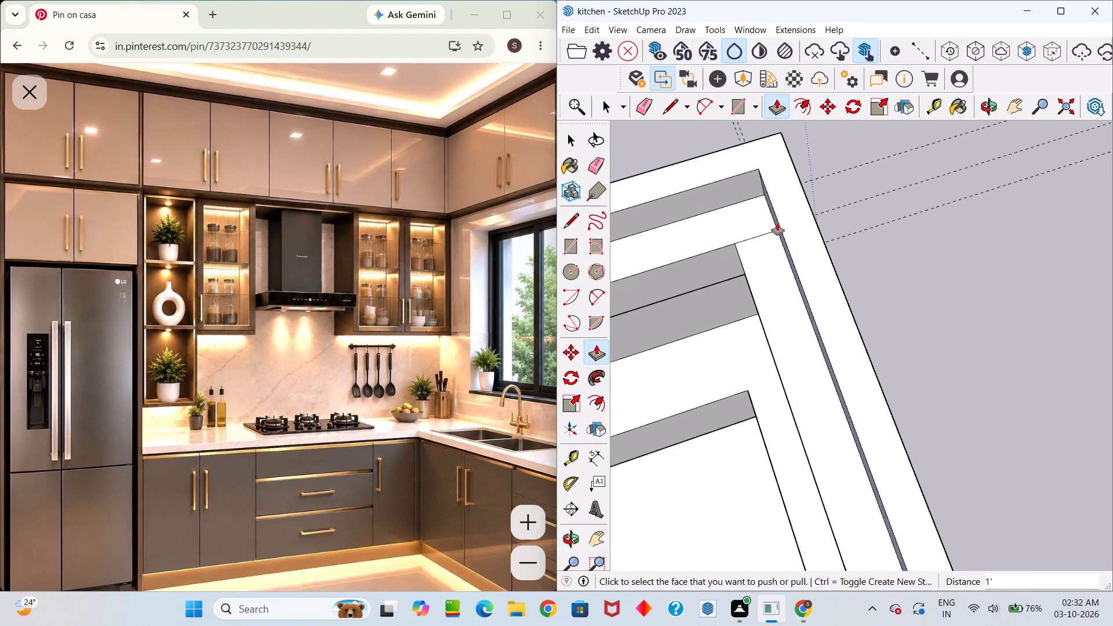
key(e)
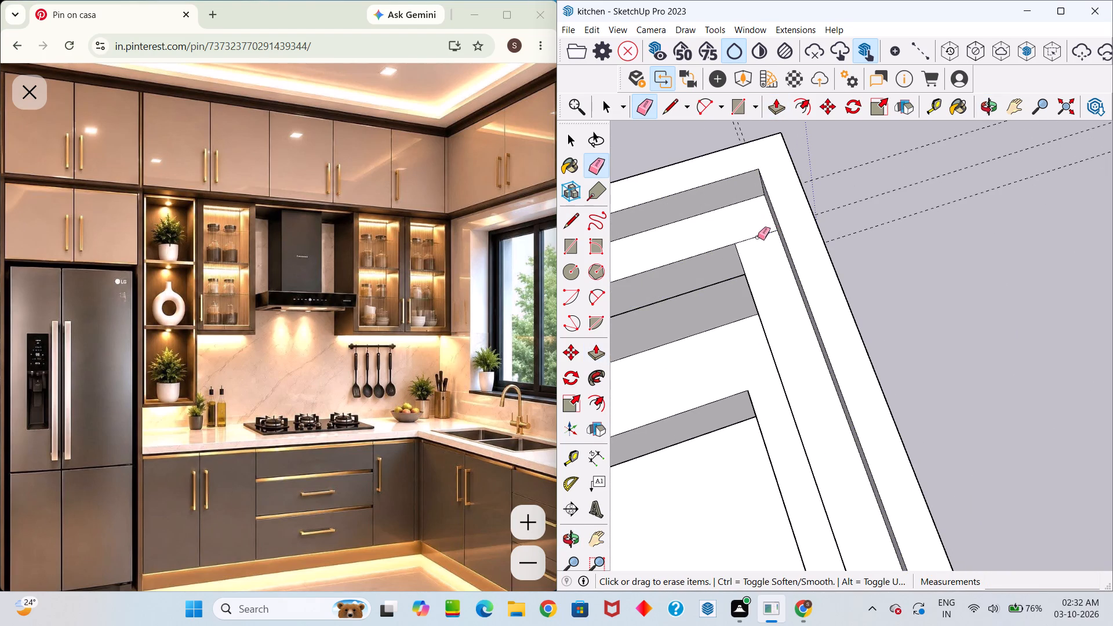
click(758, 237)
Extend the front faces of the back-wall and window-wall upper cabinet blocks a further 5" into the room.
scroll(763, 237, down, 13)
middle_drag(725, 289, 889, 146)
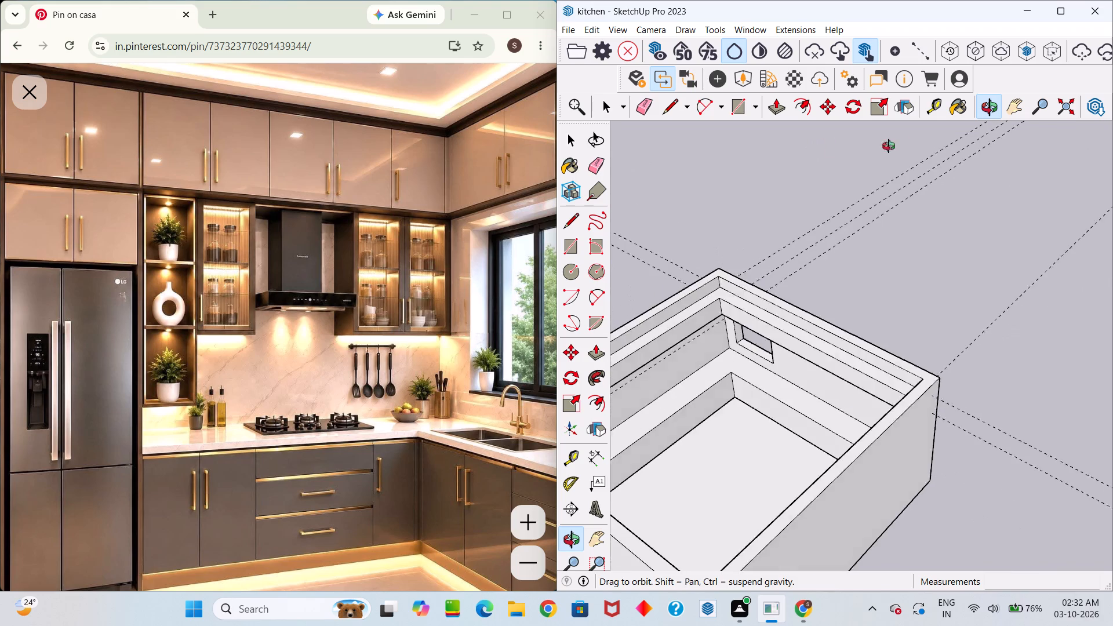
middle_drag(889, 146, 893, 146)
scroll(844, 288, down, 6)
middle_drag(804, 321, 845, 297)
drag(804, 321, 845, 297)
scroll(840, 300, up, 11)
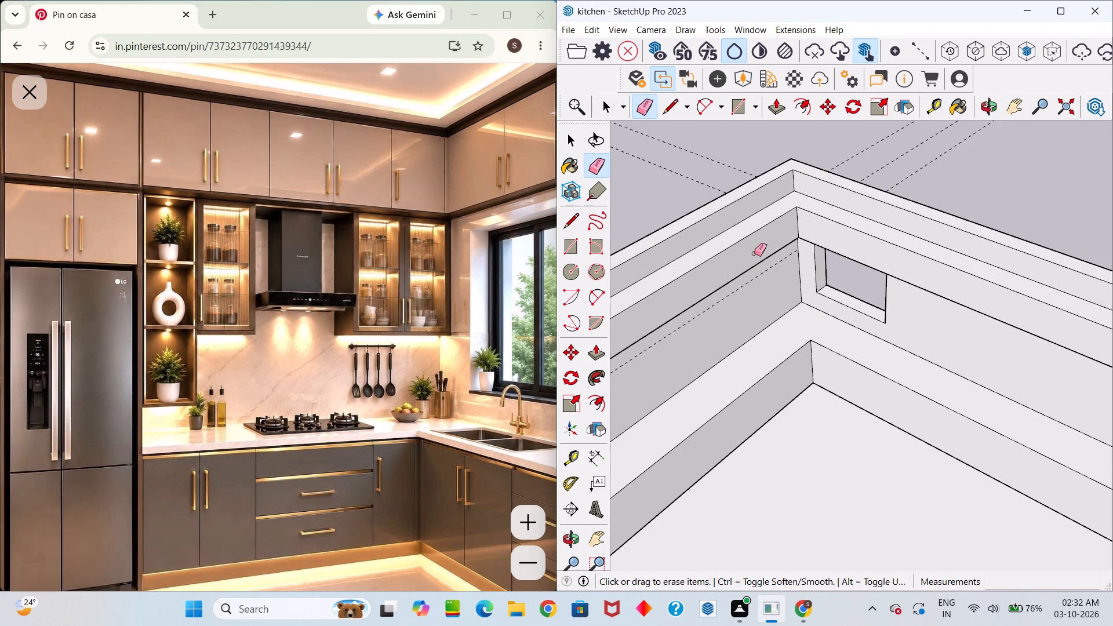
key(space)
key(p)
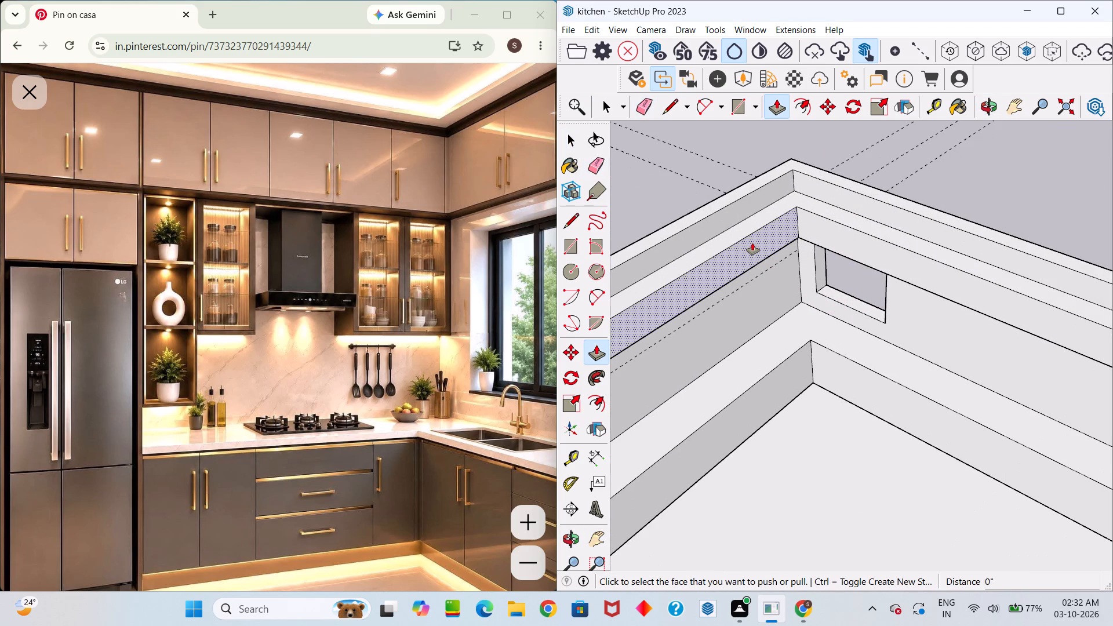
click(752, 243)
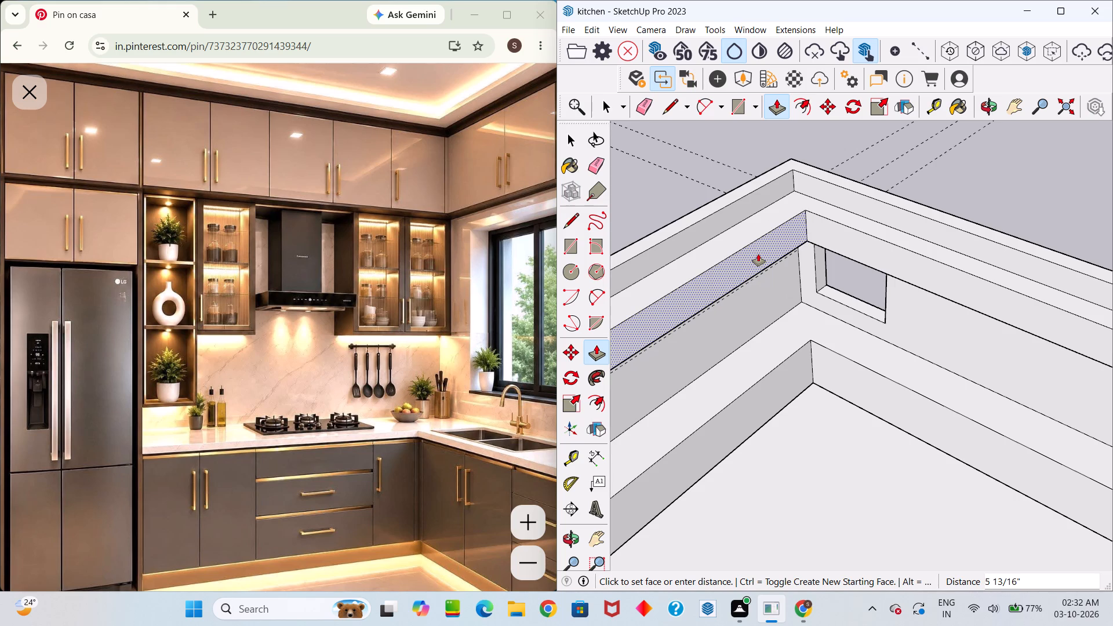
key(0)
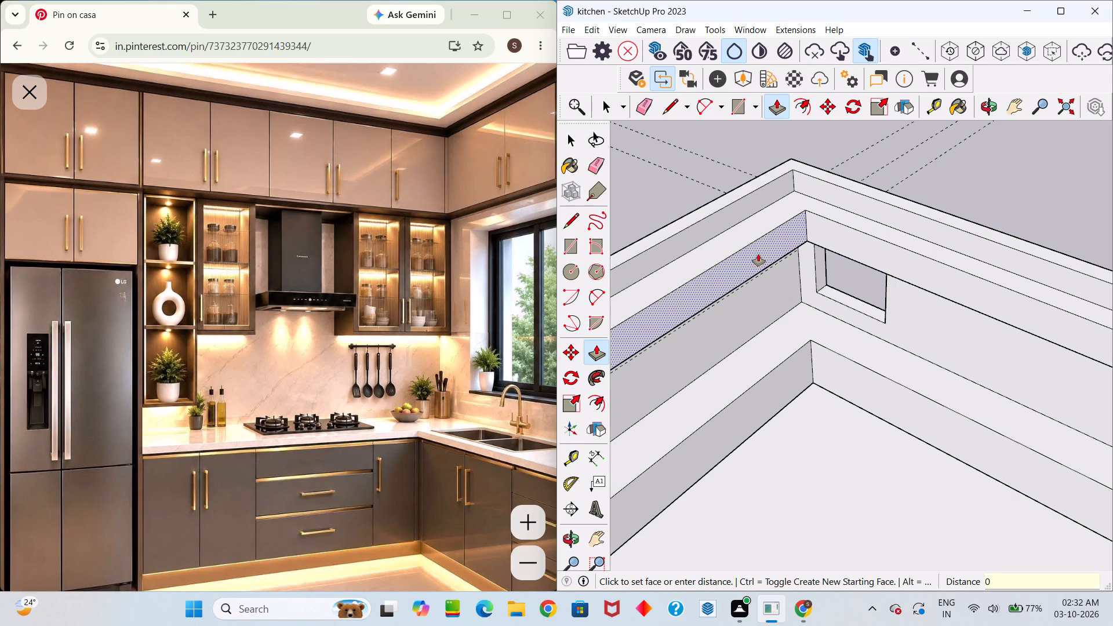
key(BackSpace)
key(5)
key(Return)
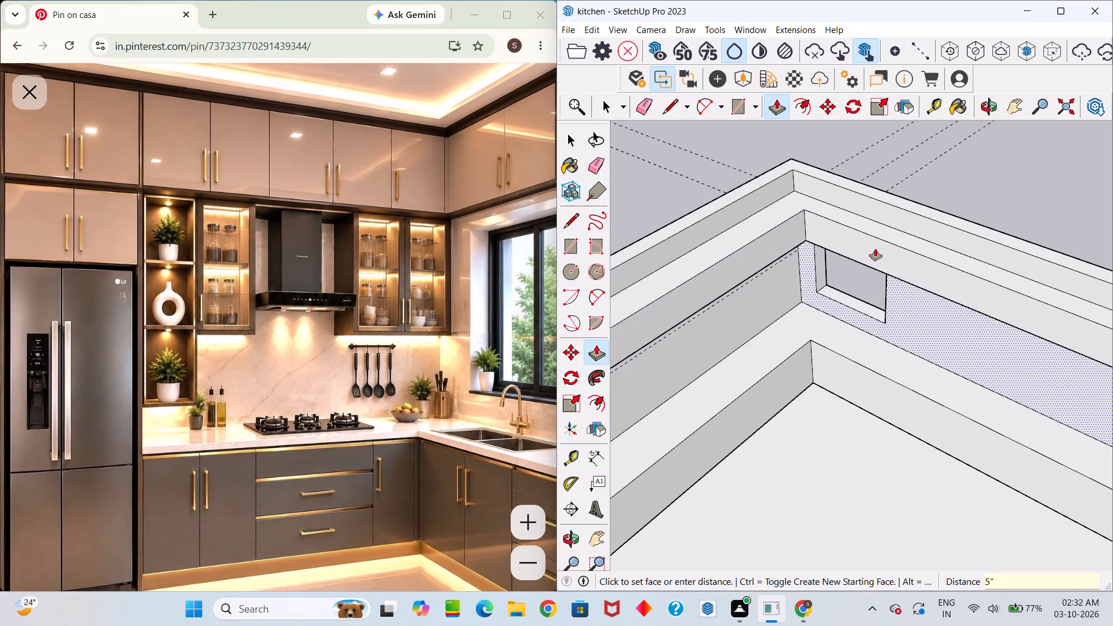
double_click(881, 249)
Examine the upper cabinet blocks, the base cabinet run and the open end of the back wall from several angles.
scroll(868, 256, down, 6)
middle_drag(890, 290, 661, 362)
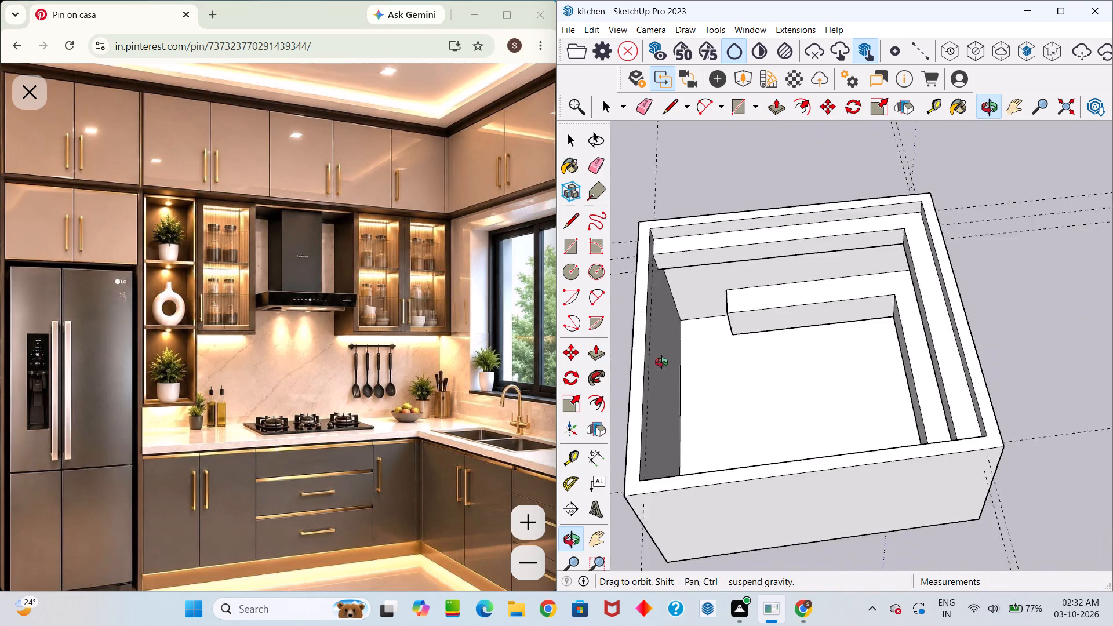
middle_drag(661, 362, 634, 257)
middle_drag(636, 252, 605, 254)
scroll(636, 252, down, 1)
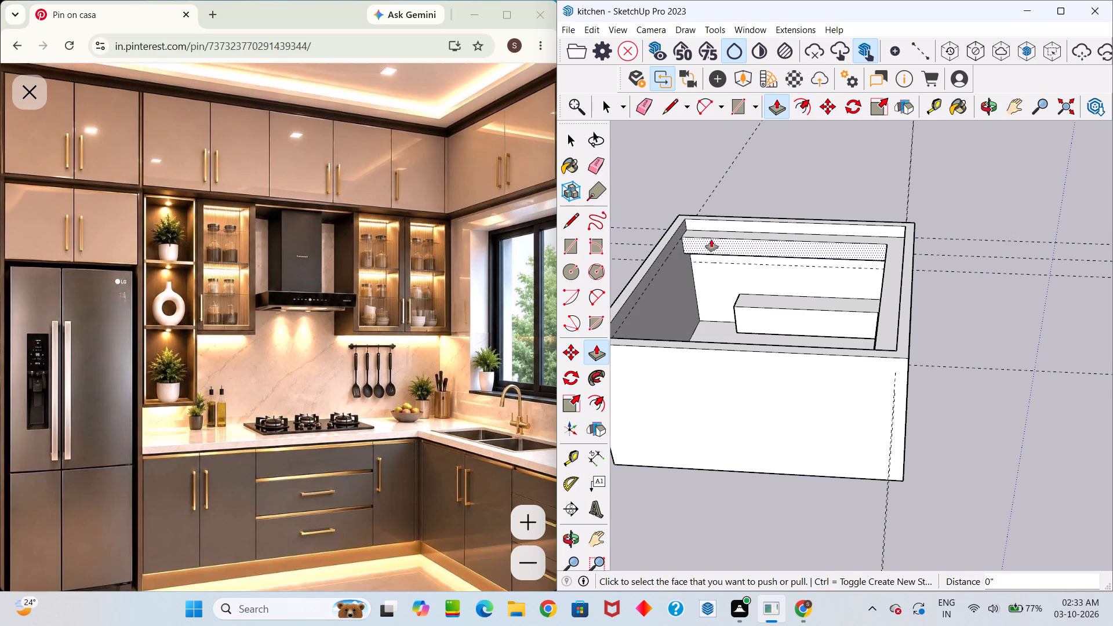
scroll(712, 239, down, 2)
middle_drag(718, 258, 761, 445)
scroll(738, 328, down, 4)
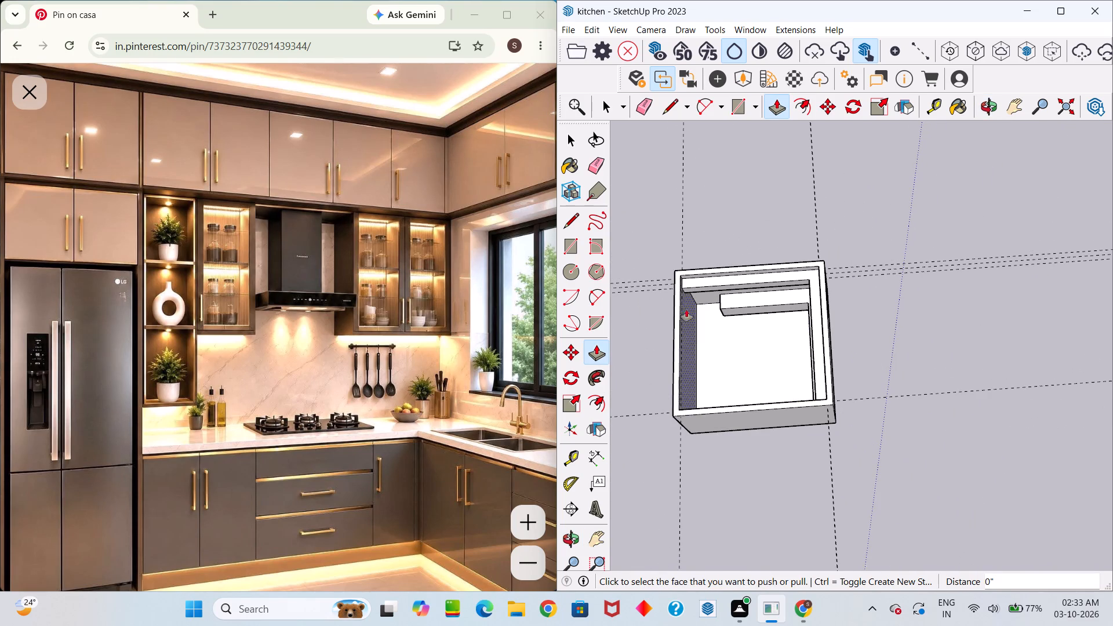
middle_drag(768, 336, 774, 318)
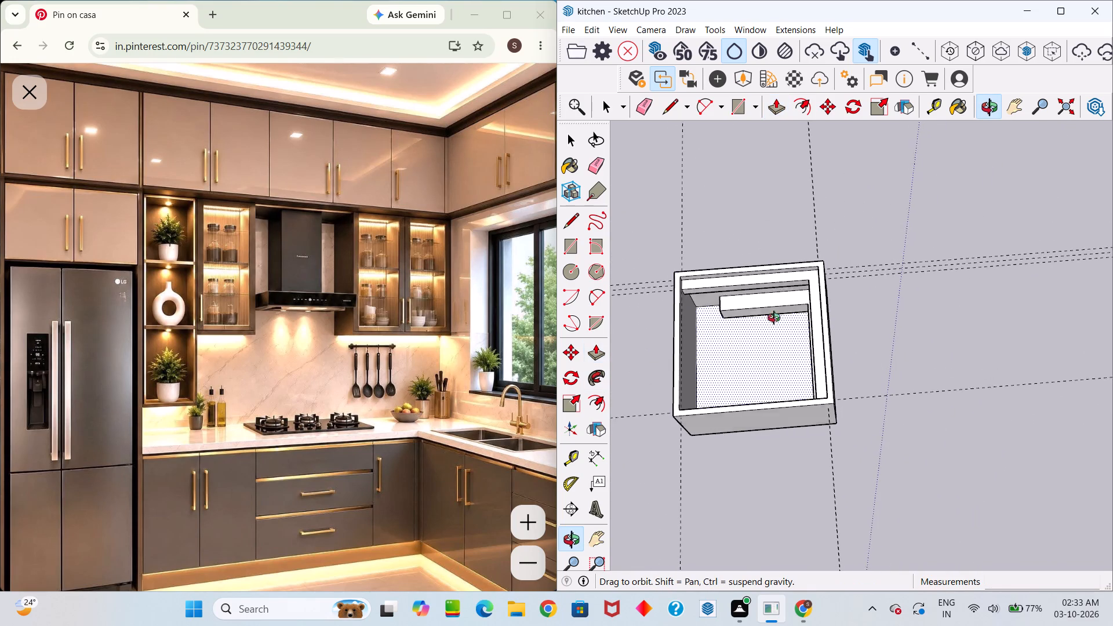
middle_drag(774, 318, 759, 219)
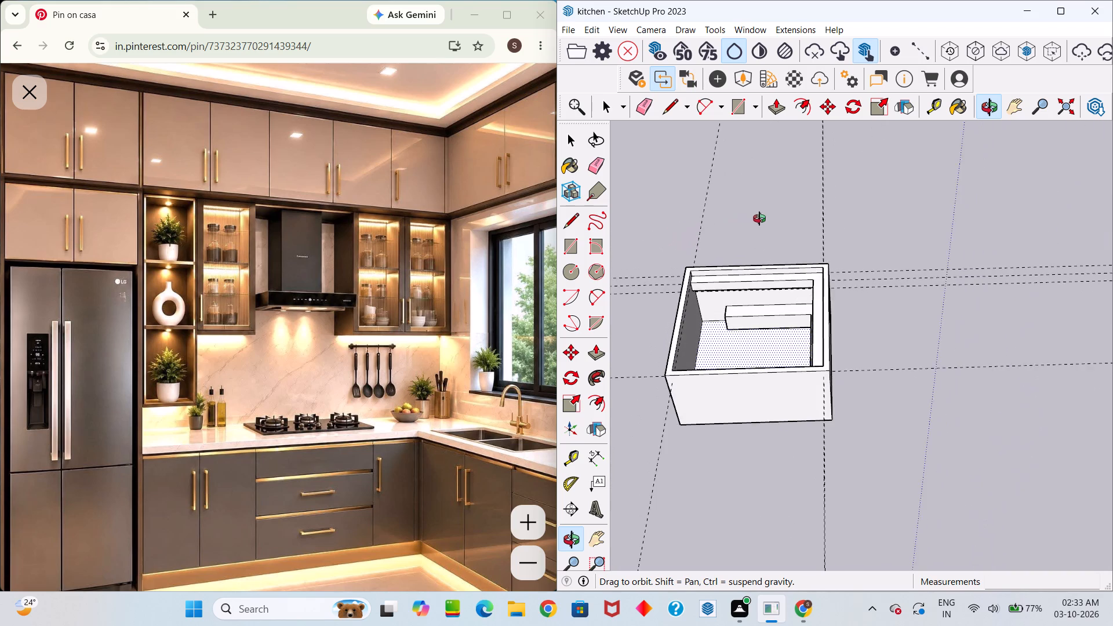
middle_drag(759, 219, 734, 228)
scroll(718, 286, up, 7)
middle_drag(728, 281, 784, 188)
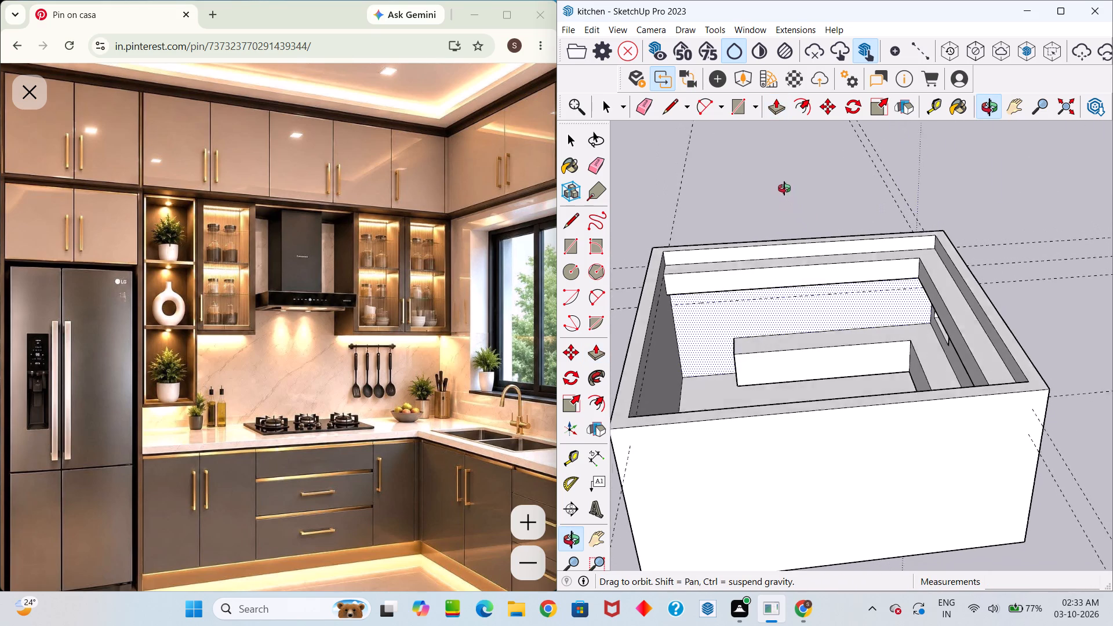
middle_drag(784, 188, 732, 202)
scroll(729, 207, down, 4)
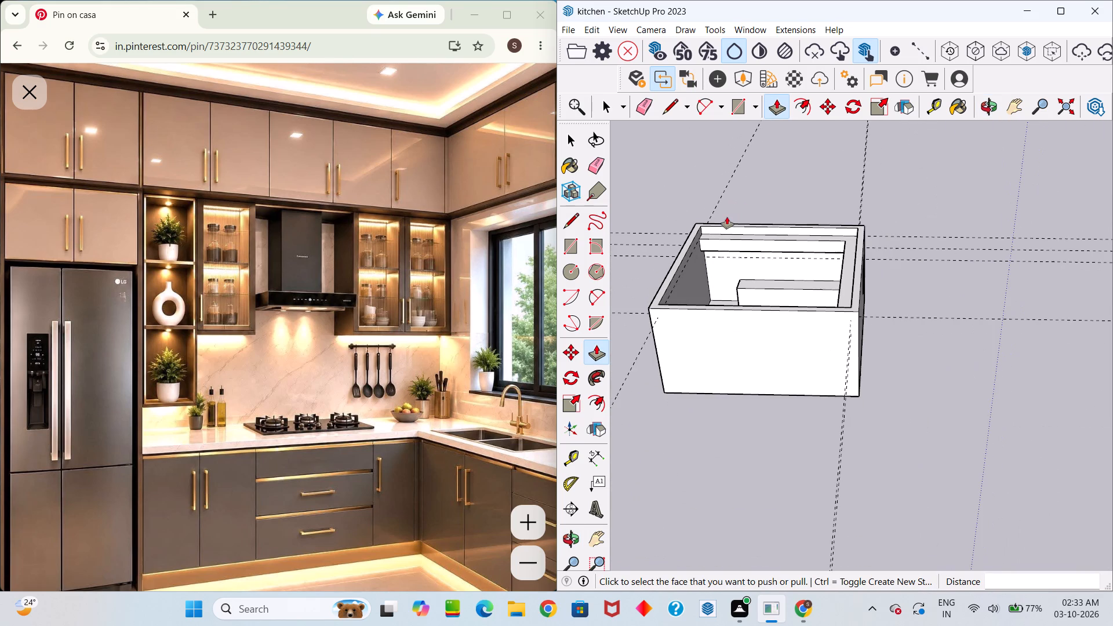
middle_drag(689, 211, 791, 253)
drag(690, 212, 791, 253)
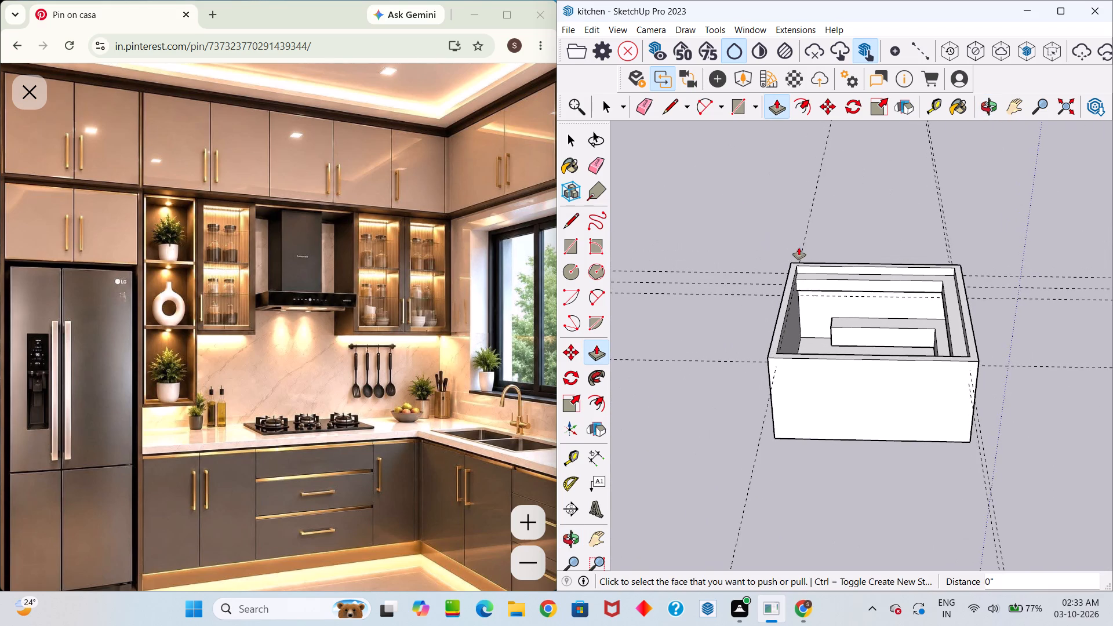
scroll(852, 243, up, 1)
key(space)
scroll(844, 265, up, 6)
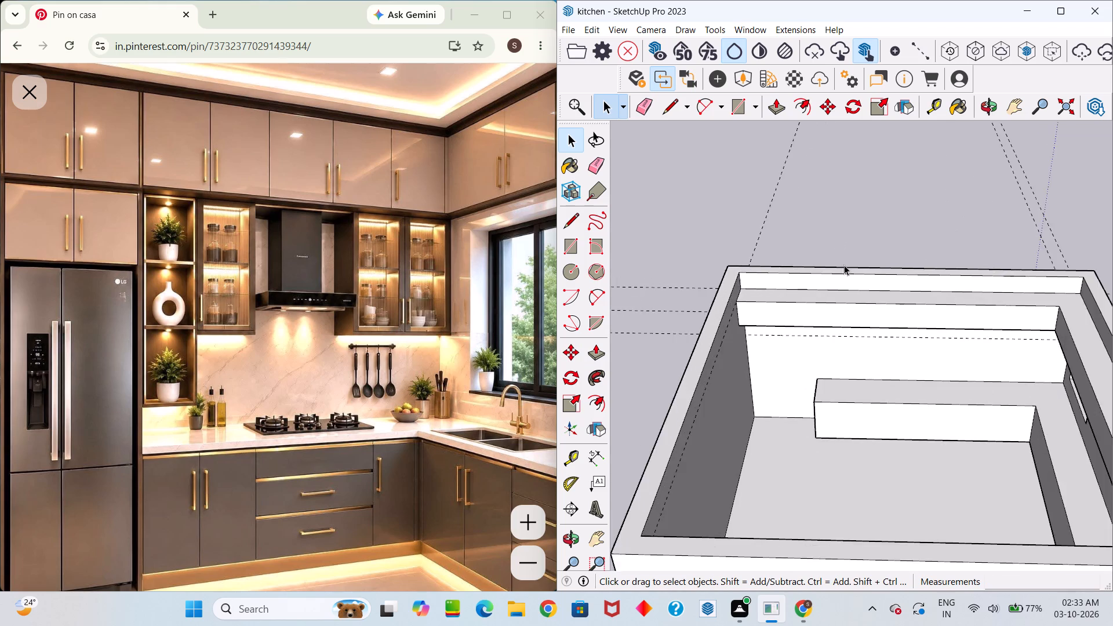
middle_click(864, 280)
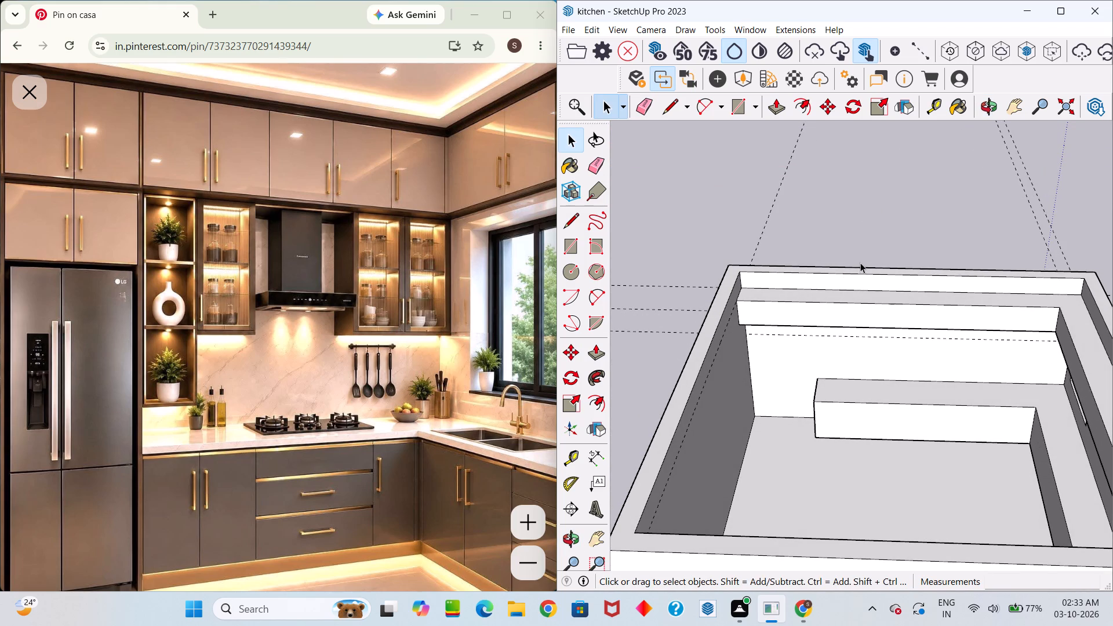
middle_drag(865, 417, 850, 380)
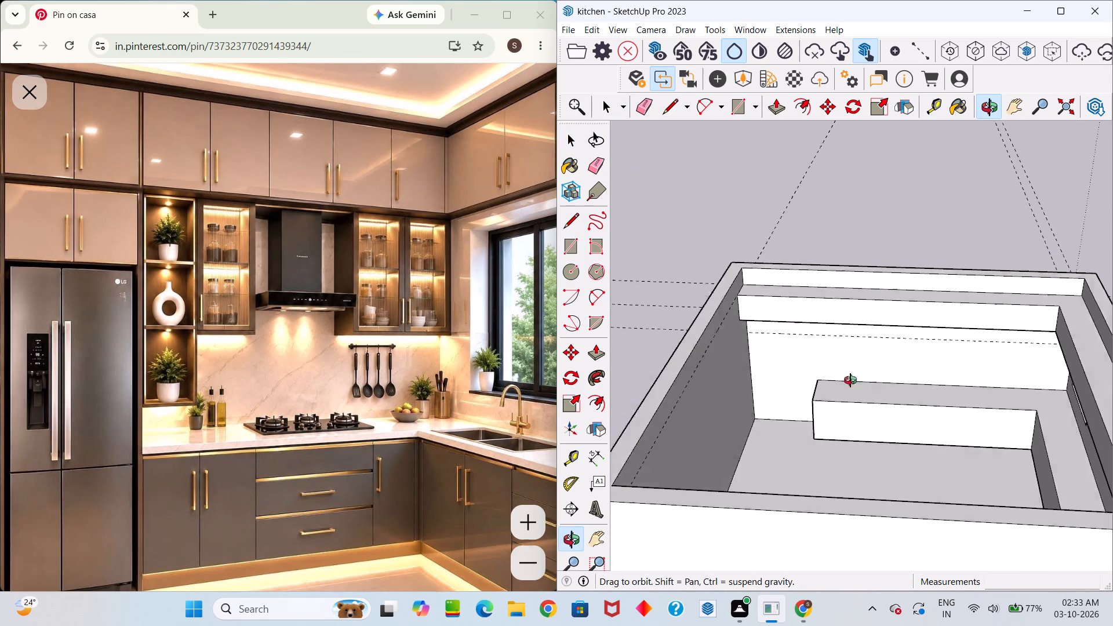
middle_drag(850, 380, 843, 347)
scroll(829, 407, up, 7)
middle_drag(849, 323, 859, 475)
scroll(847, 473, up, 8)
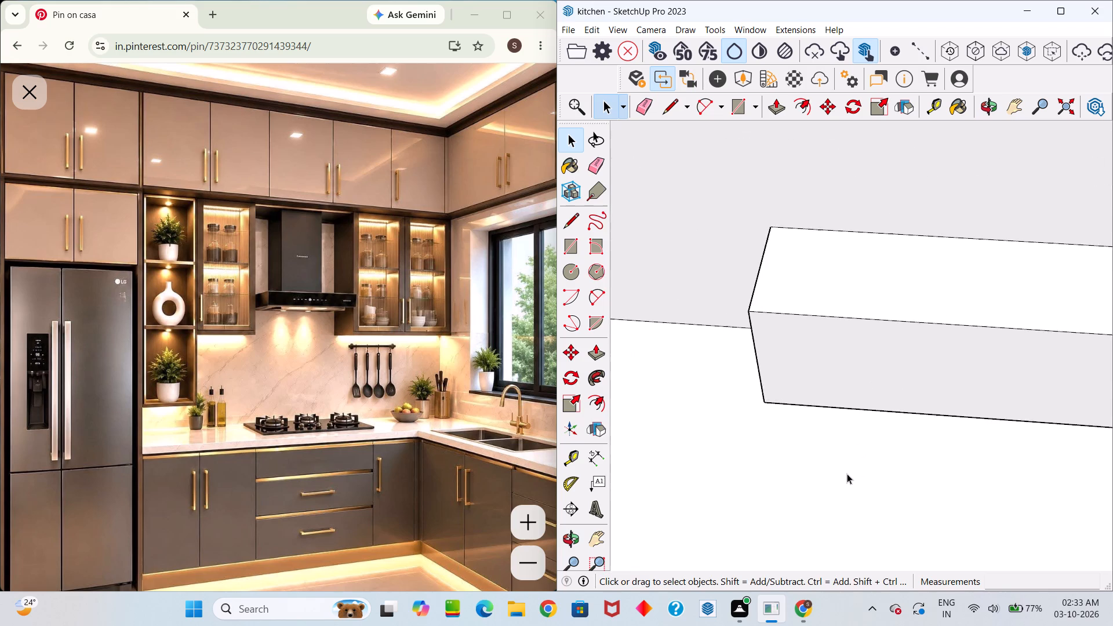
middle_drag(845, 462, 945, 200)
middle_drag(942, 207, 945, 265)
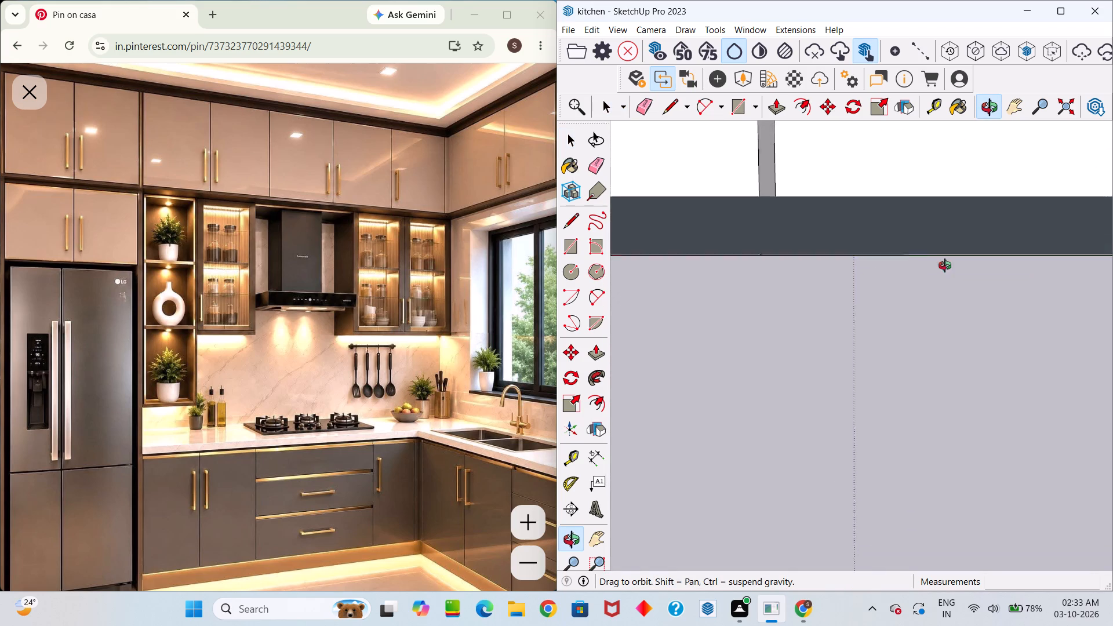
middle_drag(945, 265, 939, 344)
scroll(852, 345, down, 17)
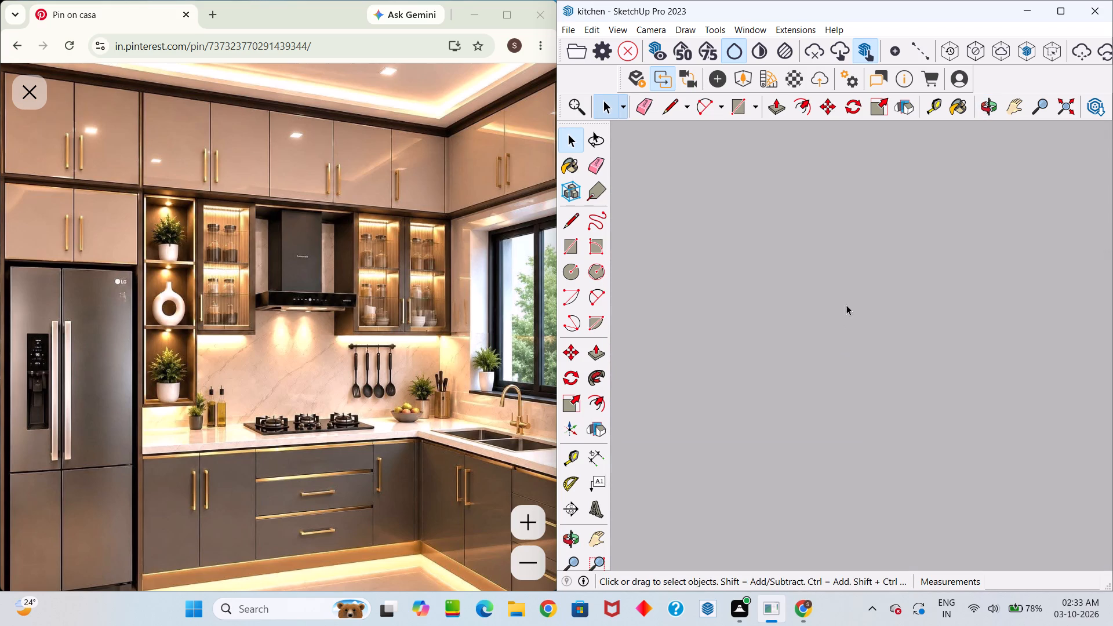
scroll(846, 305, down, 20)
scroll(846, 305, down, 18)
scroll(908, 340, down, 9)
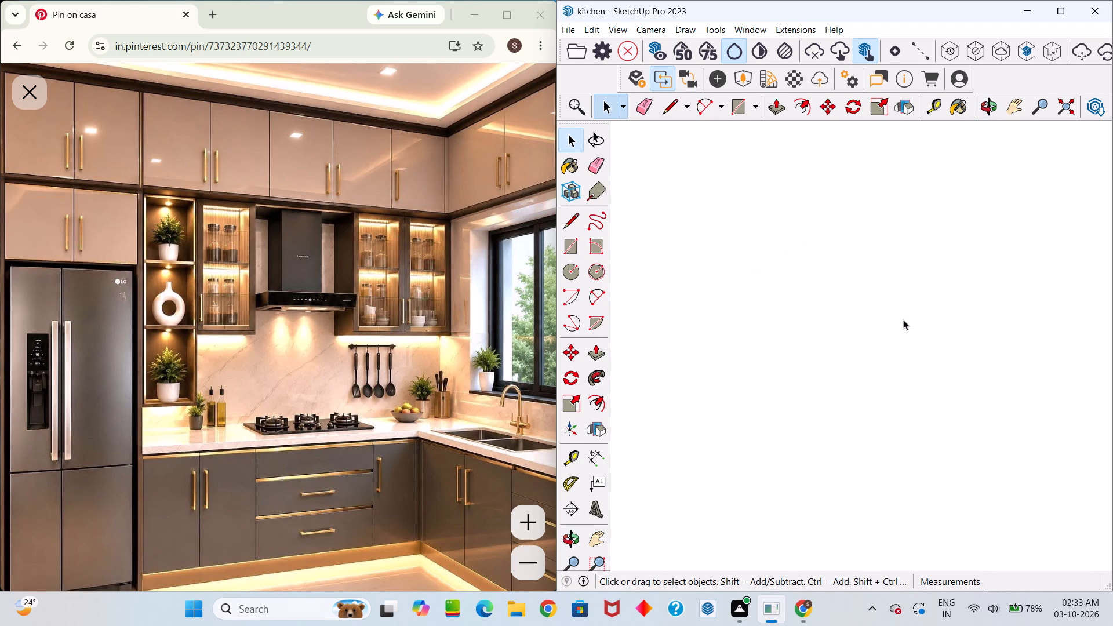
scroll(903, 319, down, 20)
scroll(903, 319, down, 16)
scroll(837, 237, down, 8)
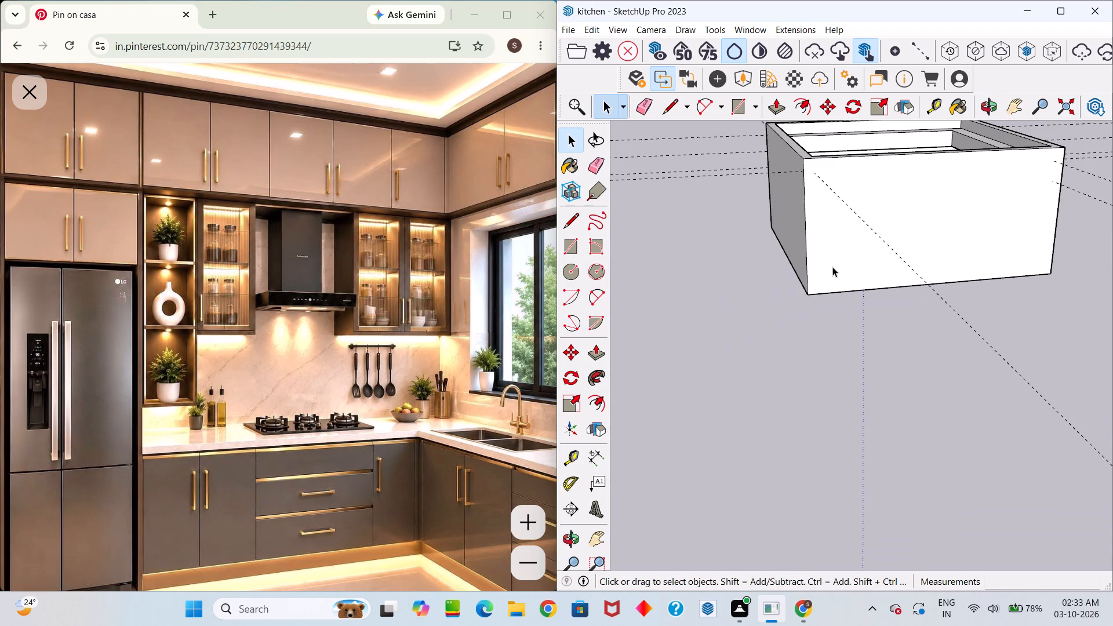
middle_drag(832, 268, 844, 566)
drag(833, 270, 844, 566)
scroll(863, 411, up, 8)
scroll(703, 522, up, 2)
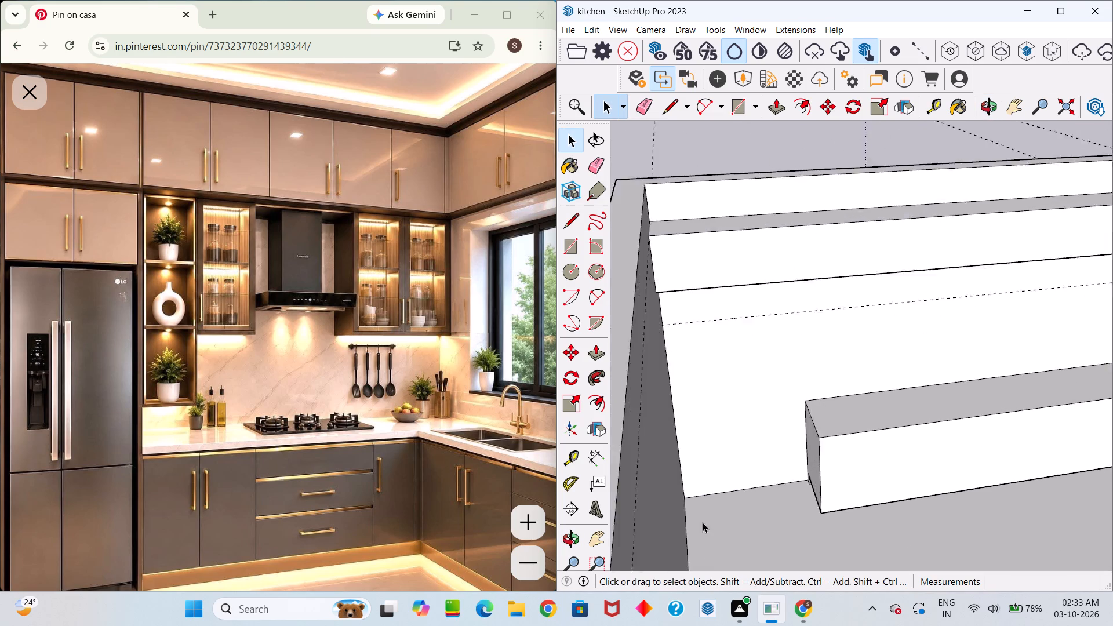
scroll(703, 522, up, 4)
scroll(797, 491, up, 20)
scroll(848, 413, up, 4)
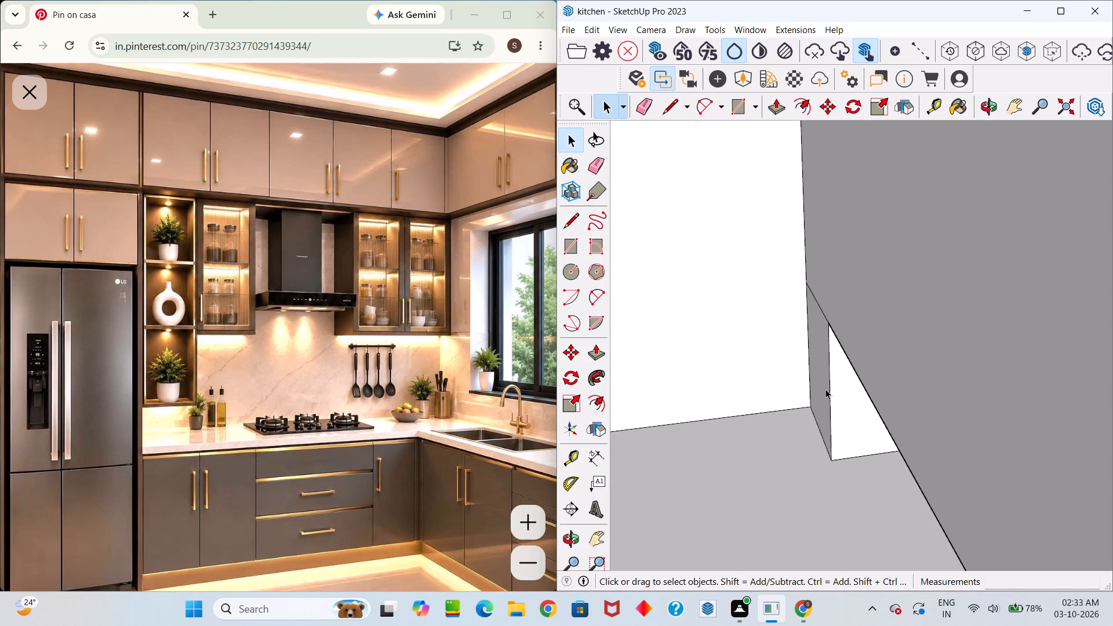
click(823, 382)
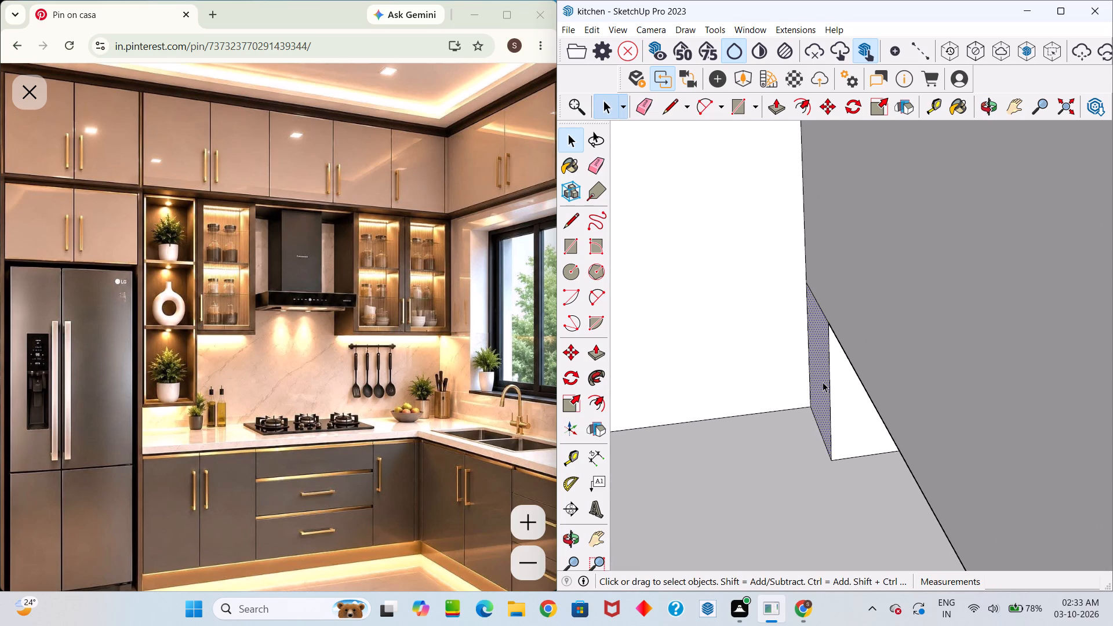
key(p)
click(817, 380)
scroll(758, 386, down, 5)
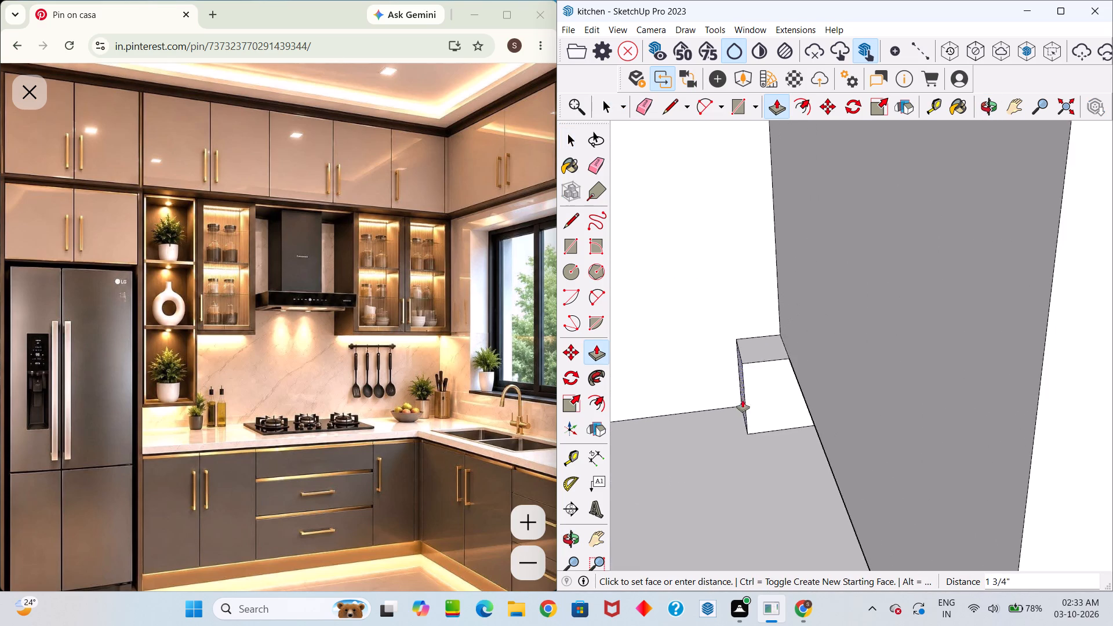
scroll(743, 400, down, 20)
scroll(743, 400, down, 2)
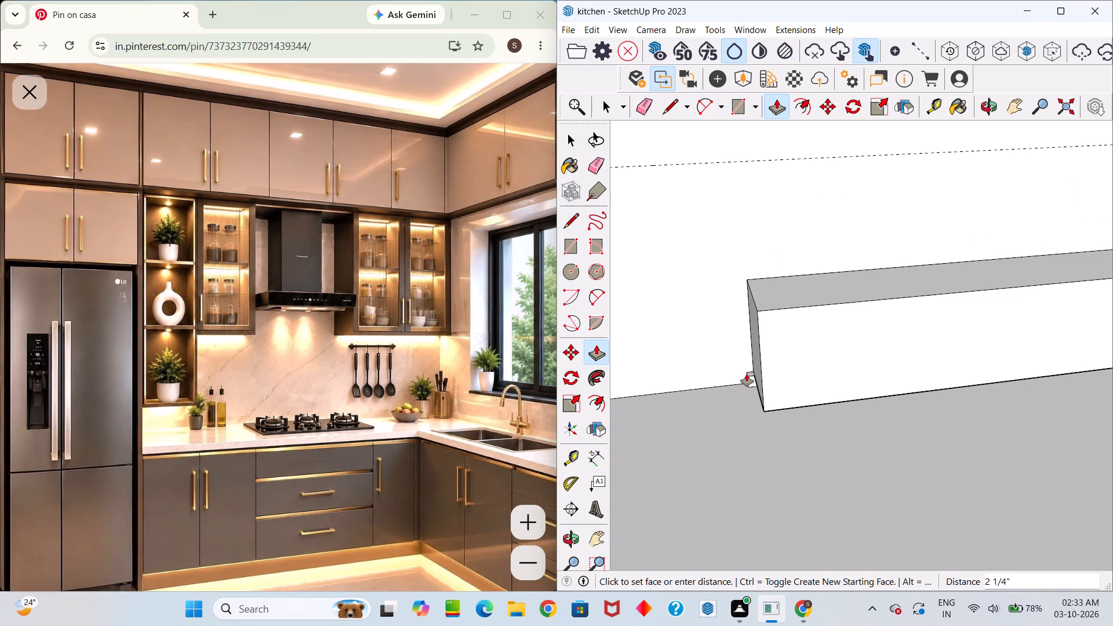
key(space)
Compare the upper cabinet door layout in the kitchen reference image with the model's back-wall upper cabinet block.
scroll(752, 370, down, 6)
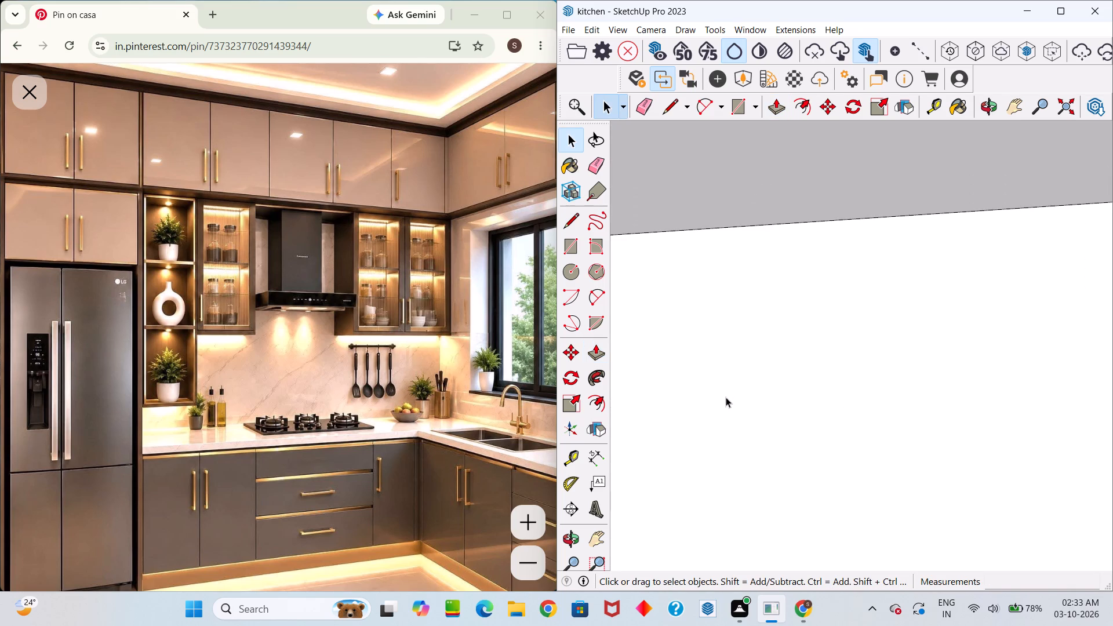
scroll(748, 361, down, 20)
scroll(748, 361, down, 17)
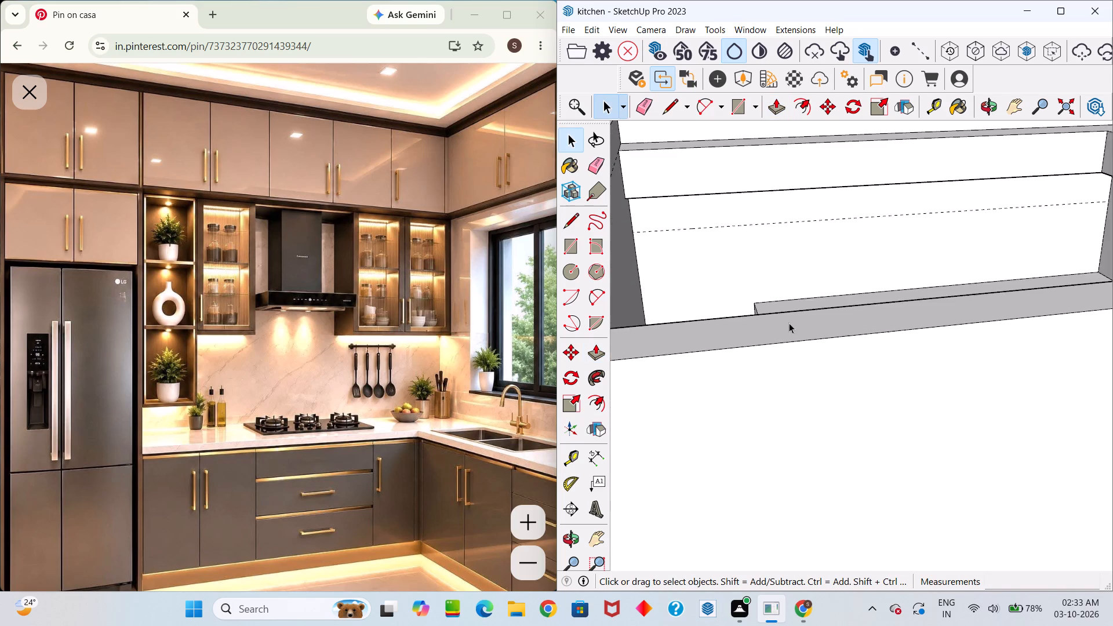
scroll(789, 323, down, 15)
middle_drag(794, 287, 802, 387)
scroll(812, 283, up, 3)
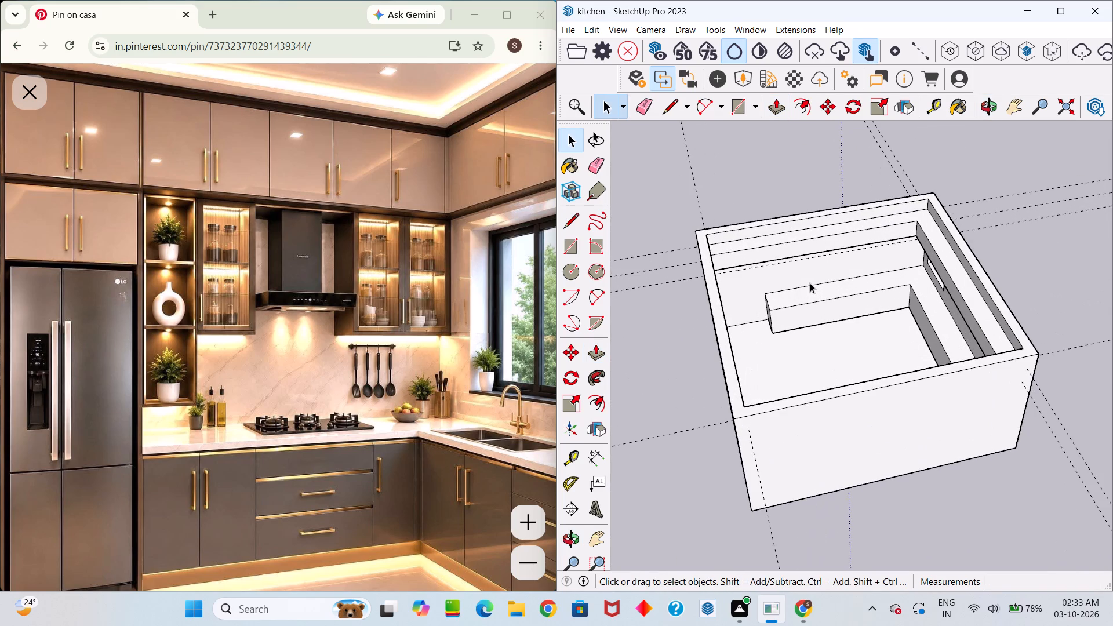
scroll(812, 282, up, 1)
middle_drag(812, 282, 907, 400)
drag(812, 282, 907, 400)
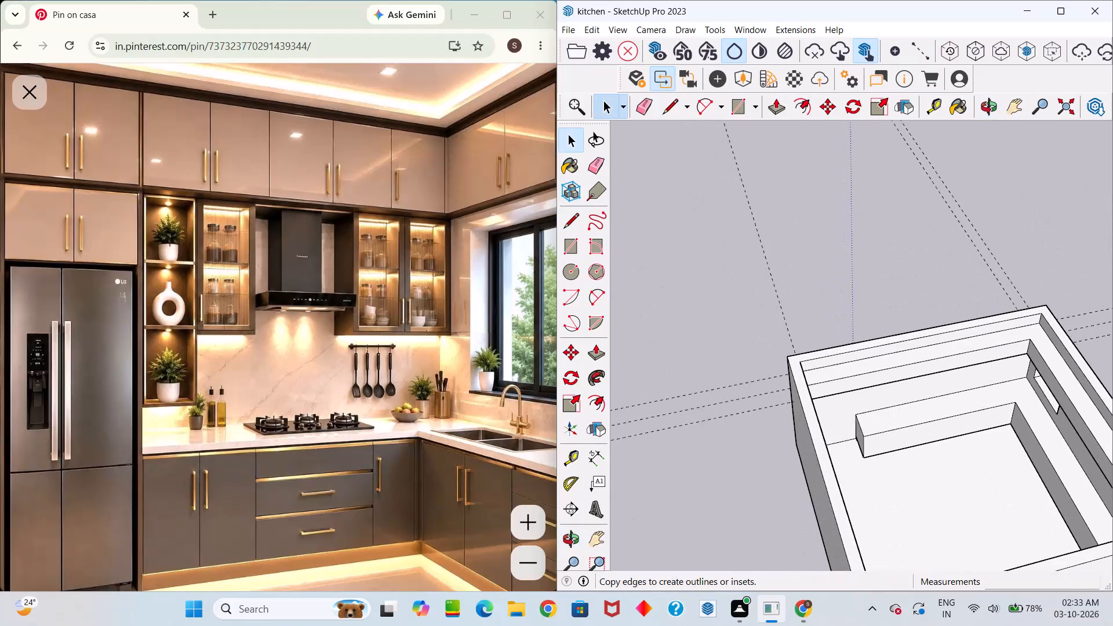
drag(169, 354, 229, 342)
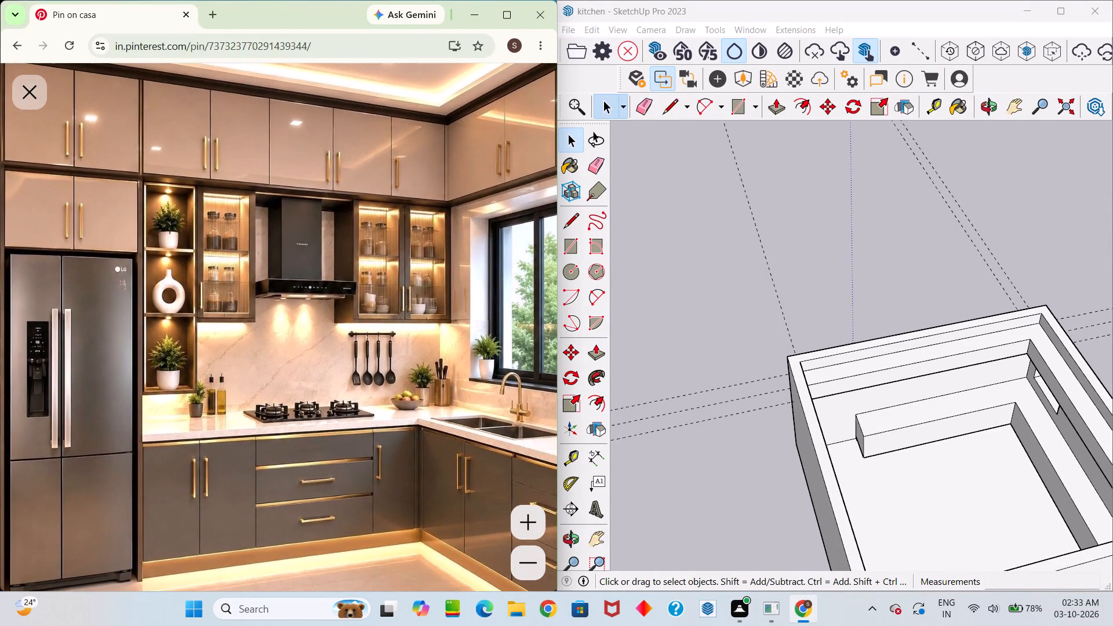
scroll(225, 344, down, 6)
middle_drag(912, 397, 795, 362)
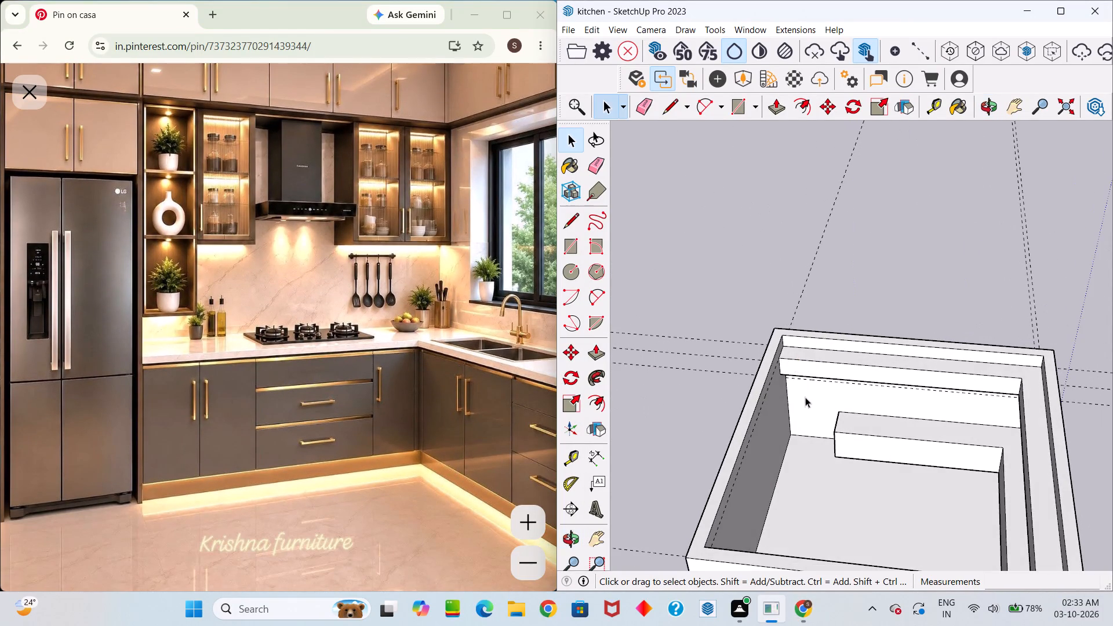
scroll(806, 401, up, 8)
middle_drag(815, 384, 838, 305)
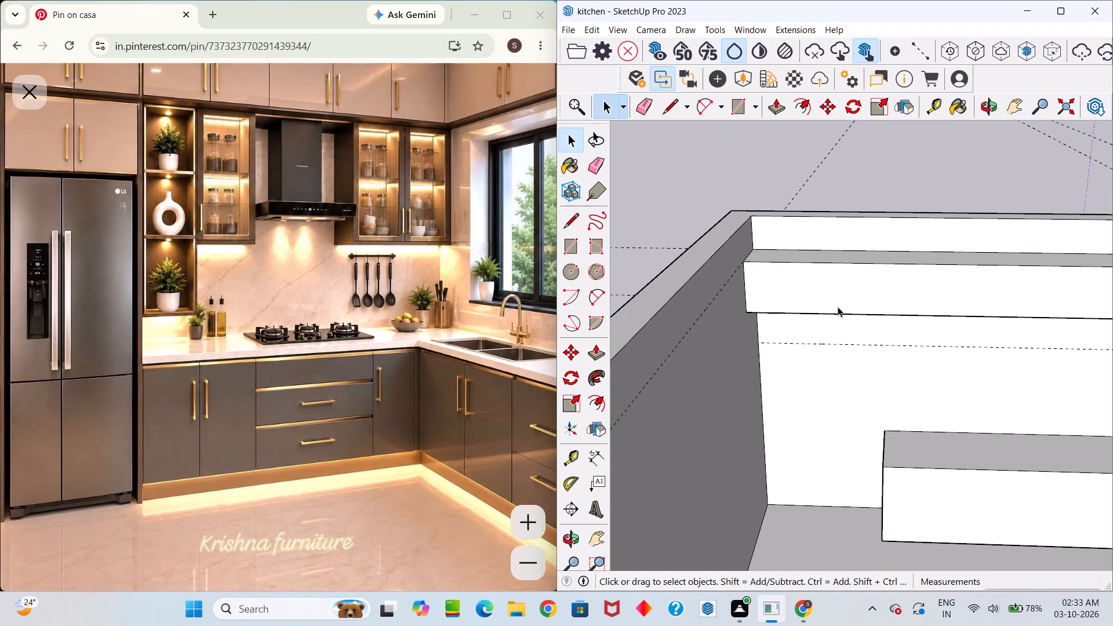
scroll(505, 83, up, 6)
scroll(491, 130, up, 5)
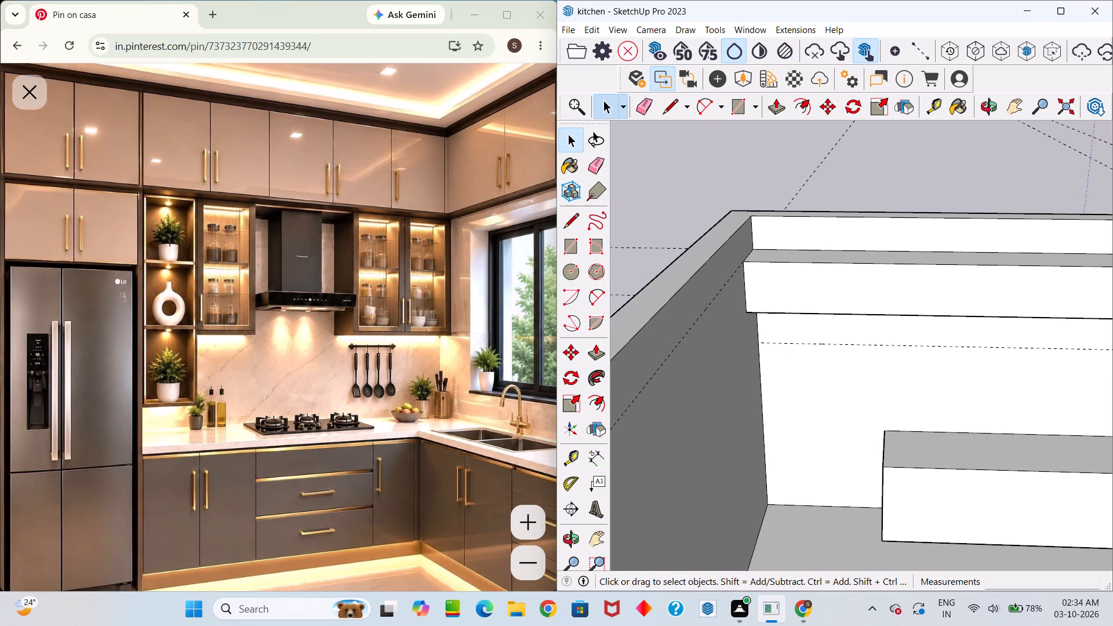
scroll(424, 203, down, 3)
scroll(419, 207, up, 4)
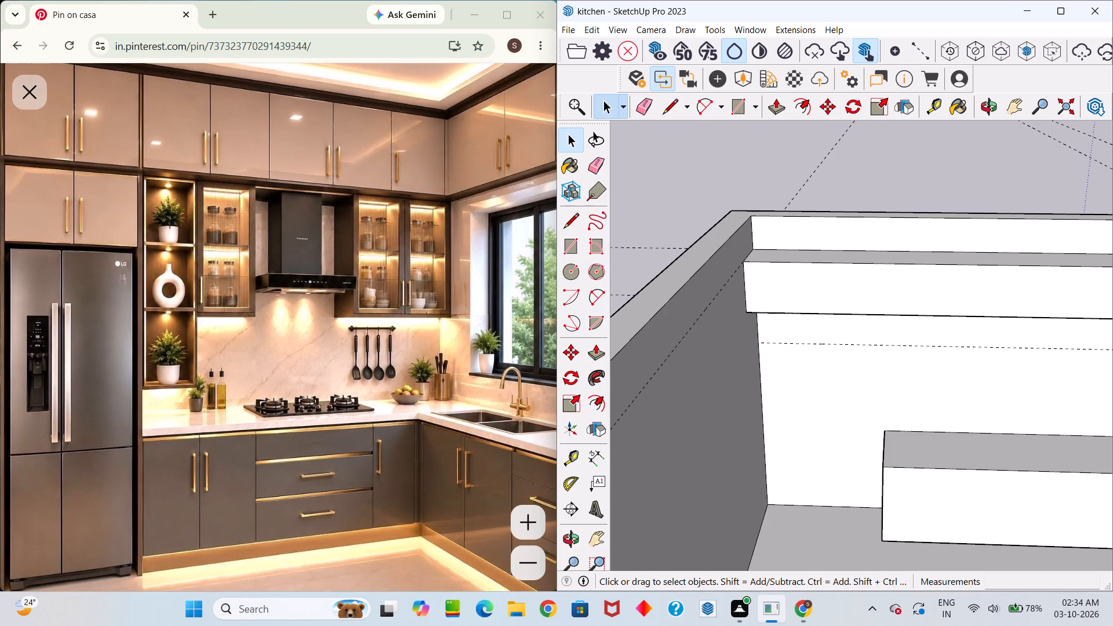
scroll(419, 206, down, 3)
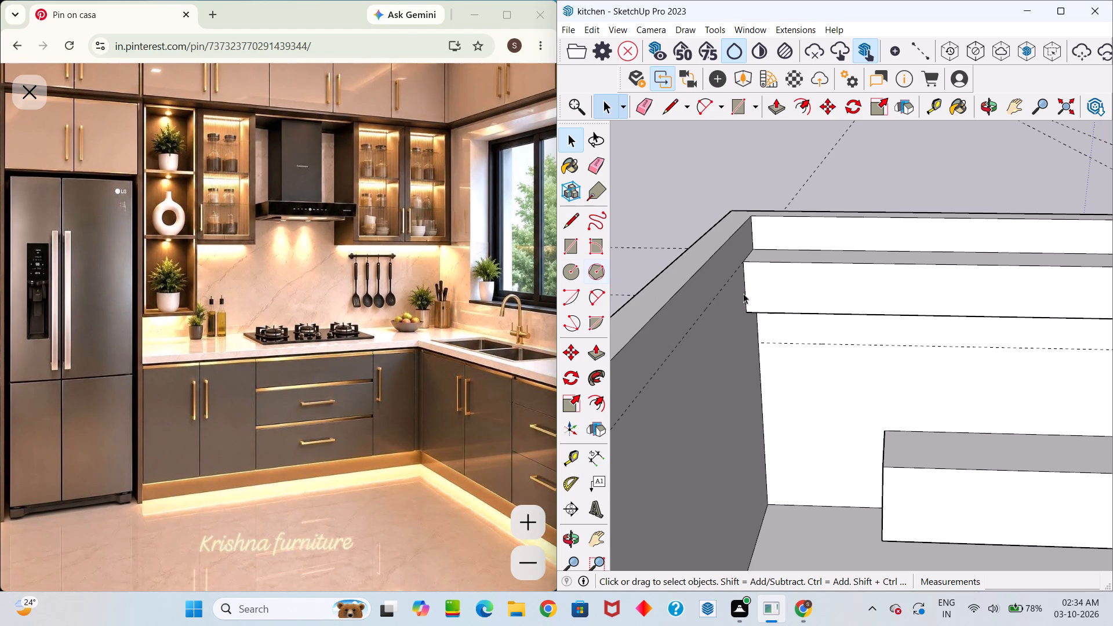
Copy the vertical end edge of the back-wall upper cabinet's front face to the inner corner, dividing the face into 7 equal door panels.
click(744, 290)
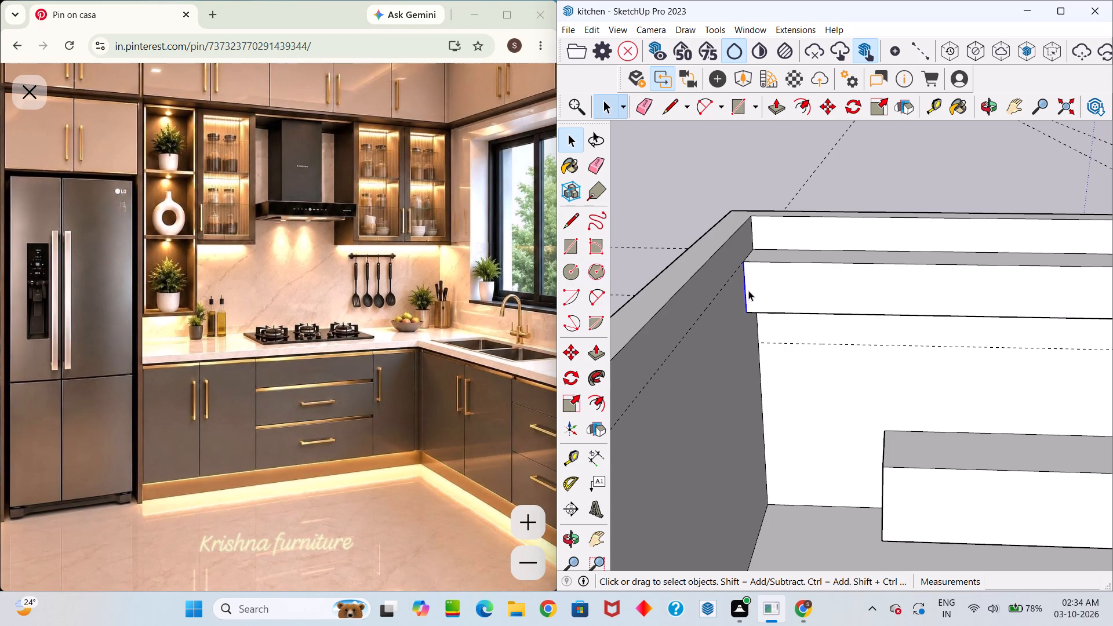
key(m)
click(748, 289)
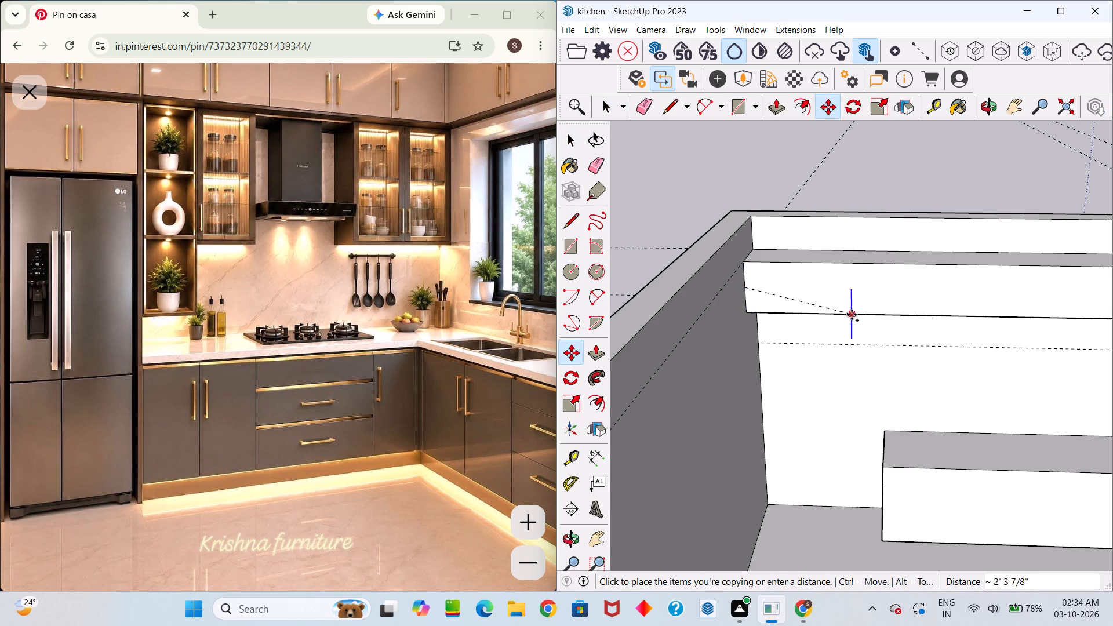
scroll(871, 291, down, 17)
scroll(962, 317, up, 2)
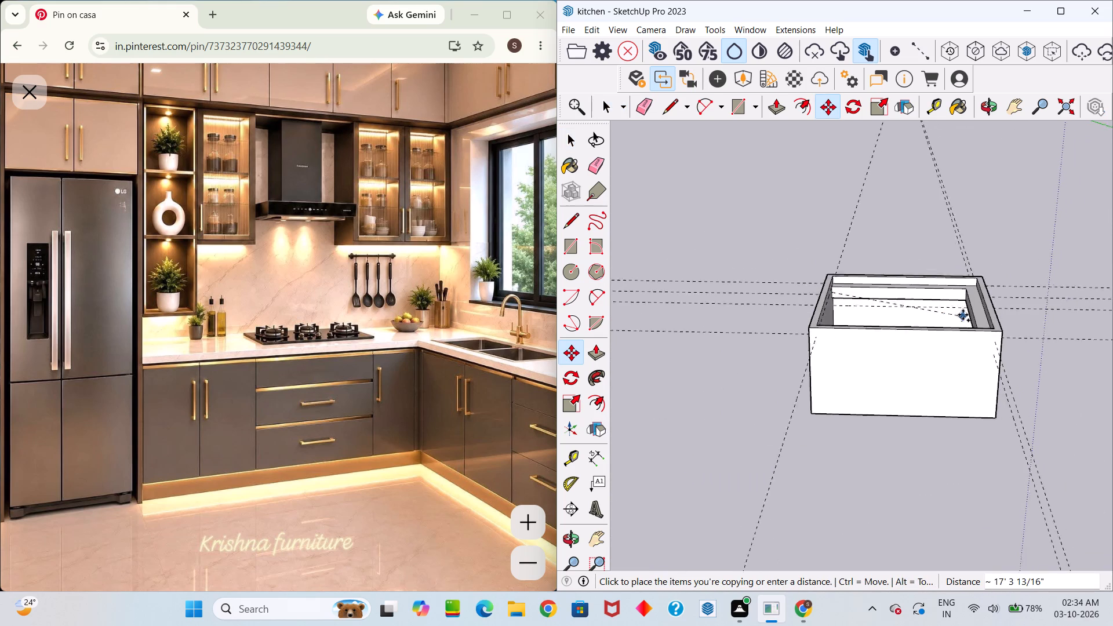
scroll(963, 315, up, 13)
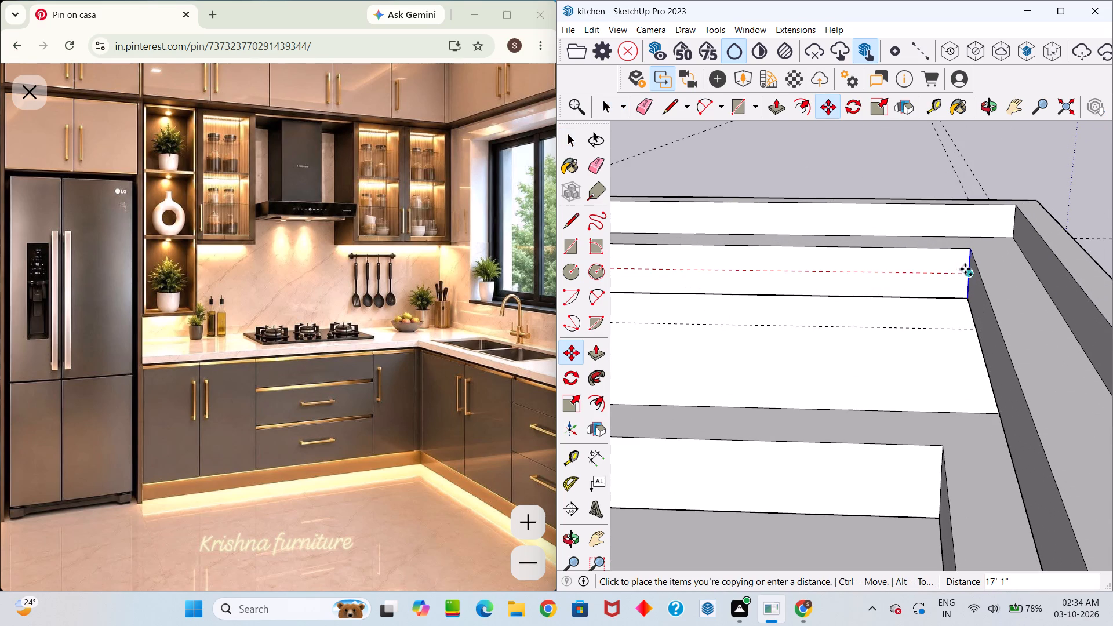
click(966, 269)
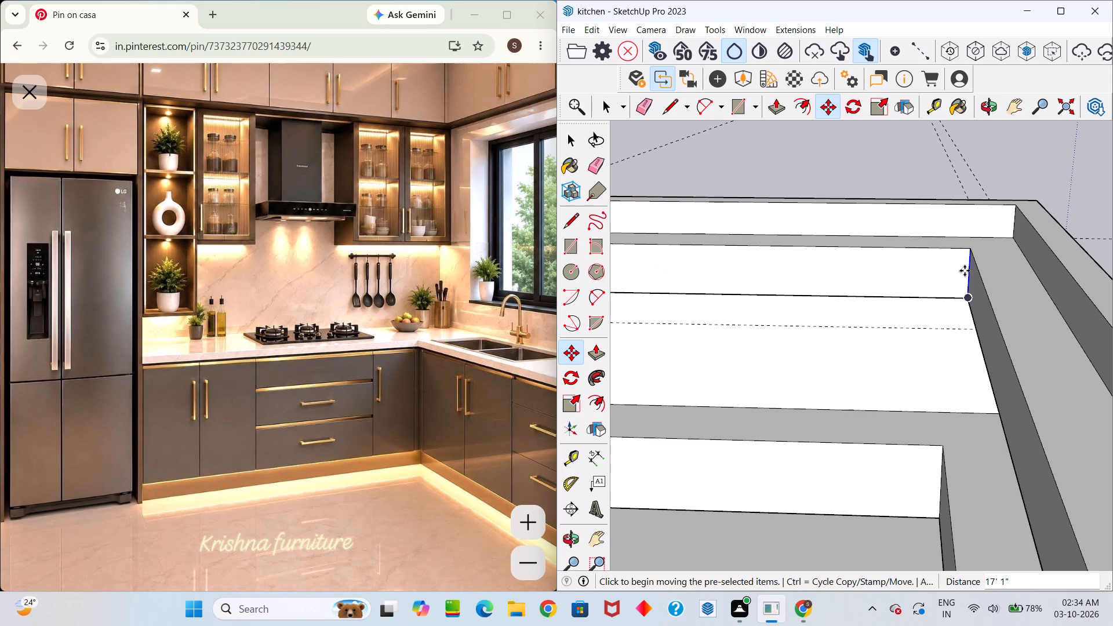
text(/7)
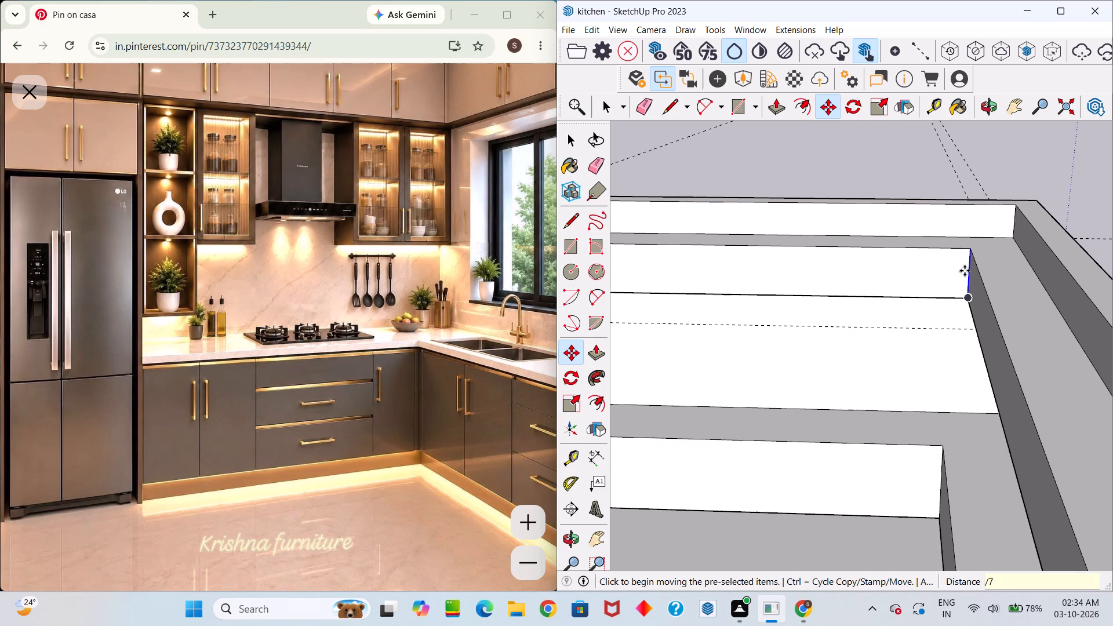
key(Return)
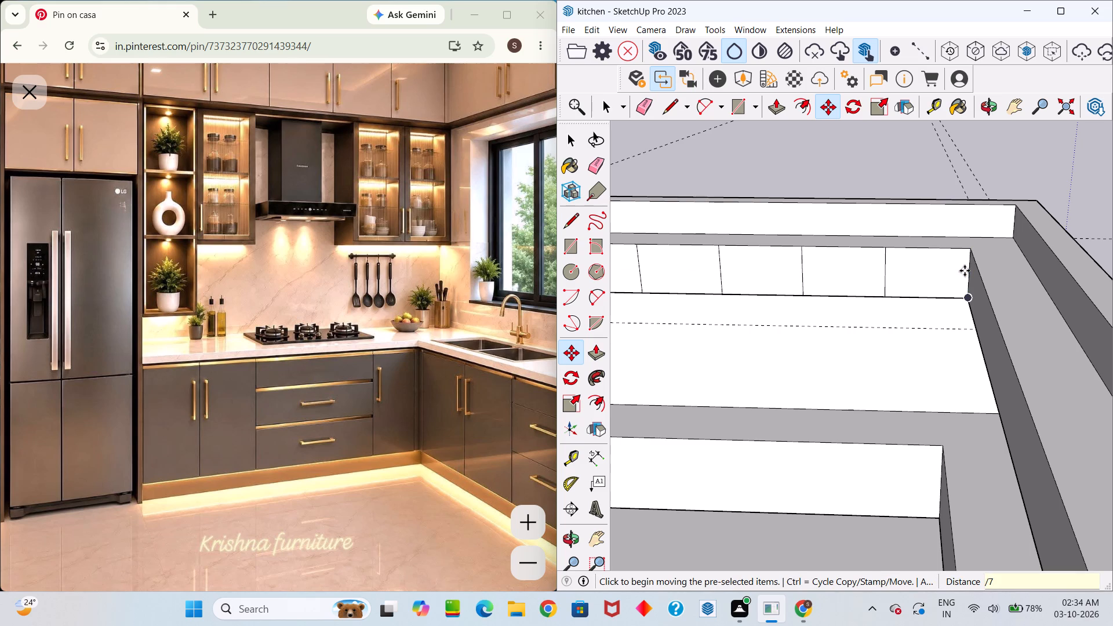
Examine the door divisions along the back-wall upper cabinet block from several angles.
scroll(959, 272, down, 12)
scroll(848, 300, down, 5)
scroll(762, 296, up, 12)
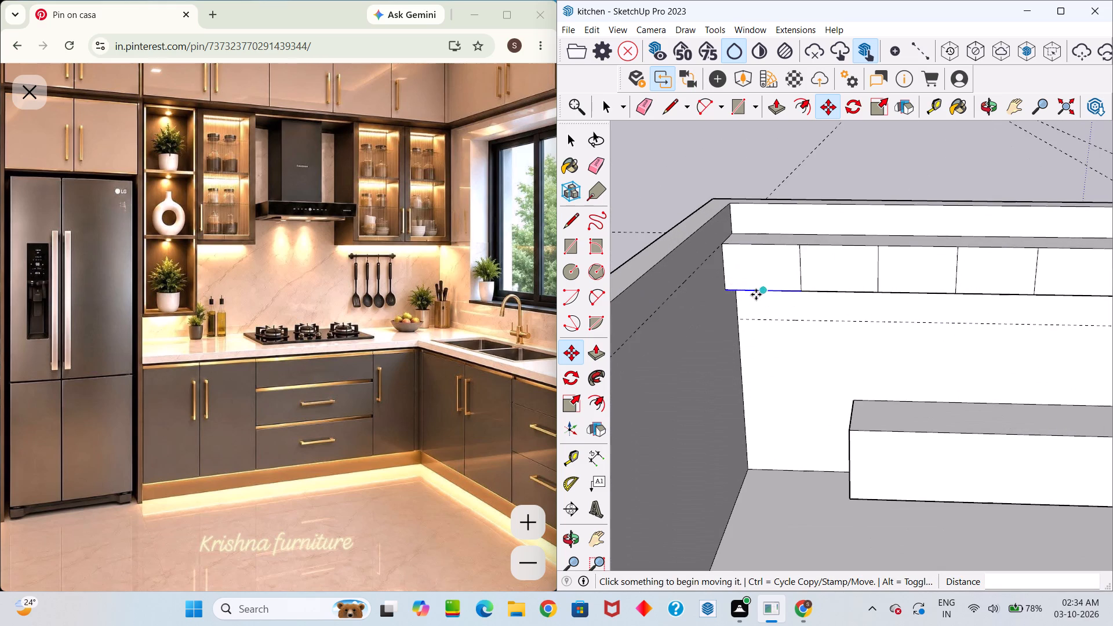
scroll(754, 298, up, 4)
scroll(769, 293, down, 5)
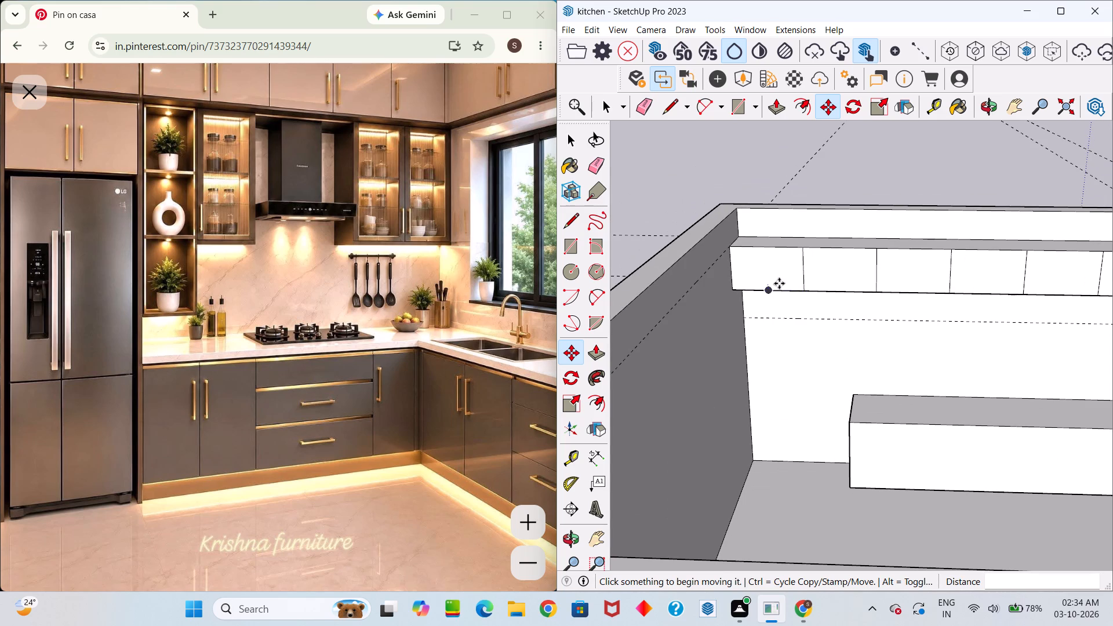
middle_drag(787, 278, 813, 269)
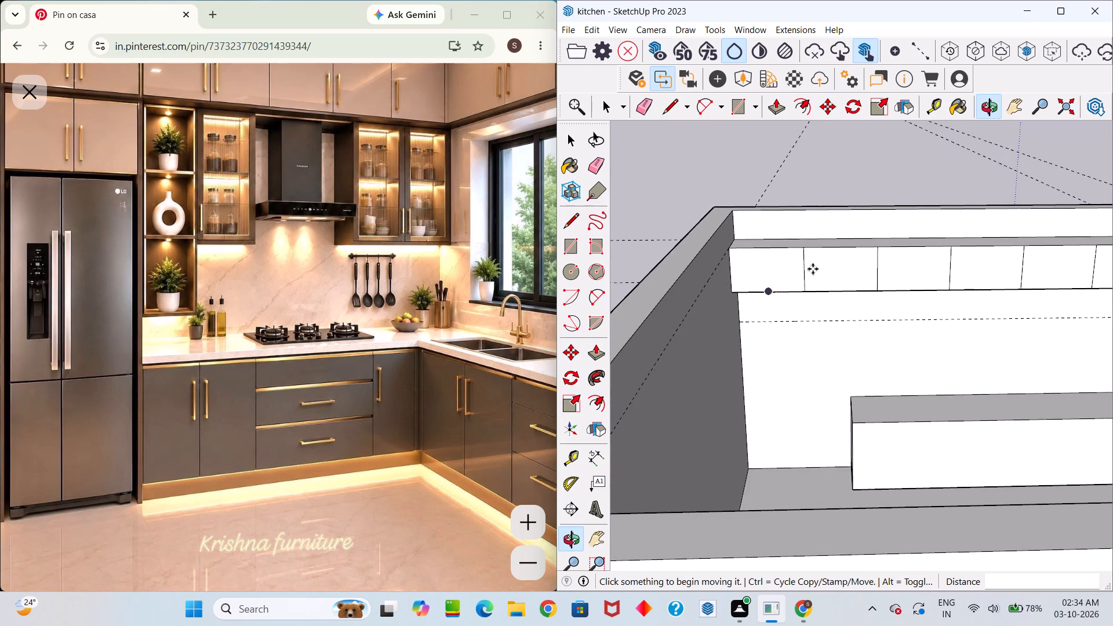
scroll(803, 284, down, 4)
scroll(799, 287, up, 1)
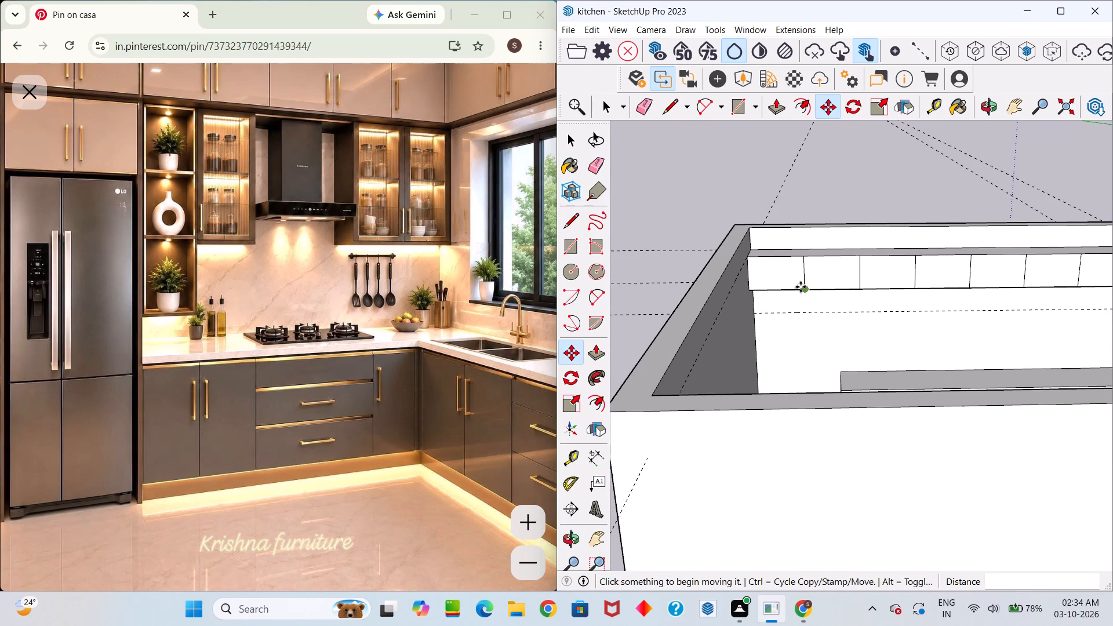
scroll(801, 287, up, 2)
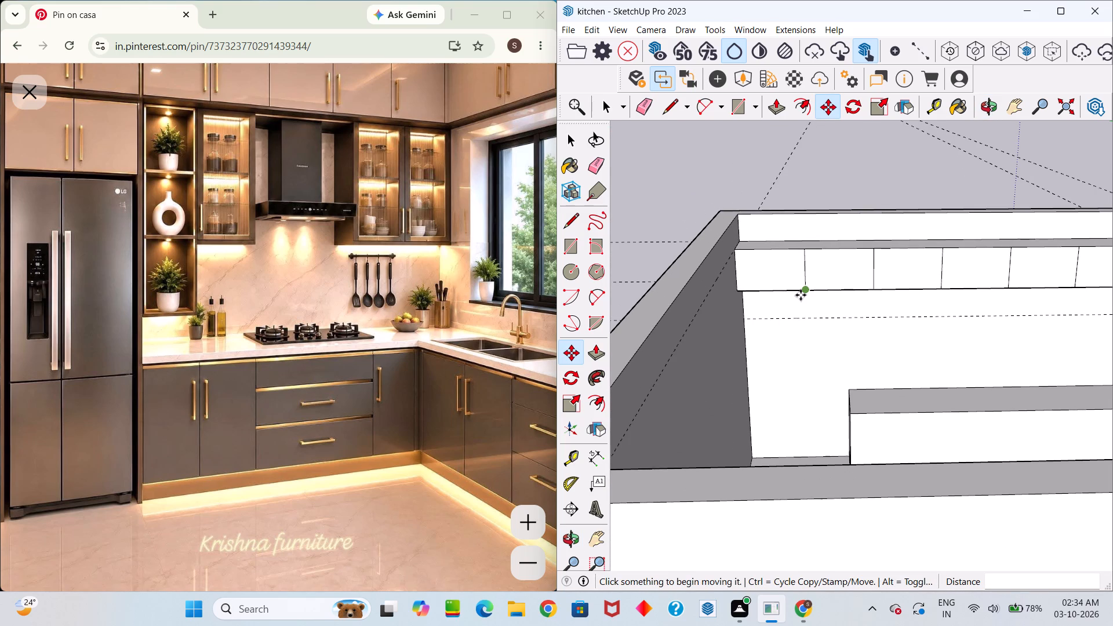
middle_drag(801, 295, 832, 381)
drag(802, 302, 832, 381)
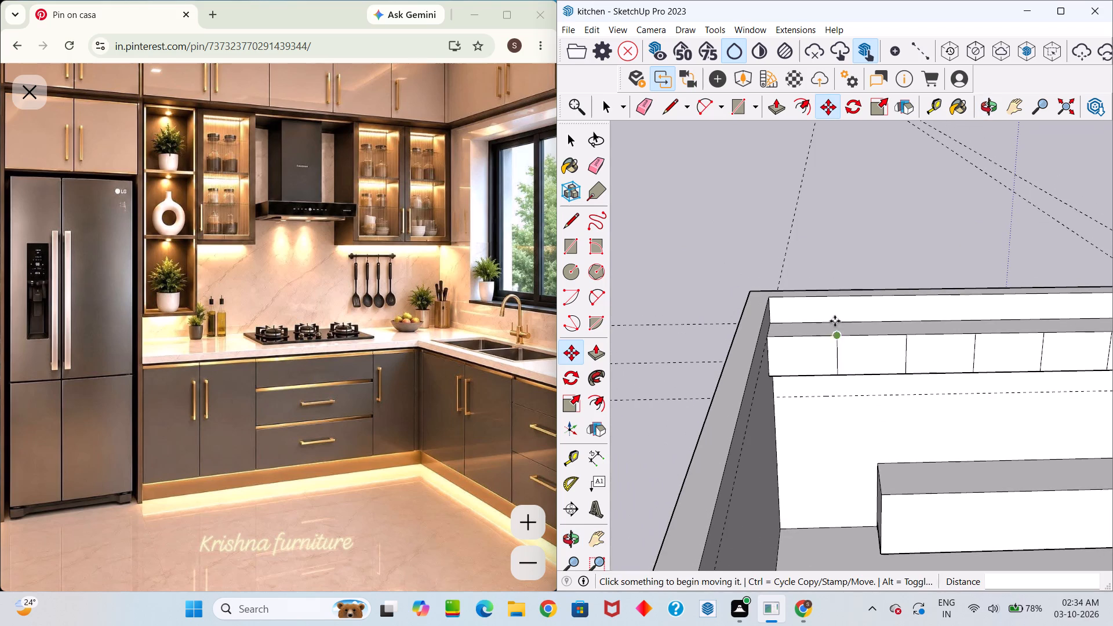
middle_drag(842, 293, 805, 224)
scroll(804, 223, down, 5)
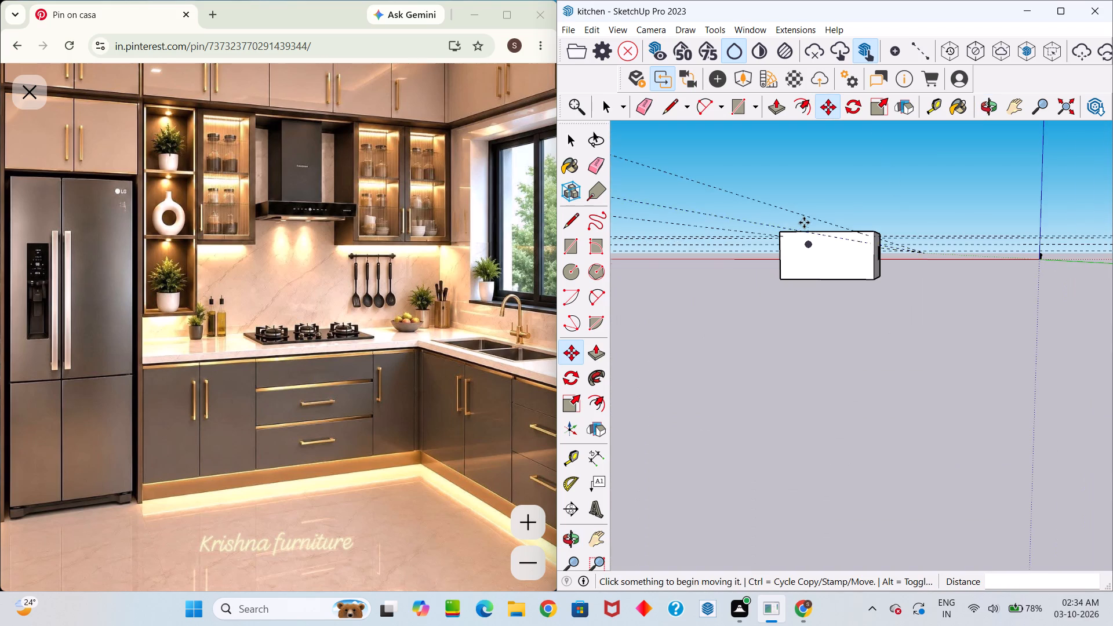
scroll(804, 223, up, 5)
middle_drag(803, 277, 811, 390)
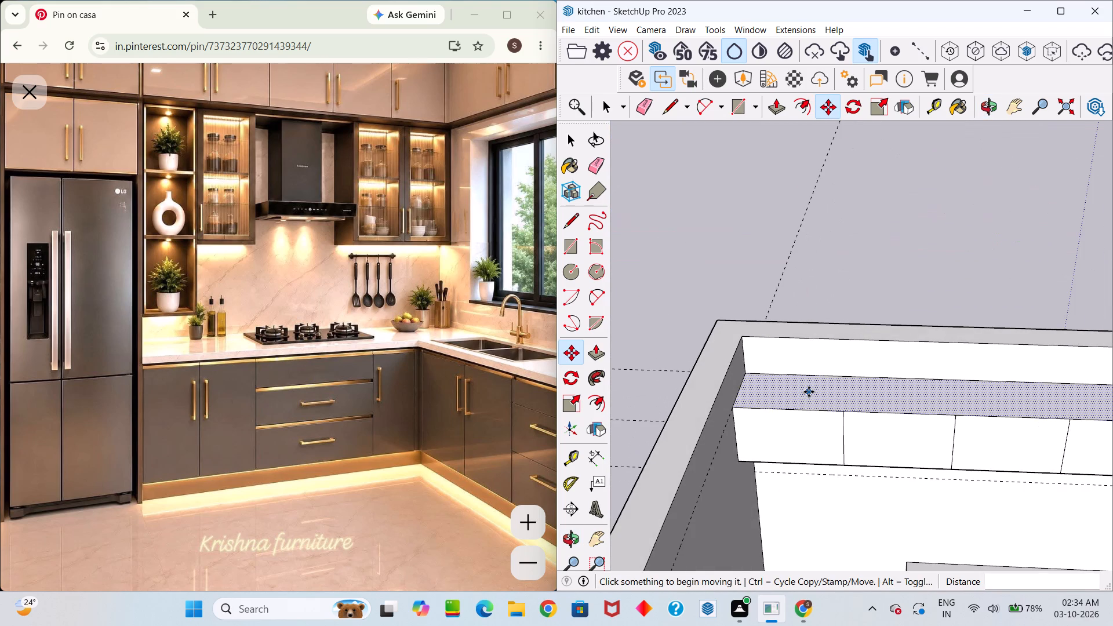
Examine the whole room from above, including the window wall's upper cabinets and the L-shaped base cabinet run.
key(space)
middle_drag(823, 344, 740, 149)
drag(823, 336, 724, 135)
scroll(654, 53, down, 3)
scroll(775, 236, down, 7)
middle_drag(841, 249, 886, 282)
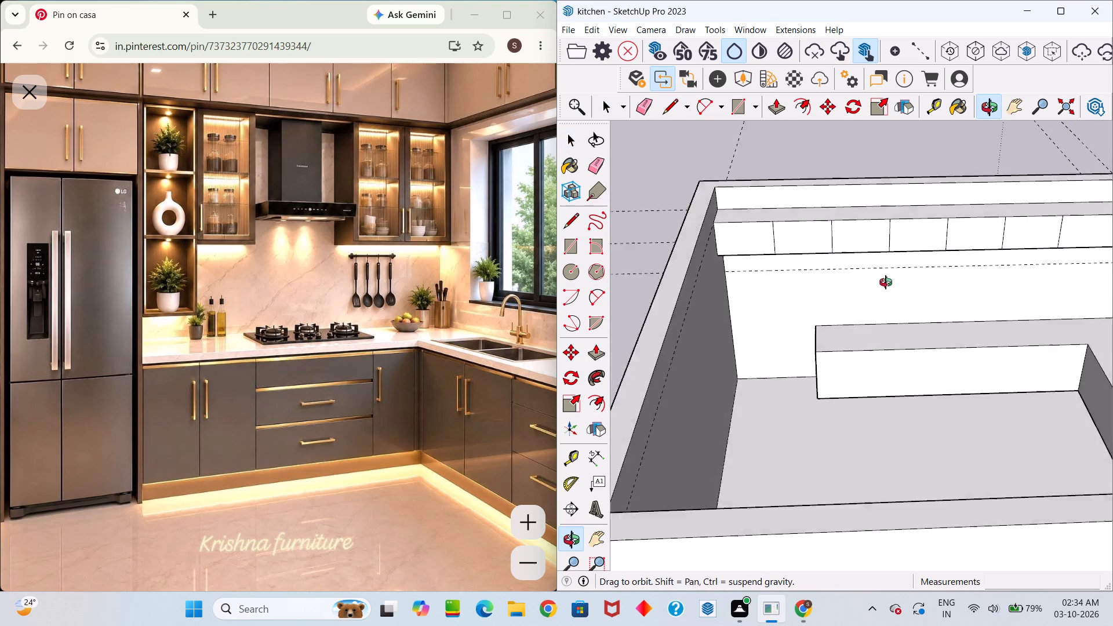
middle_drag(886, 282, 1103, 290)
scroll(1030, 230, down, 3)
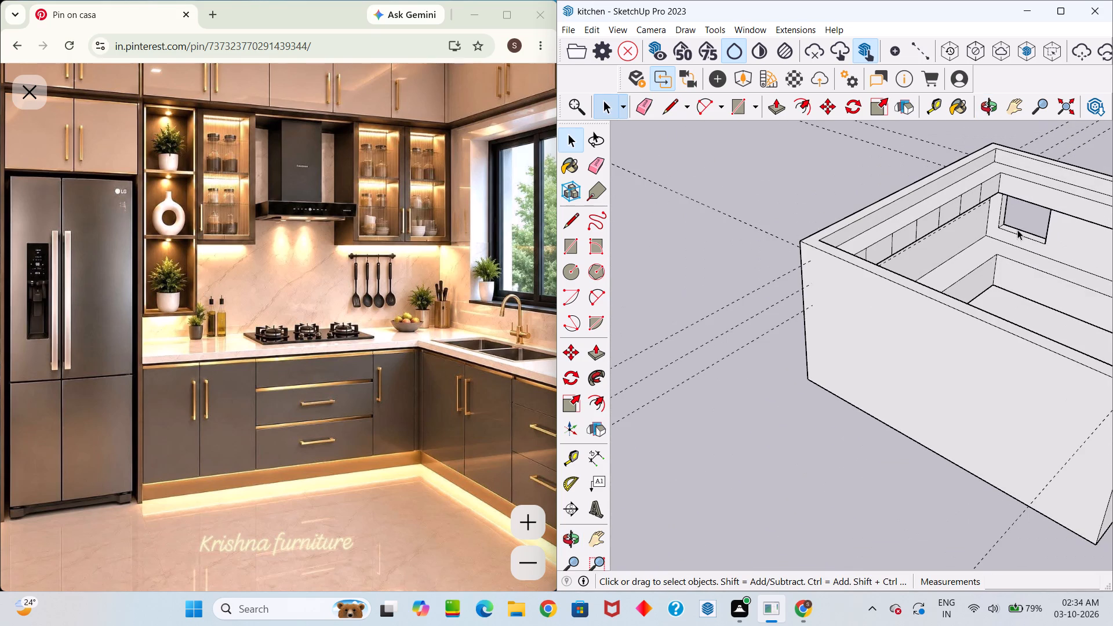
middle_drag(1018, 230, 845, 241)
drag(1018, 230, 845, 241)
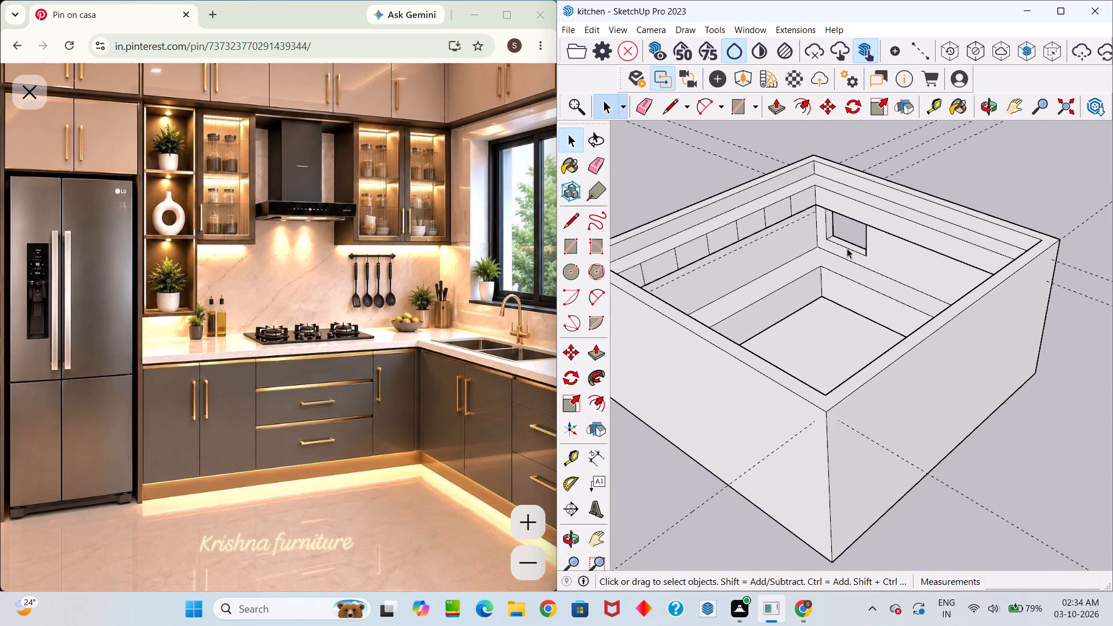
middle_drag(871, 264, 903, 267)
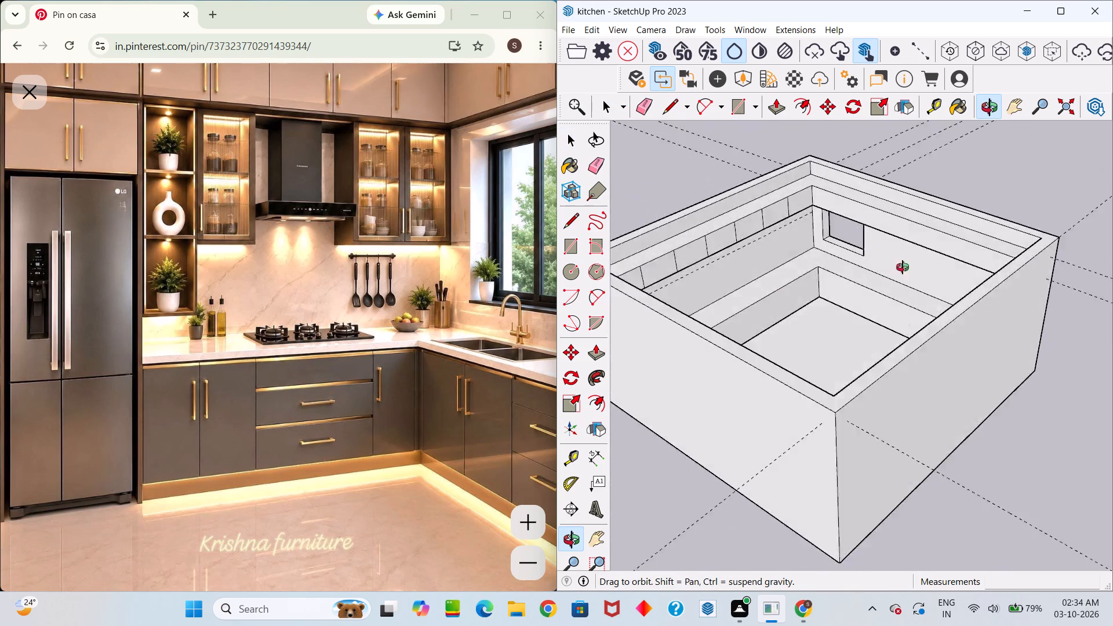
middle_drag(903, 267, 760, 270)
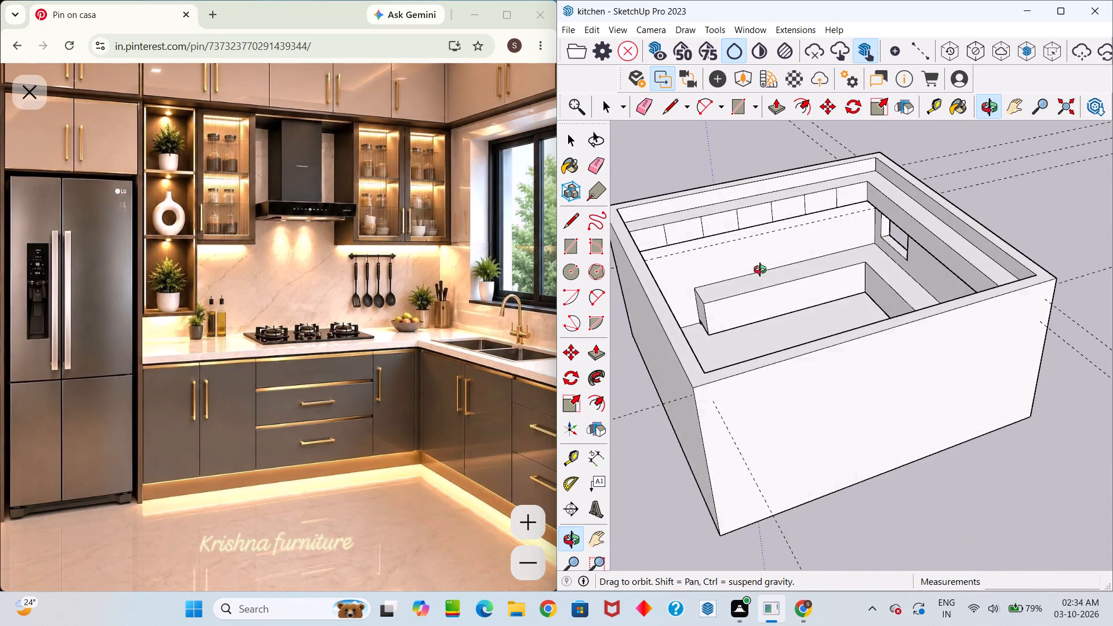
middle_drag(760, 270, 740, 336)
scroll(741, 333, down, 3)
scroll(748, 281, up, 5)
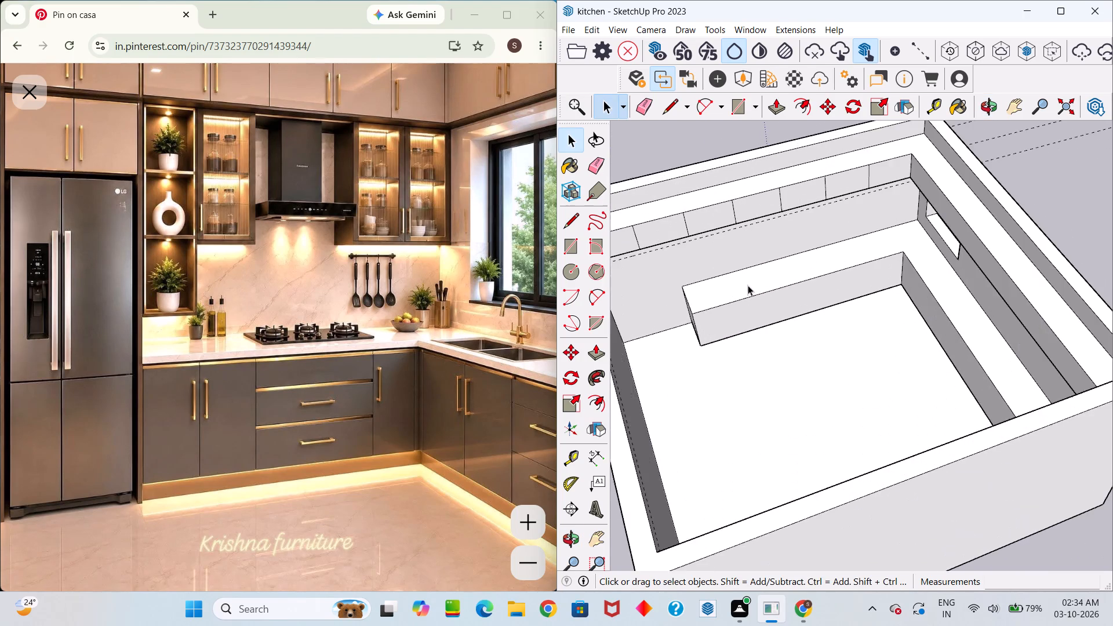
Examine the room layout from above, covering the base cabinet run, the upper cabinet blocks and the window opening.
middle_drag(780, 321, 946, 301)
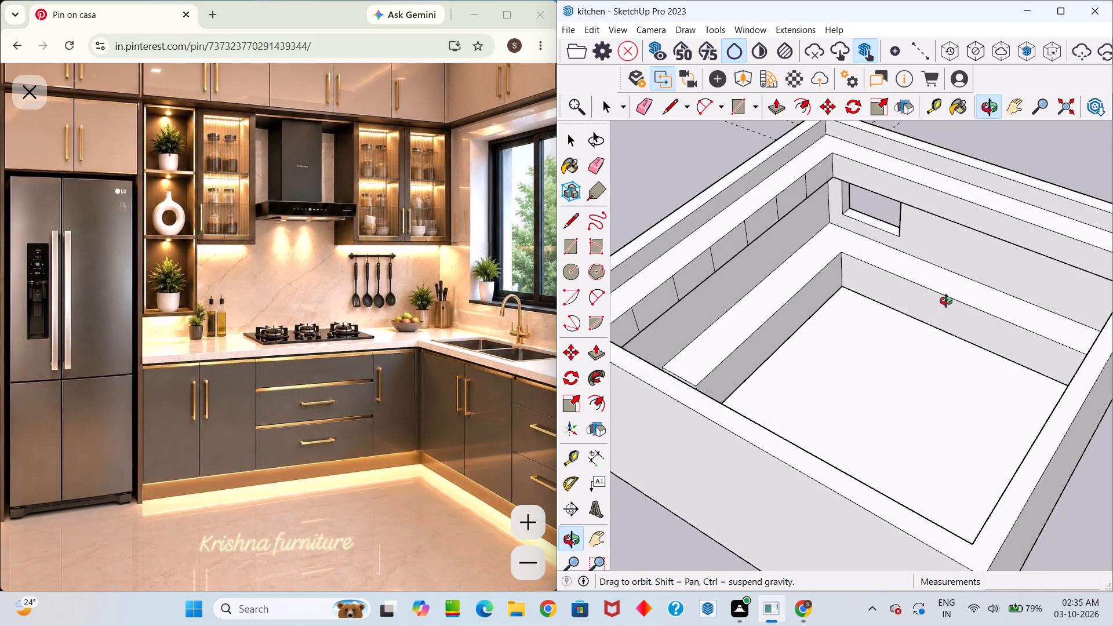
middle_drag(946, 301, 784, 361)
scroll(910, 274, up, 1)
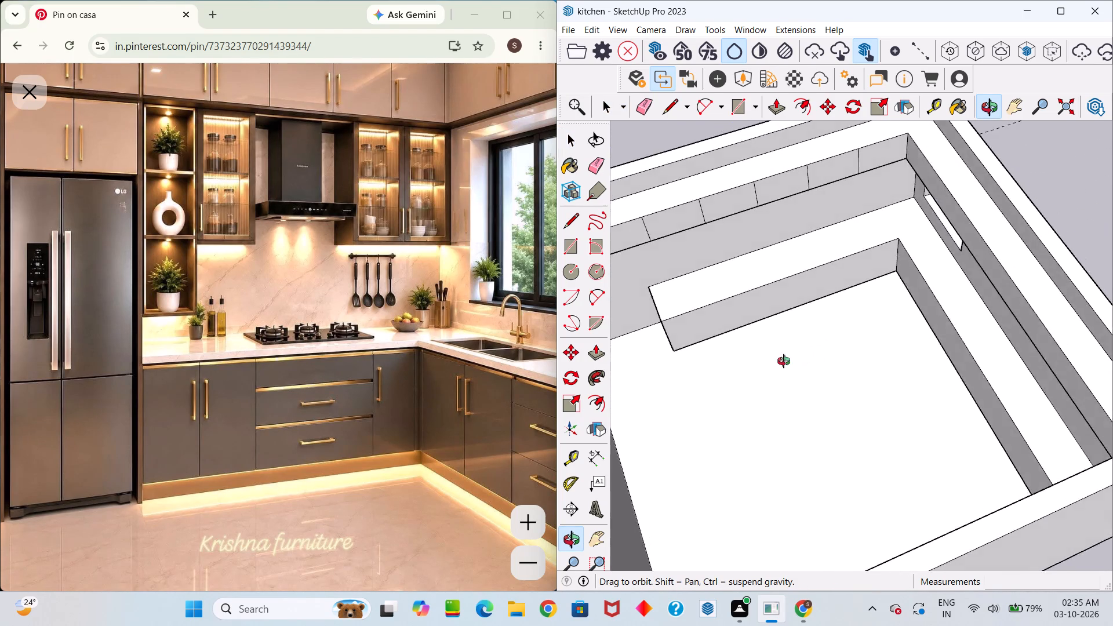
middle_drag(784, 361, 724, 274)
scroll(724, 260, down, 5)
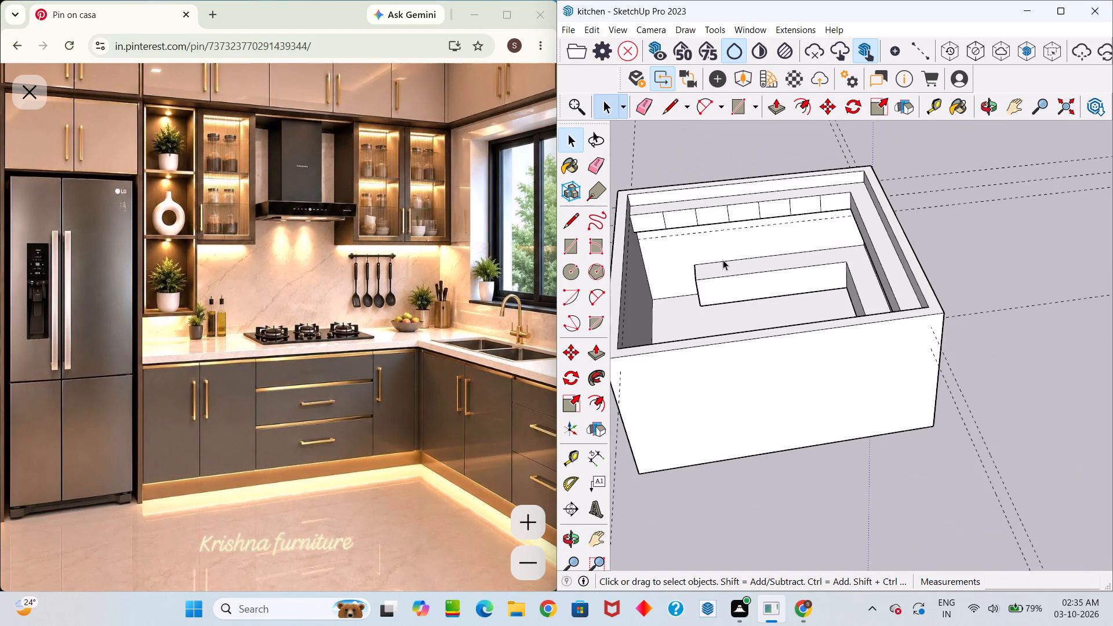
middle_drag(725, 258, 765, 287)
drag(725, 260, 765, 287)
middle_drag(810, 314, 784, 383)
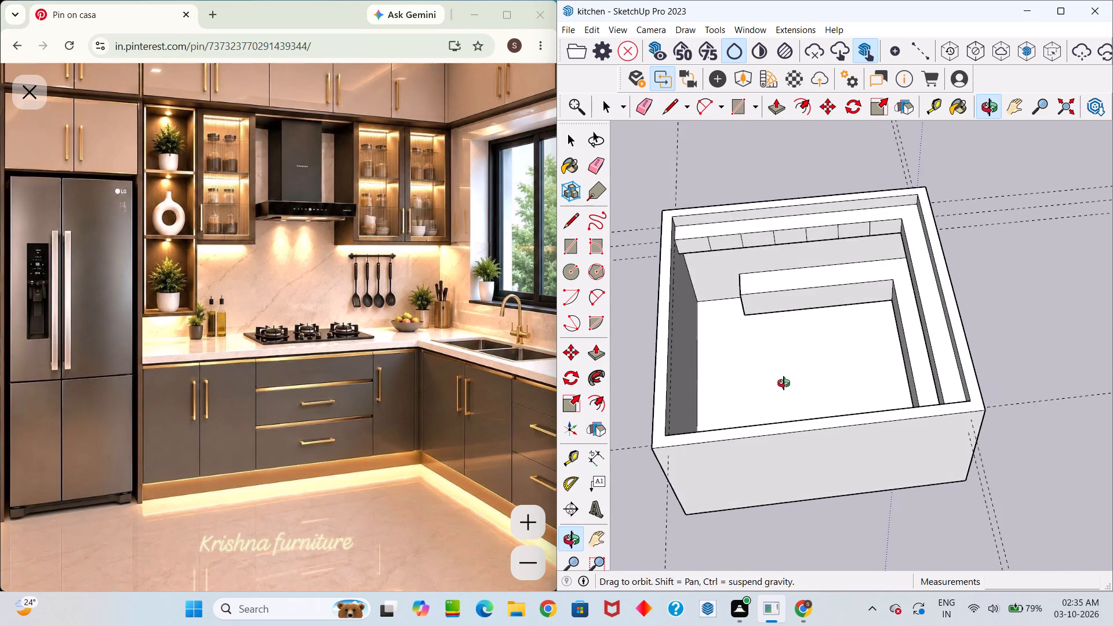
middle_drag(784, 383, 1102, 387)
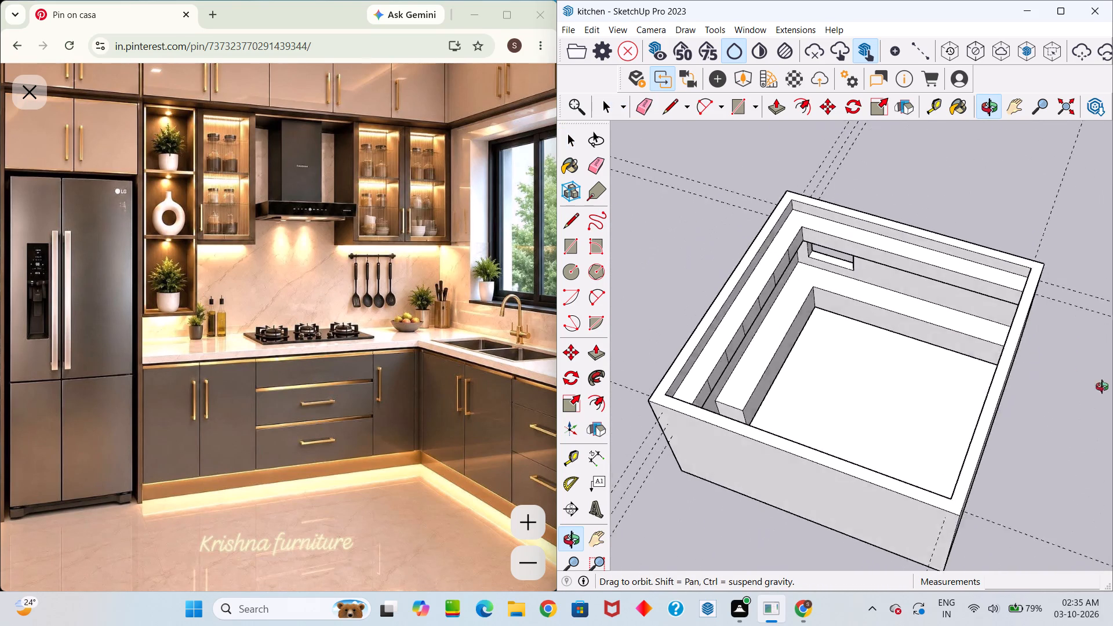
middle_drag(1102, 387, 939, 303)
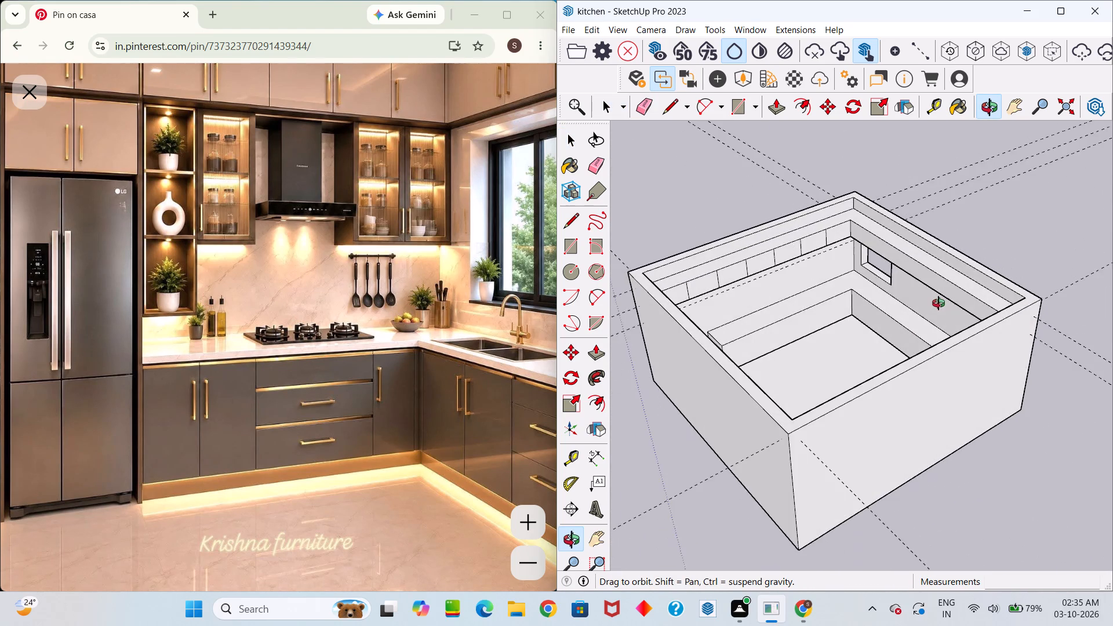
middle_drag(939, 303, 763, 343)
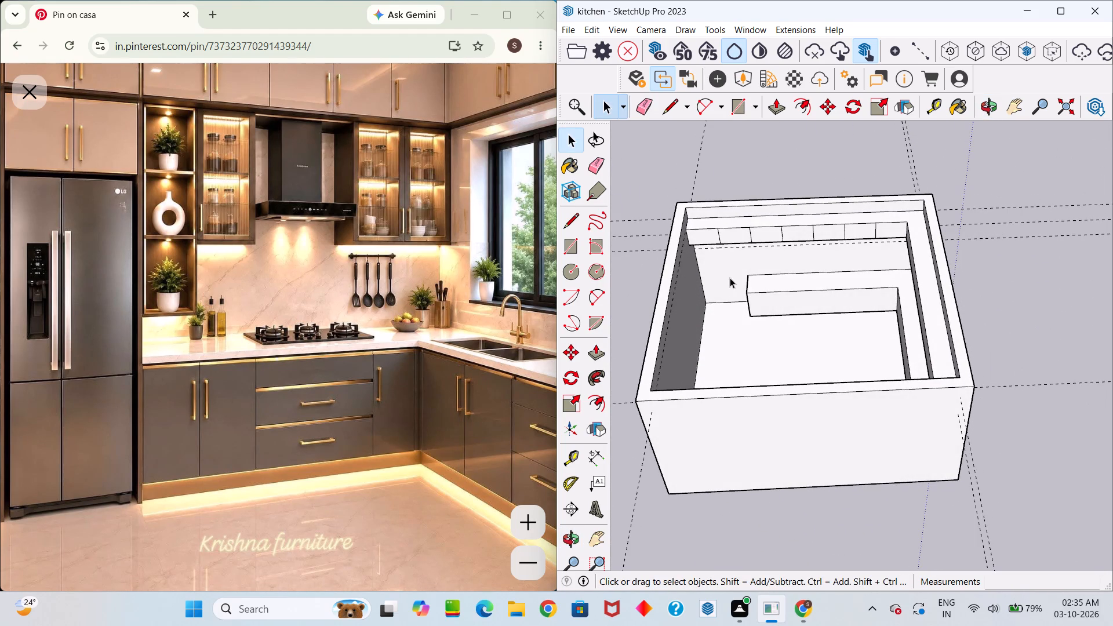
middle_drag(744, 269, 749, 226)
drag(744, 269, 749, 226)
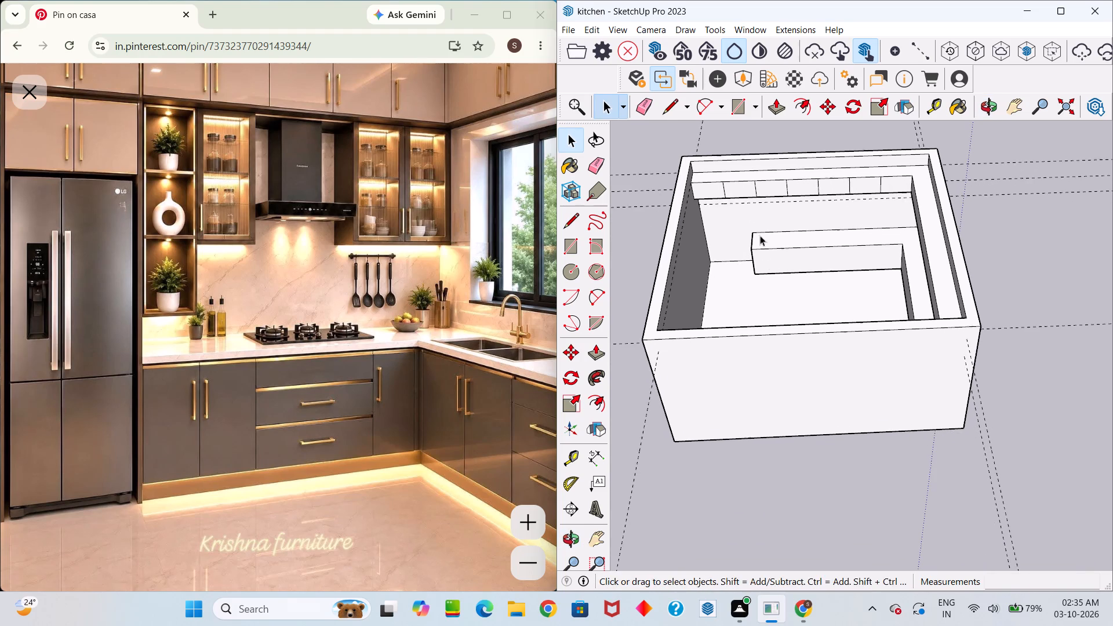
middle_drag(766, 258, 788, 185)
middle_drag(760, 184, 794, 322)
drag(760, 184, 793, 322)
middle_drag(763, 366, 760, 321)
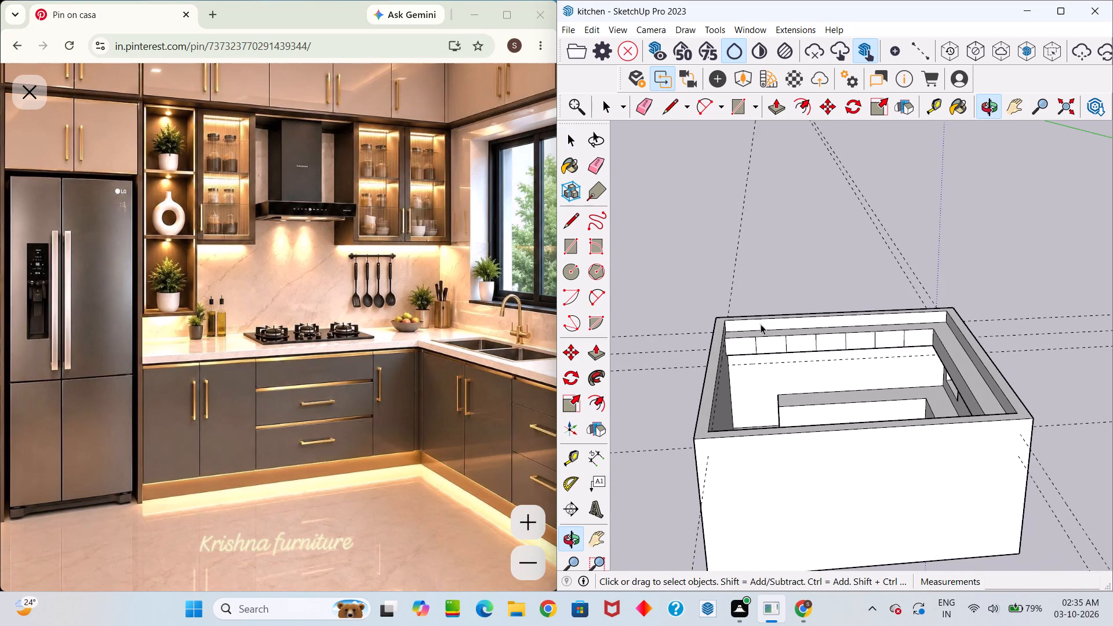
Inspect the door panel divisions on the back-wall upper cabinet block up close, near its outer end.
scroll(765, 350, up, 5)
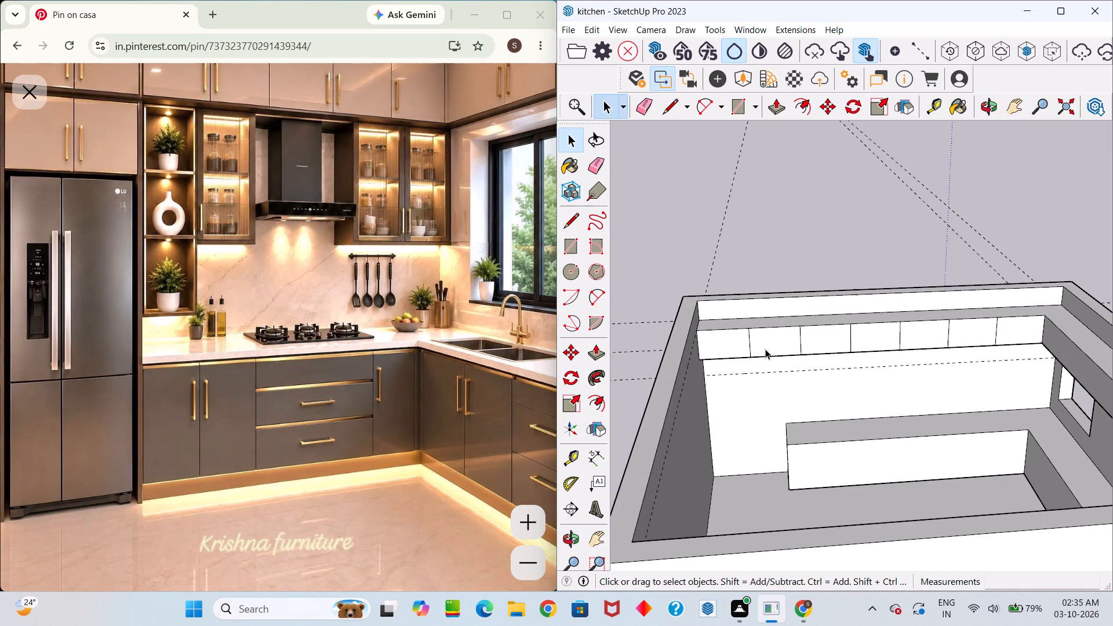
middle_drag(765, 330, 768, 303)
scroll(753, 345, up, 6)
middle_drag(752, 372, 739, 301)
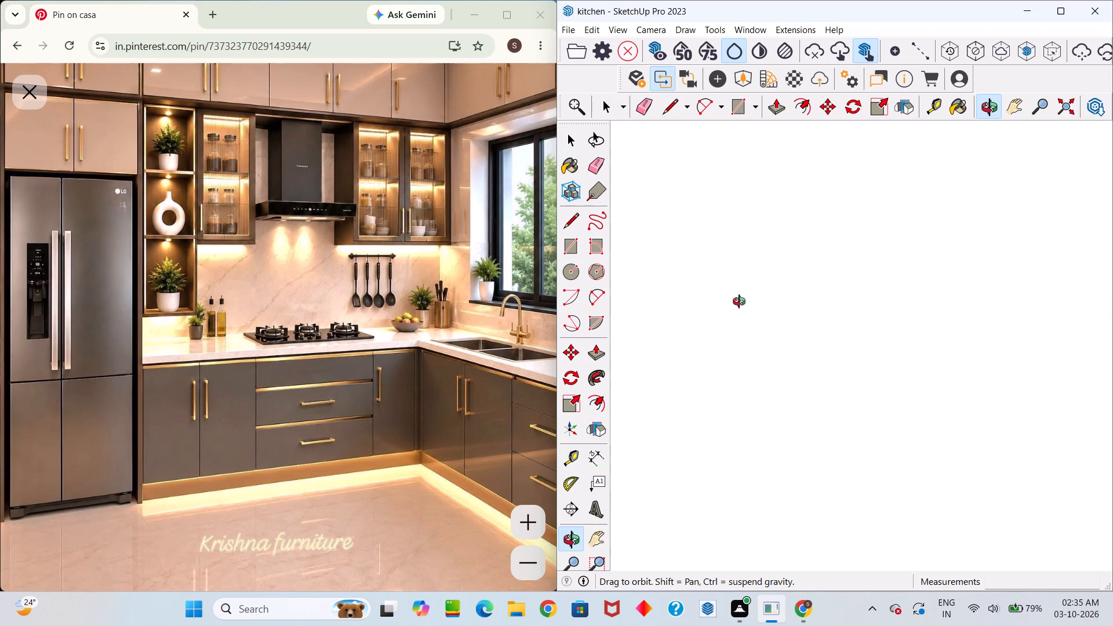
middle_drag(739, 301, 726, 358)
scroll(729, 359, up, 4)
middle_drag(795, 467, 819, 534)
drag(798, 469, 819, 534)
middle_drag(821, 506, 799, 368)
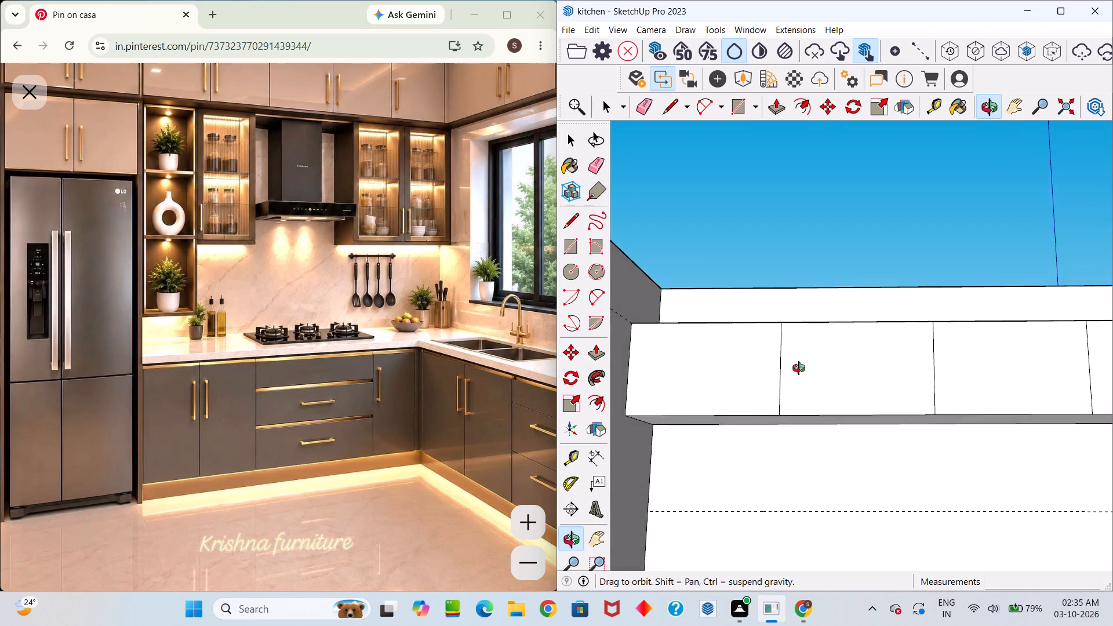
middle_drag(799, 368, 794, 359)
scroll(794, 359, down, 1)
middle_drag(781, 424, 803, 447)
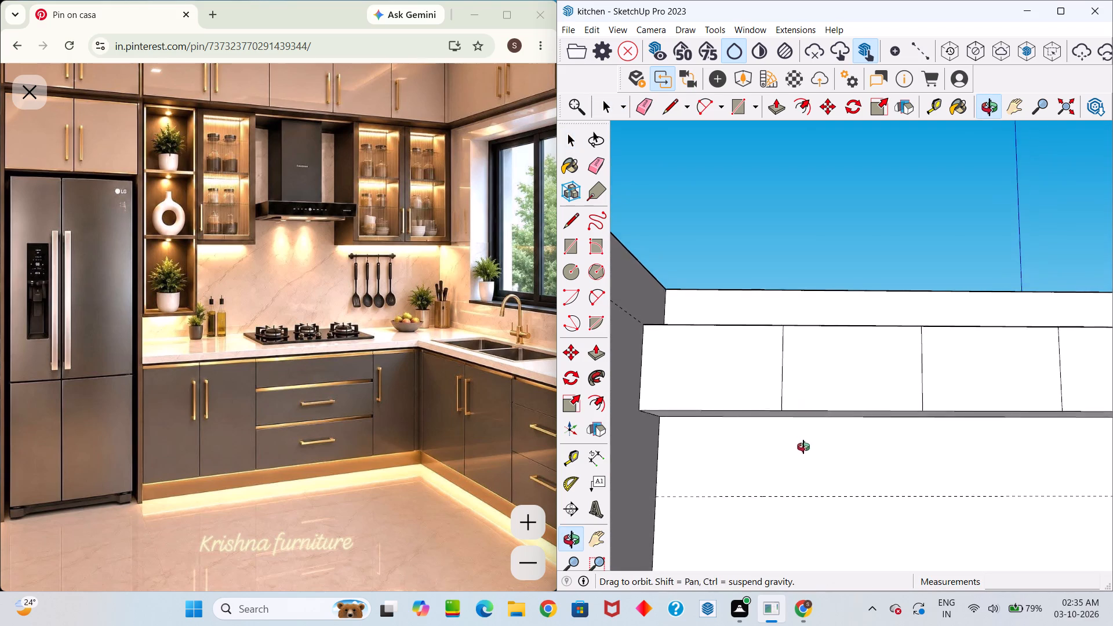
middle_drag(803, 447, 823, 469)
scroll(829, 459, down, 3)
middle_drag(835, 453, 843, 505)
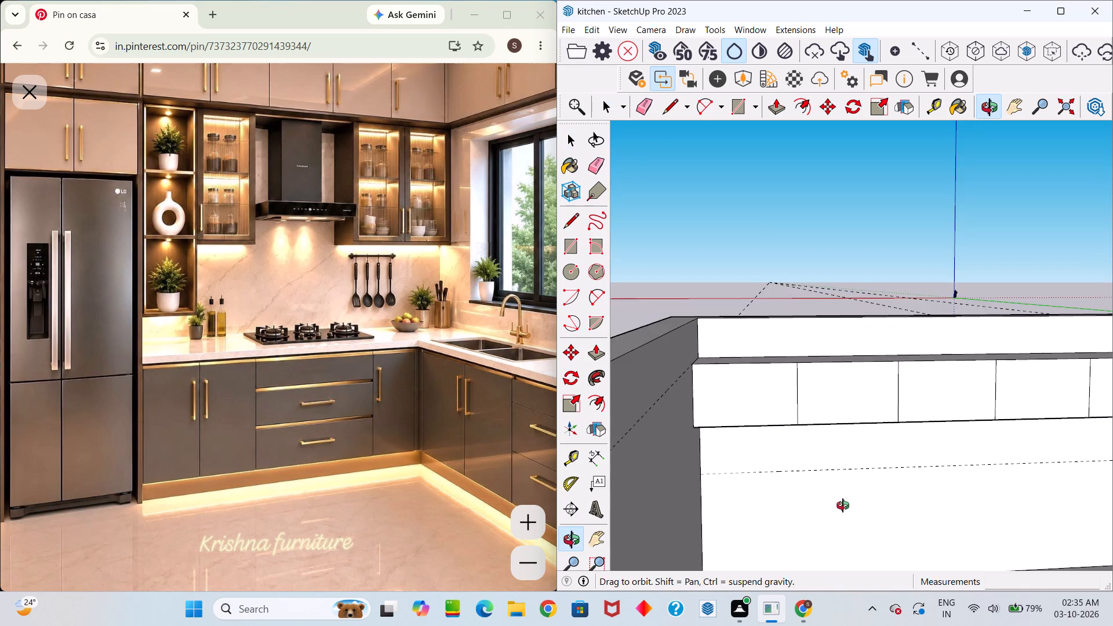
middle_drag(843, 505, 836, 494)
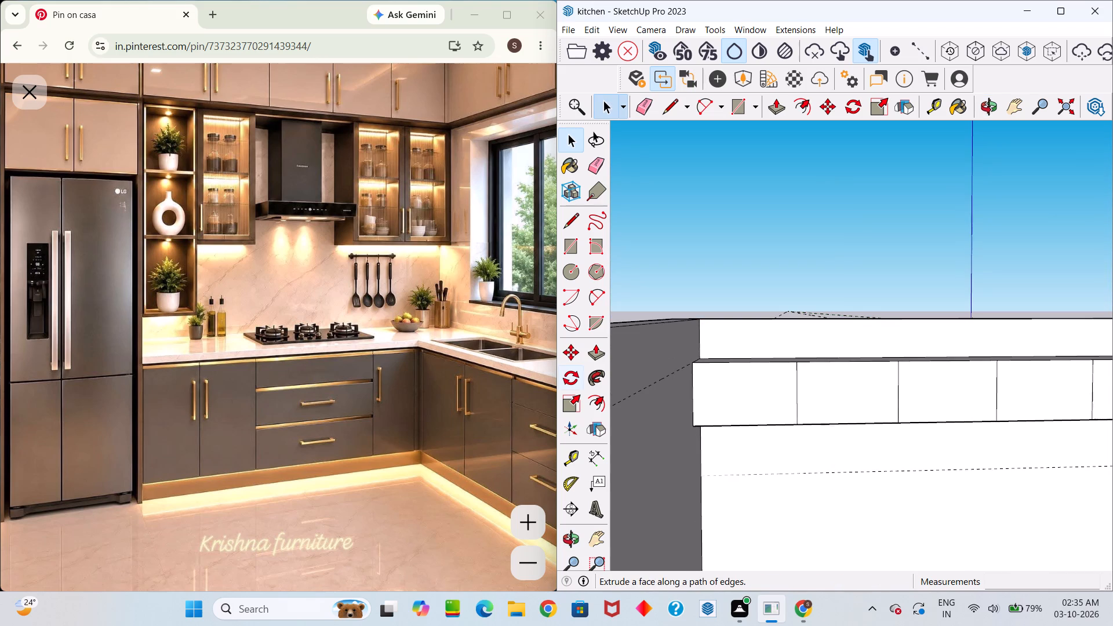
Compare the upper cabinet doors in the kitchen reference image with the outer end of the model's back-wall upper cabinet block.
scroll(333, 198, up, 11)
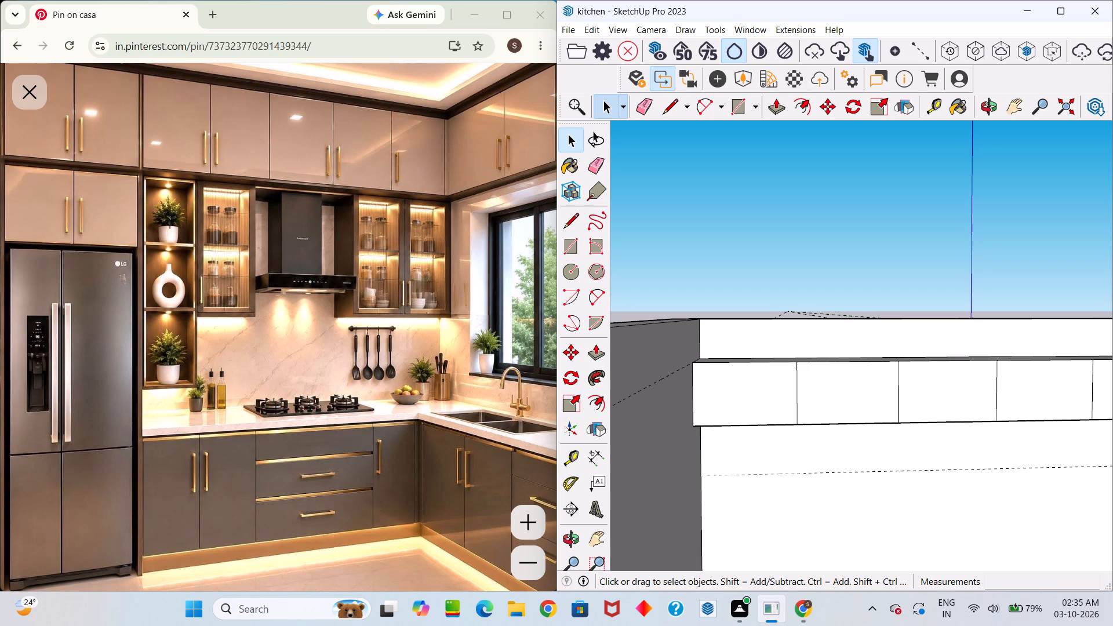
scroll(846, 383, down, 2)
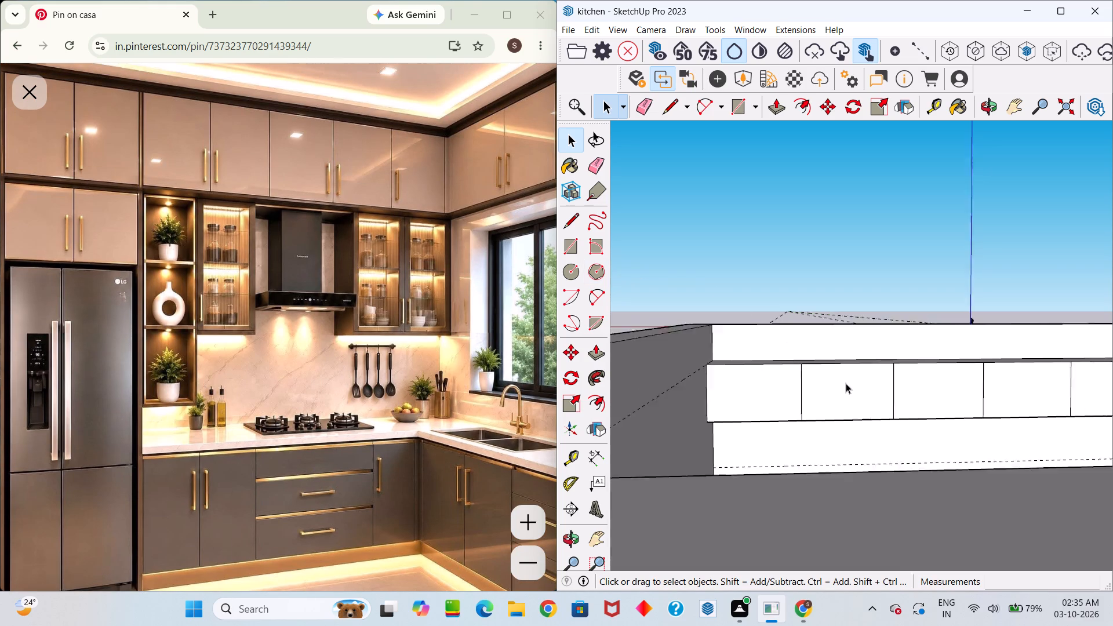
scroll(846, 383, down, 2)
middle_drag(846, 383, 842, 431)
middle_drag(737, 354, 697, 356)
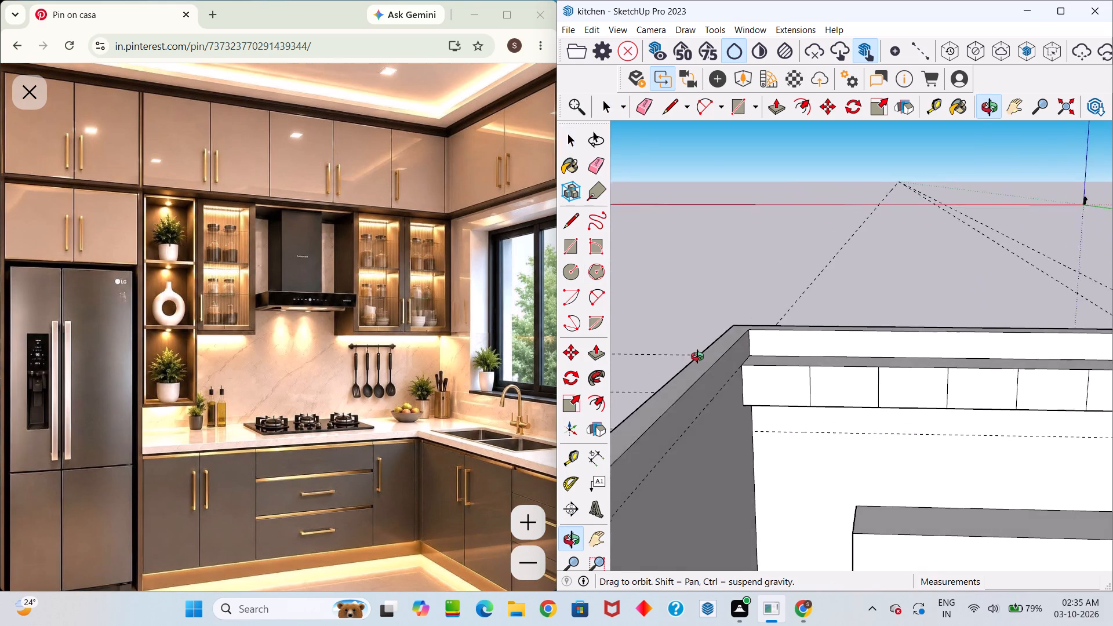
middle_drag(697, 356, 665, 398)
scroll(746, 402, up, 3)
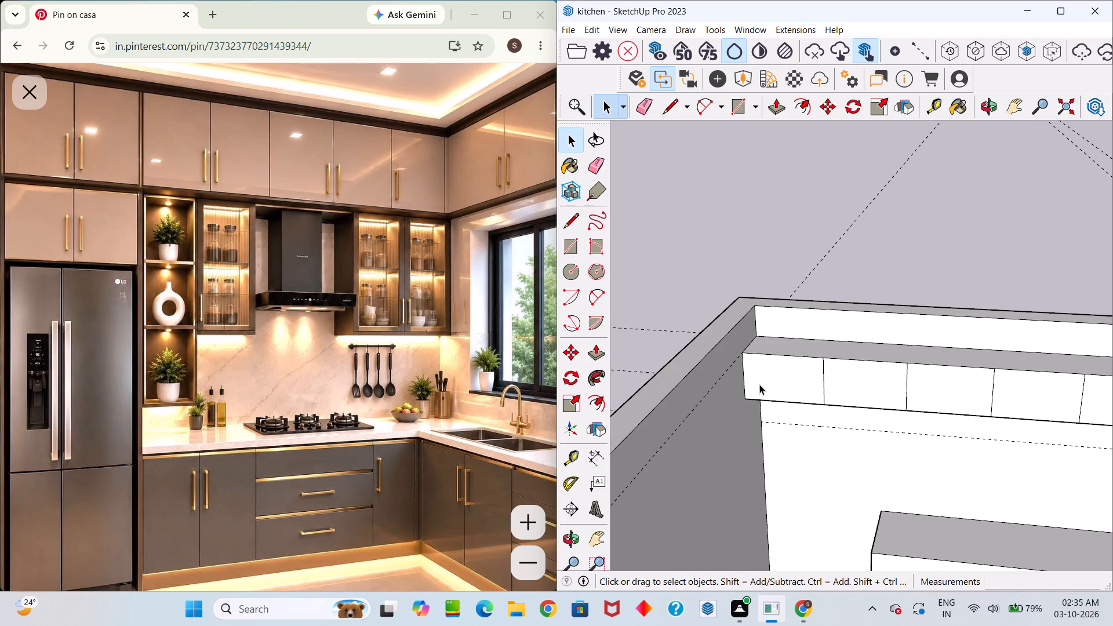
middle_drag(759, 384, 654, 368)
drag(759, 384, 653, 363)
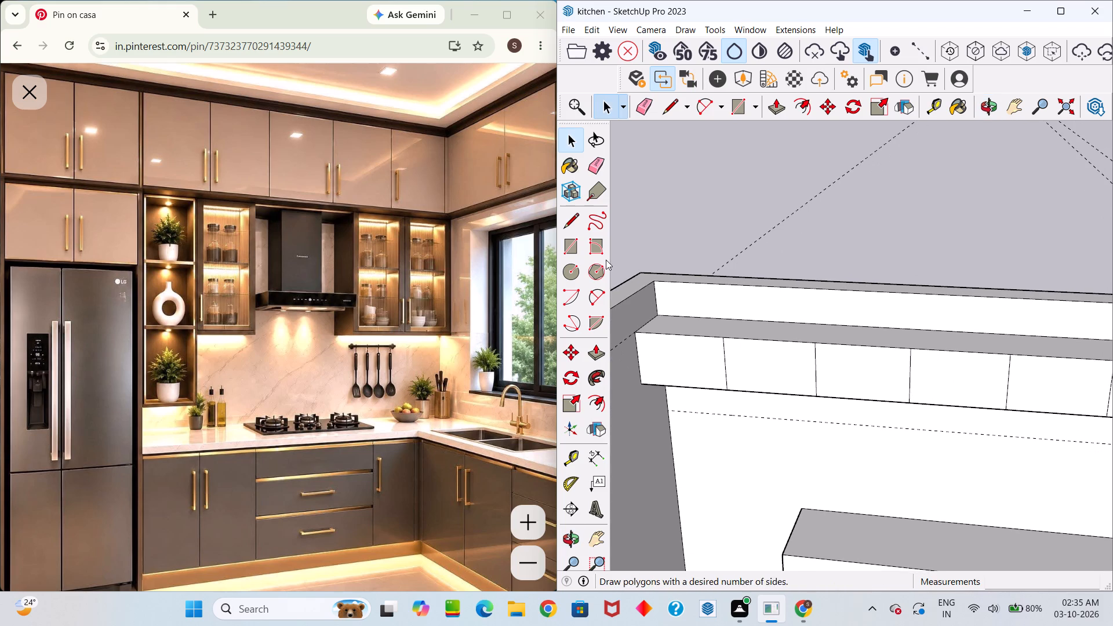
scroll(701, 410, up, 5)
scroll(713, 420, down, 7)
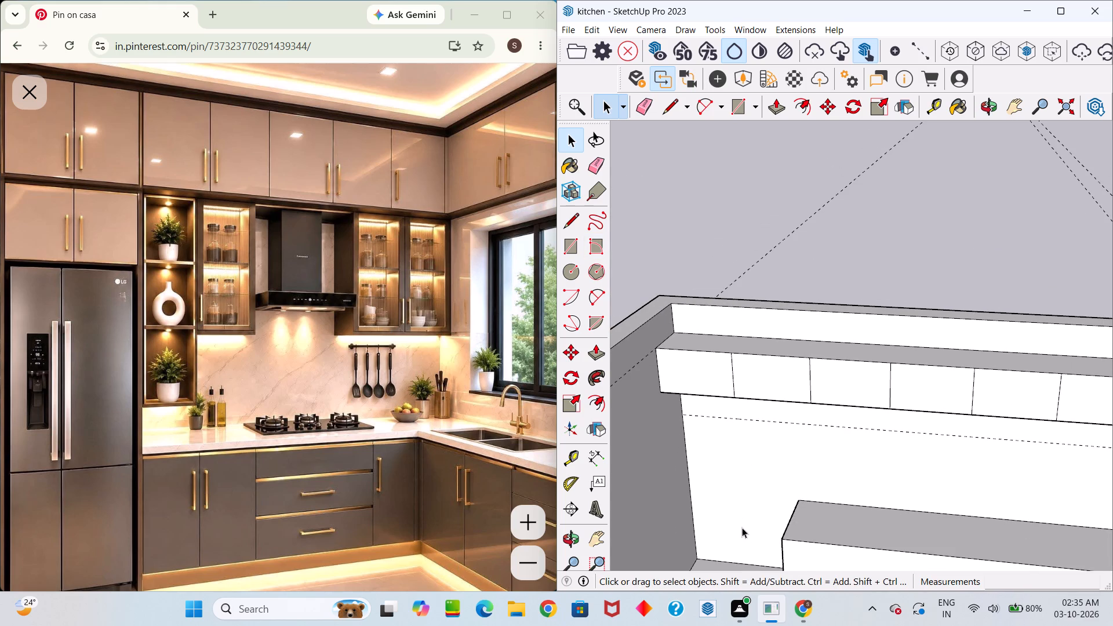
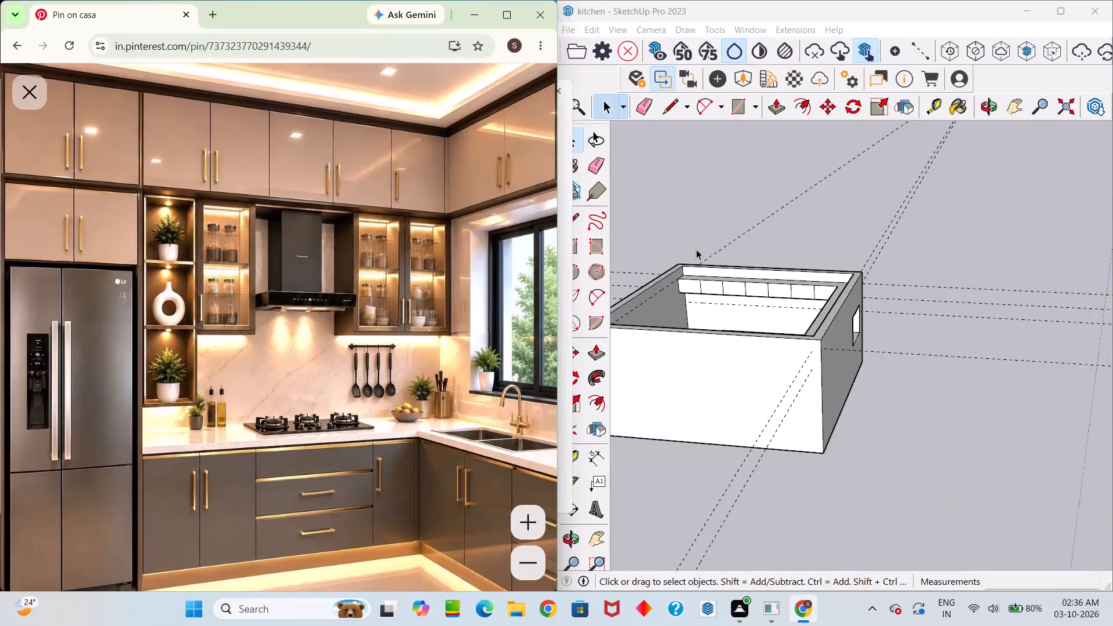
Copy the corner edge of the window wall's overhead cabinet face 17' 1" to its far end, dividing the face into 5 equal sections.
scroll(710, 236, down, 2)
middle_drag(653, 224, 683, 213)
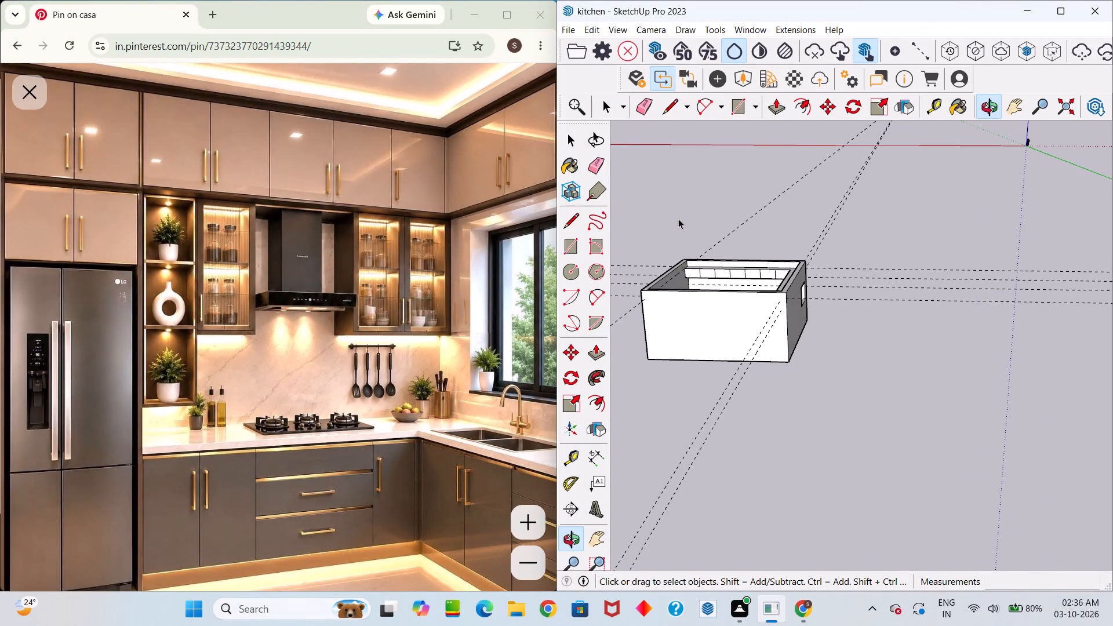
scroll(674, 243, down, 1)
middle_drag(748, 313, 844, 346)
scroll(715, 292, up, 7)
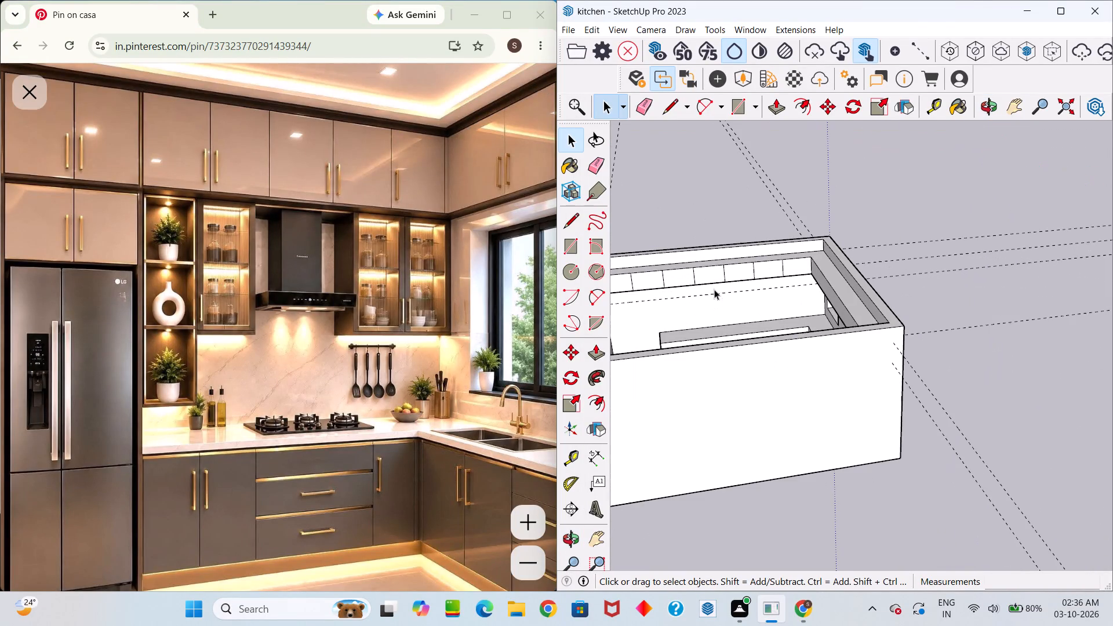
middle_drag(716, 286, 902, 332)
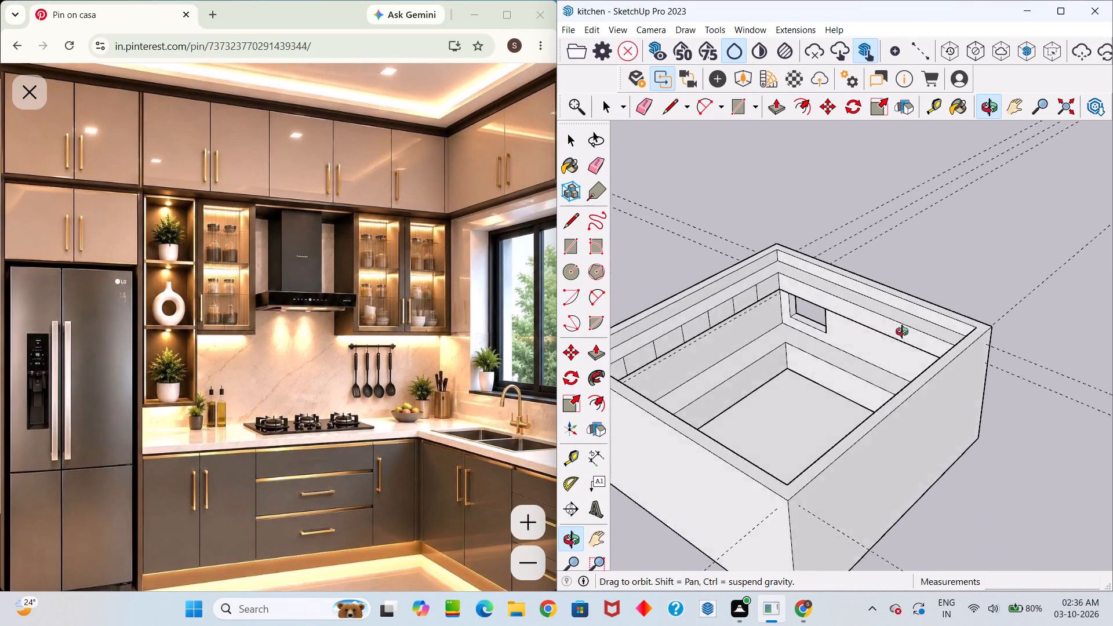
middle_drag(902, 332, 1055, 297)
scroll(786, 304, up, 5)
scroll(781, 306, down, 3)
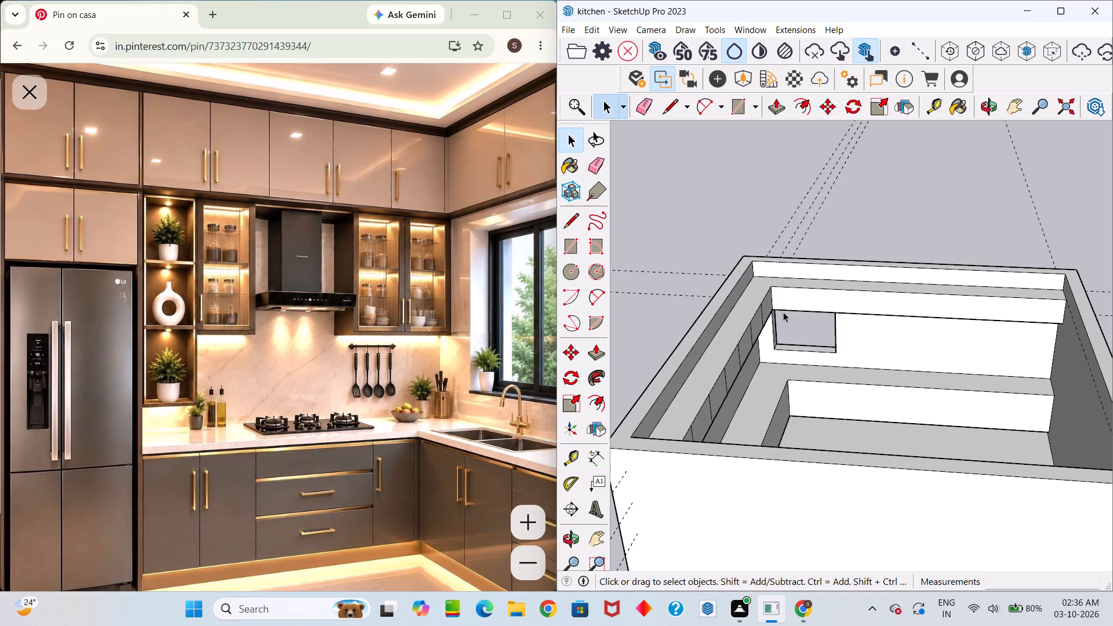
middle_drag(799, 319, 830, 311)
scroll(790, 310, up, 4)
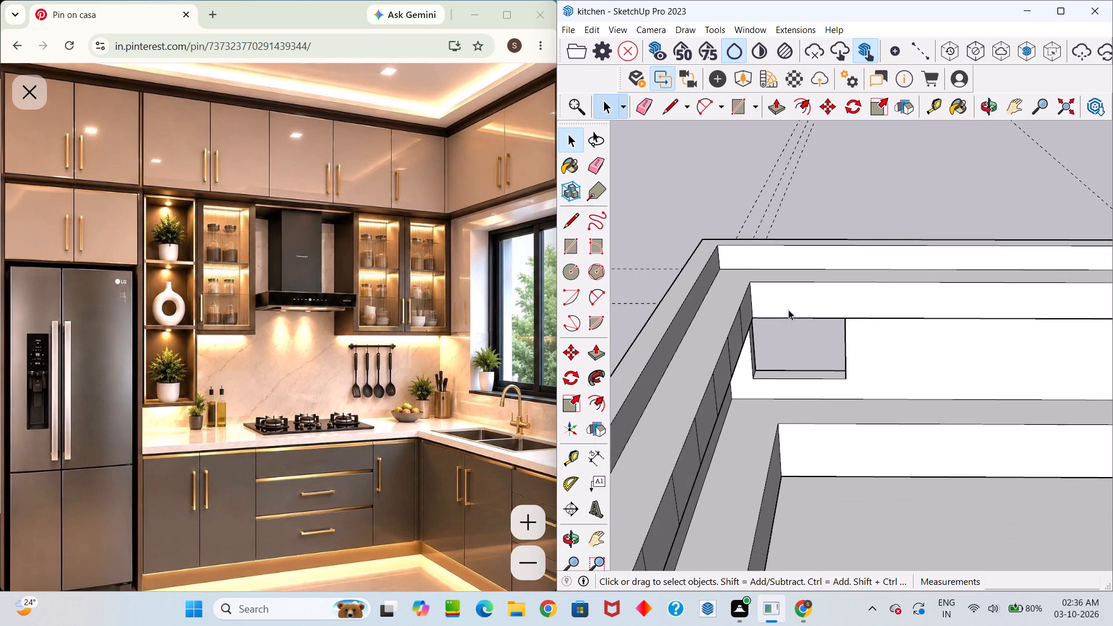
scroll(788, 310, up, 5)
click(727, 277)
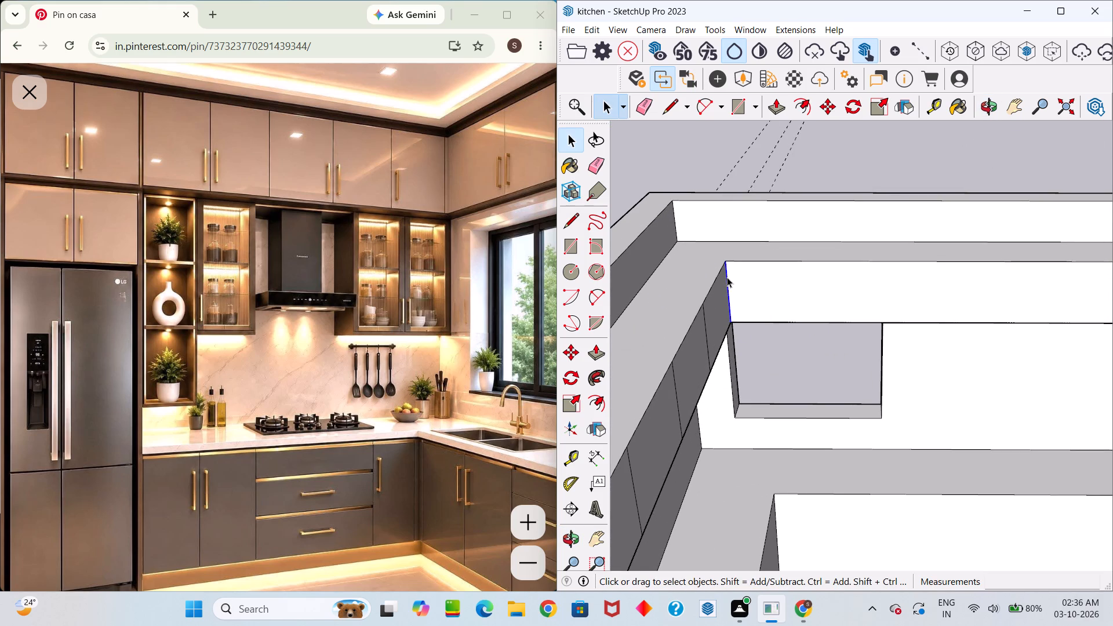
key(space)
text(m)
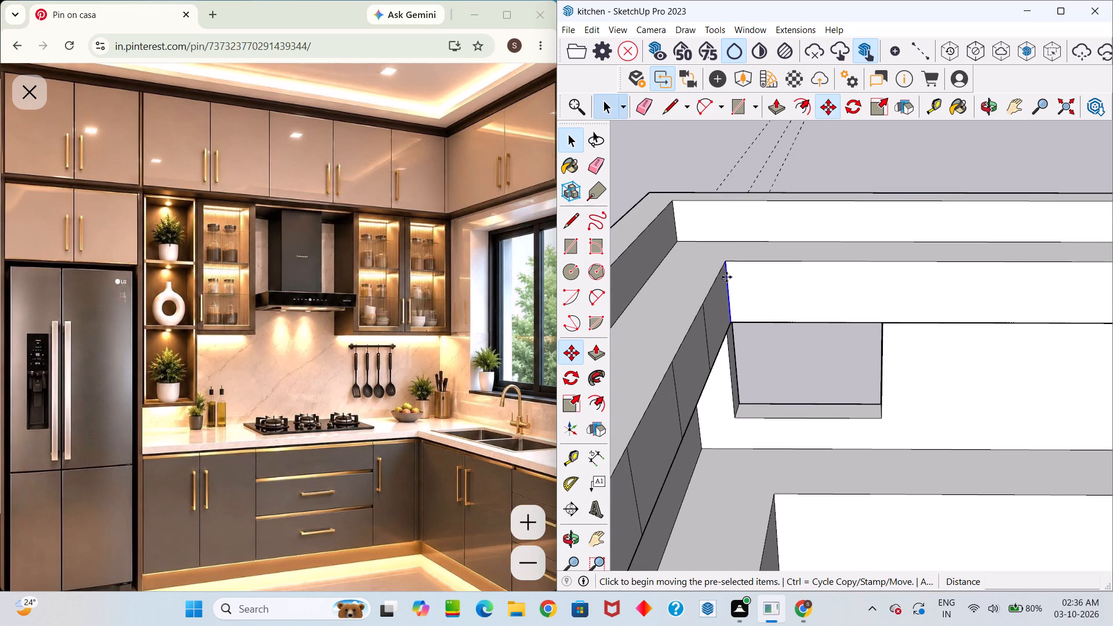
click(726, 277)
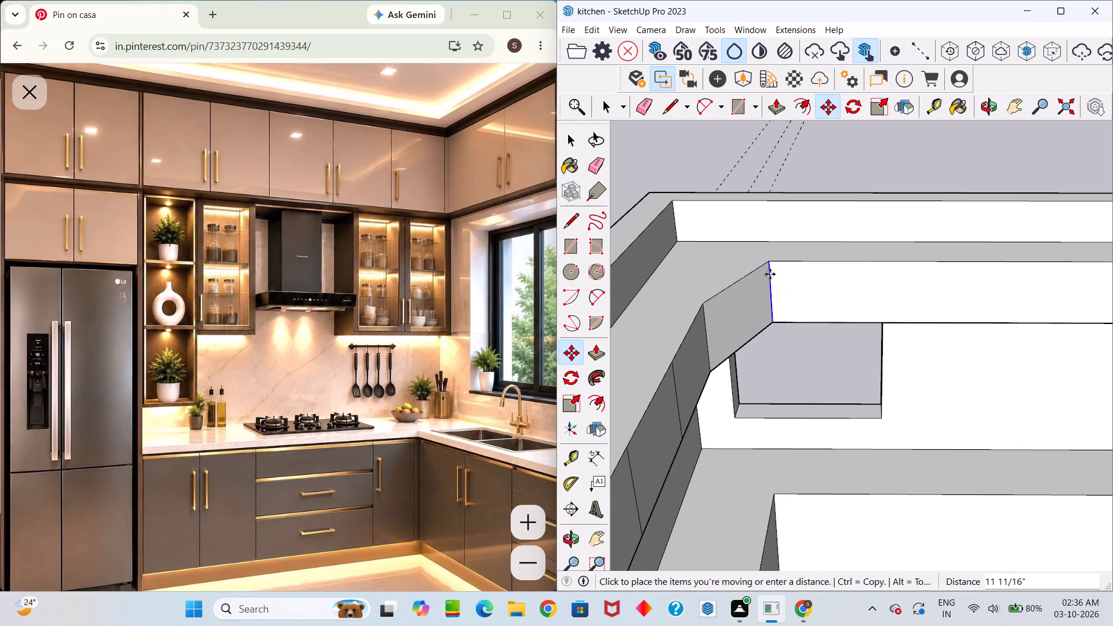
scroll(770, 274, down, 18)
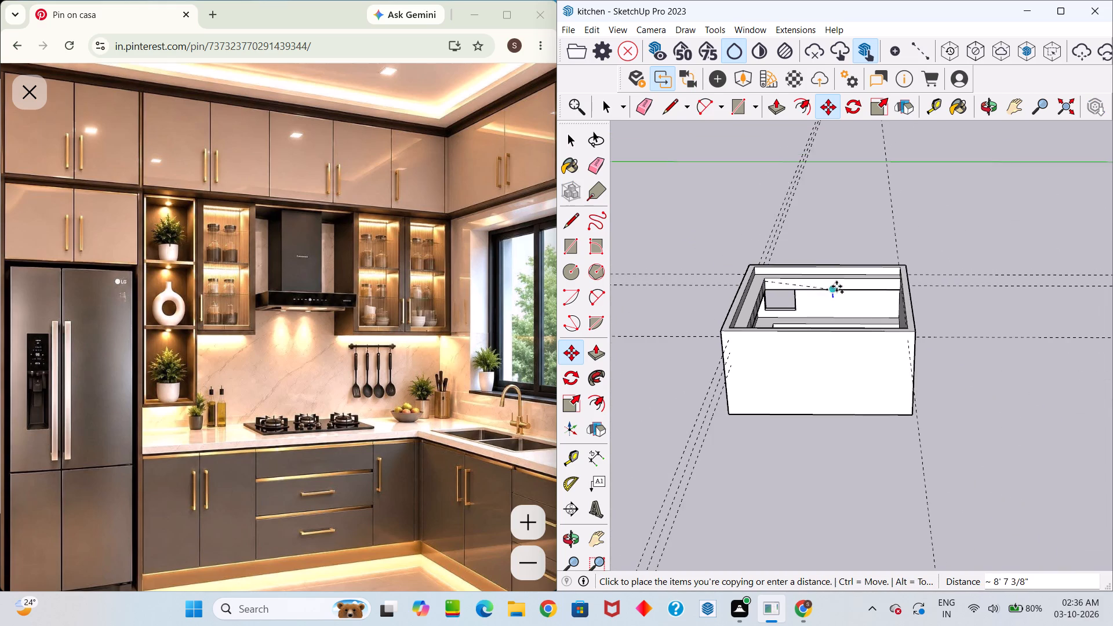
scroll(837, 286, up, 10)
scroll(890, 281, up, 10)
scroll(939, 272, down, 12)
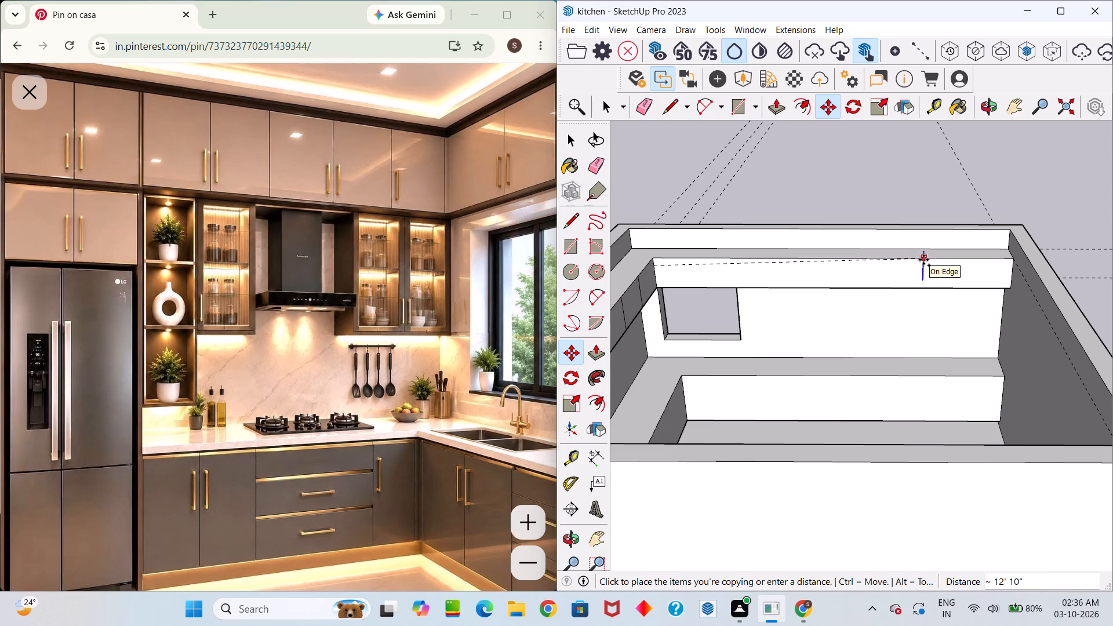
click(1010, 271)
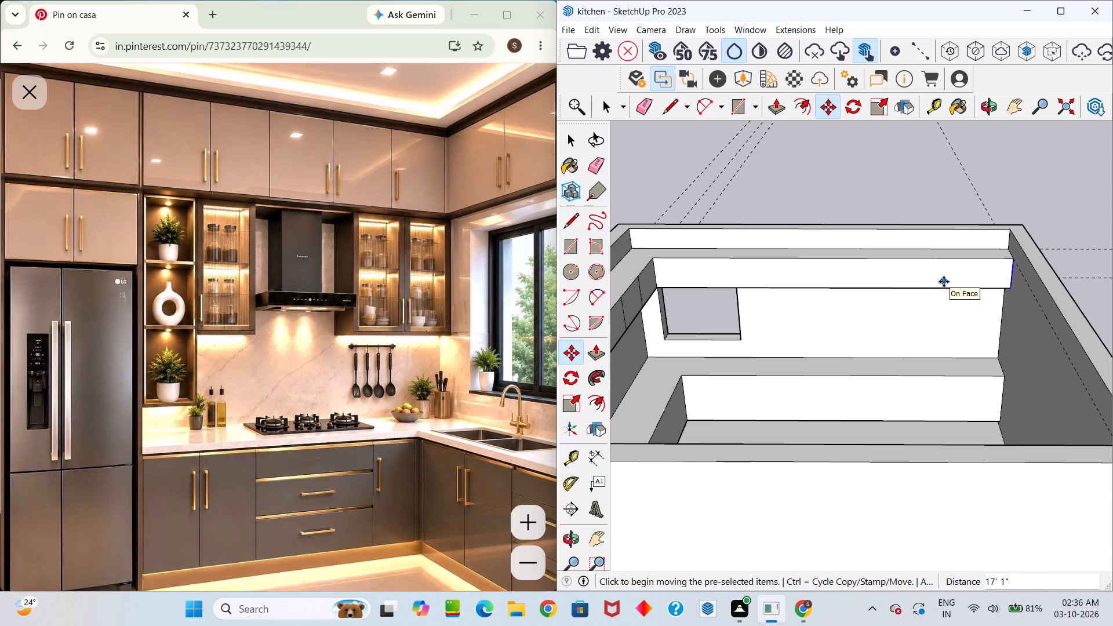
text(/5)
key(Return)
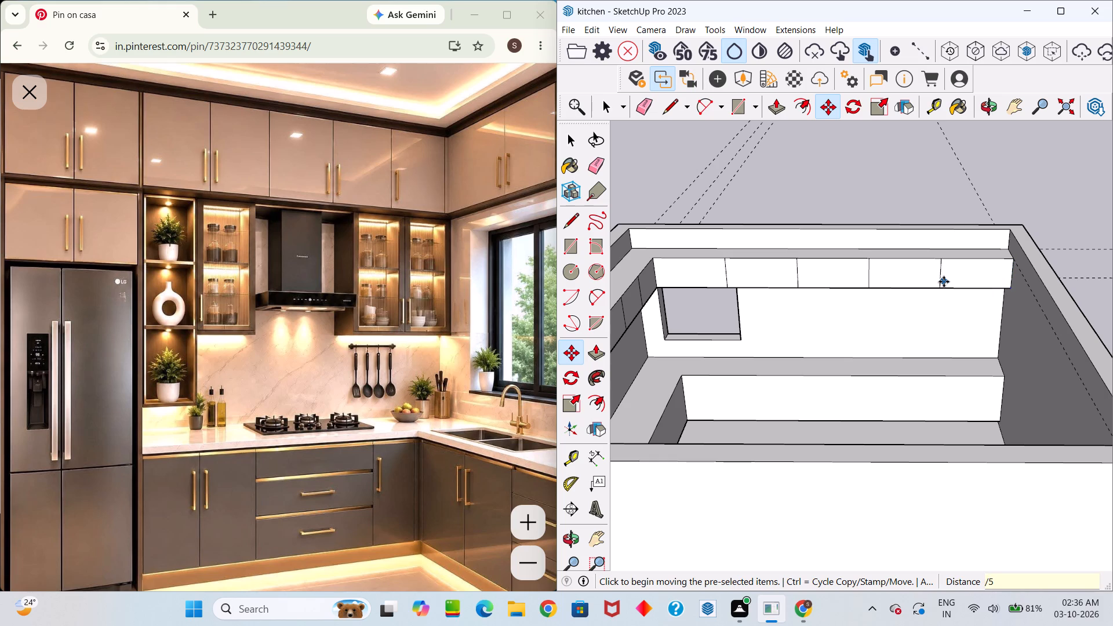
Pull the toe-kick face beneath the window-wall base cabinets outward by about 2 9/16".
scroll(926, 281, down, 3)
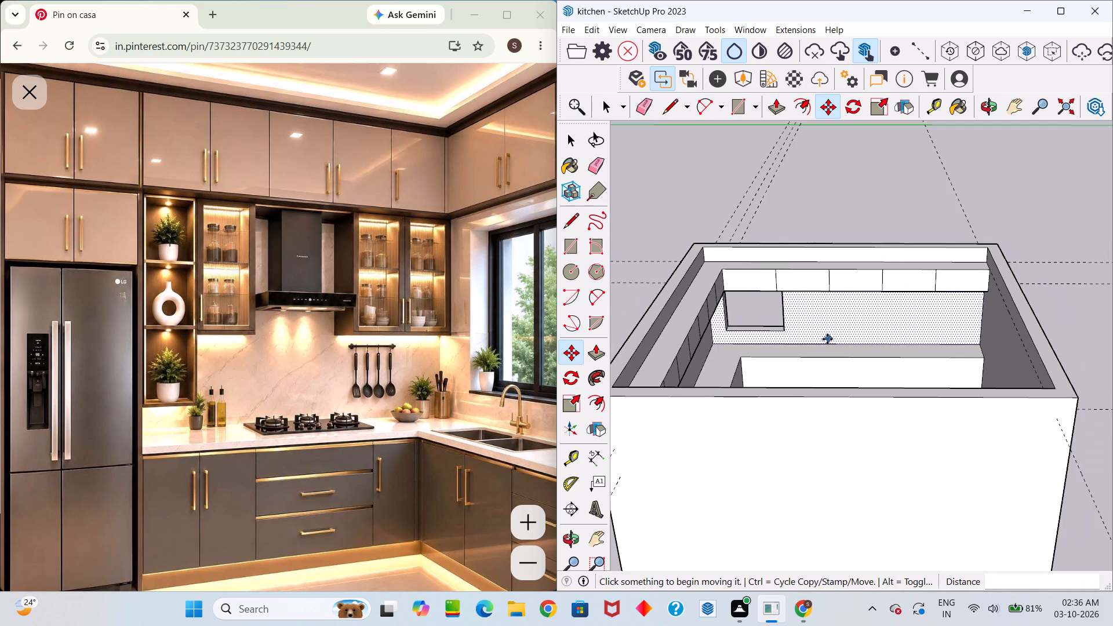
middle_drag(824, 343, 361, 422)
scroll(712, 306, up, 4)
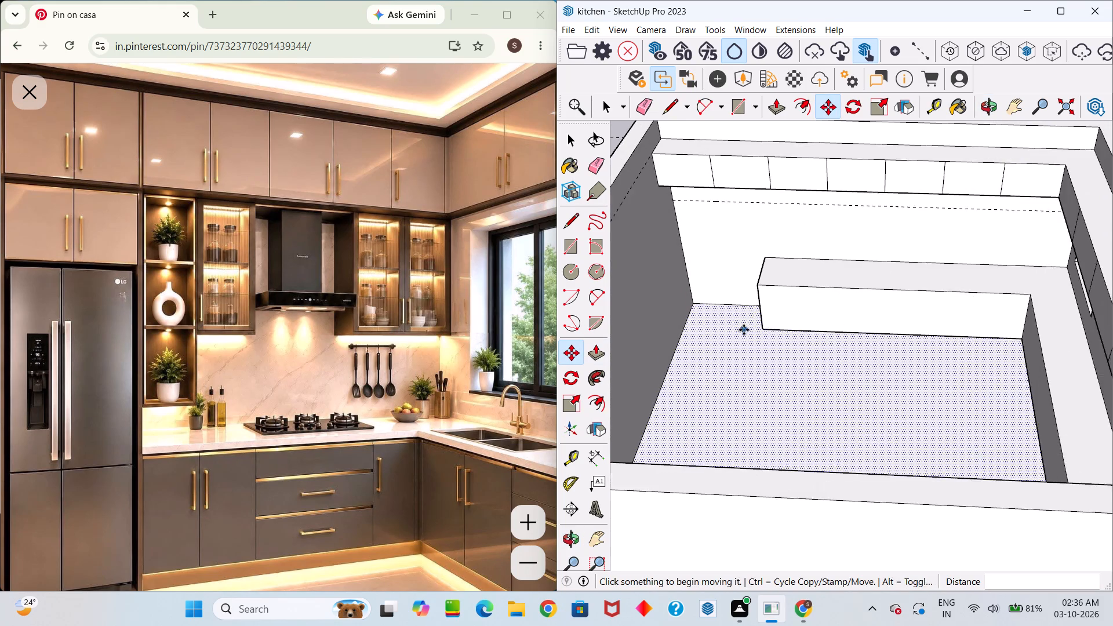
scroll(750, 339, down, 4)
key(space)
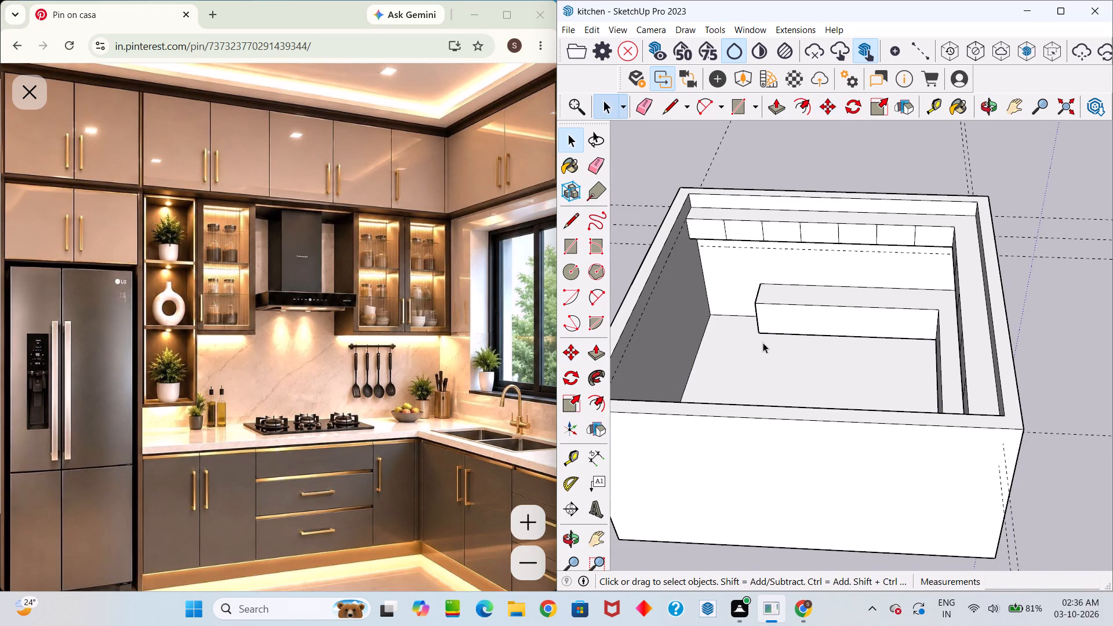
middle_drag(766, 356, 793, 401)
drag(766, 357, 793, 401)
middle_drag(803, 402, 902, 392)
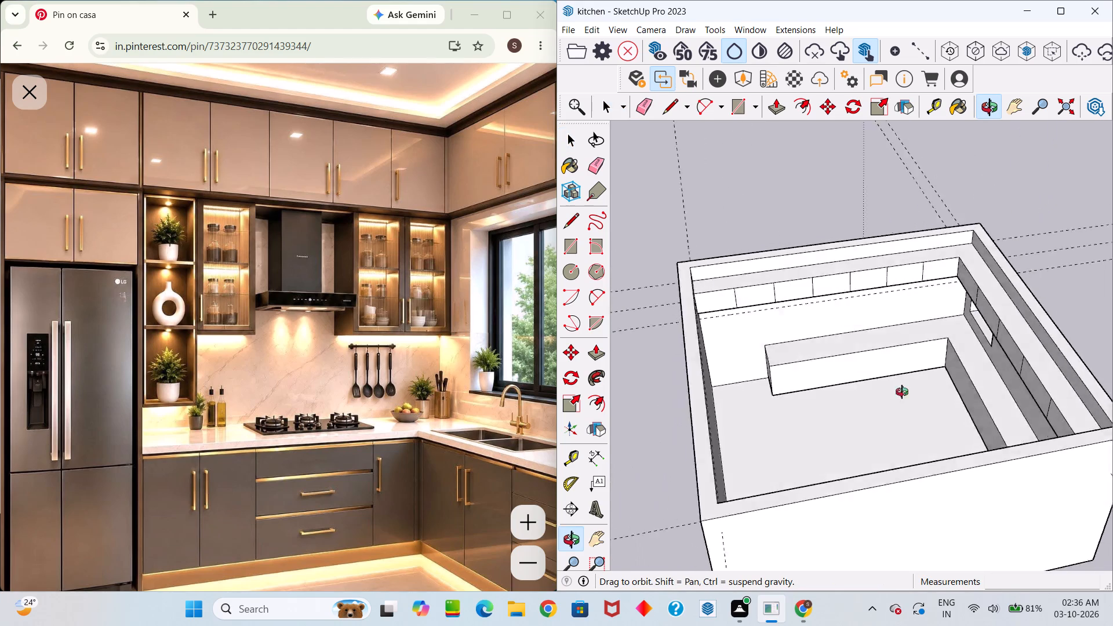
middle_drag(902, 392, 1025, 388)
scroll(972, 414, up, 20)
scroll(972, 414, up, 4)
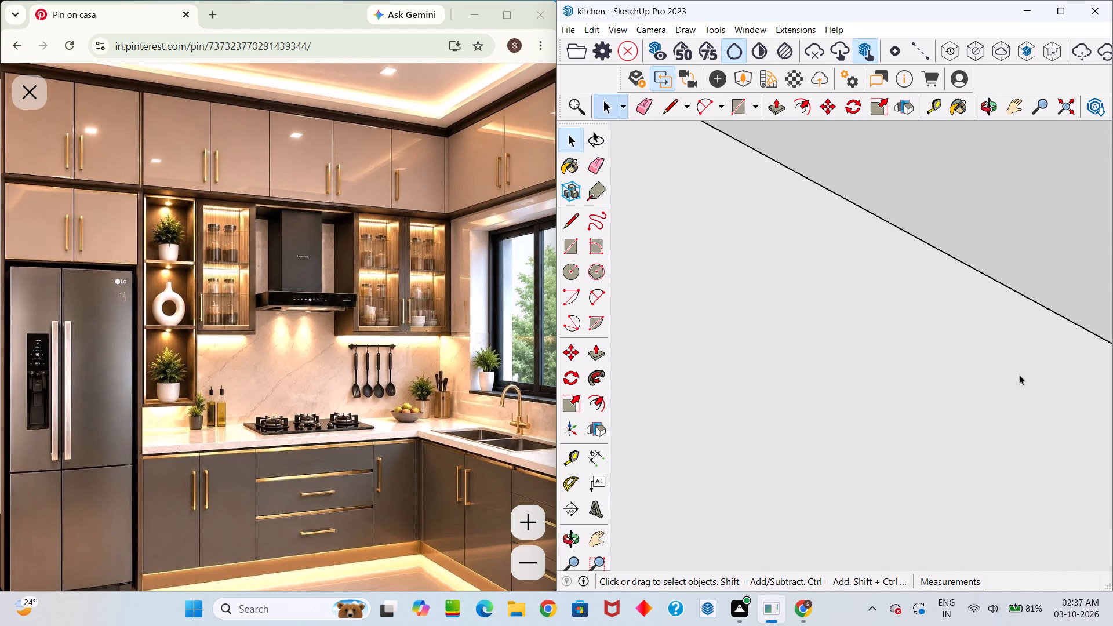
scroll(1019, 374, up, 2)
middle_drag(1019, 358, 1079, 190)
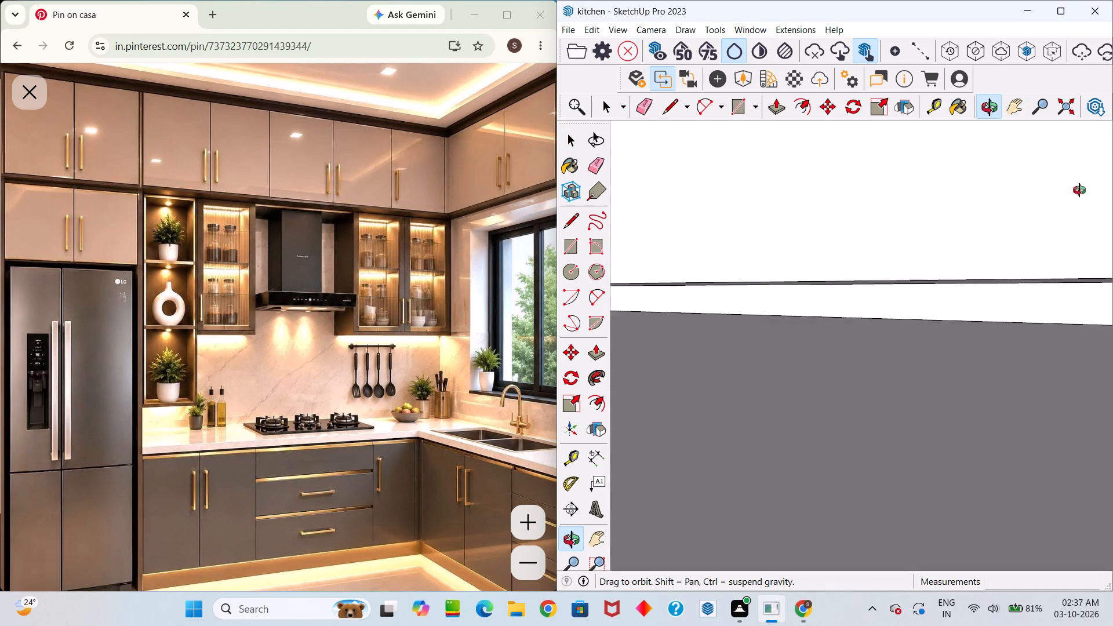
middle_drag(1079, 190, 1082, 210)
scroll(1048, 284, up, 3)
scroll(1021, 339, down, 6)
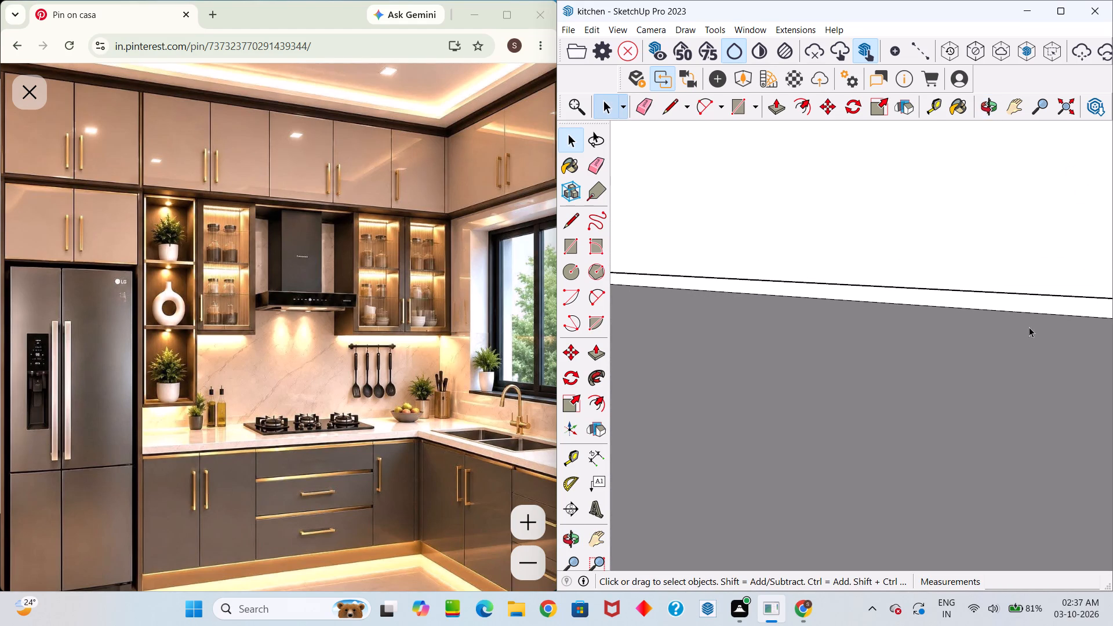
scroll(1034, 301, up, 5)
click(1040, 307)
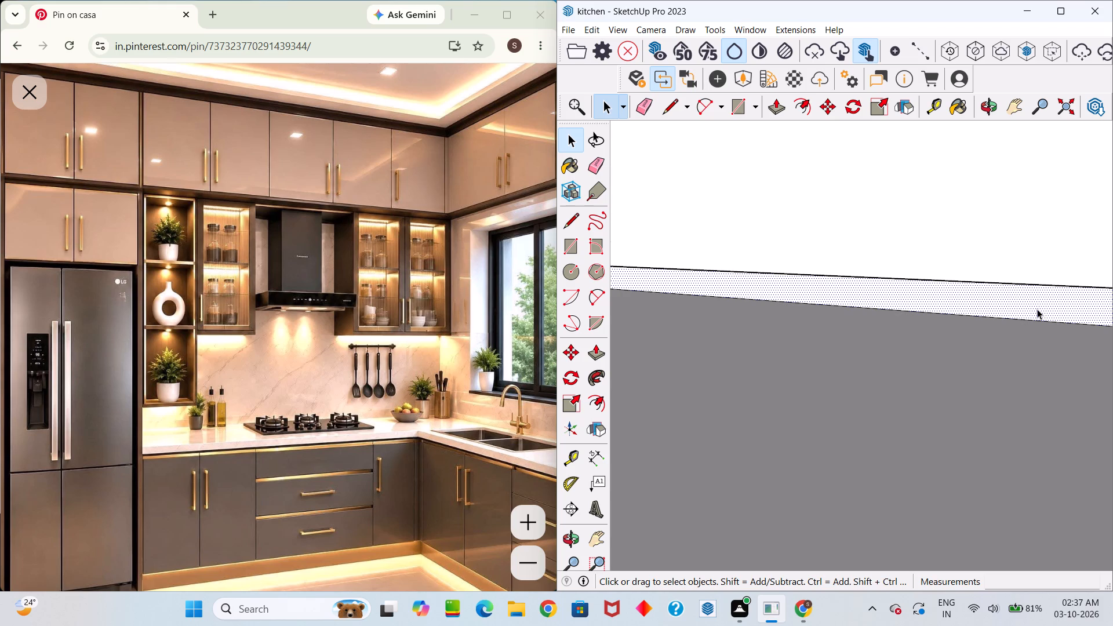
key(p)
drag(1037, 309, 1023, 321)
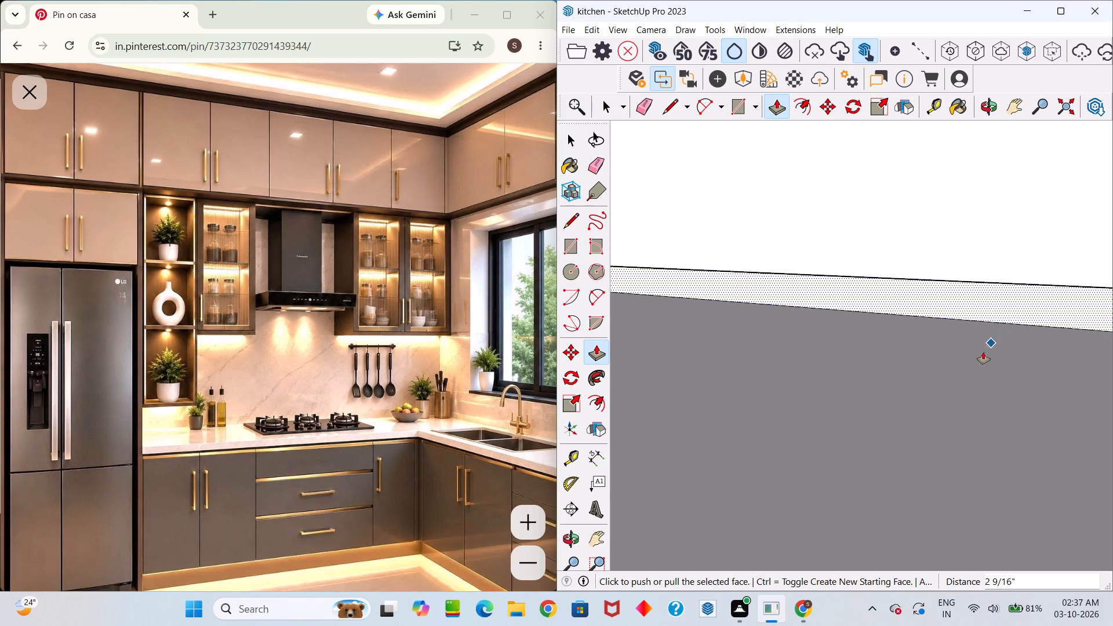
Pull the toe-kick face under the window-wall base cabinets out flush with the cabinet front.
scroll(977, 361, down, 18)
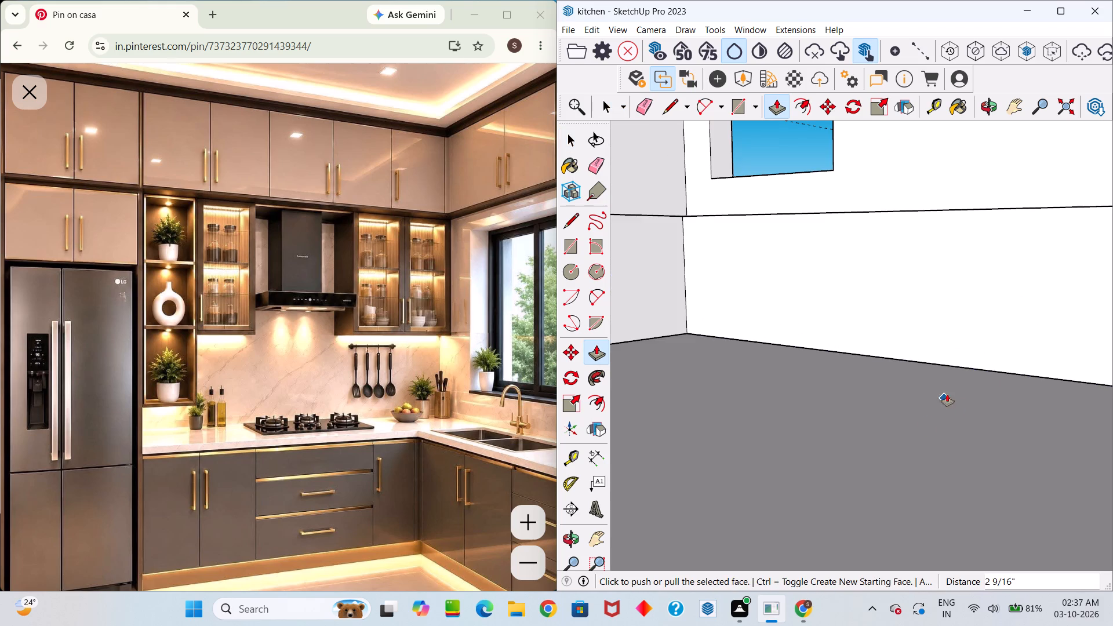
middle_drag(997, 352, 1010, 334)
scroll(1002, 381, up, 4)
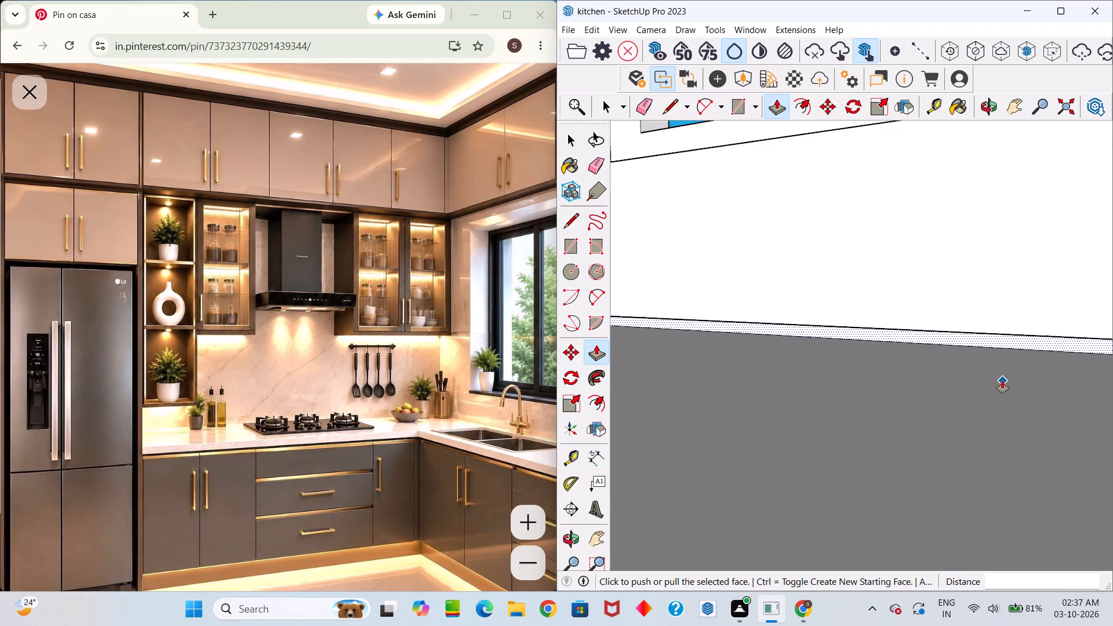
scroll(1002, 381, up, 2)
scroll(1032, 342, up, 15)
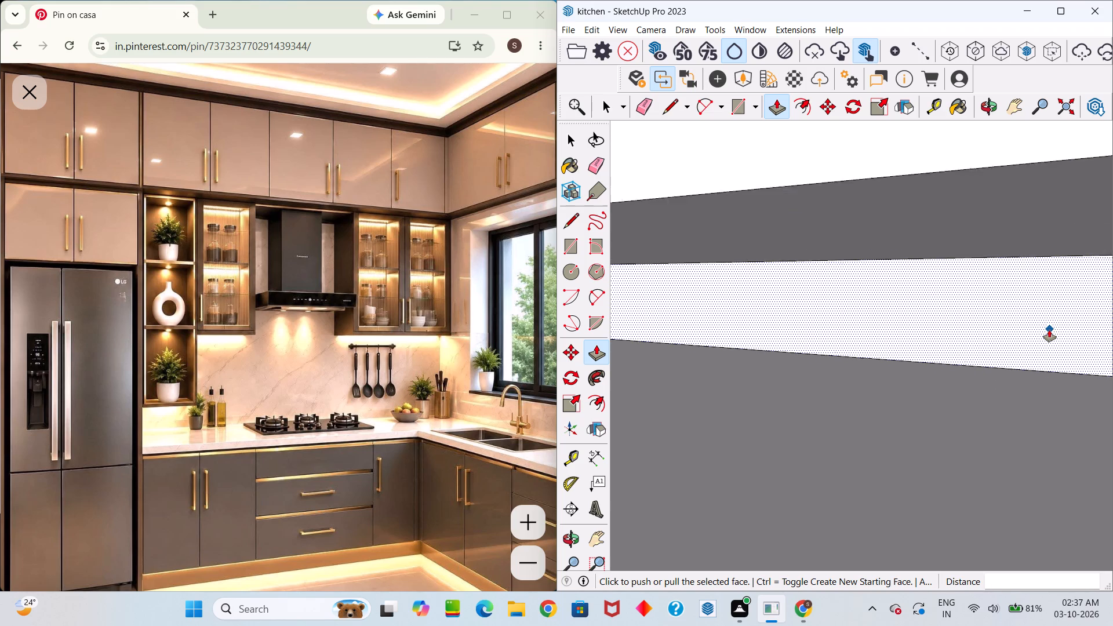
click(1049, 328)
scroll(980, 381, down, 5)
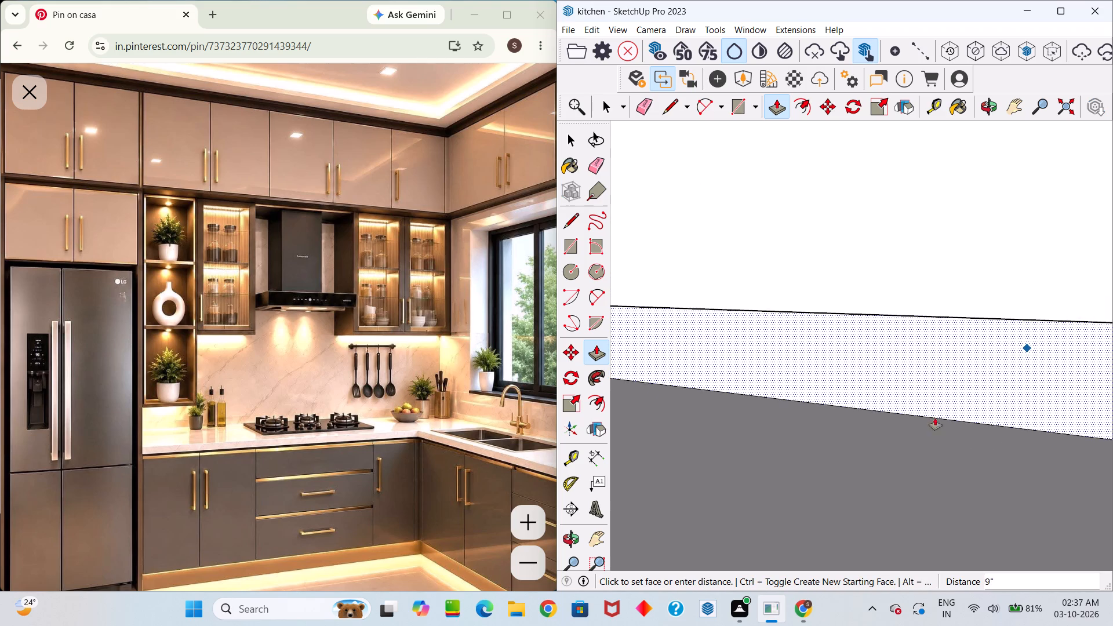
middle_drag(876, 381, 954, 427)
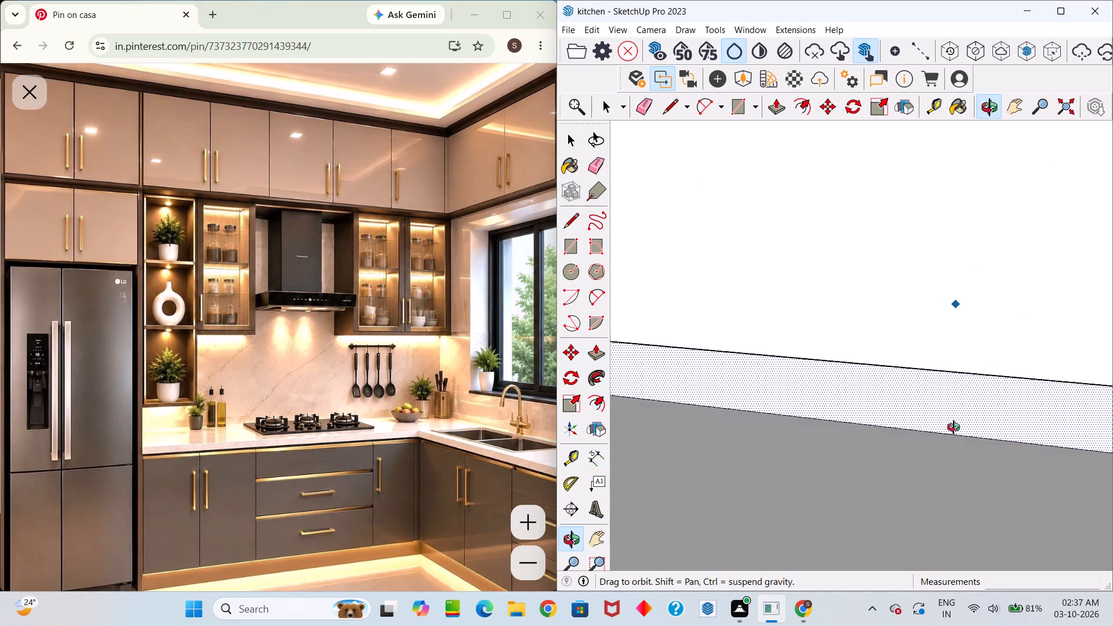
middle_drag(954, 427, 933, 341)
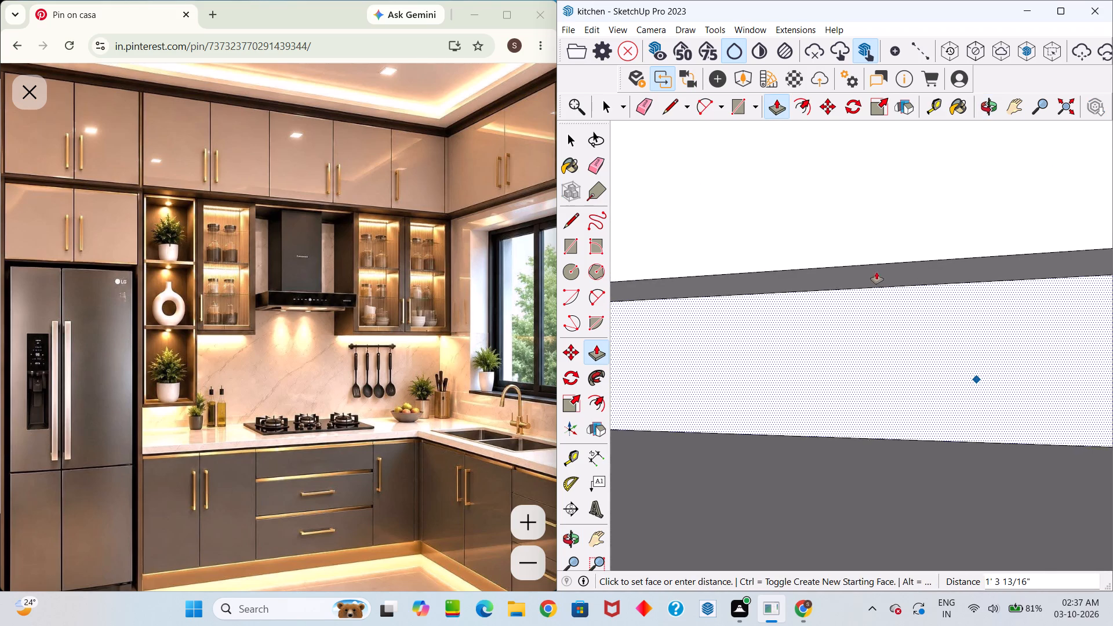
click(876, 256)
Push the toe-kick face under the window-wall base cabinets inward by 1".
middle_drag(877, 286, 929, 451)
scroll(926, 449, down, 12)
click(926, 417)
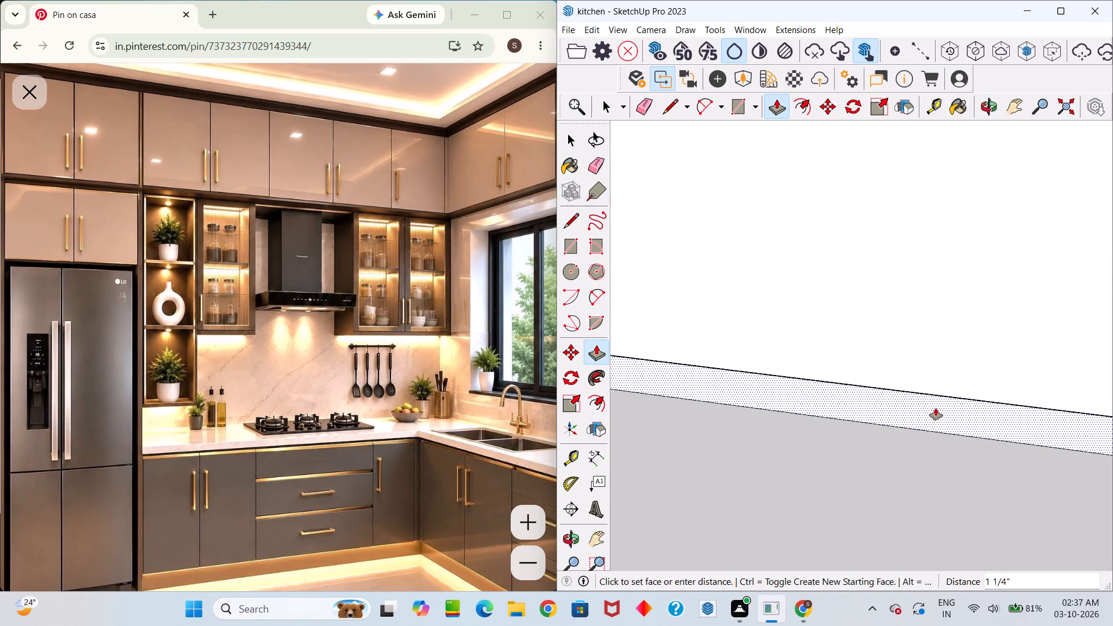
key(1)
key(Return)
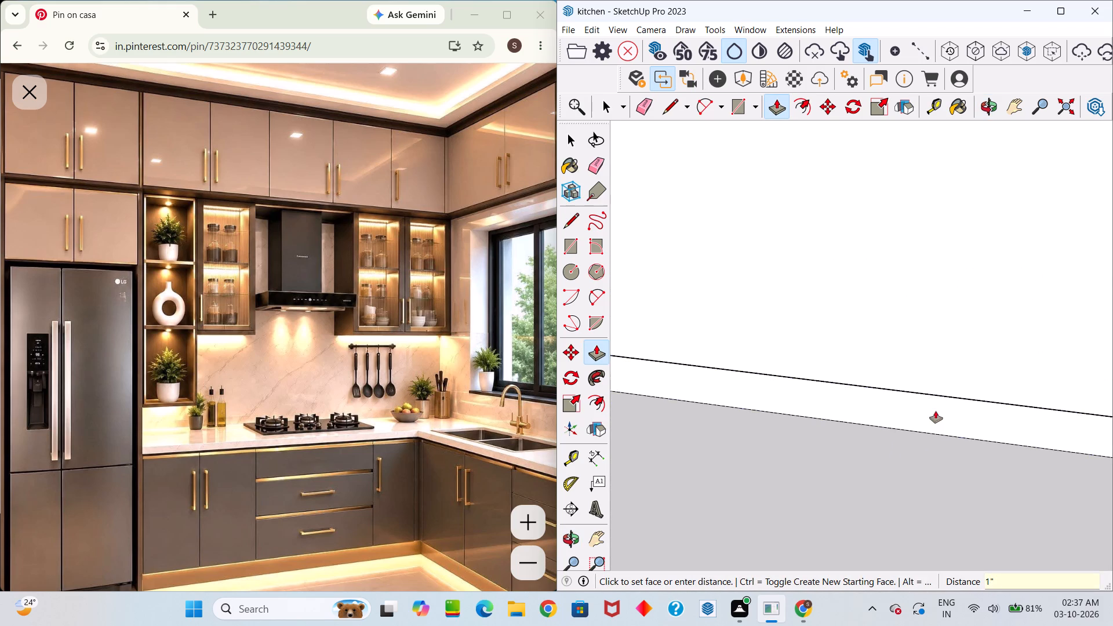
Pull the toe-kick face under the adjoining base cabinet run out 2', flush with its cabinet front.
scroll(936, 412, down, 6)
middle_drag(936, 424, 703, 294)
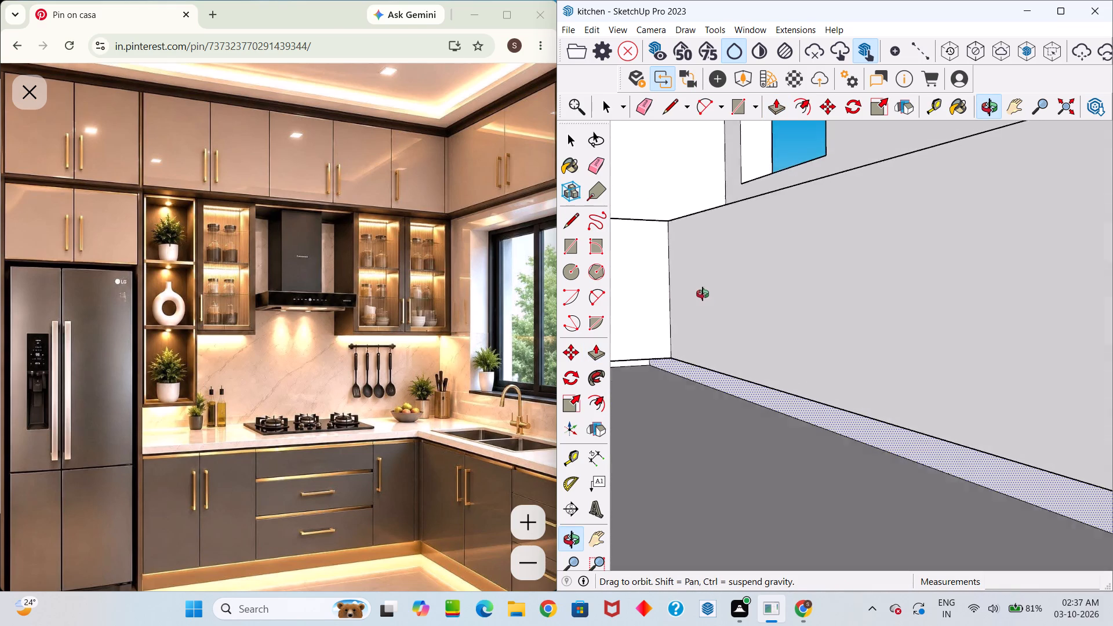
middle_drag(703, 294, 670, 304)
scroll(678, 358, up, 6)
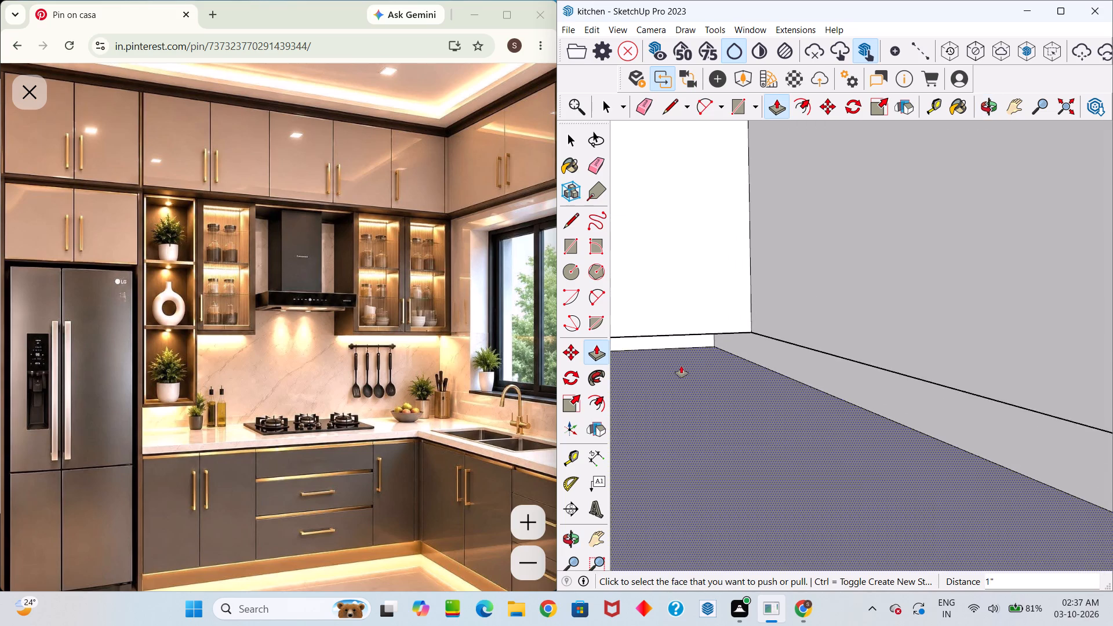
scroll(681, 366, up, 14)
click(700, 326)
scroll(728, 355, down, 3)
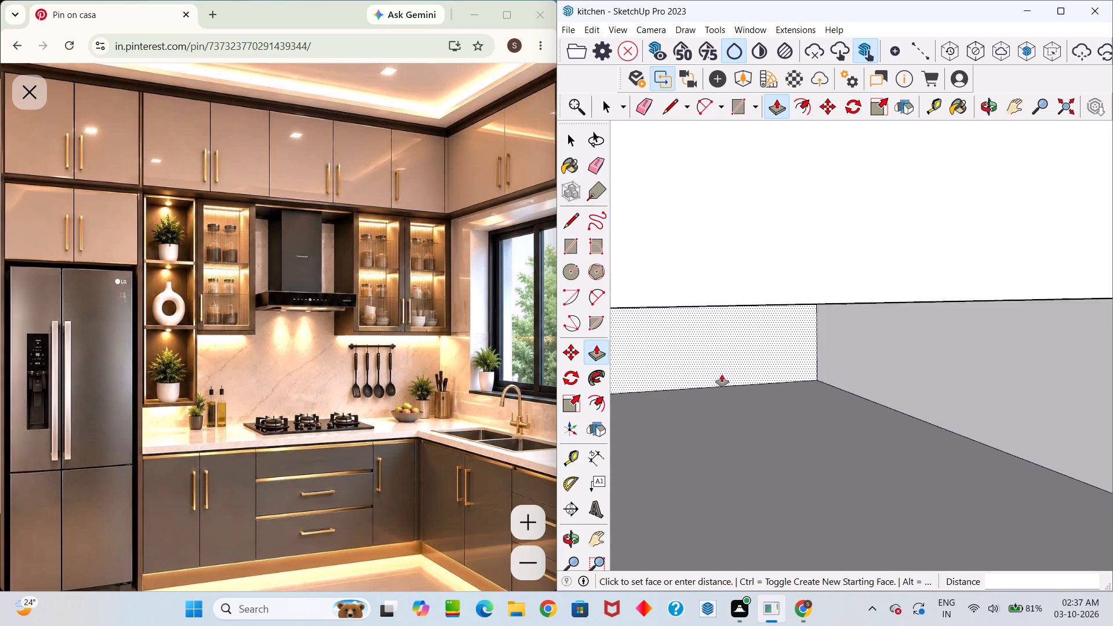
scroll(722, 374, down, 8)
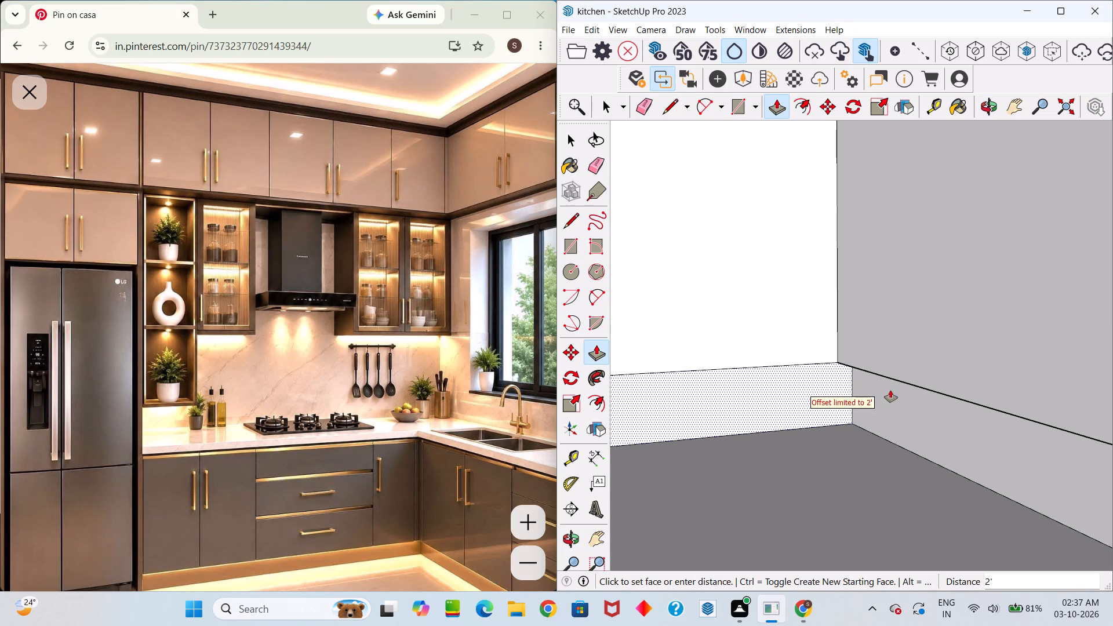
click(890, 390)
Push the toe-kick face under the base cabinet run adjoining the window wall inward by 1".
middle_drag(860, 396, 950, 436)
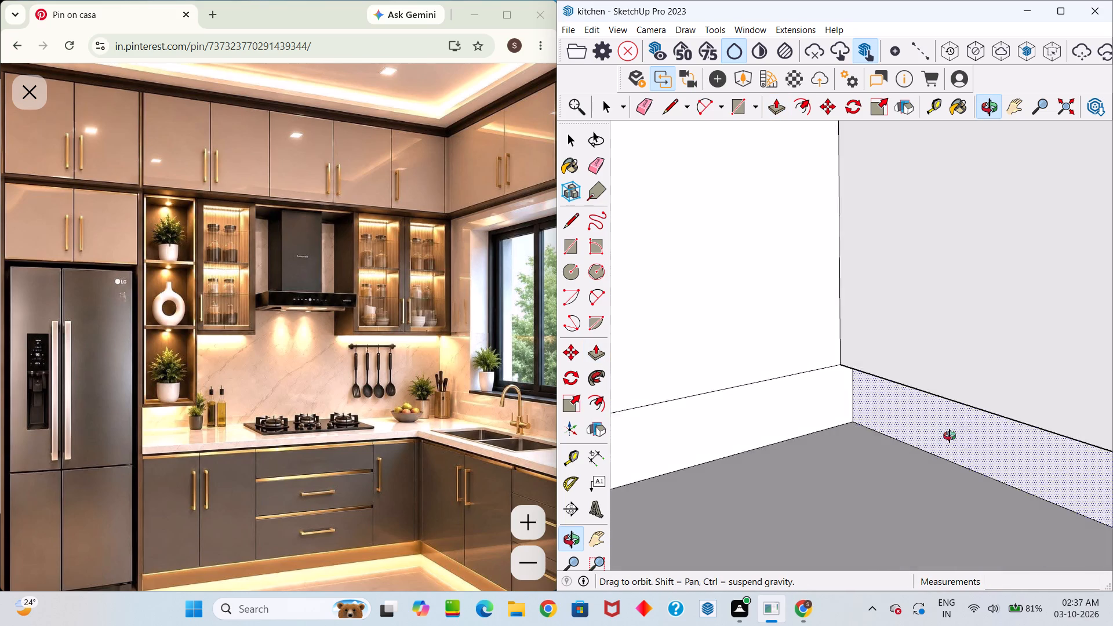
middle_drag(950, 436, 1100, 425)
click(803, 432)
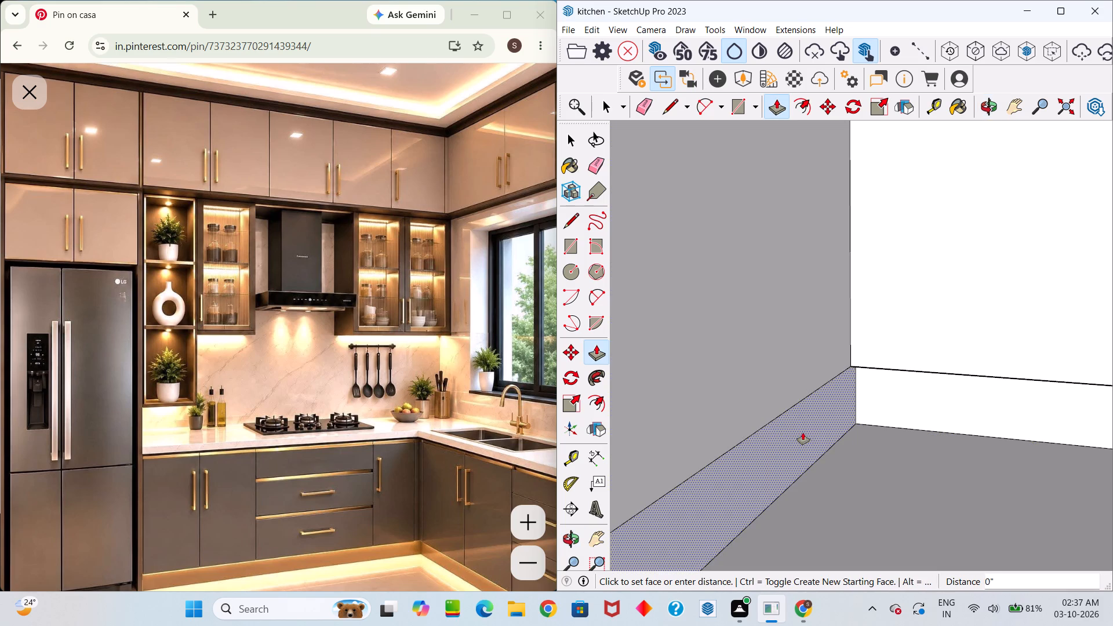
key(1)
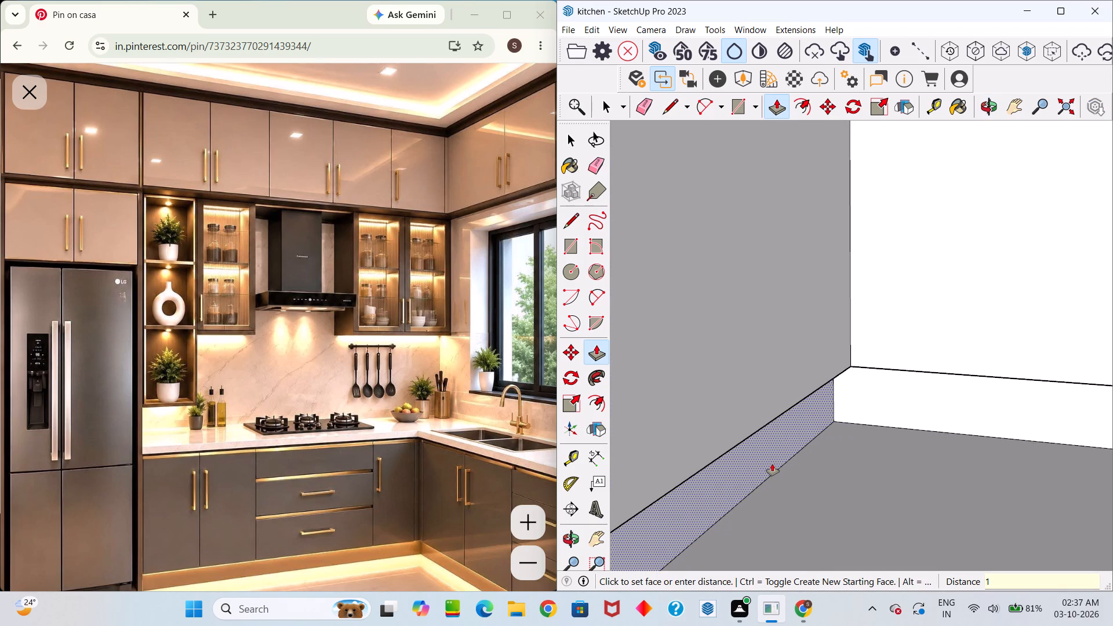
key(Return)
scroll(772, 464, down, 19)
scroll(777, 462, down, 6)
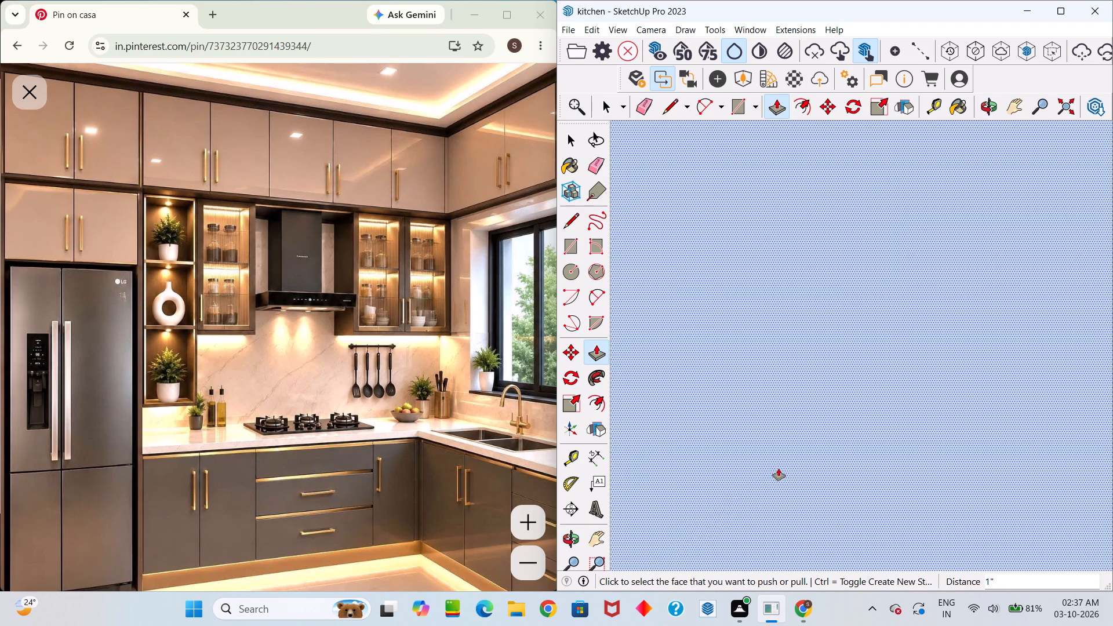
scroll(780, 469, up, 19)
scroll(782, 445, up, 6)
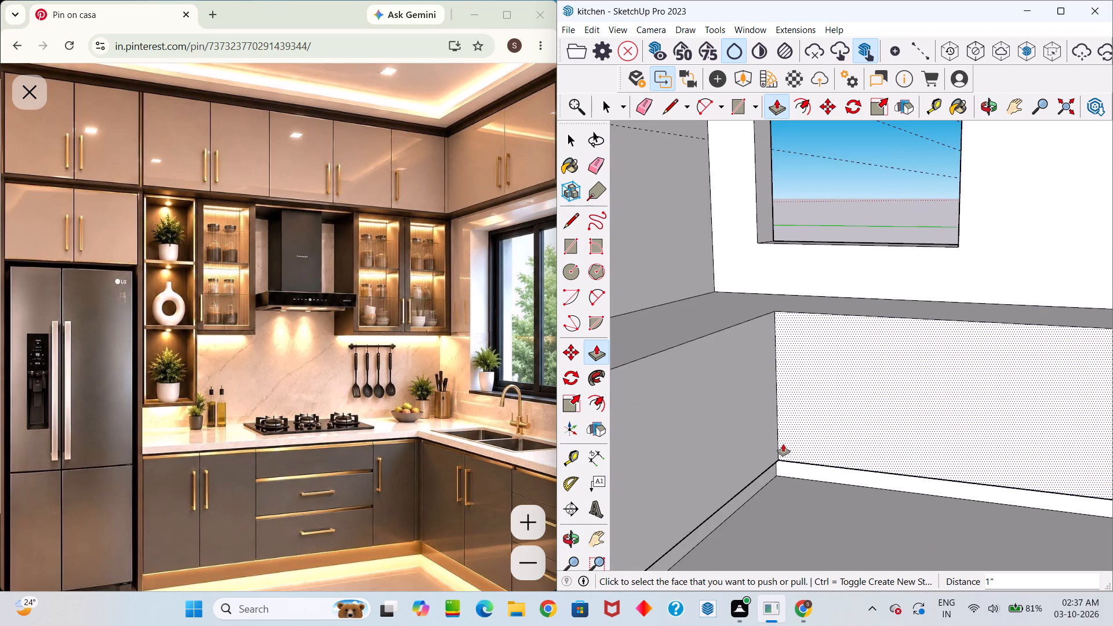
middle_drag(787, 457, 637, 558)
scroll(651, 533, down, 10)
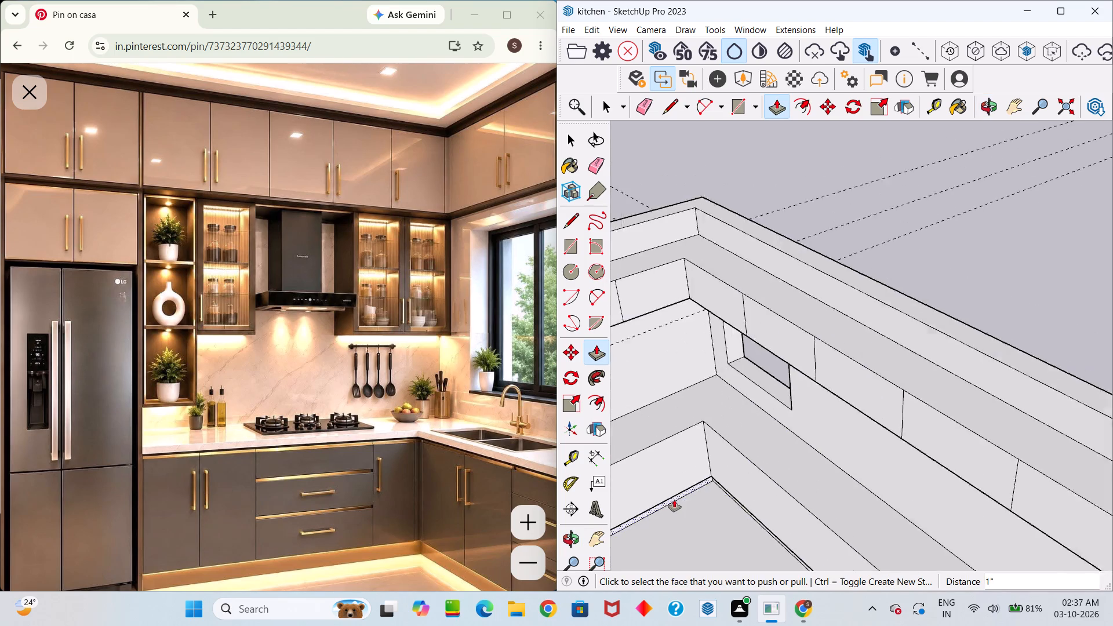
scroll(674, 500, down, 2)
key(space)
Examine the base cabinet toe-kicks and the overhead cabinet run along the long wall from several angles.
middle_drag(716, 563, 722, 575)
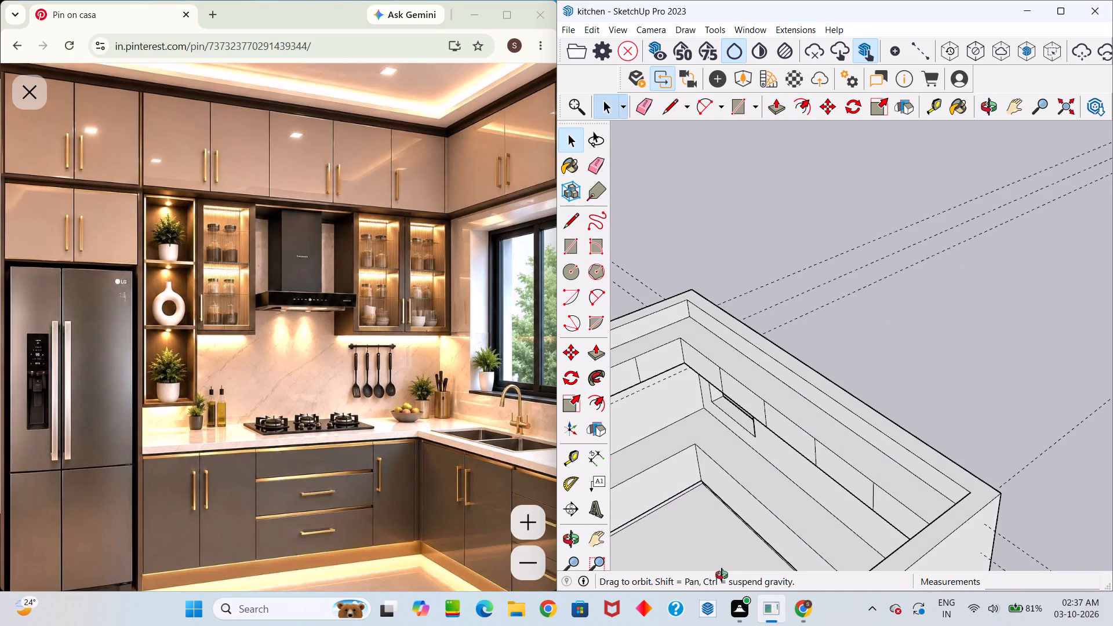
middle_drag(722, 575, 865, 458)
drag(720, 576, 866, 452)
scroll(868, 449, down, 1)
middle_drag(875, 409, 929, 368)
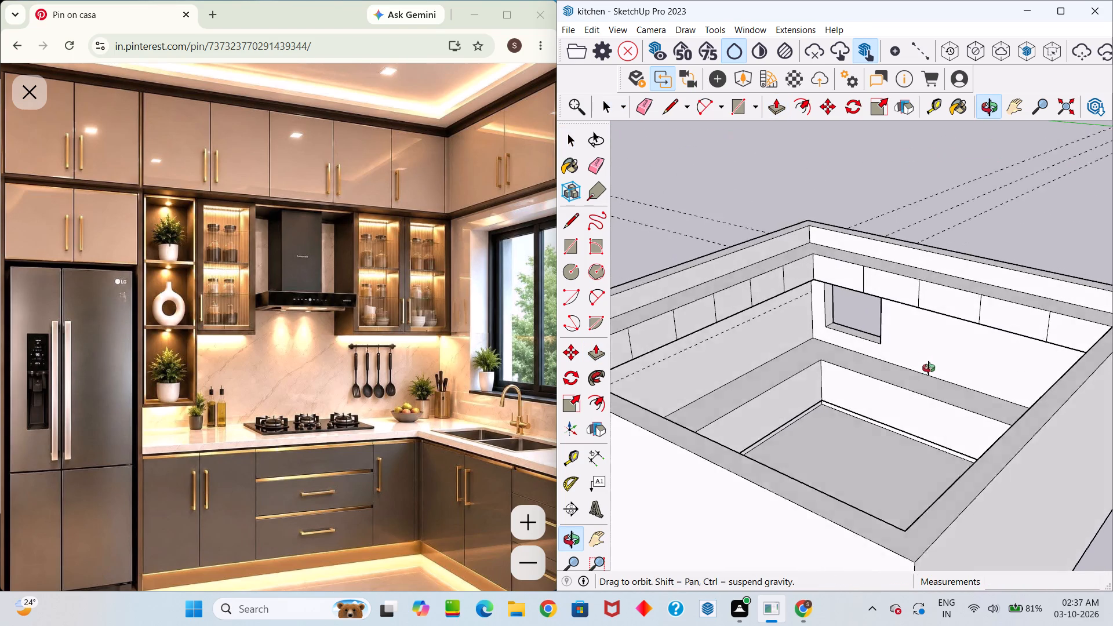
middle_drag(929, 368, 1022, 400)
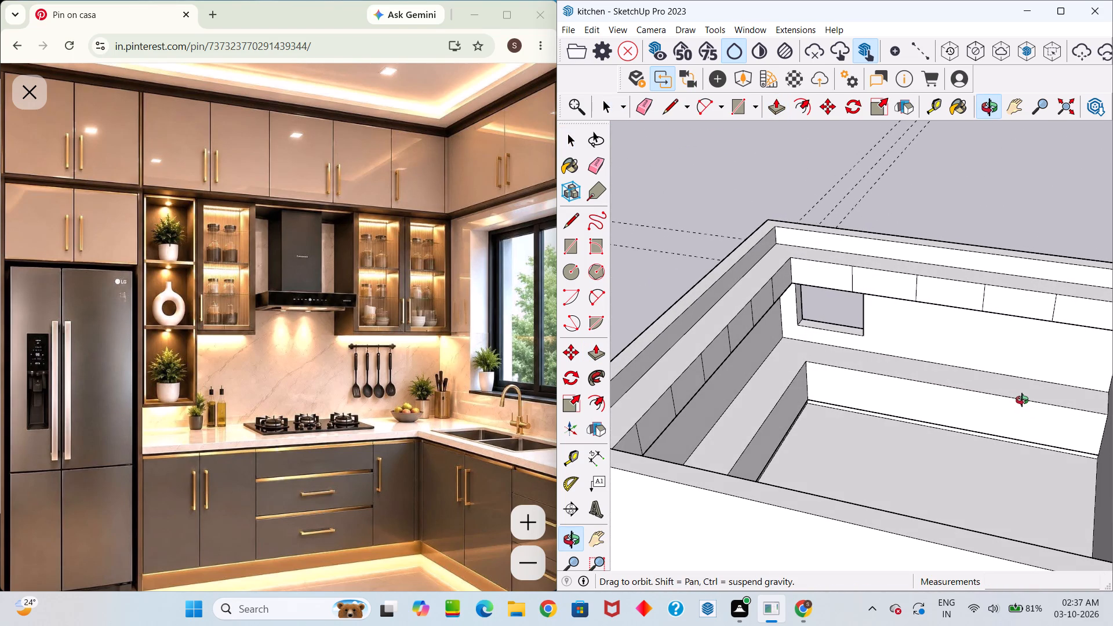
middle_drag(1022, 400, 735, 446)
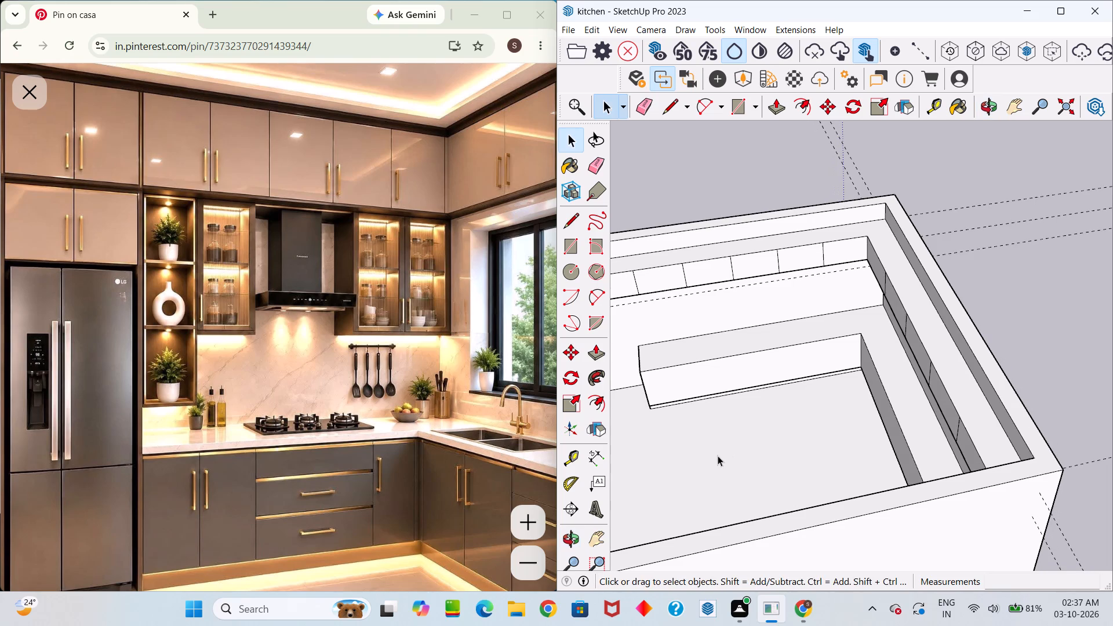
middle_drag(704, 438, 896, 418)
drag(707, 436, 896, 418)
middle_drag(833, 380, 792, 328)
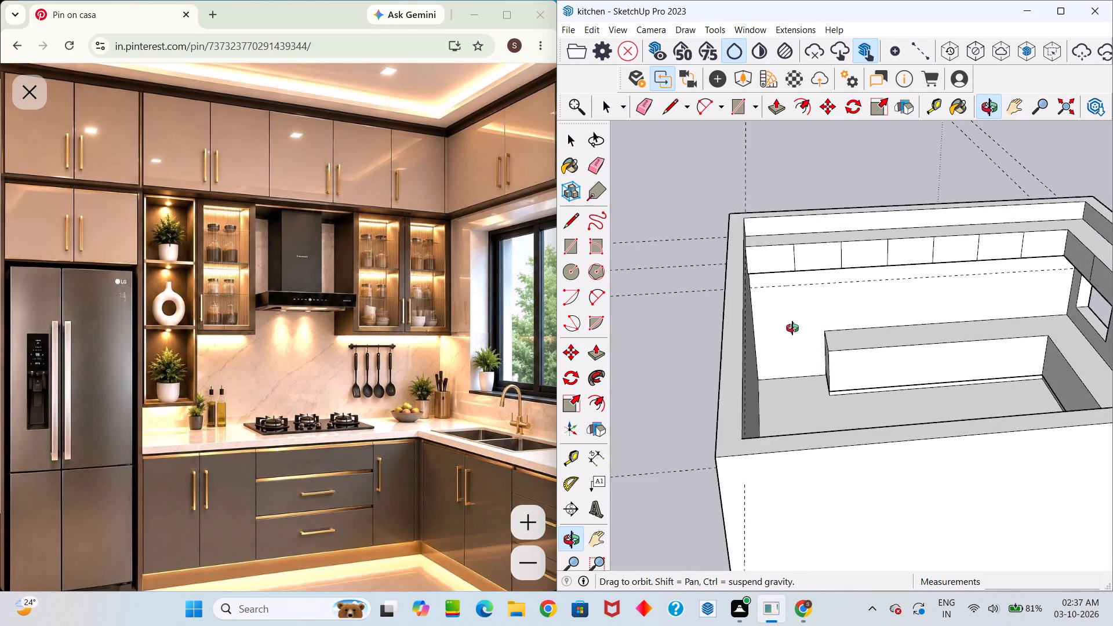
middle_drag(792, 328, 757, 322)
scroll(784, 274, up, 11)
middle_drag(803, 277, 794, 206)
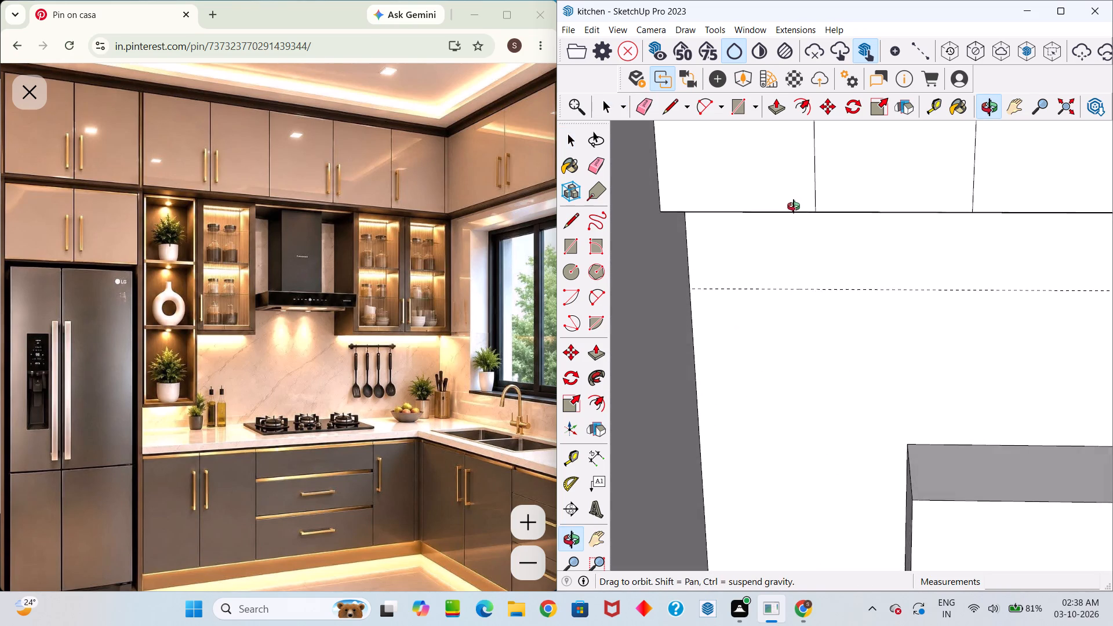
middle_drag(794, 206, 796, 205)
scroll(796, 214, up, 1)
scroll(845, 231, down, 5)
middle_drag(908, 223, 910, 201)
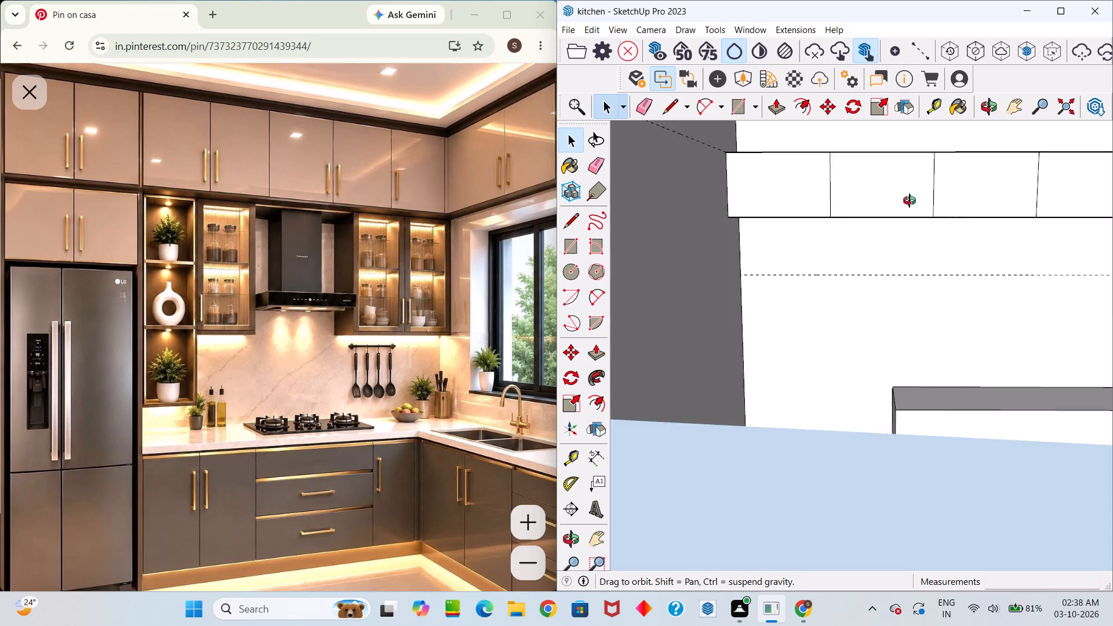
middle_drag(910, 201, 879, 258)
middle_drag(883, 260, 882, 282)
drag(883, 260, 882, 282)
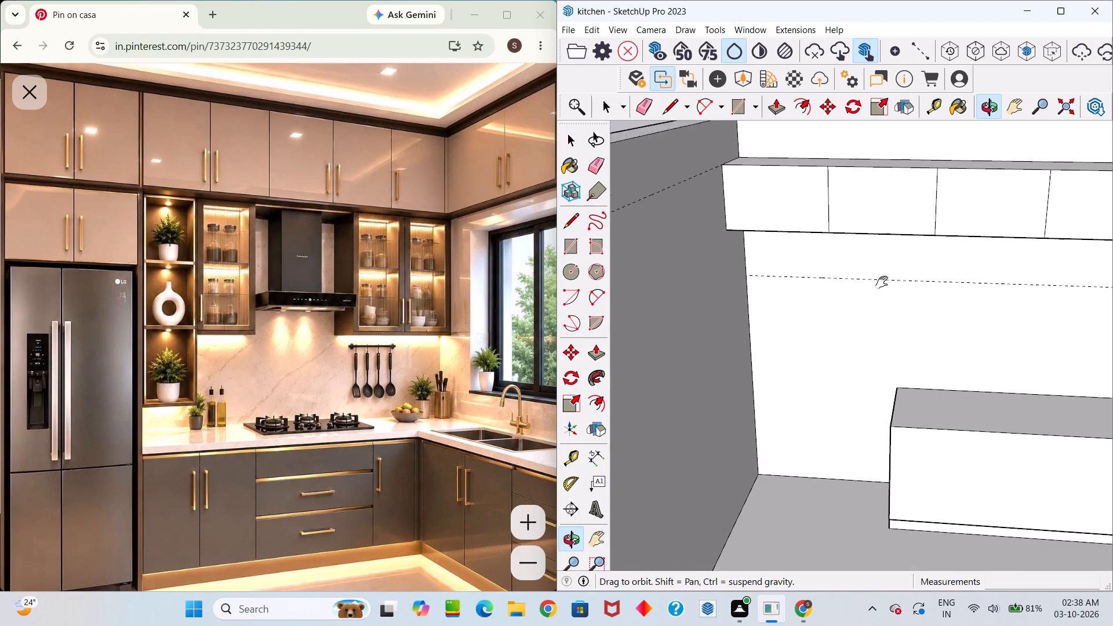
middle_drag(882, 282, 862, 378)
drag(882, 282, 862, 378)
Place a guide parallel to the overhead cabinets' bottom edge at the countertop's rear edge, about 4' 8 11/16" away.
middle_drag(904, 345, 910, 216)
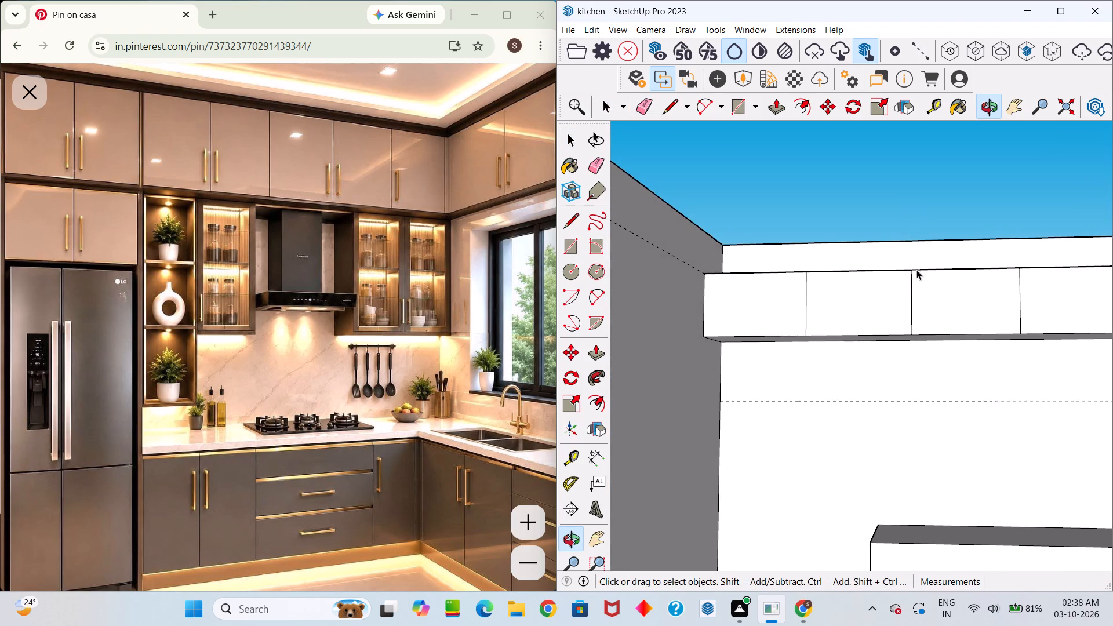
scroll(915, 363, up, 10)
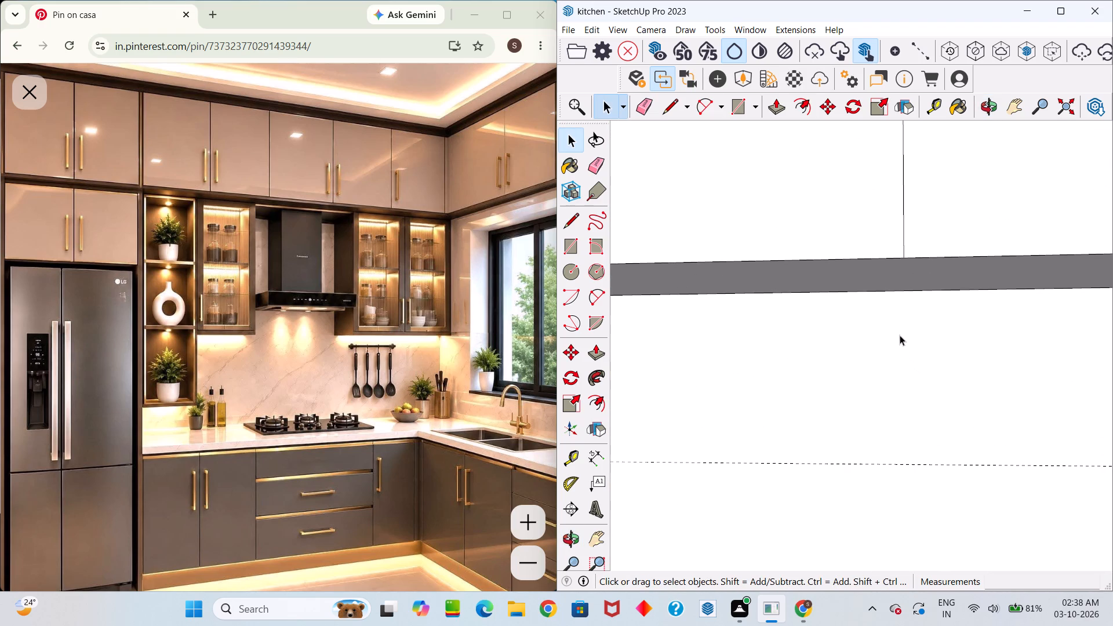
key(t)
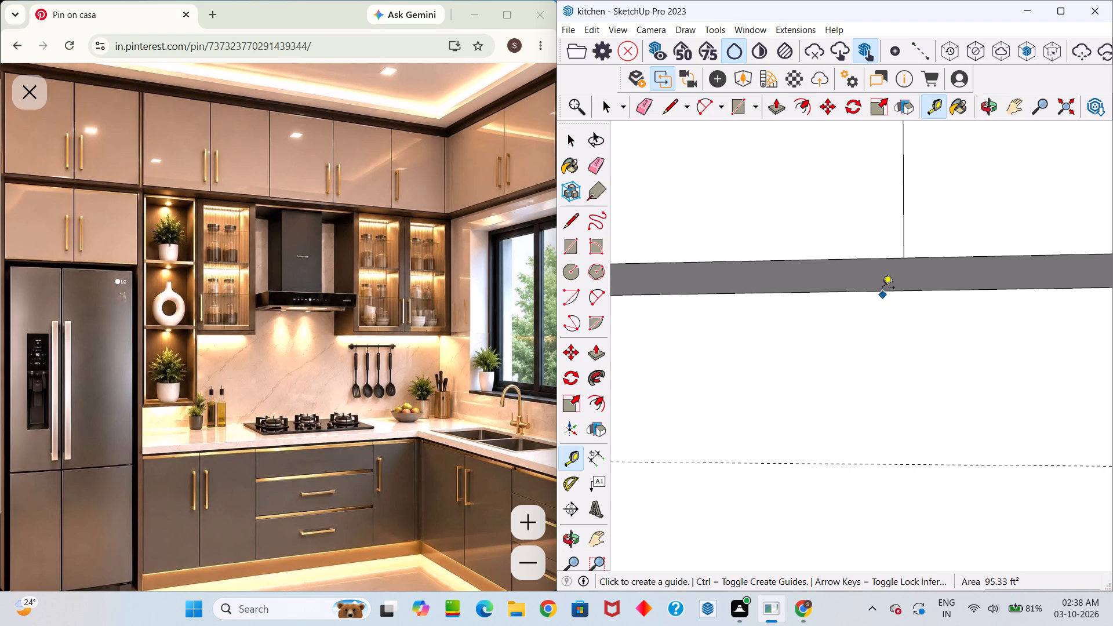
click(885, 255)
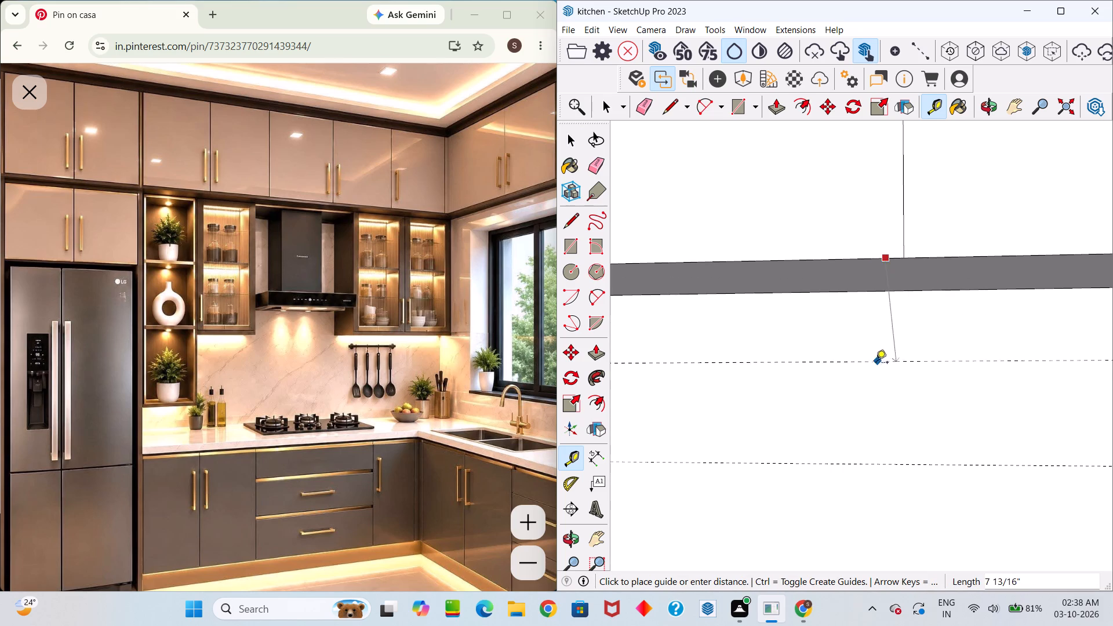
scroll(874, 369, down, 13)
scroll(869, 395, up, 6)
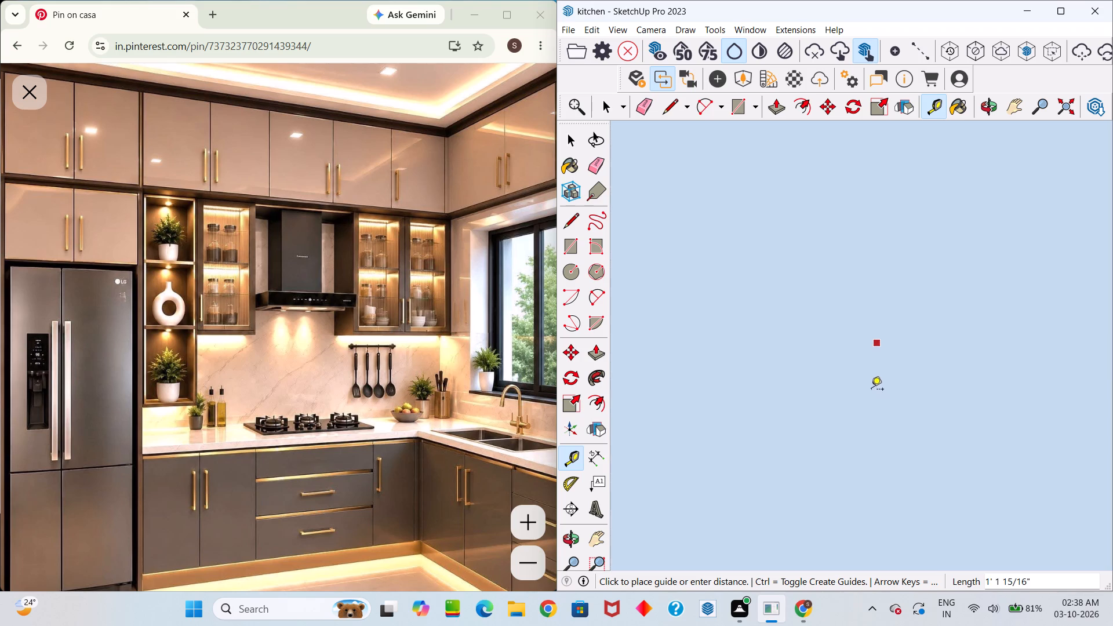
scroll(871, 390, up, 17)
middle_drag(867, 384, 867, 443)
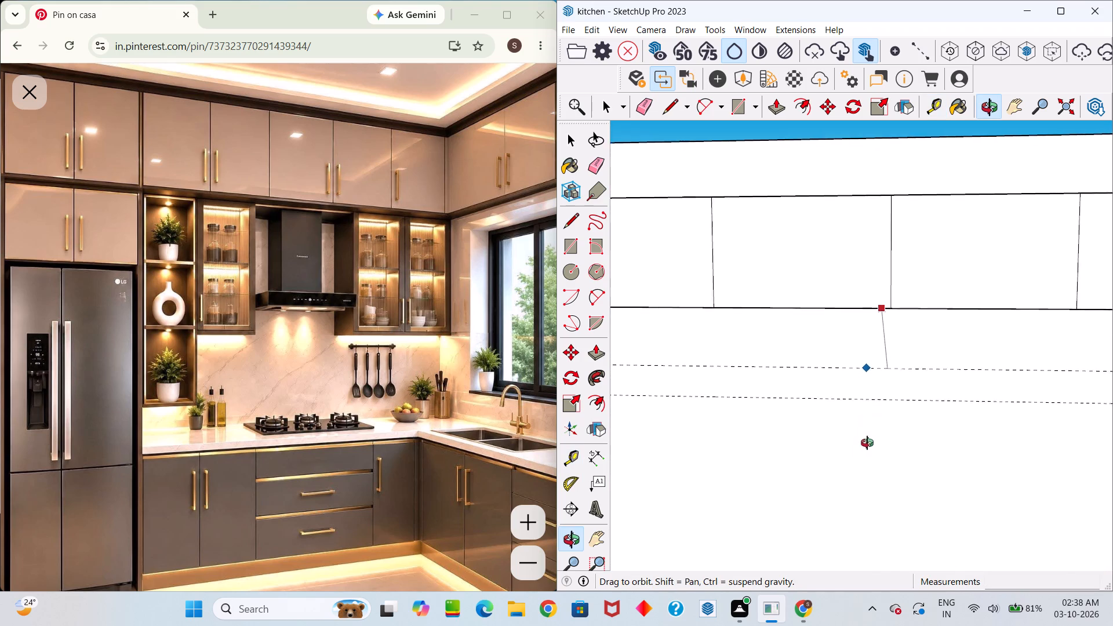
middle_drag(867, 443, 863, 499)
scroll(860, 481, down, 5)
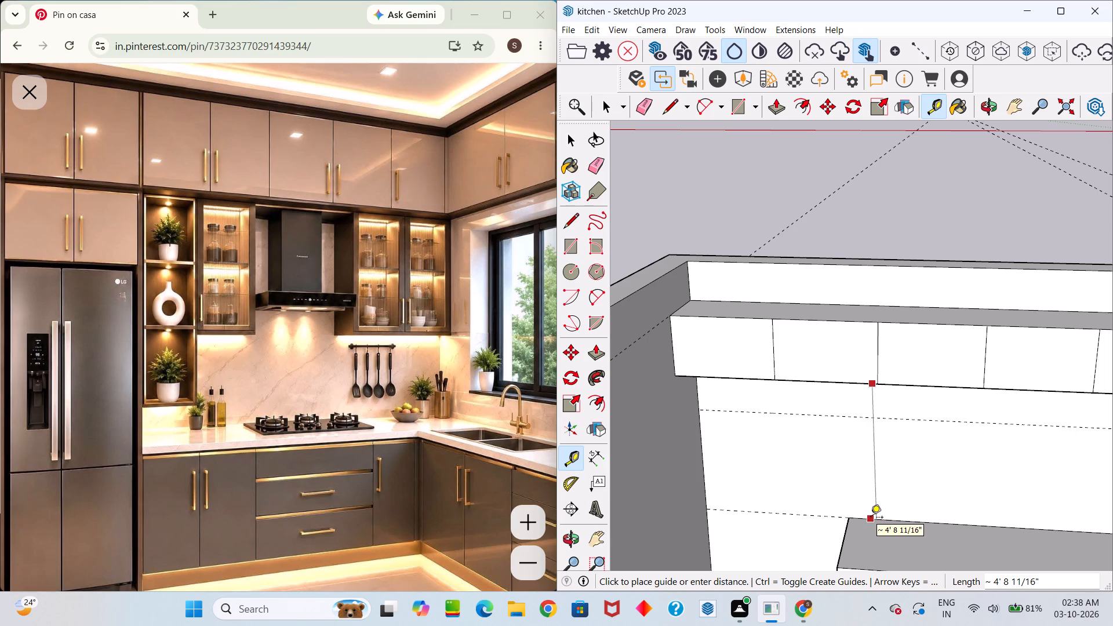
click(871, 518)
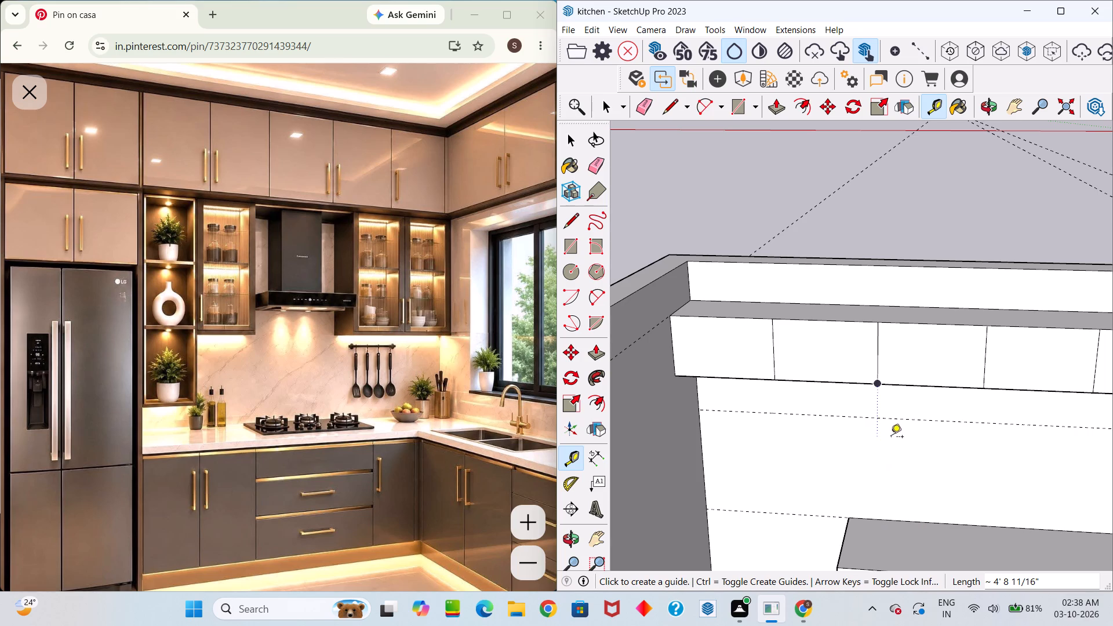
key(space)
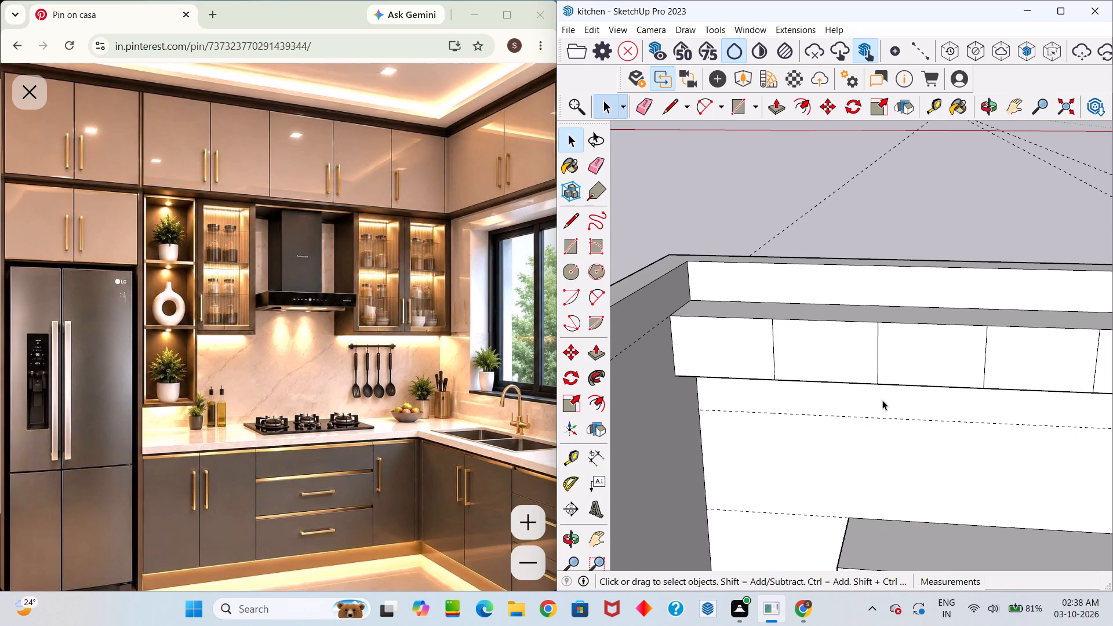
Examine the overhead cabinet divisions and the open wall area beside the end of the base cabinets.
scroll(876, 373, up, 3)
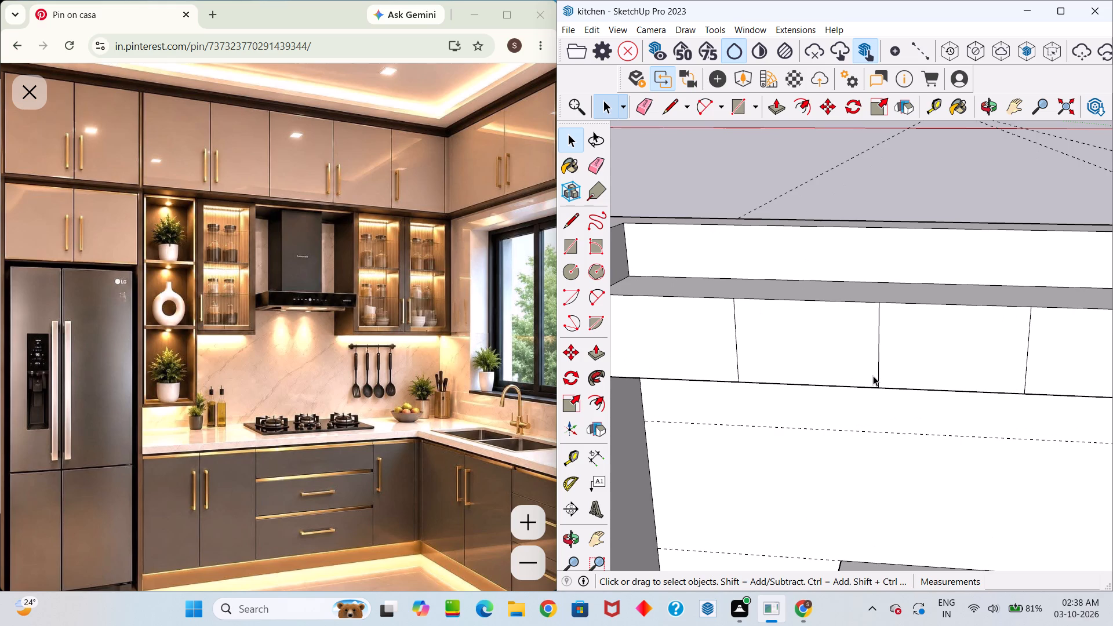
middle_drag(884, 383, 914, 312)
scroll(888, 372, down, 4)
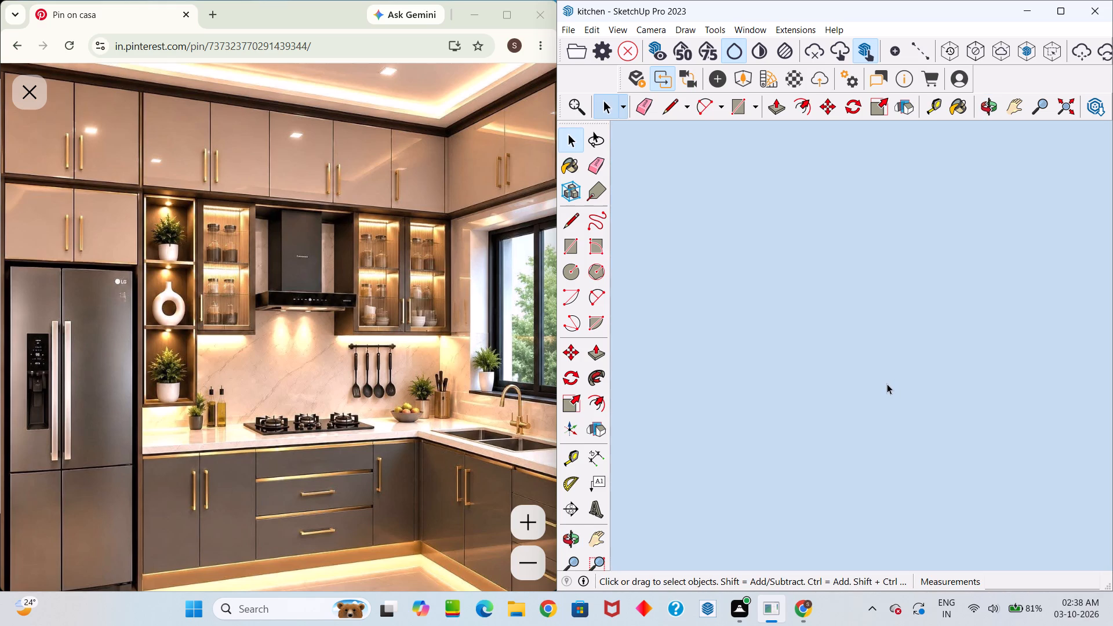
scroll(887, 384, up, 11)
middle_drag(878, 391, 874, 476)
scroll(874, 476, up, 1)
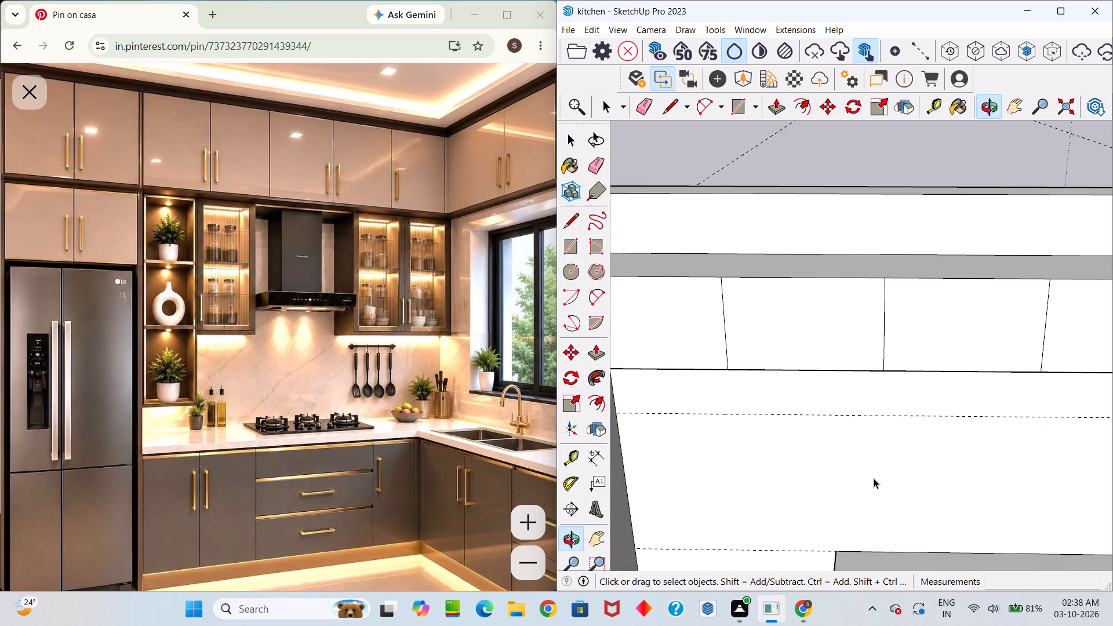
scroll(871, 474, down, 9)
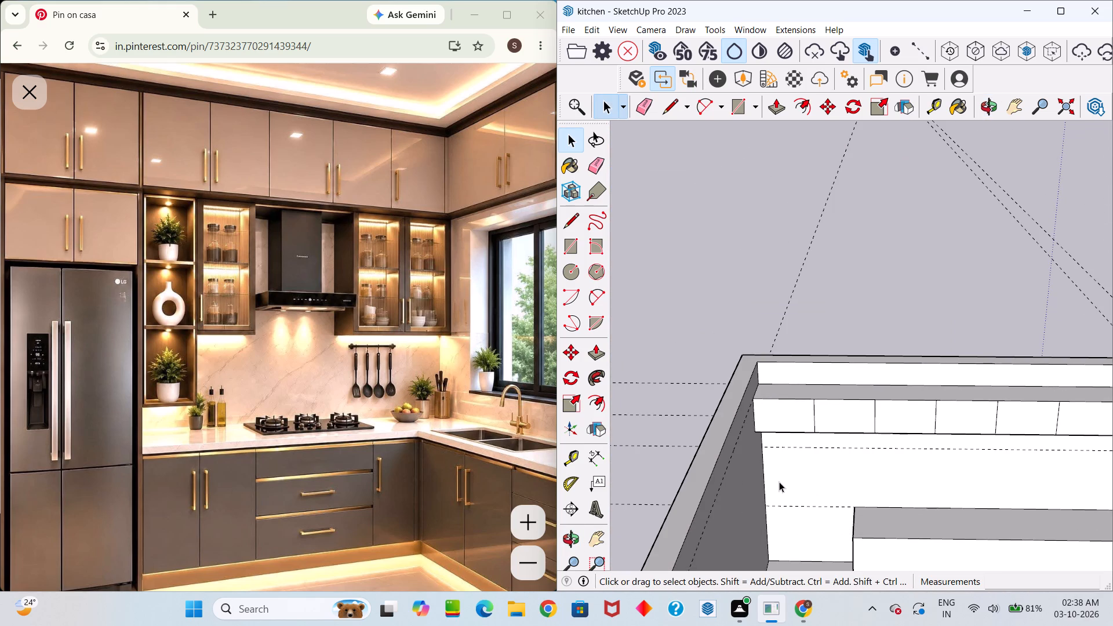
middle_drag(779, 482, 827, 453)
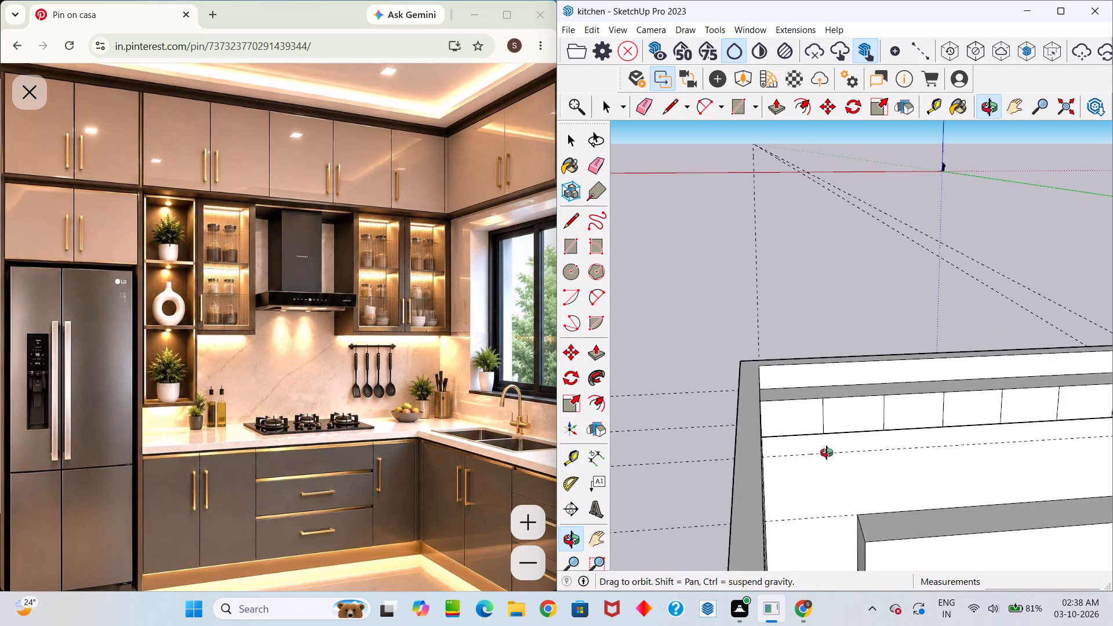
middle_drag(827, 453, 820, 444)
scroll(855, 449, up, 1)
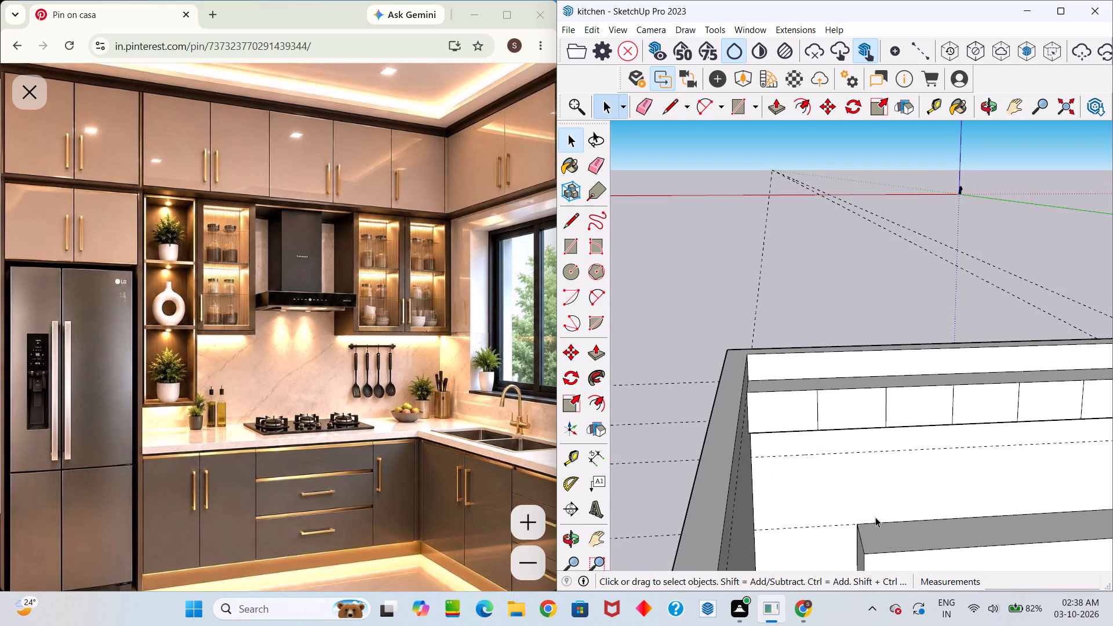
scroll(833, 498, down, 4)
middle_drag(851, 490, 812, 503)
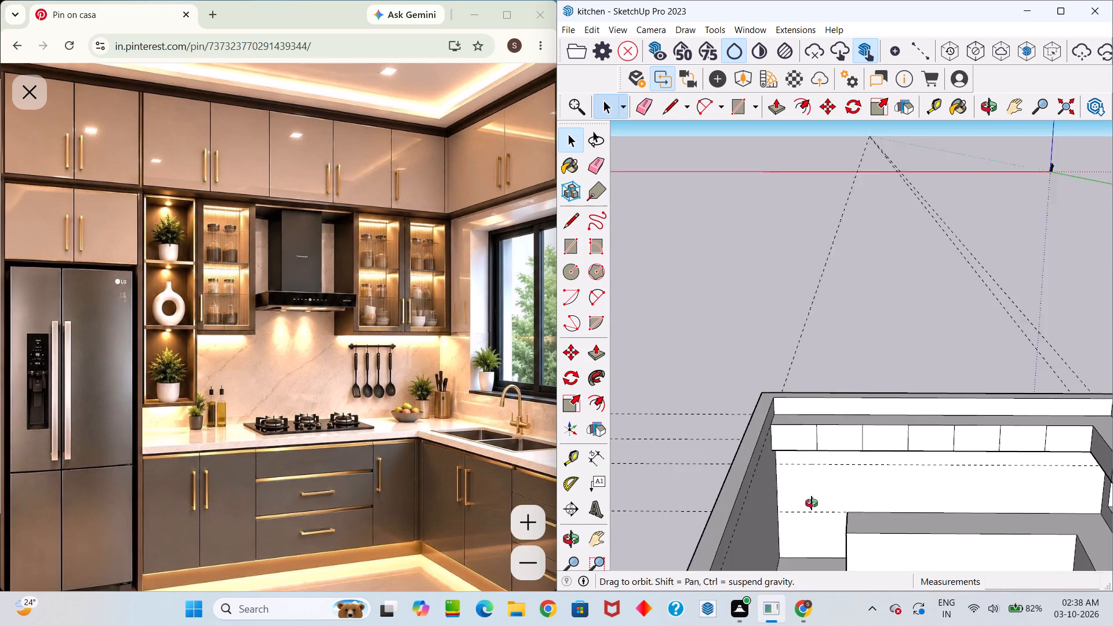
middle_drag(812, 503, 796, 481)
middle_drag(783, 491, 778, 476)
drag(782, 487, 778, 476)
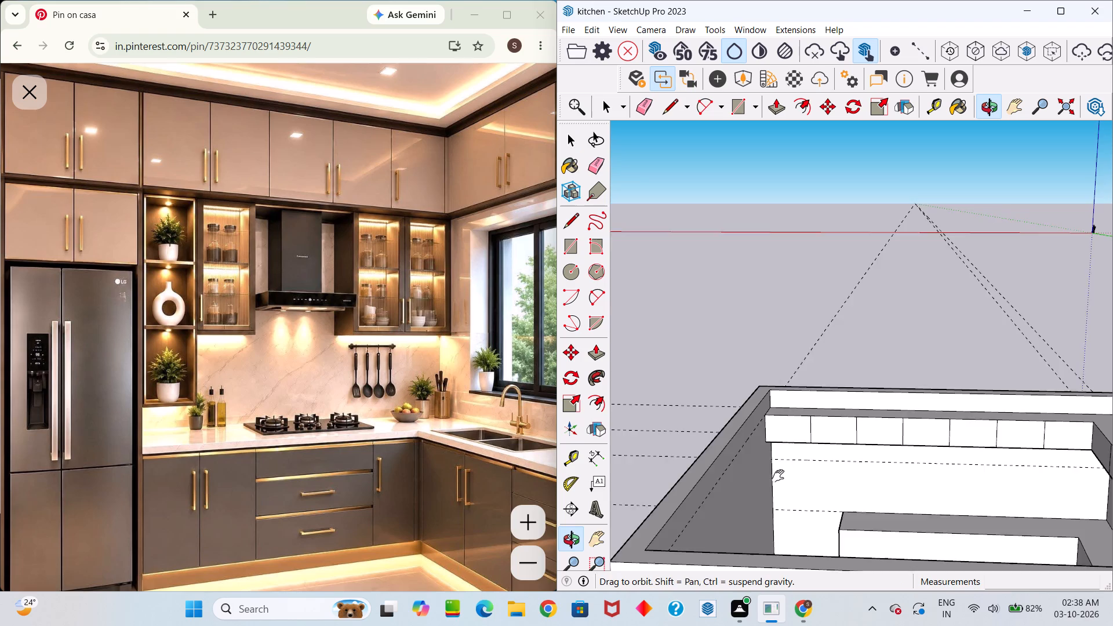
drag(778, 476, 756, 373)
middle_drag(778, 476, 756, 373)
middle_drag(780, 329, 796, 444)
Copy the second division line of the overhead cabinets, counted from the end beside the open wall area, 2" toward the window wall.
scroll(783, 393, up, 3)
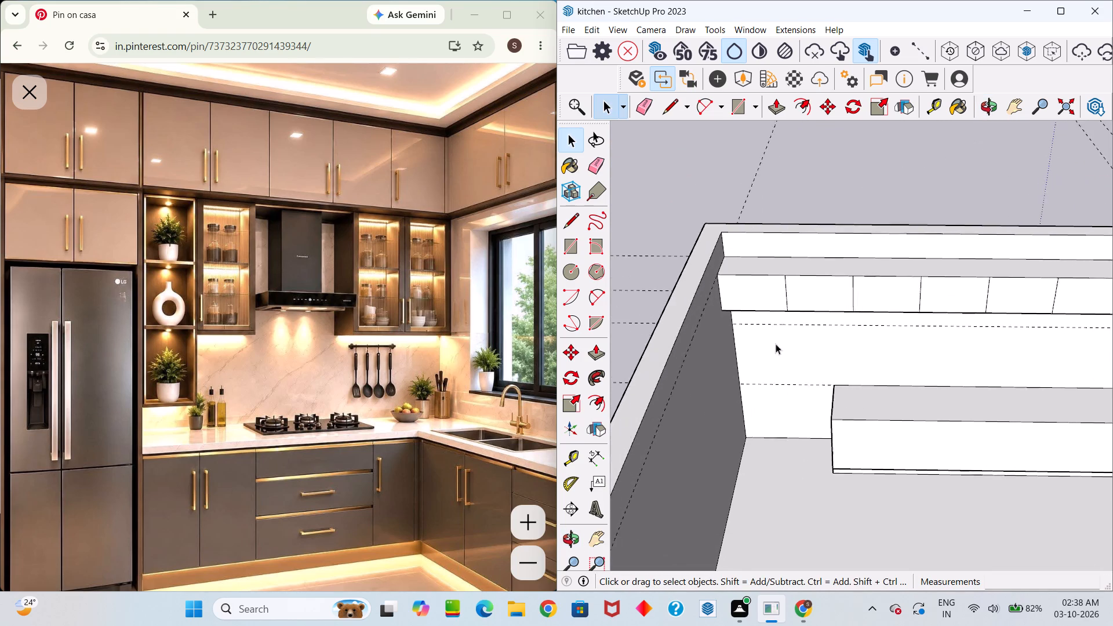
scroll(776, 344, up, 1)
scroll(798, 300, up, 8)
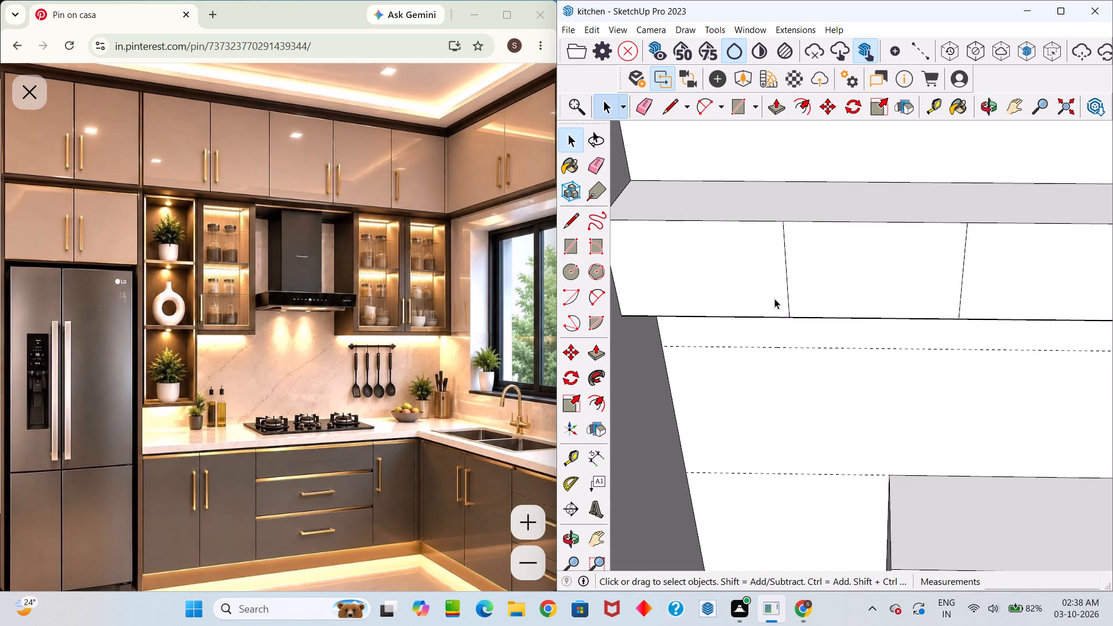
click(786, 271)
middle_drag(789, 272, 808, 296)
scroll(804, 291, down, 9)
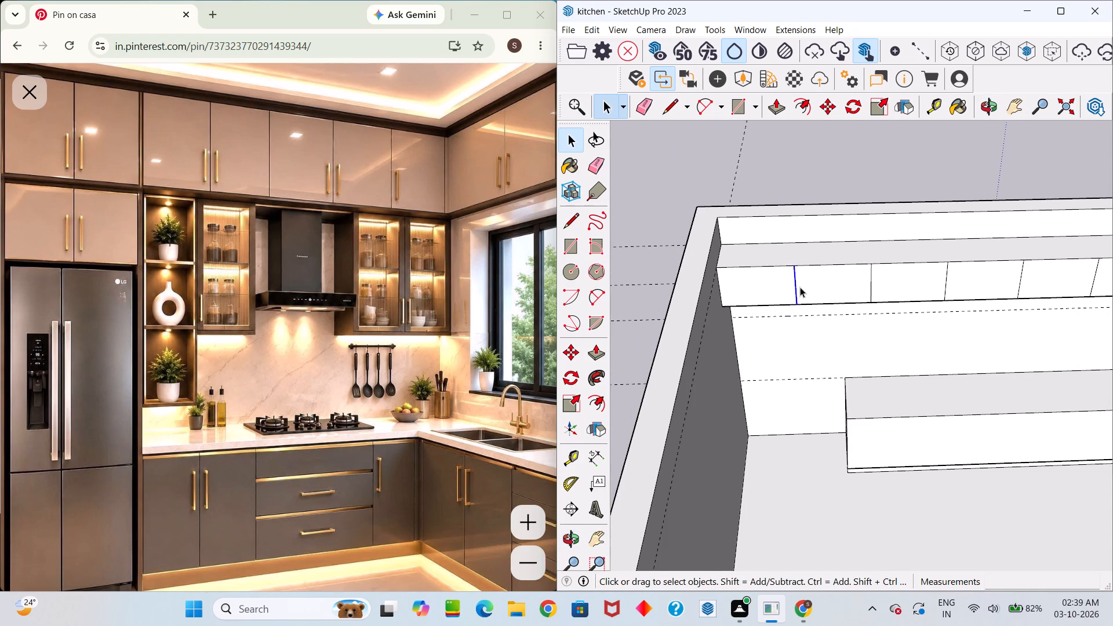
click(836, 287)
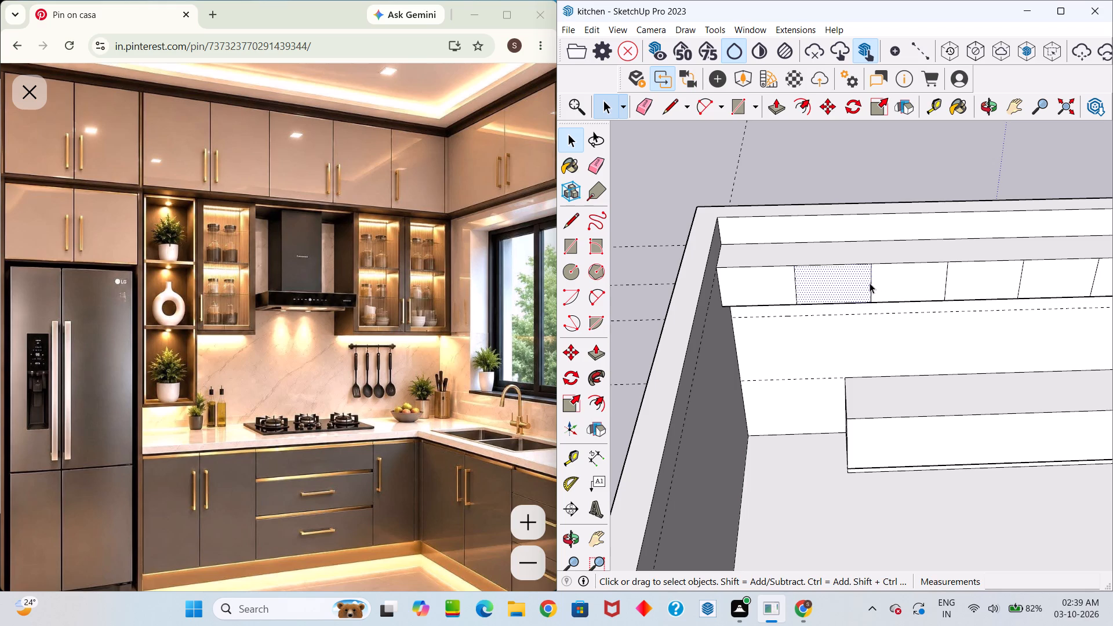
click(870, 282)
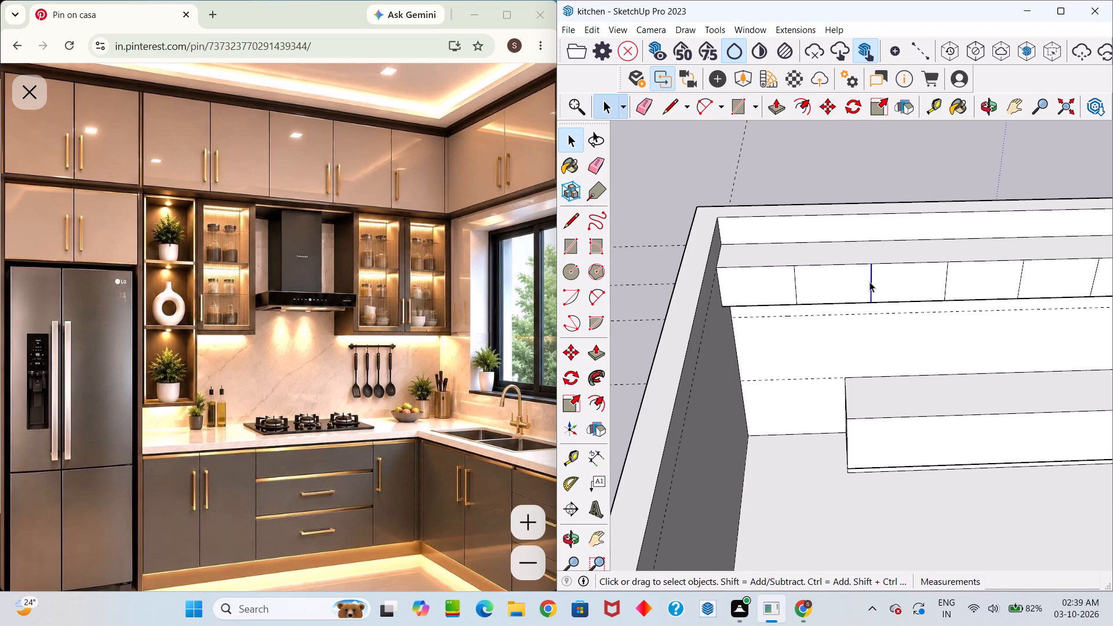
key(m)
click(871, 283)
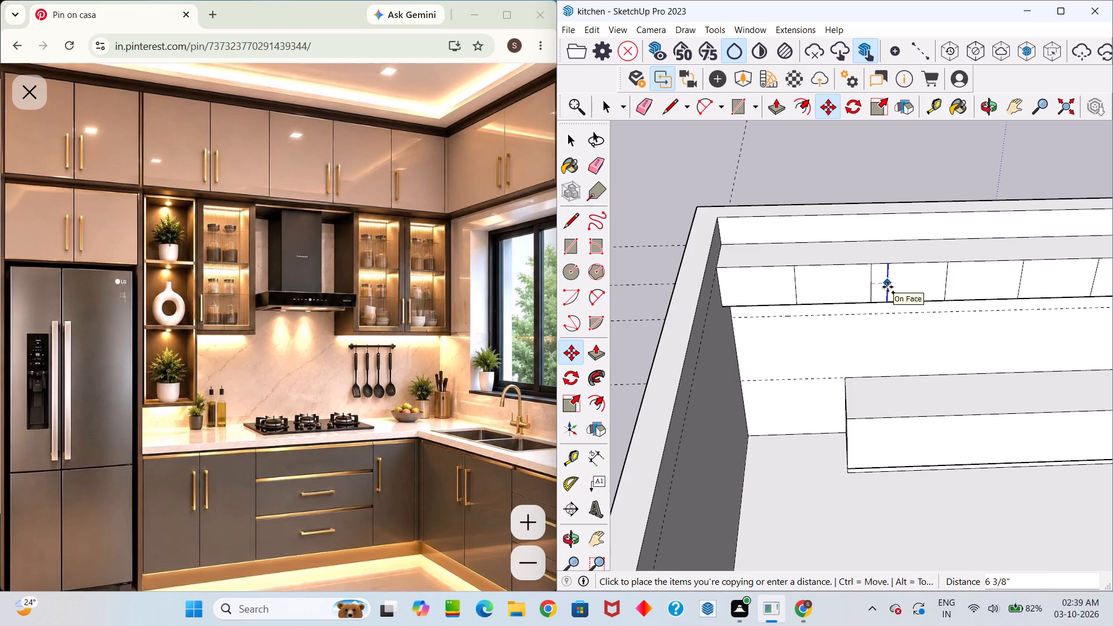
key(2)
key(Return)
scroll(873, 297, up, 11)
scroll(867, 296, down, 12)
middle_drag(882, 299, 858, 201)
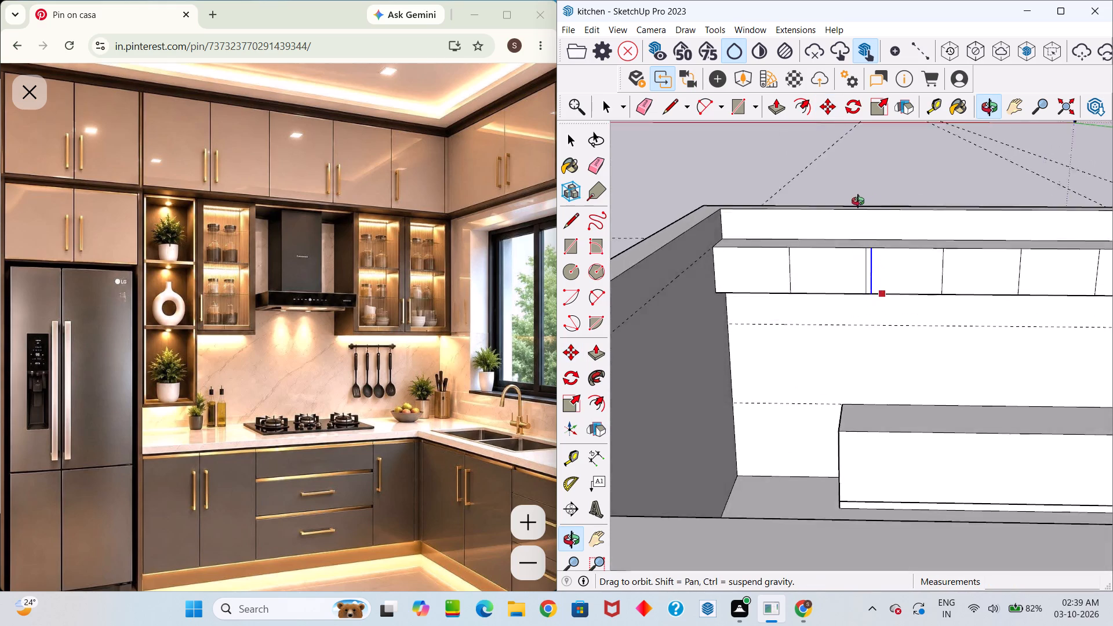
middle_drag(858, 201, 835, 227)
key(space)
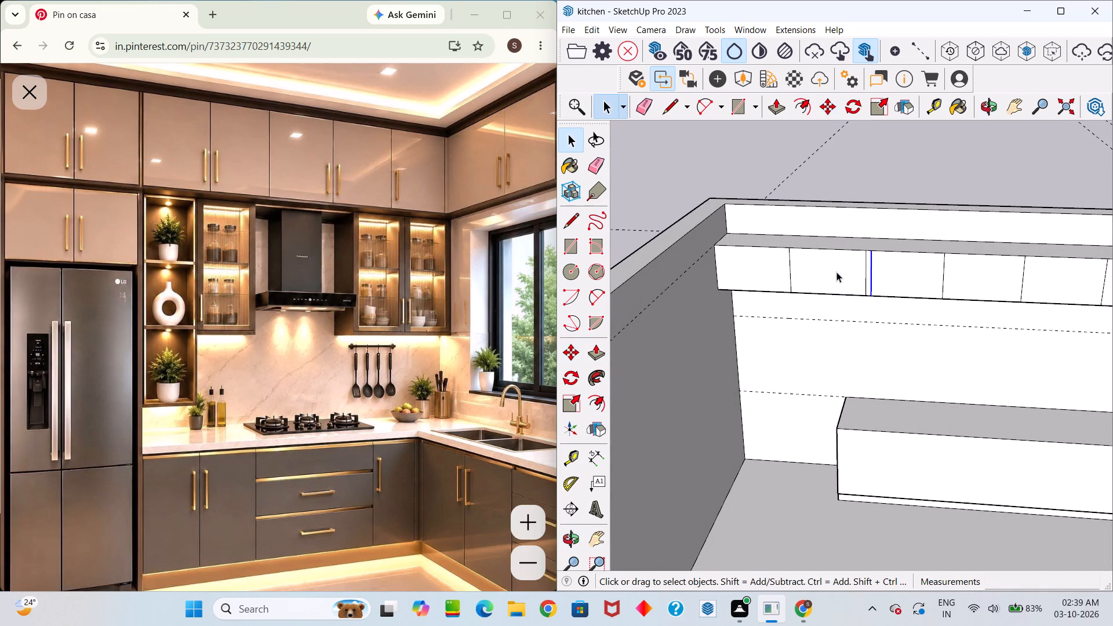
Draw a vertical line about 4' 10 9/16" up from the top front corner at the free end of the base cabinets.
scroll(831, 278, up, 5)
scroll(826, 279, down, 3)
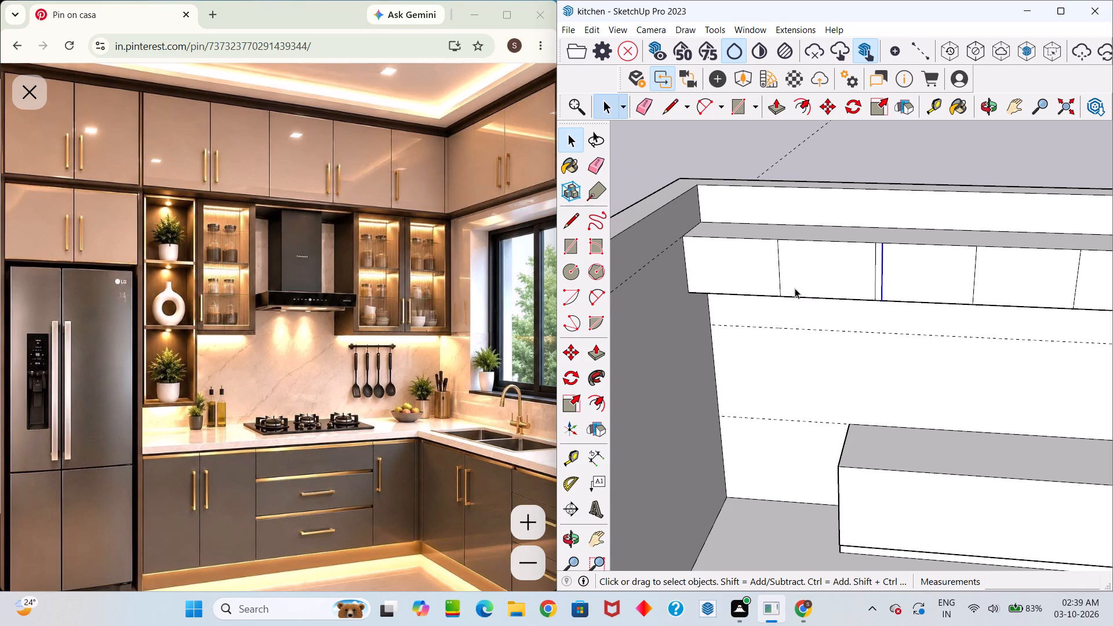
middle_drag(806, 287, 840, 301)
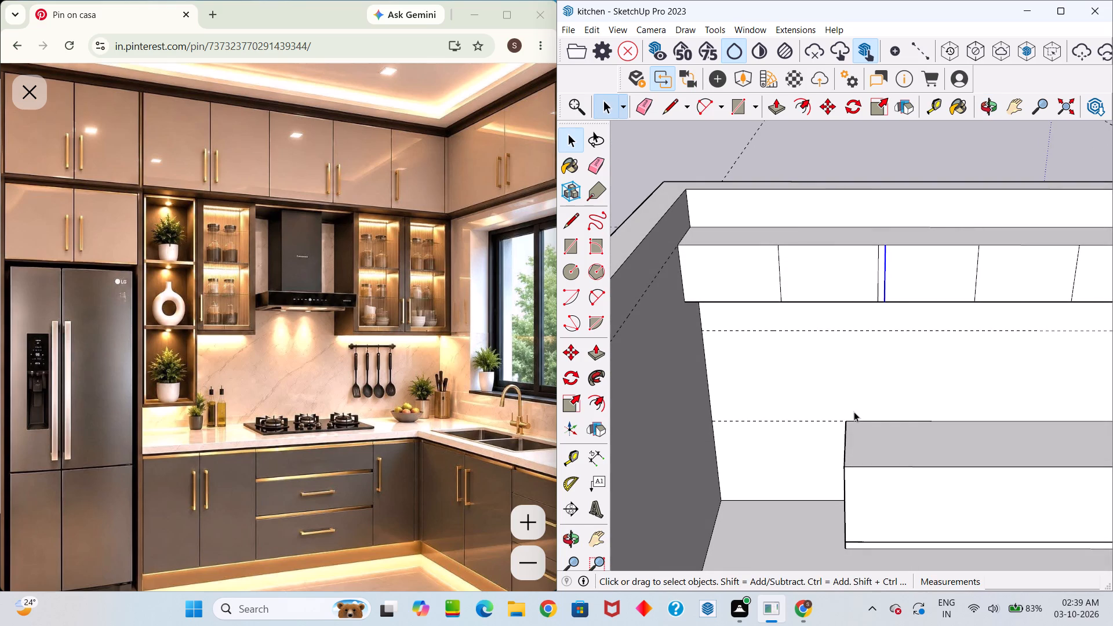
middle_drag(846, 415, 831, 380)
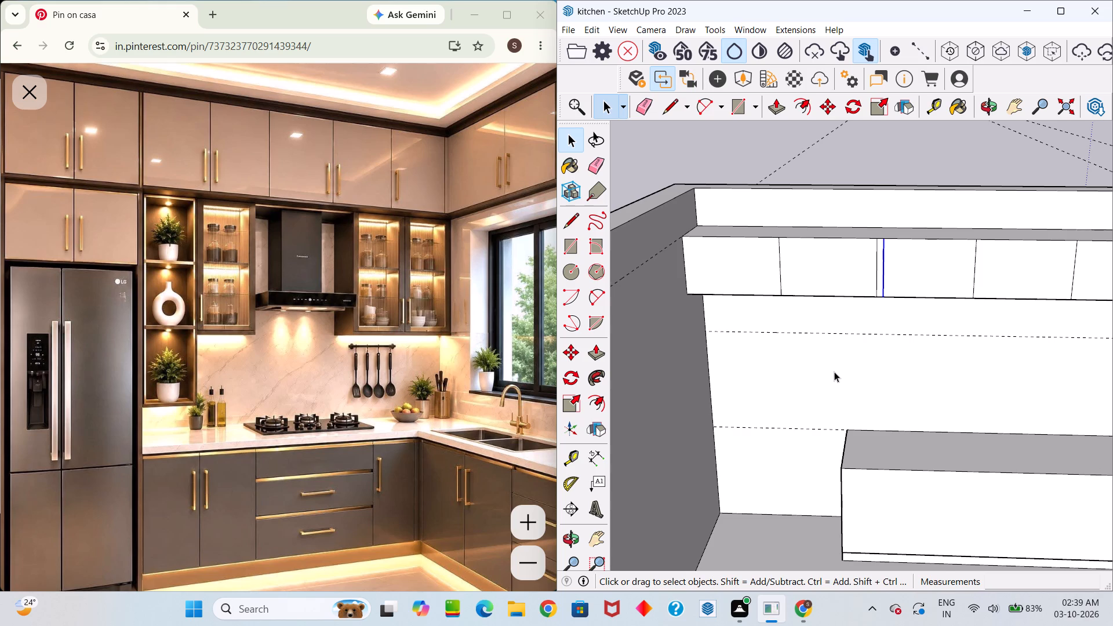
key(l)
click(841, 472)
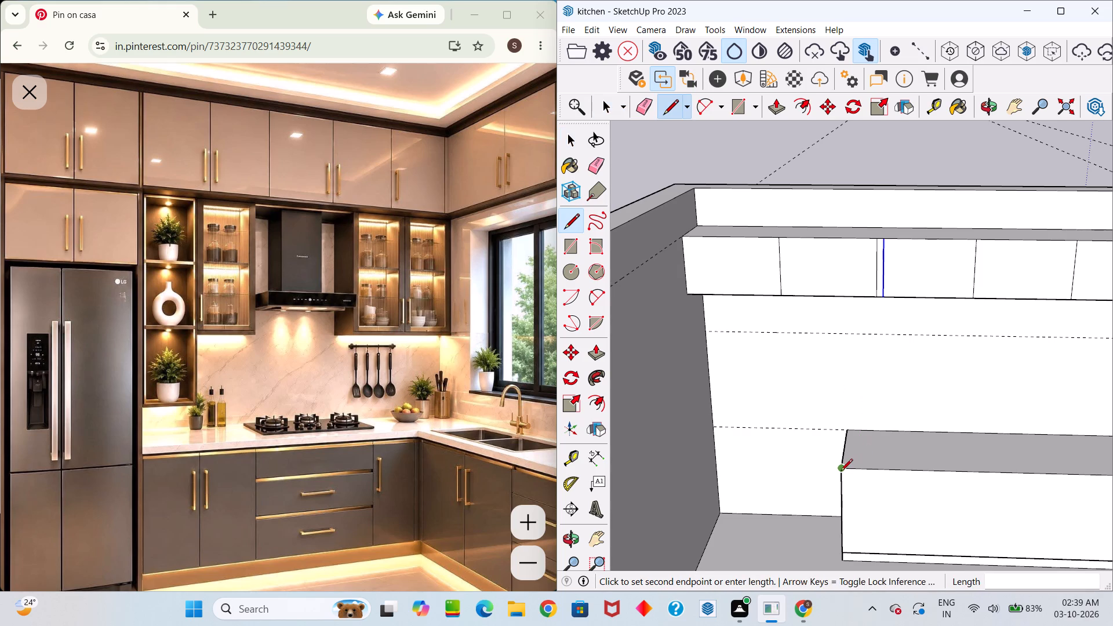
click(843, 291)
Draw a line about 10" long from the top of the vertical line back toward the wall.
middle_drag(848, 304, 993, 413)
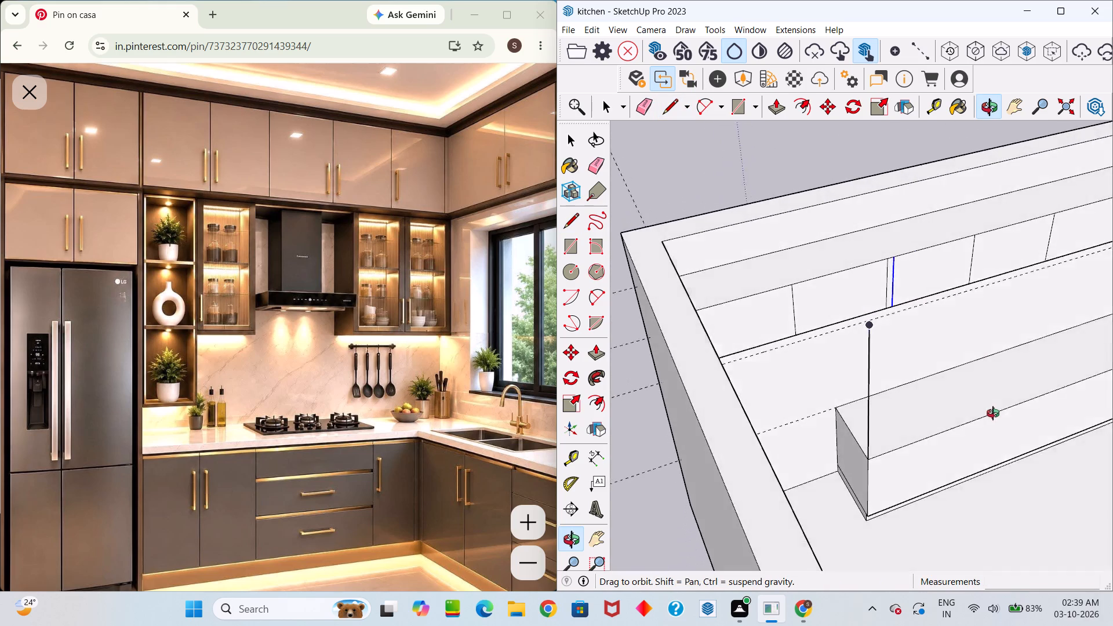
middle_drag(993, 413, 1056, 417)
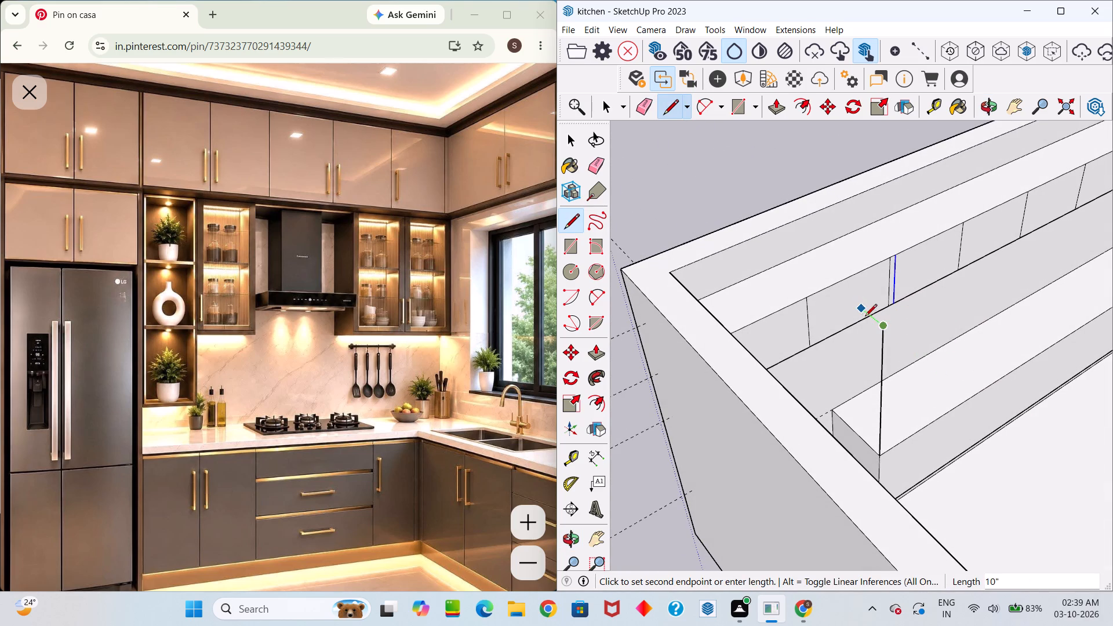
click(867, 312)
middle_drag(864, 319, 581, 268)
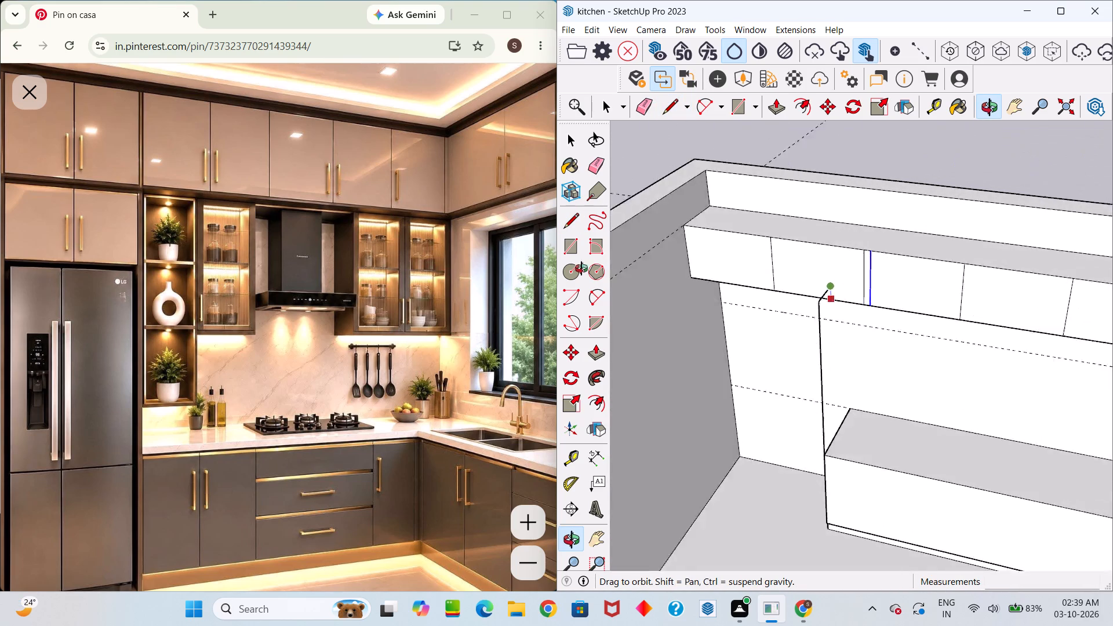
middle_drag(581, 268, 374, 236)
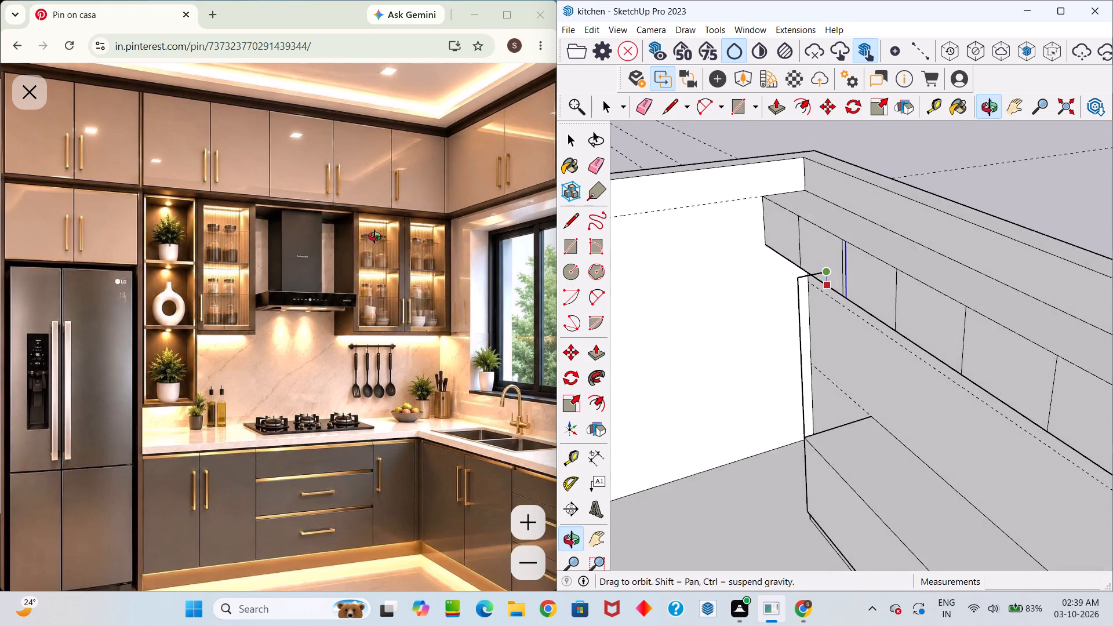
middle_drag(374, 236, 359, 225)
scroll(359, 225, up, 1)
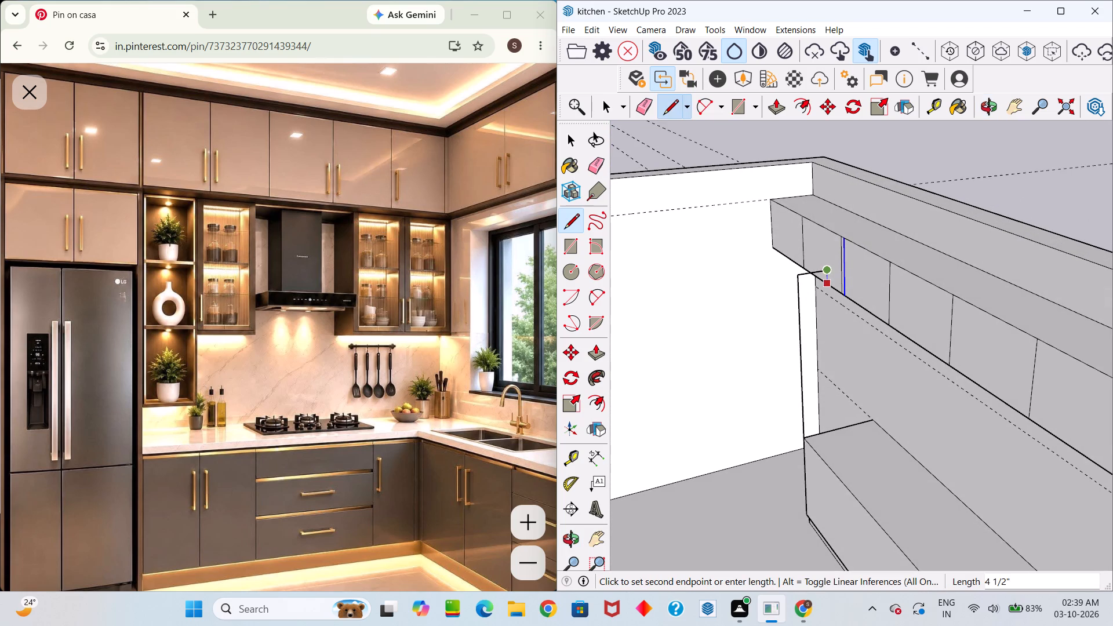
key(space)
Draw a horizontal line from the overhead cabinets' bottom front edge out to the vertical line.
scroll(830, 295, up, 11)
middle_drag(836, 270, 811, 237)
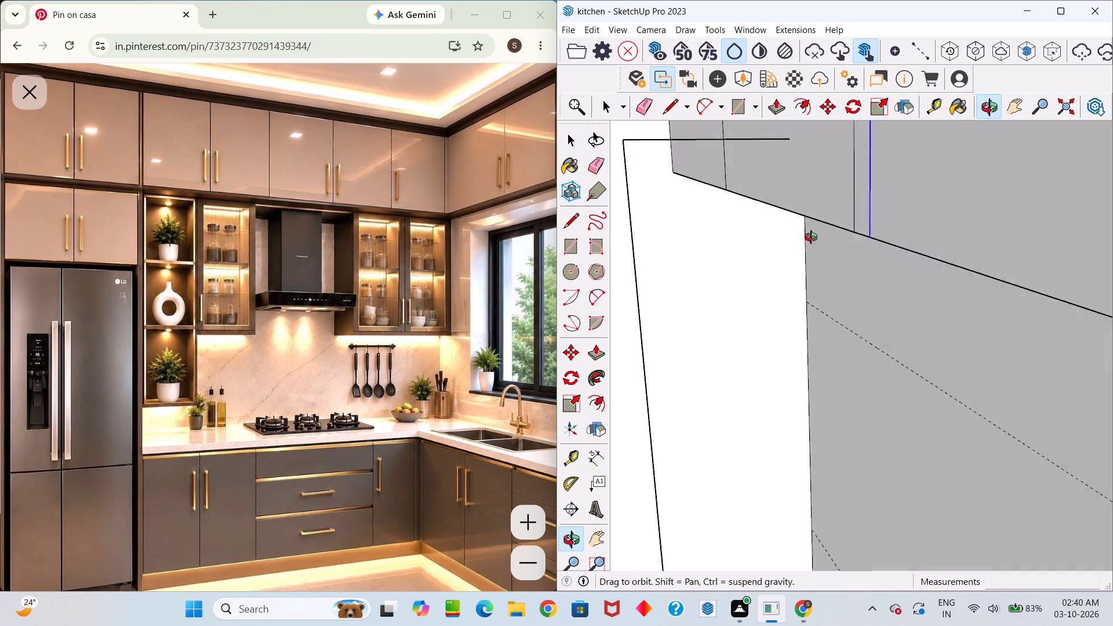
middle_drag(811, 237, 790, 228)
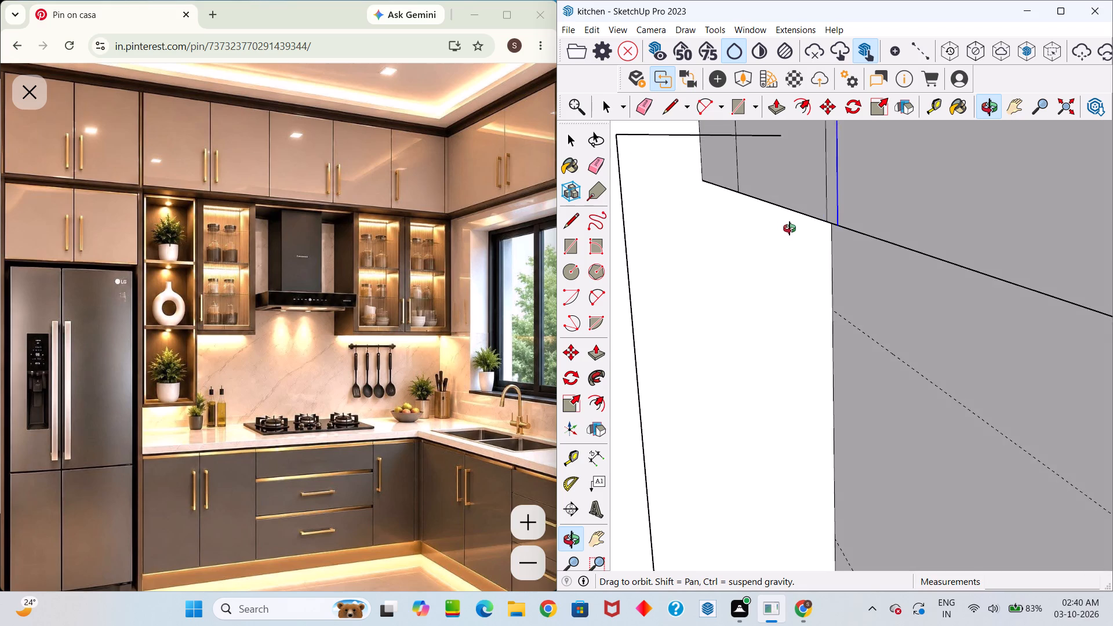
middle_drag(790, 228, 779, 227)
key(l)
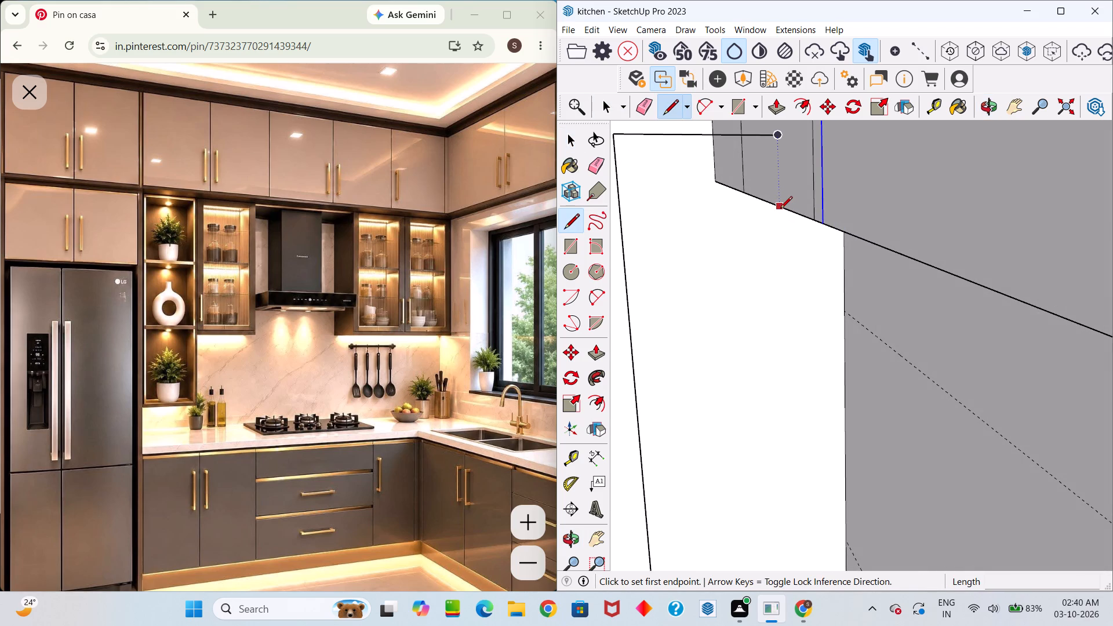
click(779, 208)
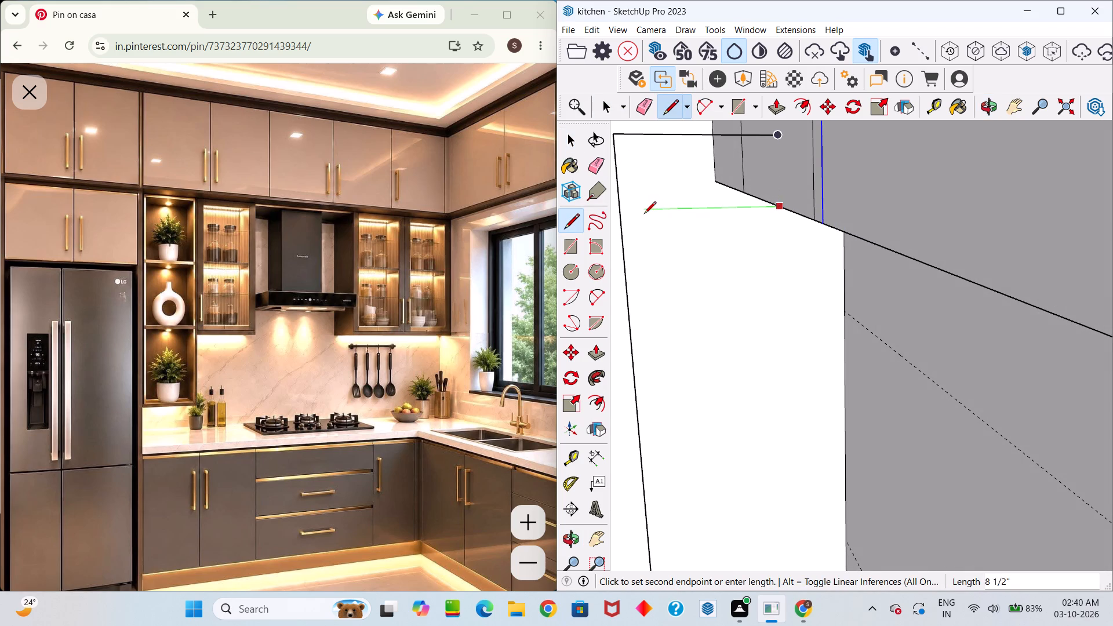
click(622, 212)
key(space)
Delete the 10" line and the vertical line's excess piece above the new horizontal line.
scroll(640, 233, down, 2)
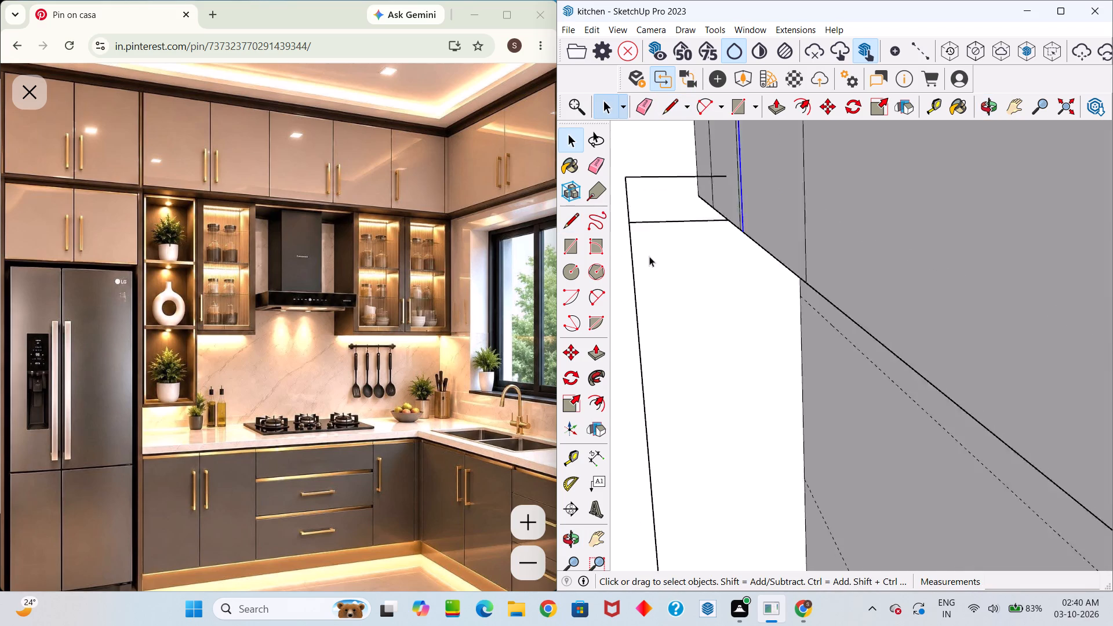
scroll(649, 256, down, 6)
click(654, 218)
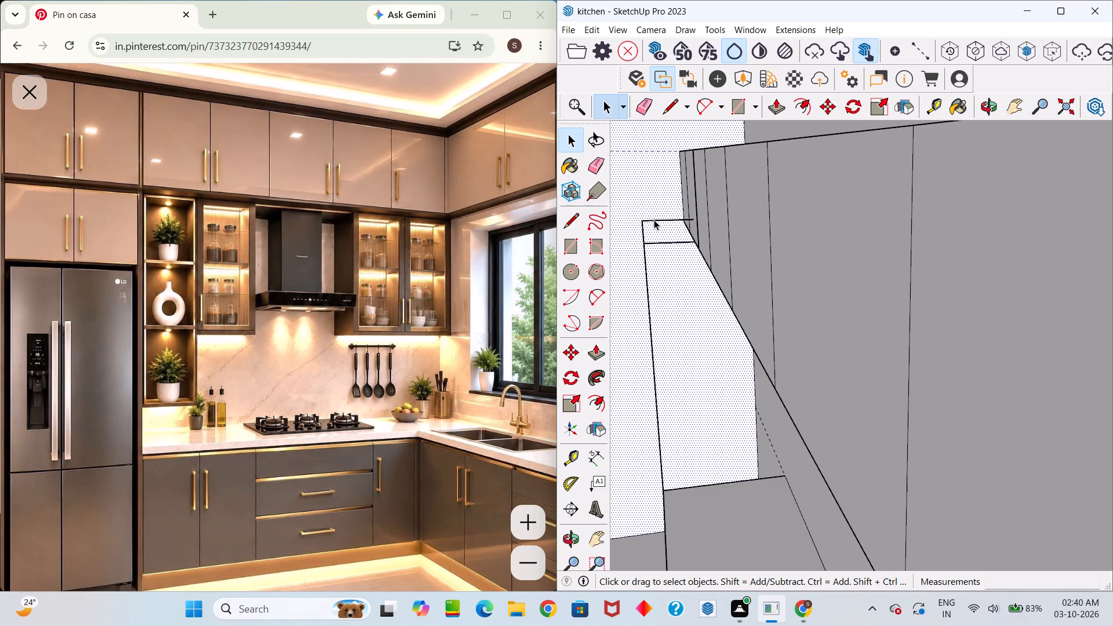
click(654, 220)
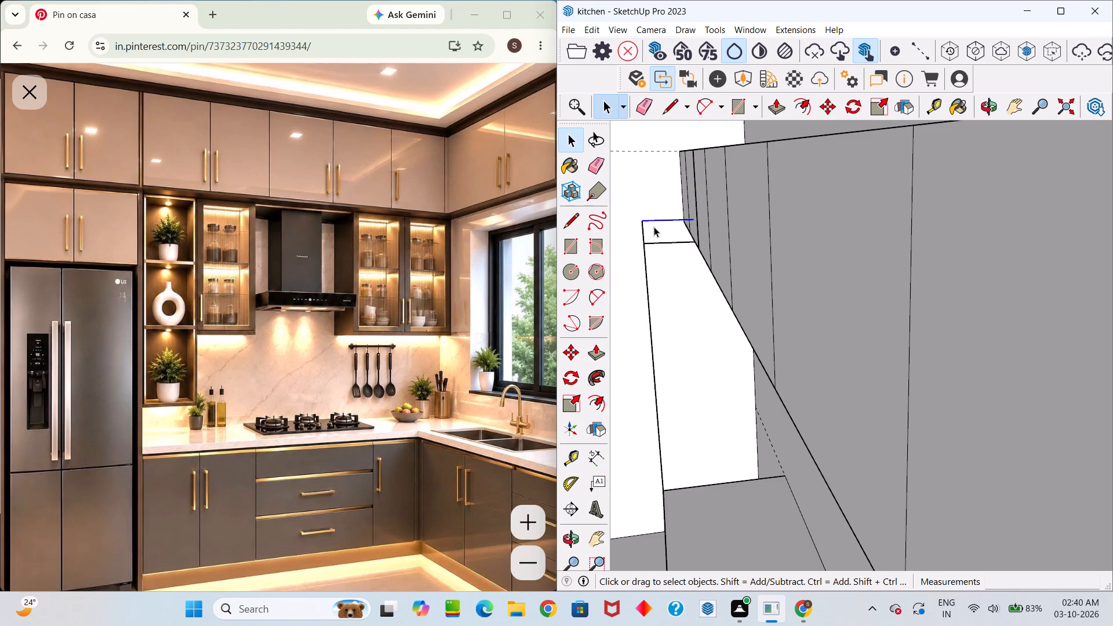
key(Delete)
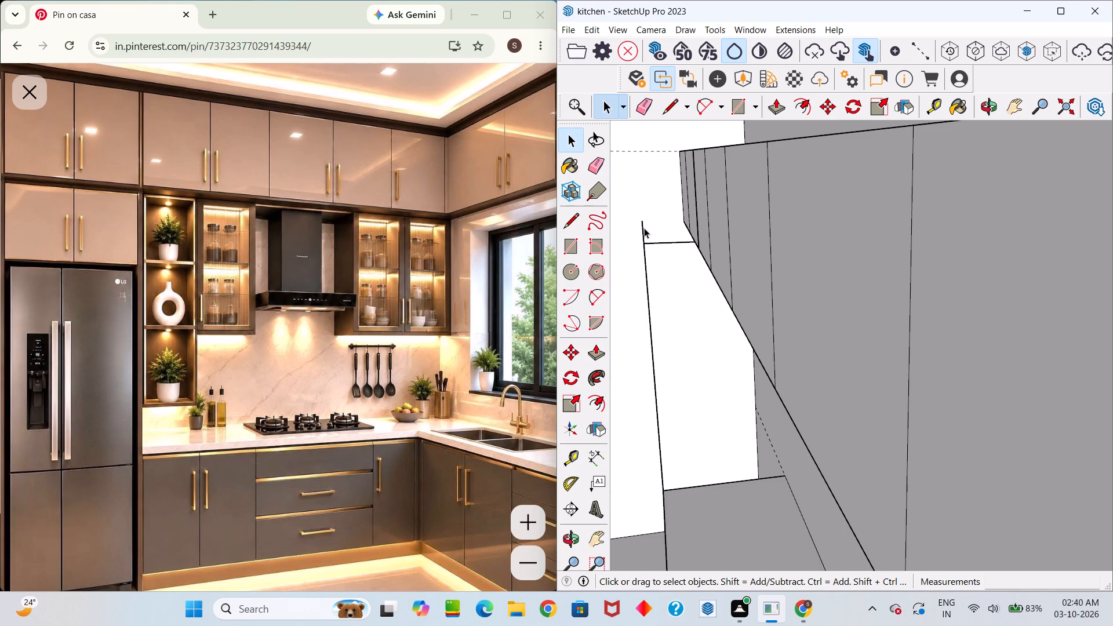
click(643, 227)
key(Delete)
Examine the lines joining the base cabinets' end corner to the overhead cabinets from several angles.
scroll(641, 239, down, 5)
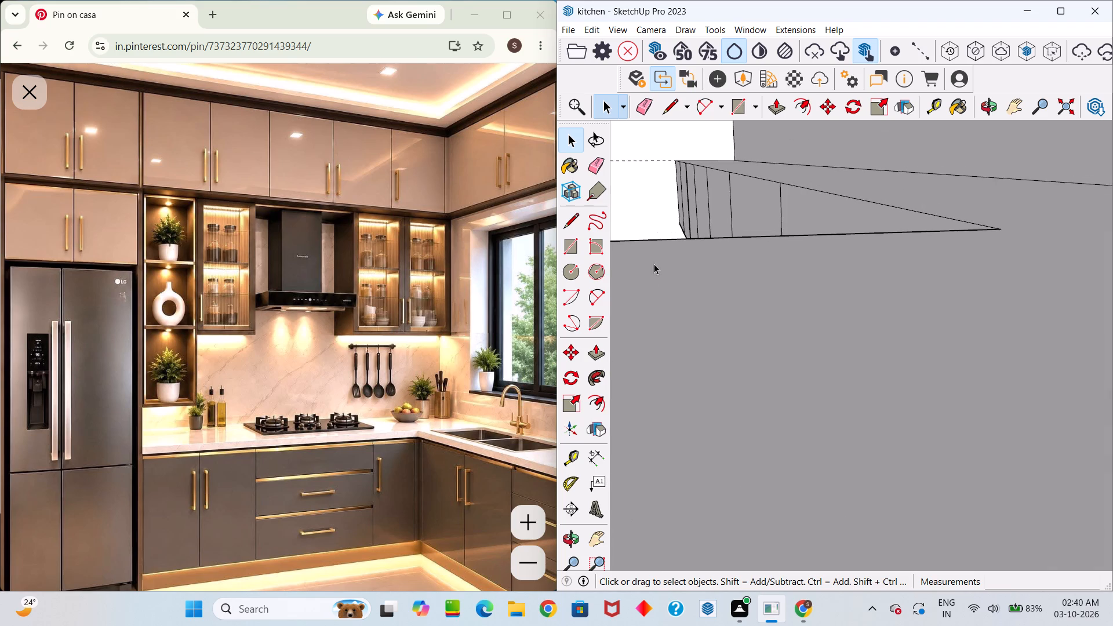
scroll(654, 230, up, 4)
middle_drag(644, 294, 809, 176)
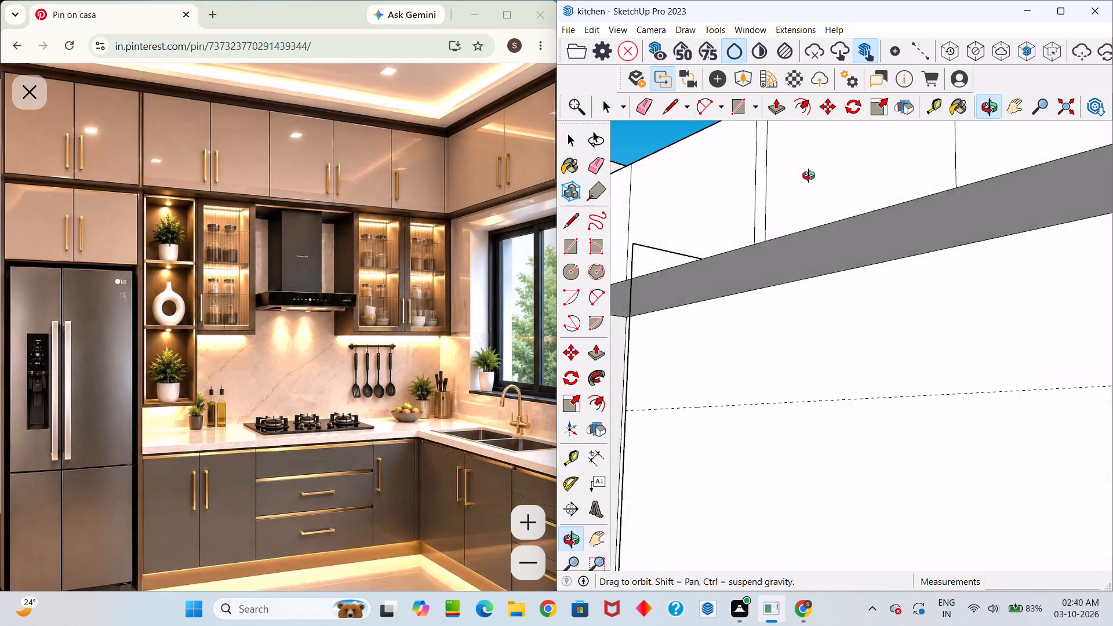
middle_drag(809, 176, 1096, 267)
scroll(639, 315, down, 6)
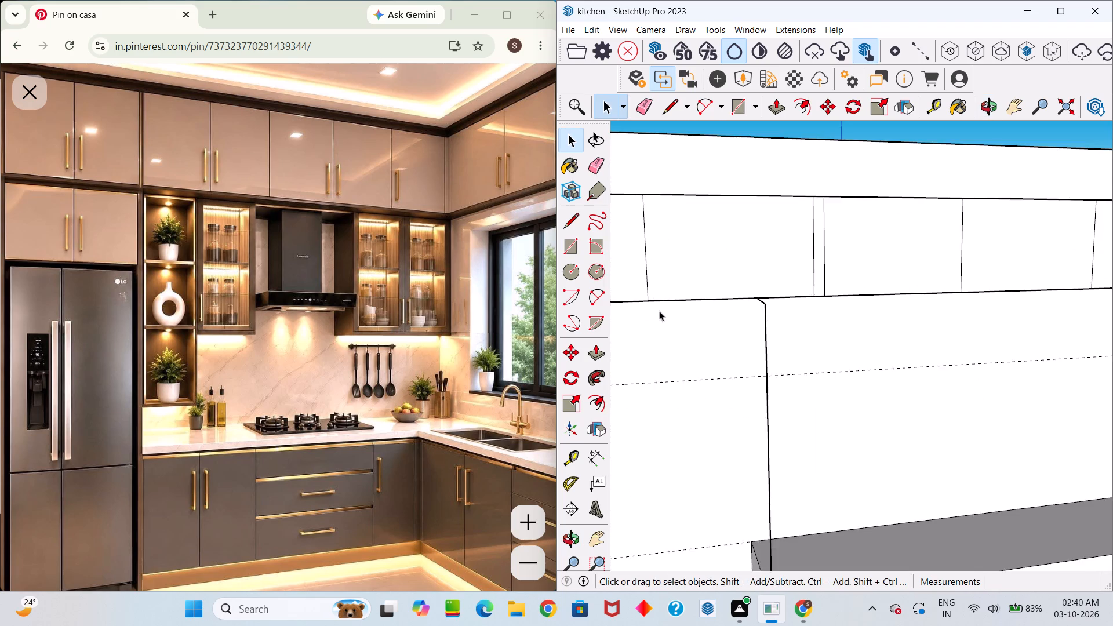
scroll(659, 311, down, 6)
scroll(681, 326, up, 20)
middle_drag(703, 336, 757, 395)
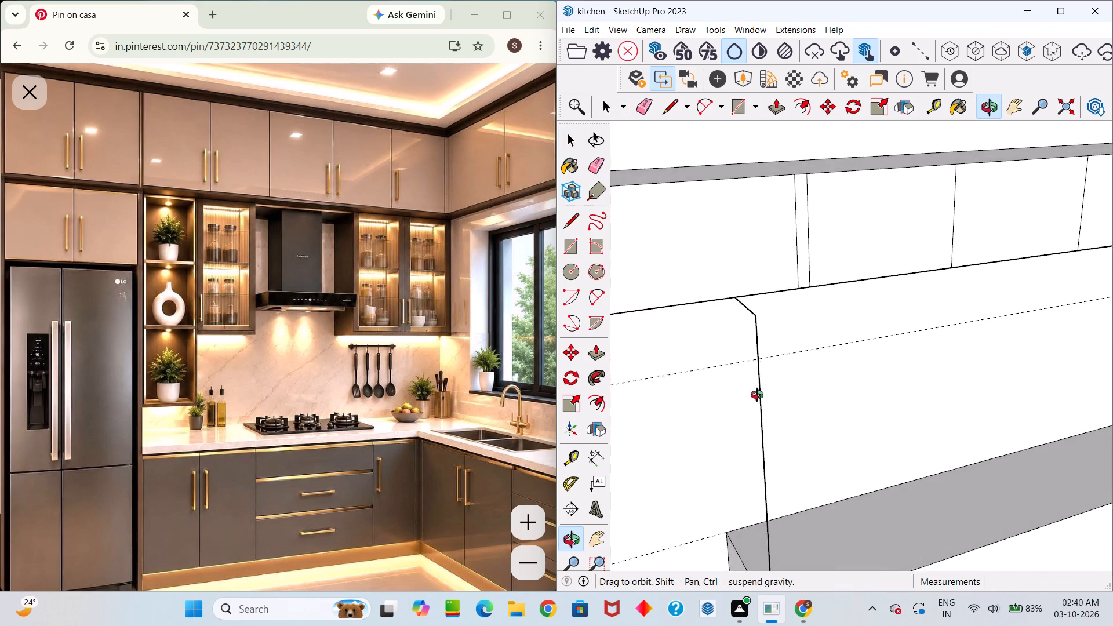
middle_drag(757, 395, 696, 443)
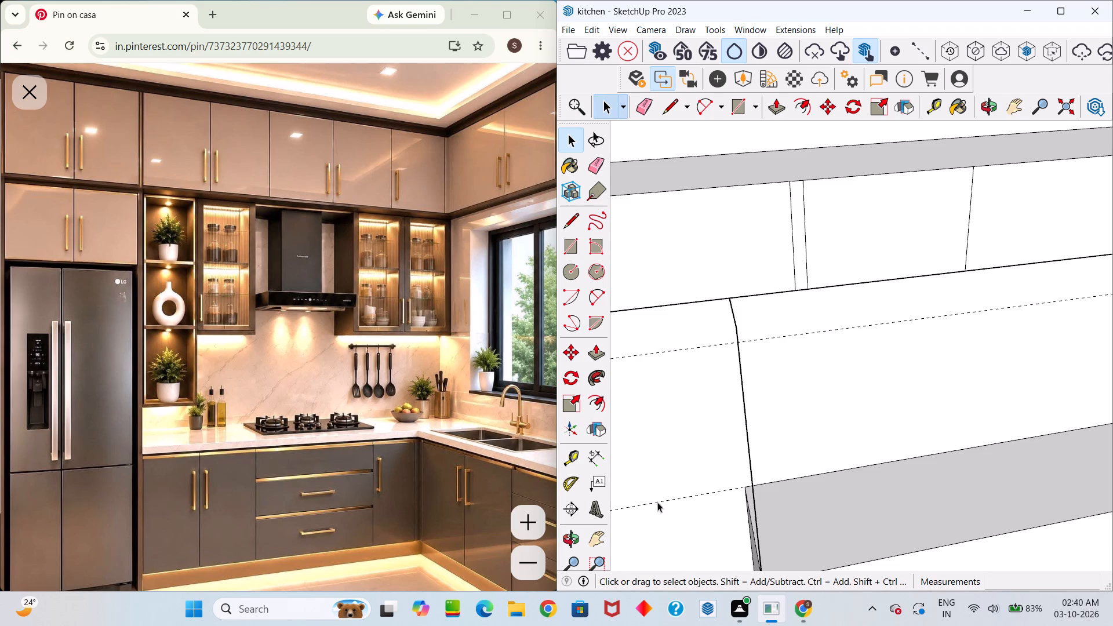
middle_drag(657, 502, 719, 279)
drag(663, 474, 719, 248)
middle_drag(725, 330, 828, 418)
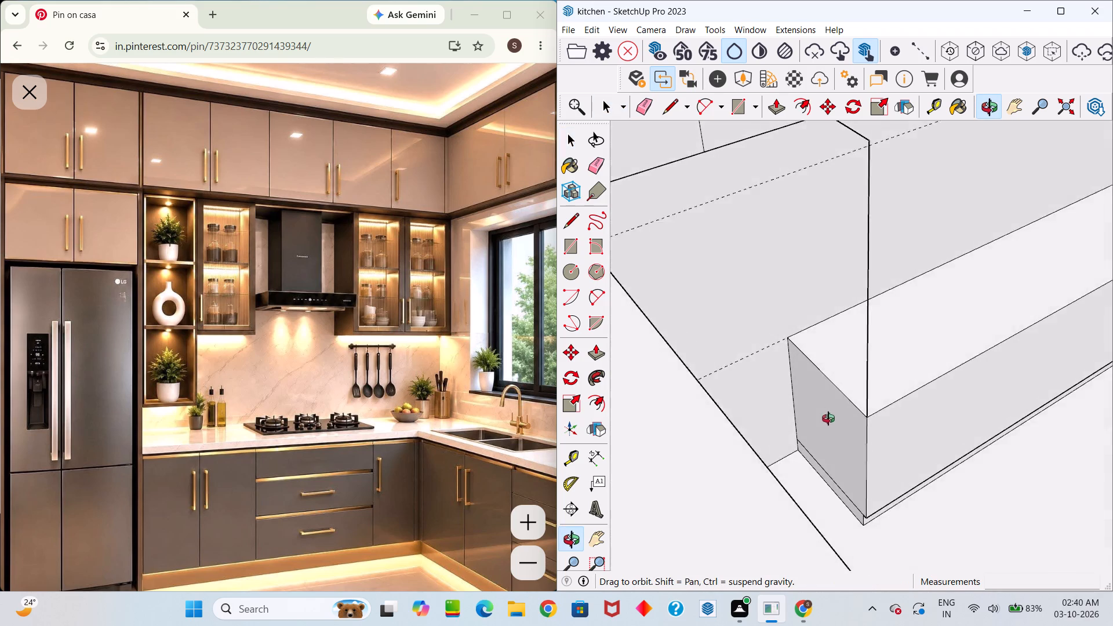
middle_drag(828, 418, 658, 409)
scroll(653, 409, down, 9)
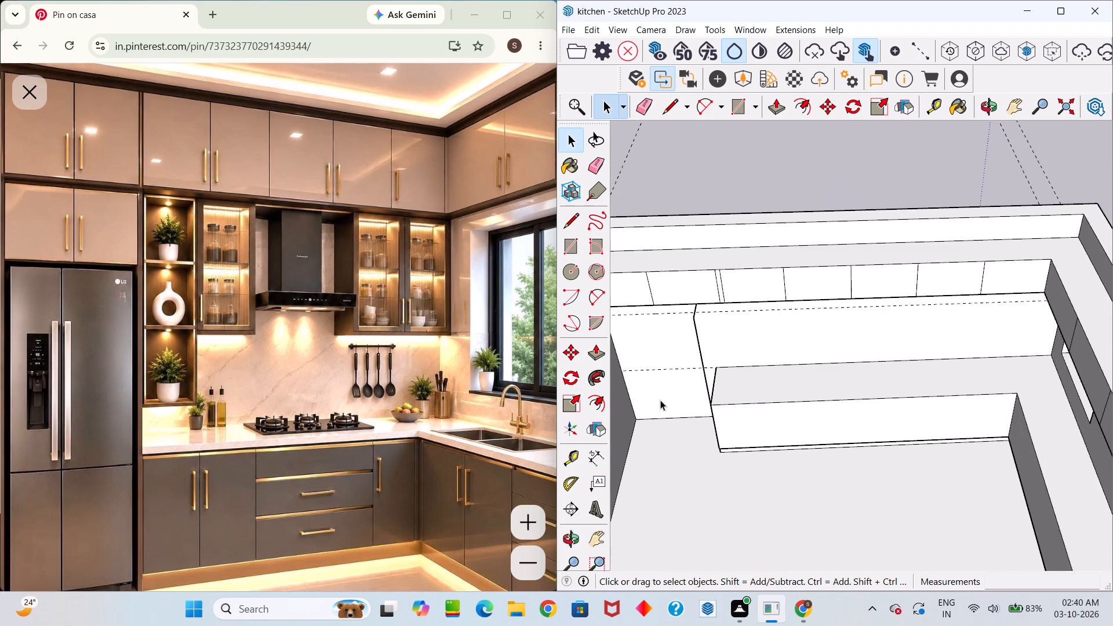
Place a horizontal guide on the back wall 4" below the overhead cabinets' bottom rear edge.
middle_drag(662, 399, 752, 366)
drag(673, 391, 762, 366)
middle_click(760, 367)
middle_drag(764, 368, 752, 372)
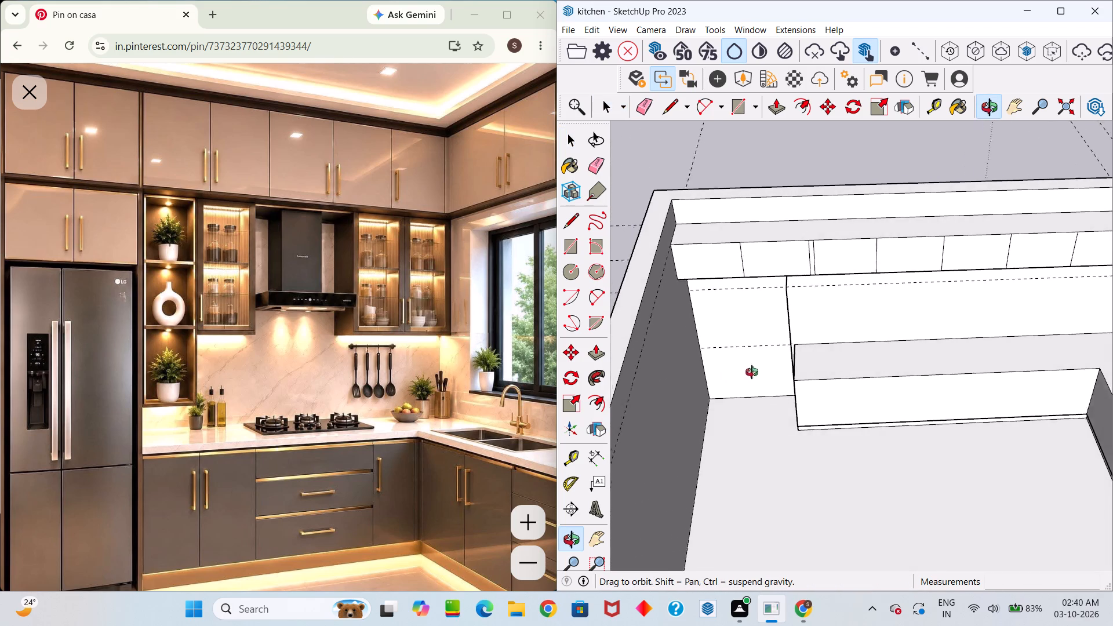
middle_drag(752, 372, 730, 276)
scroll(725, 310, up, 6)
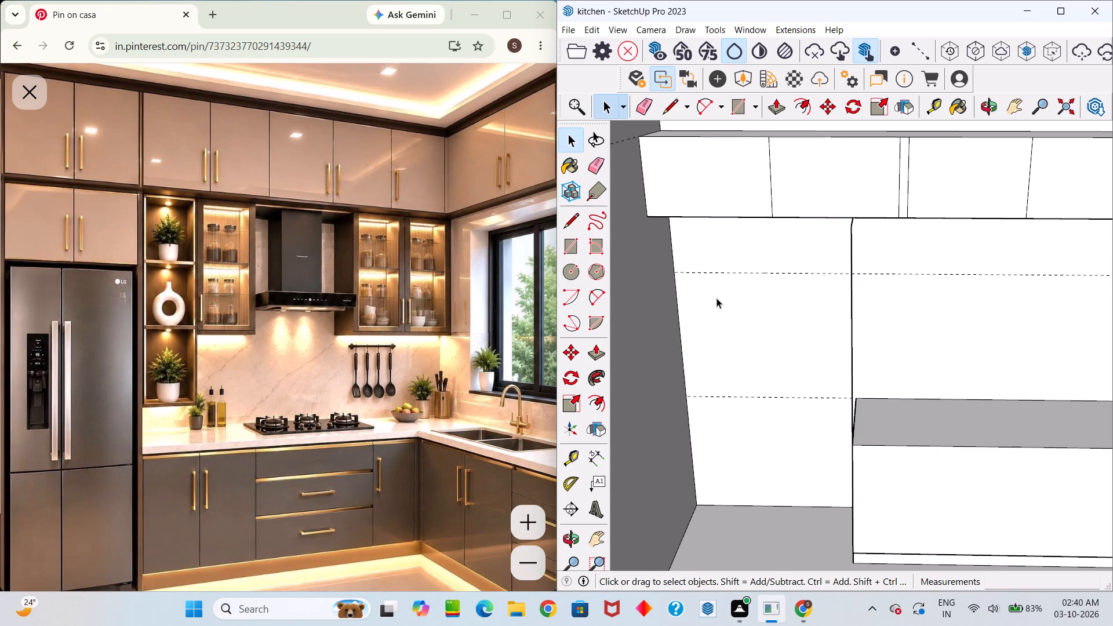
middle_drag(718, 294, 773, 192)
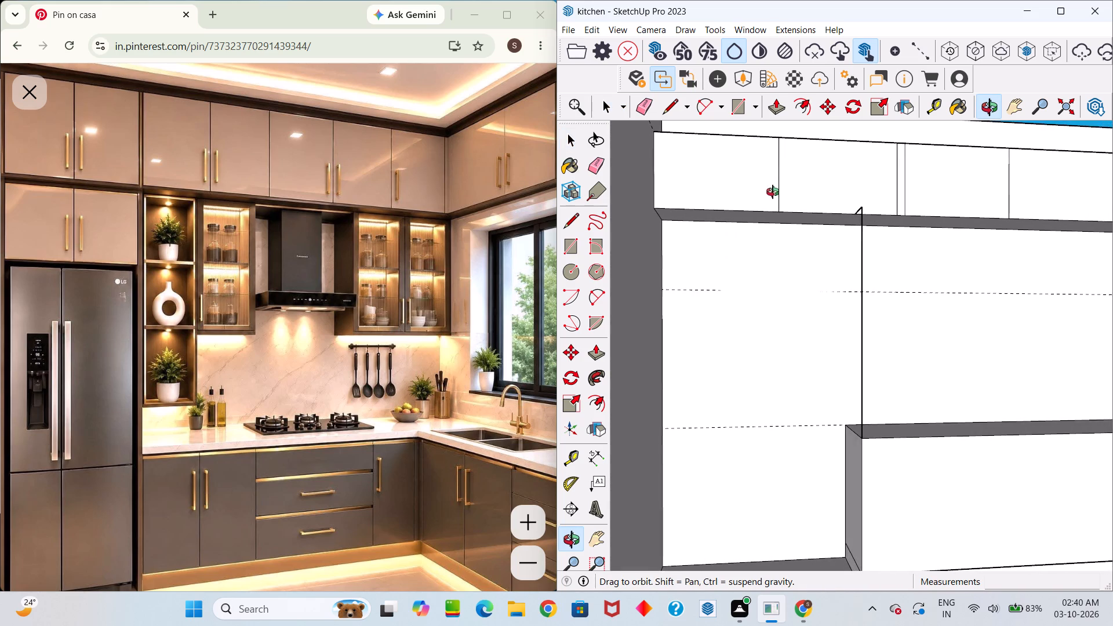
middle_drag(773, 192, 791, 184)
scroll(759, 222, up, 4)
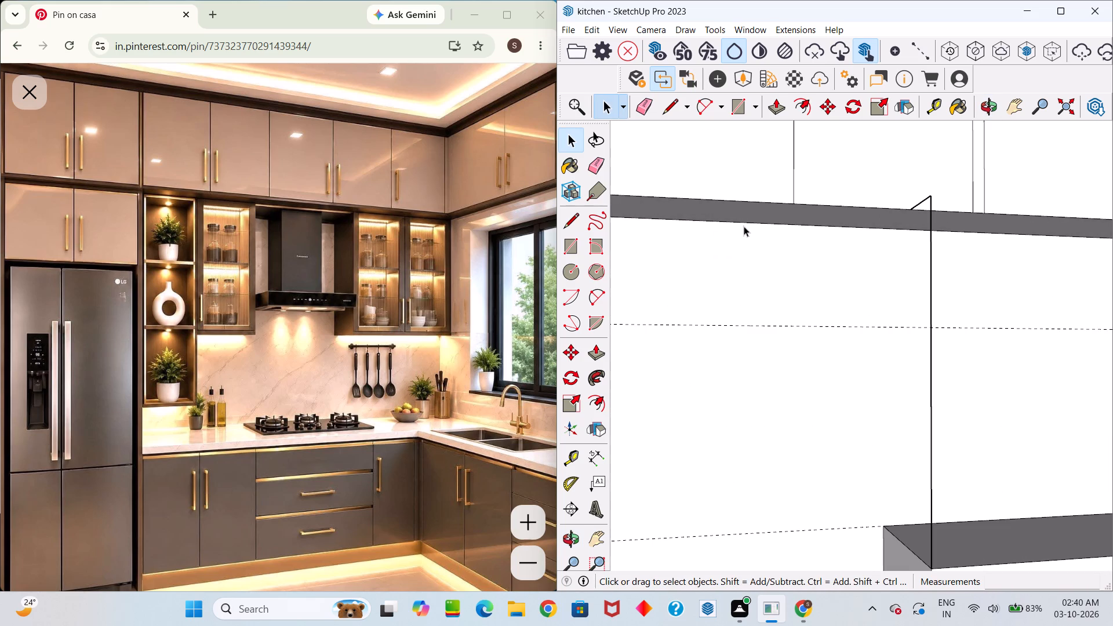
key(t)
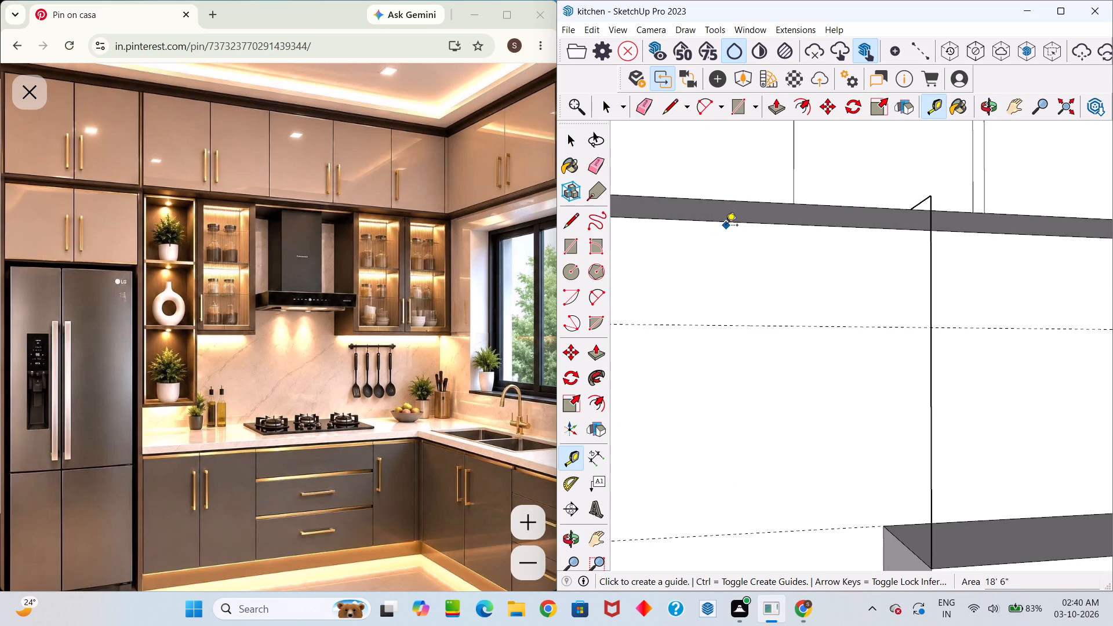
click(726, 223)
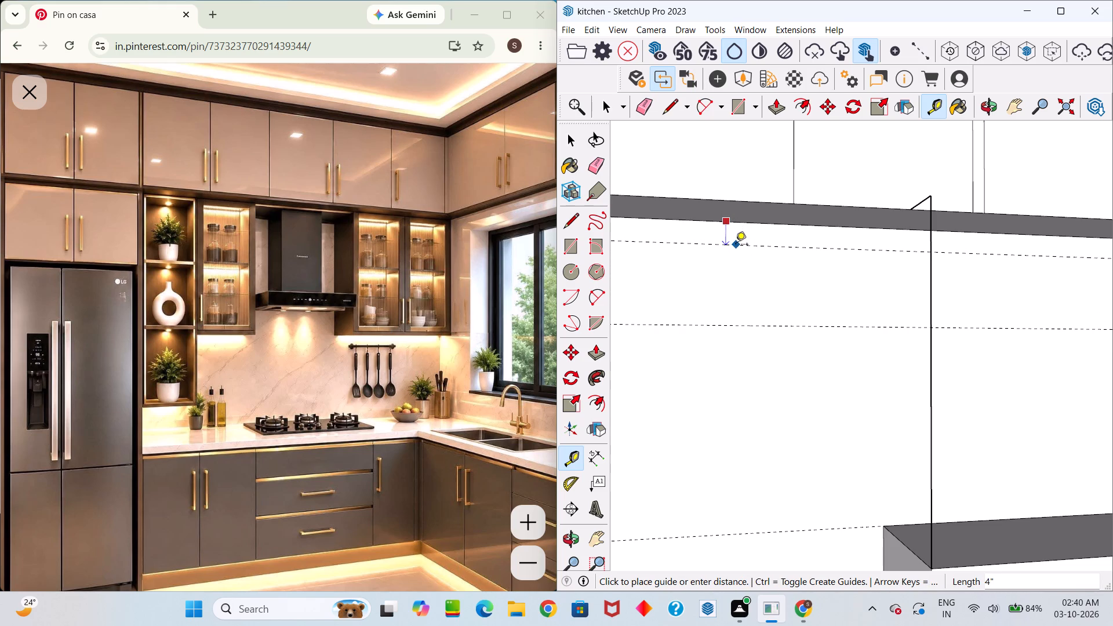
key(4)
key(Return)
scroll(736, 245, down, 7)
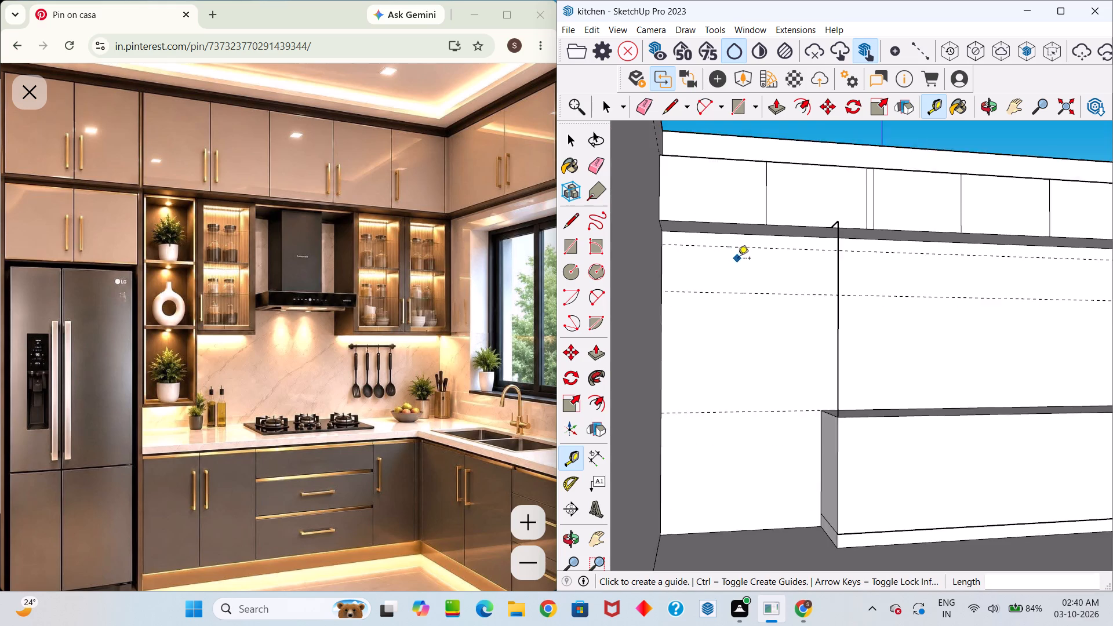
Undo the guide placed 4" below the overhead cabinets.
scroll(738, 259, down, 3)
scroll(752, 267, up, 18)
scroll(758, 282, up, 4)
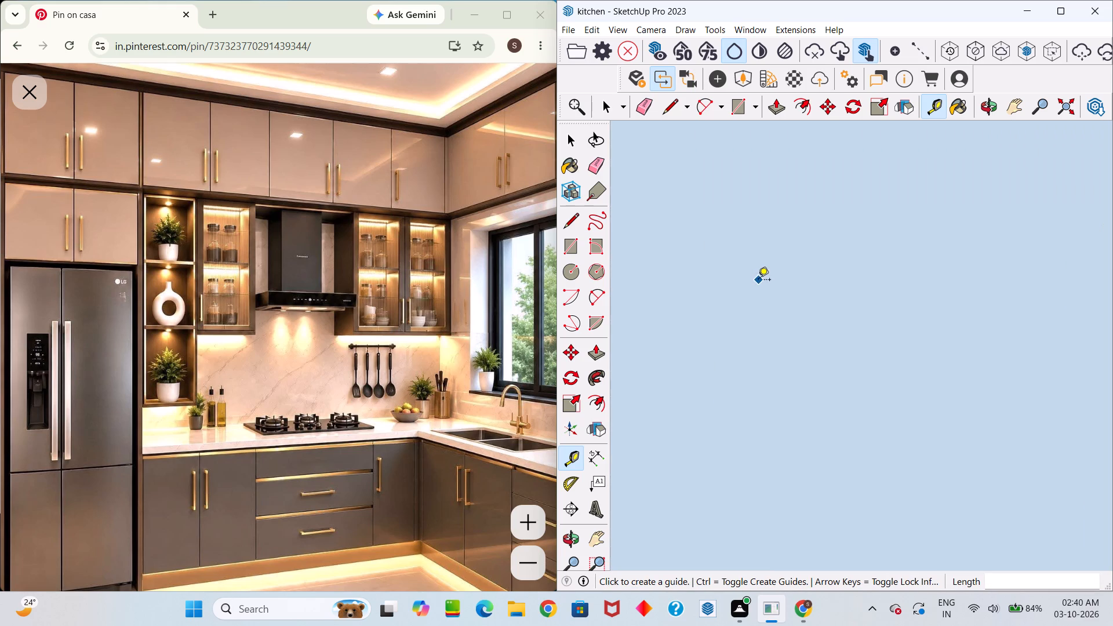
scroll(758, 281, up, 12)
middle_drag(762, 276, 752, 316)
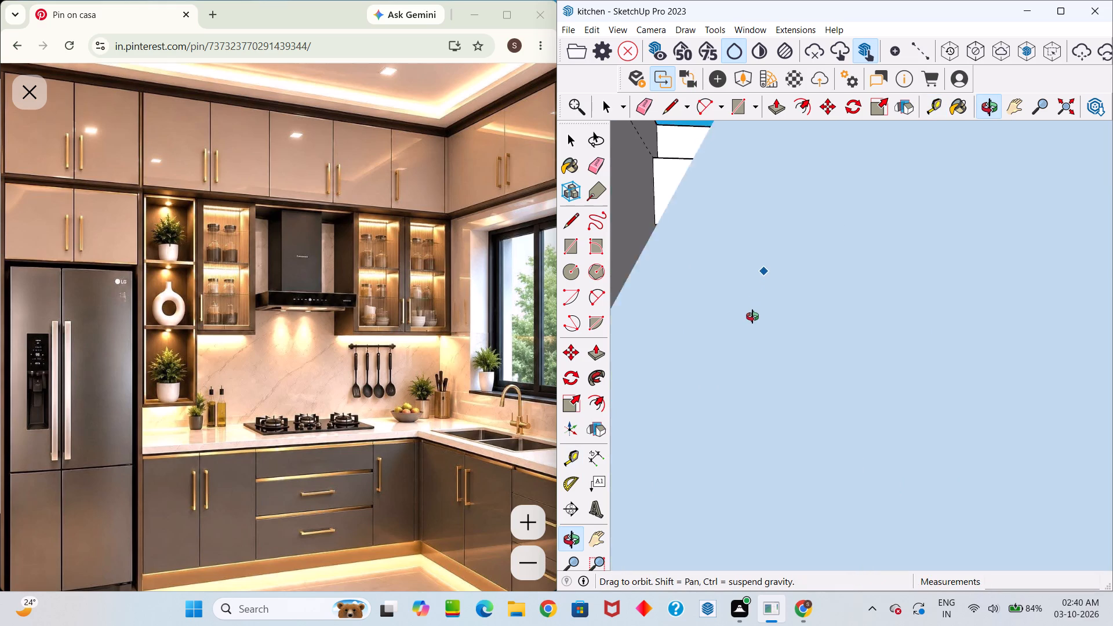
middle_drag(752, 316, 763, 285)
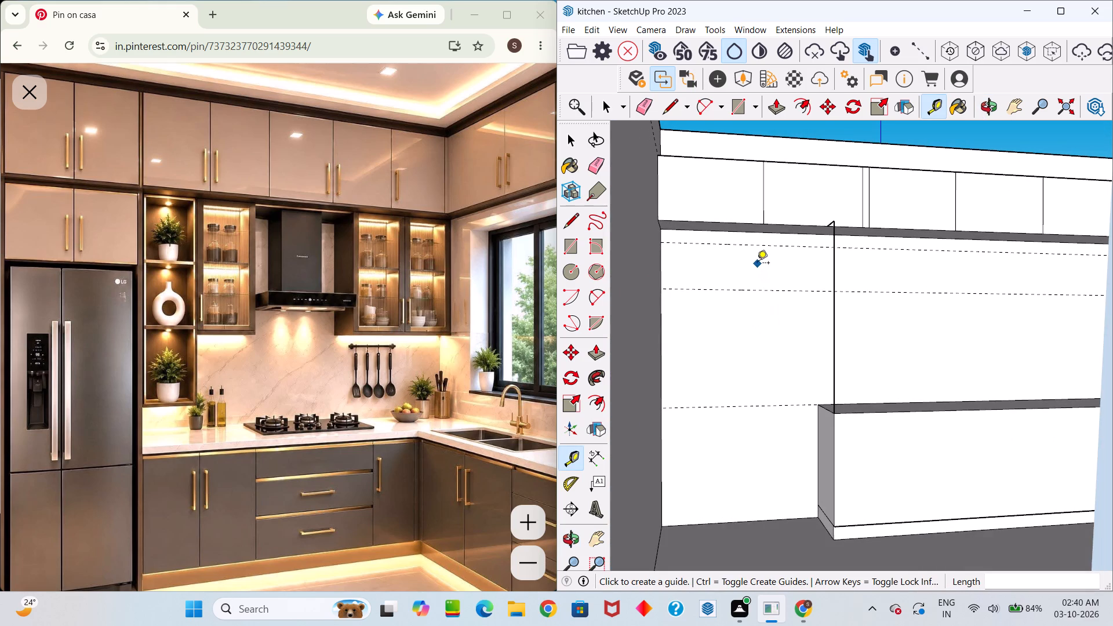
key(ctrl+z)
Place a horizontal guide on the back wall 2" below the overhead cabinets' bottom rear edge.
scroll(751, 230, up, 10)
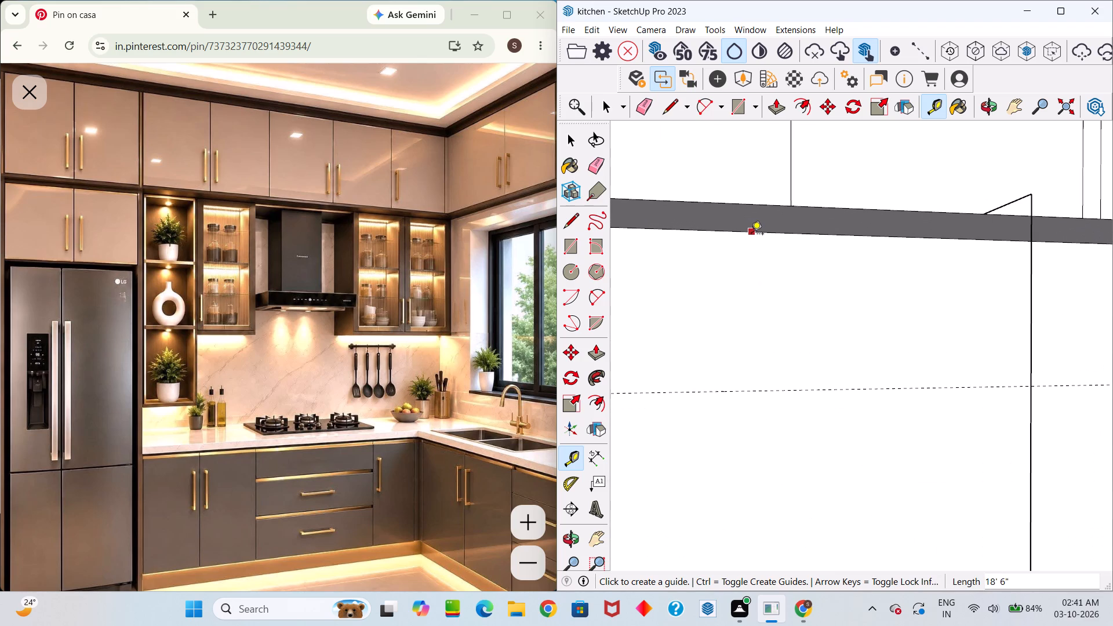
click(751, 234)
key(2)
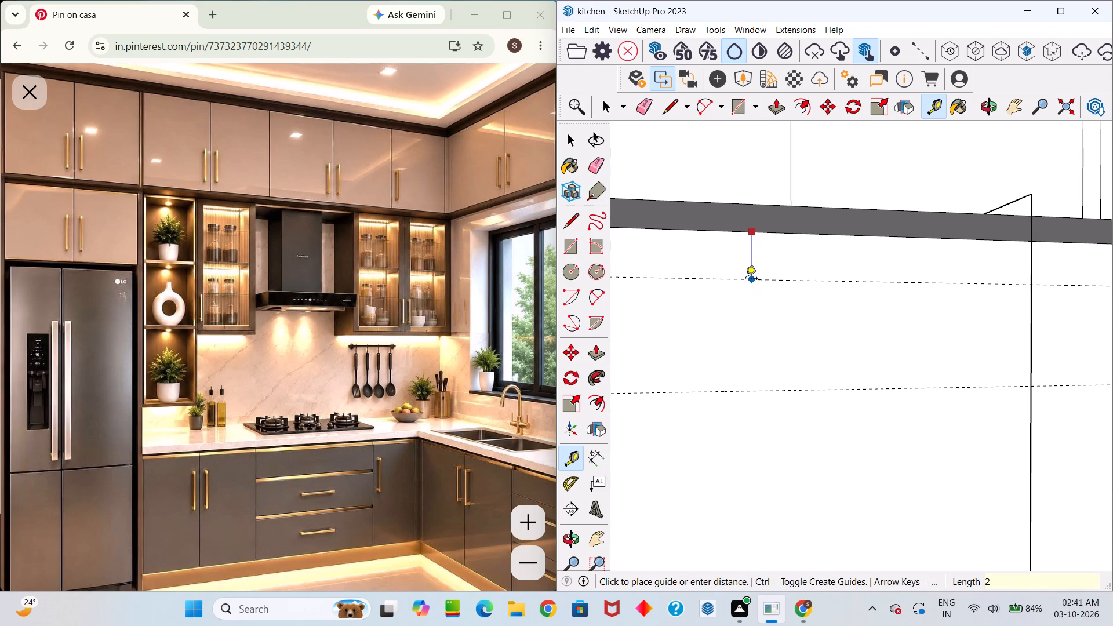
key(Return)
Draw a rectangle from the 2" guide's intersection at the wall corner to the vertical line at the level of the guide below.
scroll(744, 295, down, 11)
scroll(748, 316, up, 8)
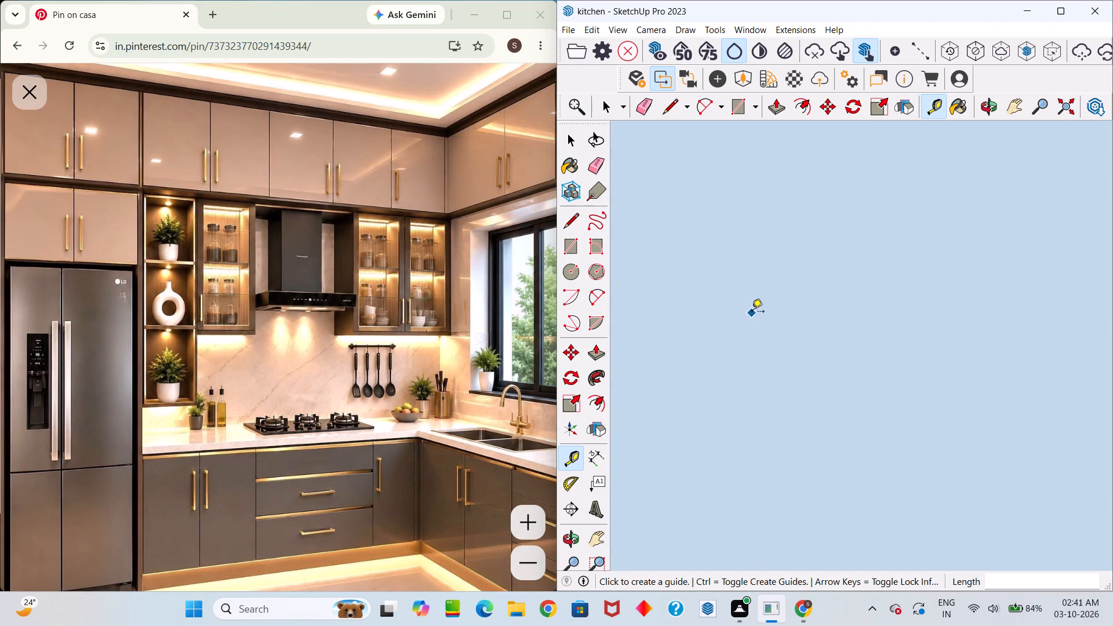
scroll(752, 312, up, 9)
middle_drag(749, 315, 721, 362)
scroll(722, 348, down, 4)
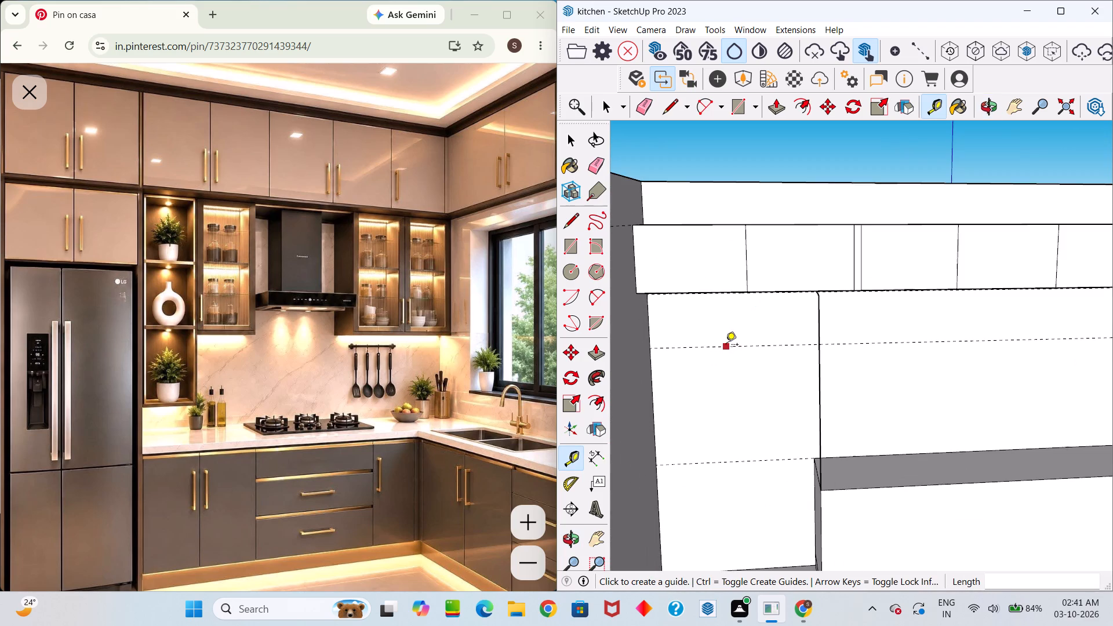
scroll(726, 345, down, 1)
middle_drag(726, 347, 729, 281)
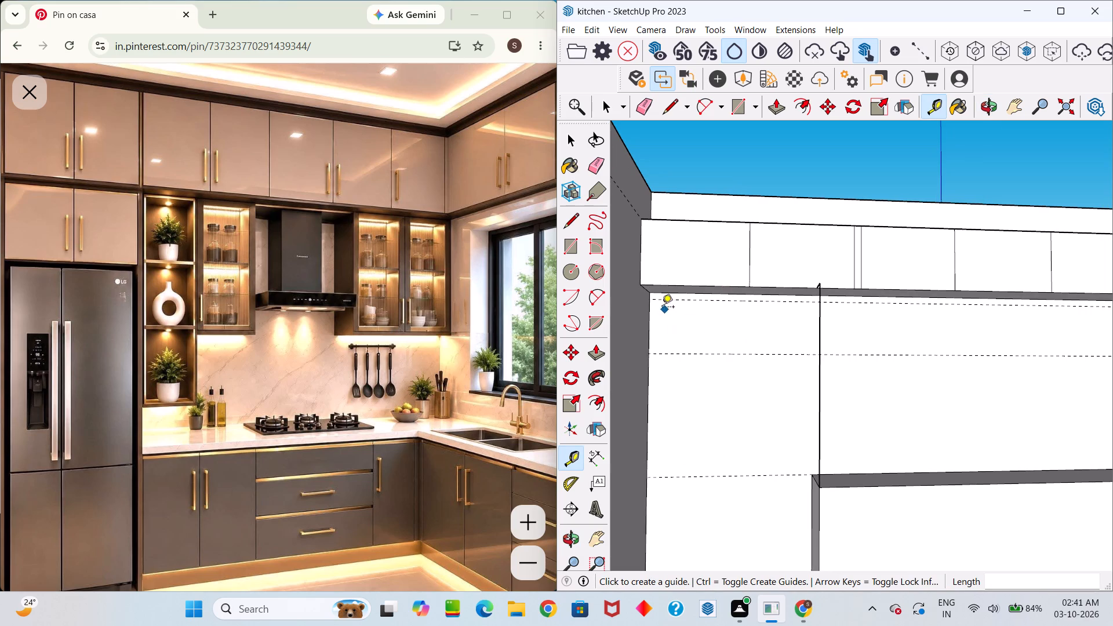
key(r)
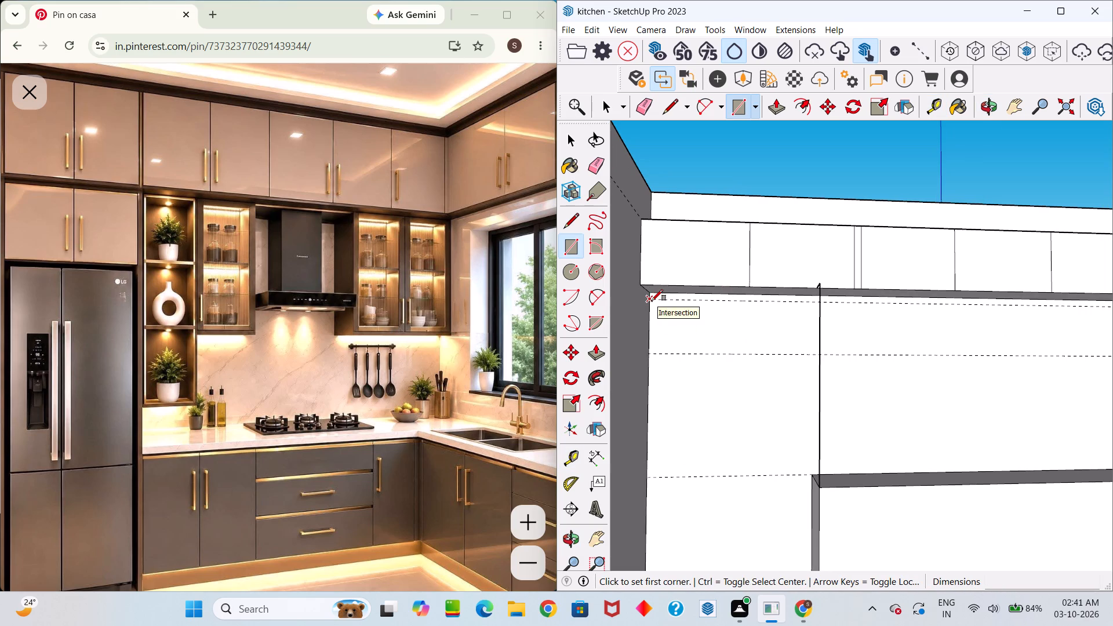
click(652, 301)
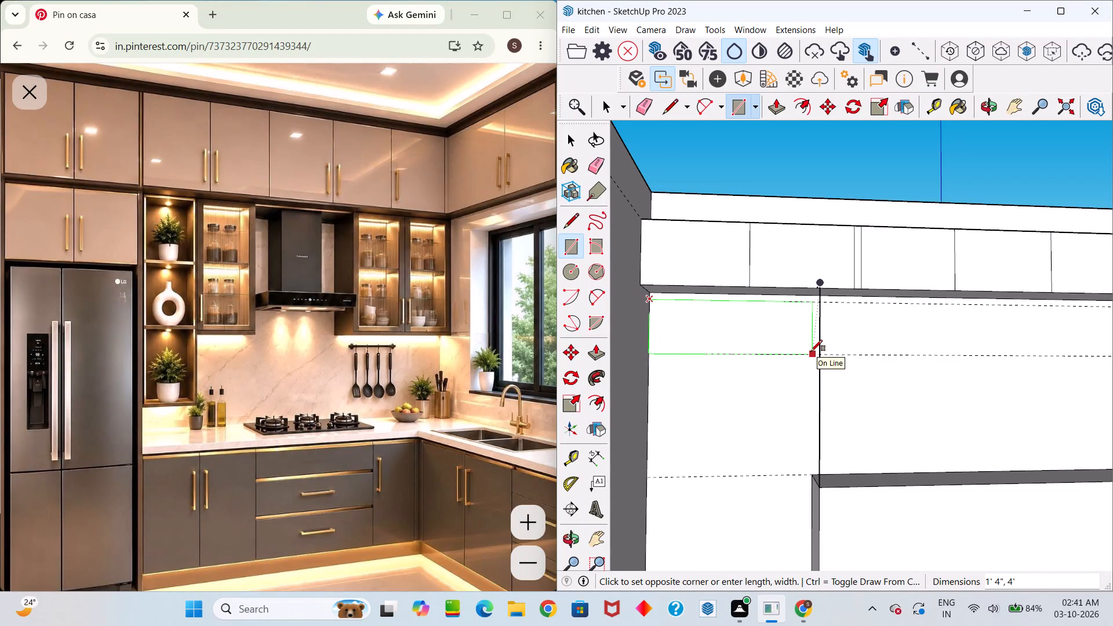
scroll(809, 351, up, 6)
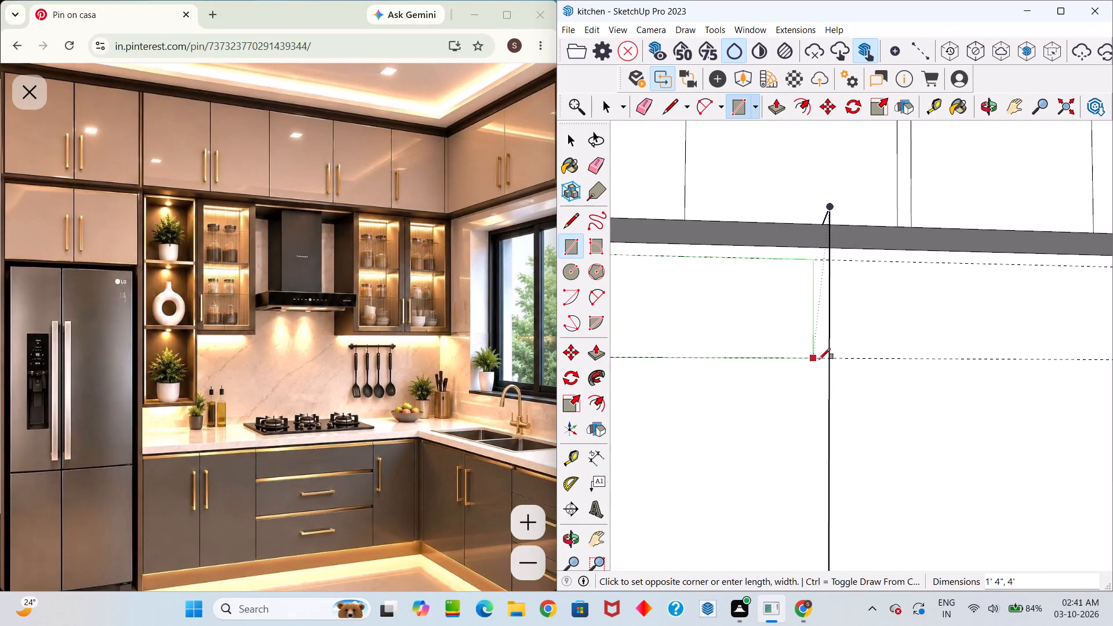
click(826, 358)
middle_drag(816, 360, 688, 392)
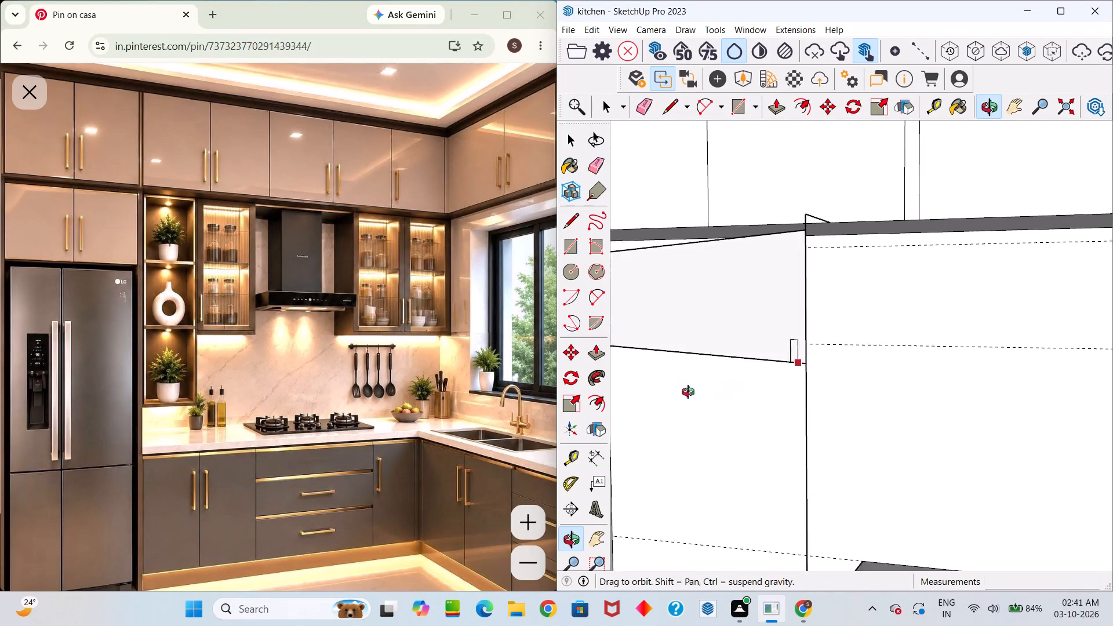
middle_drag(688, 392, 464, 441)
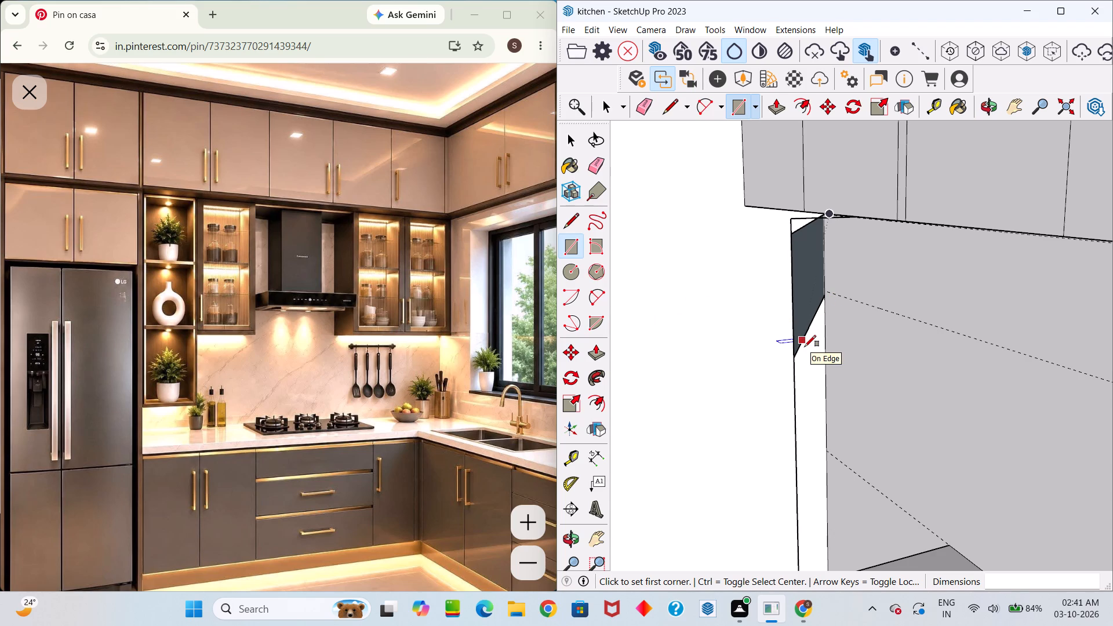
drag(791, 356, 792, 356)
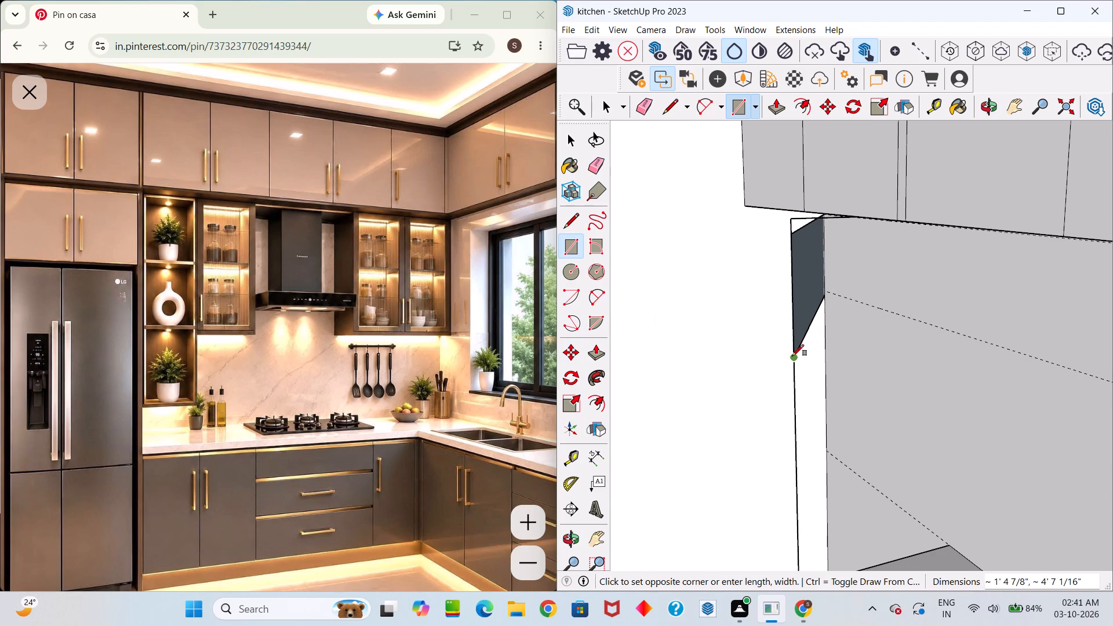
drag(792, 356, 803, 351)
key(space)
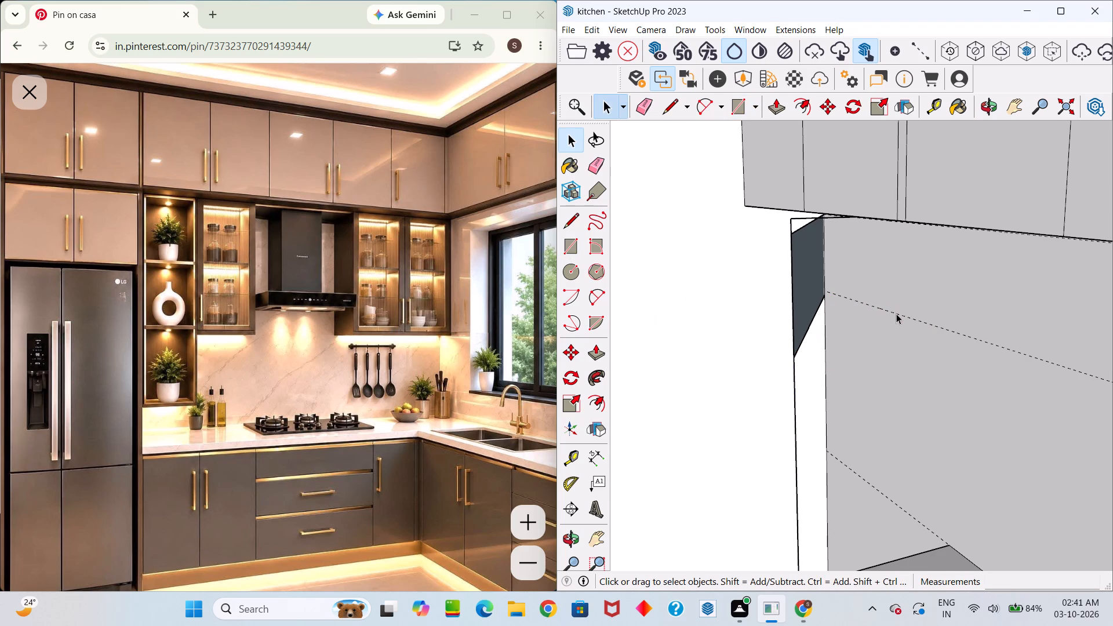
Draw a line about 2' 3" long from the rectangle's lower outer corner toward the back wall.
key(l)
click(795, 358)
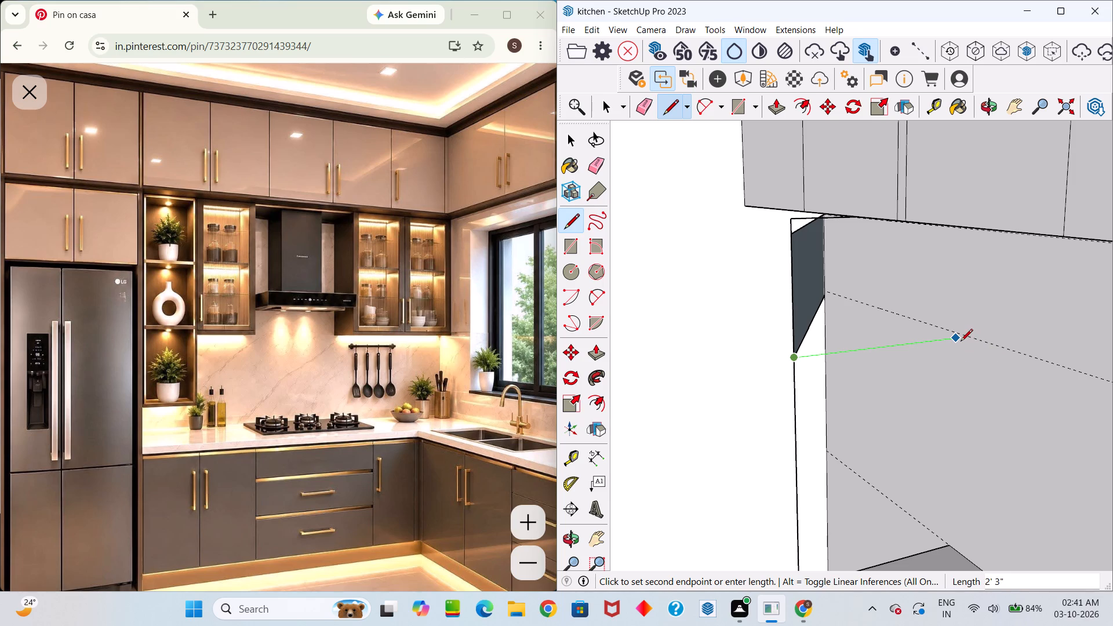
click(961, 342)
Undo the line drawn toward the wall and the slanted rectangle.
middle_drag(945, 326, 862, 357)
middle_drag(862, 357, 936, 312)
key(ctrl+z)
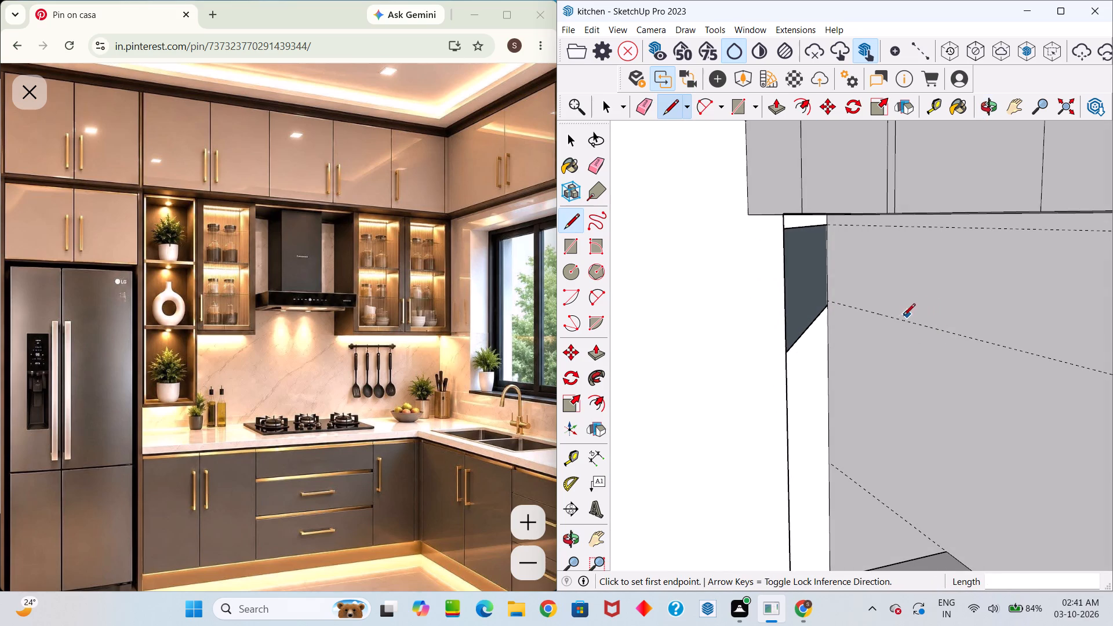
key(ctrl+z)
Place a vertical guide about 10" behind the vertical line, through the short horizontal line's end on the overhead cabinets' bottom front edge.
middle_drag(834, 315, 1111, 314)
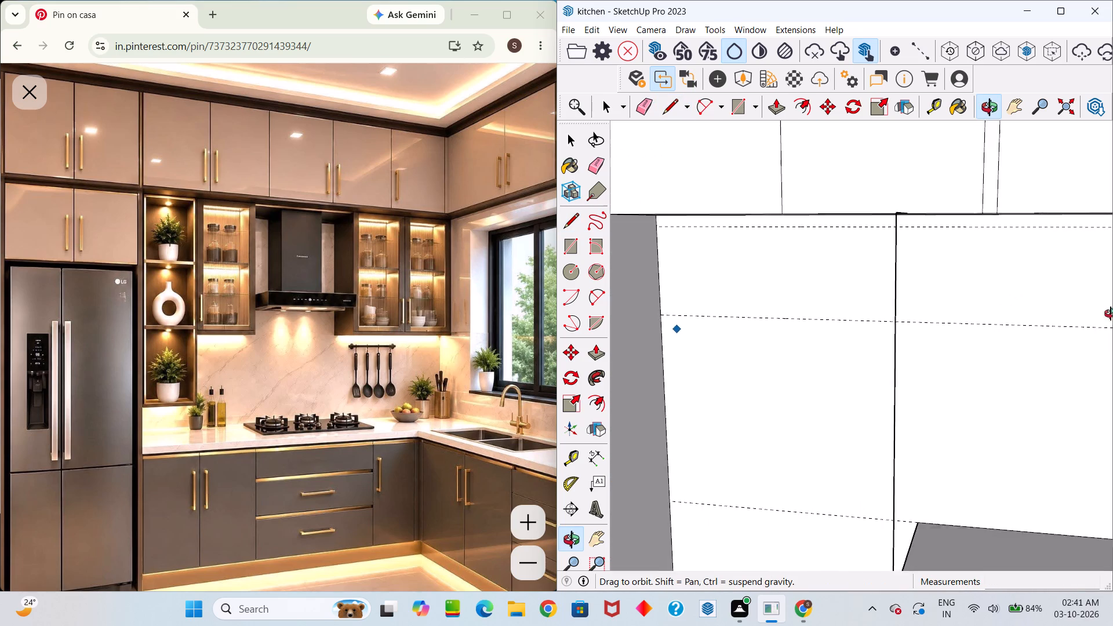
middle_drag(1111, 314, 1109, 311)
middle_drag(798, 357, 985, 409)
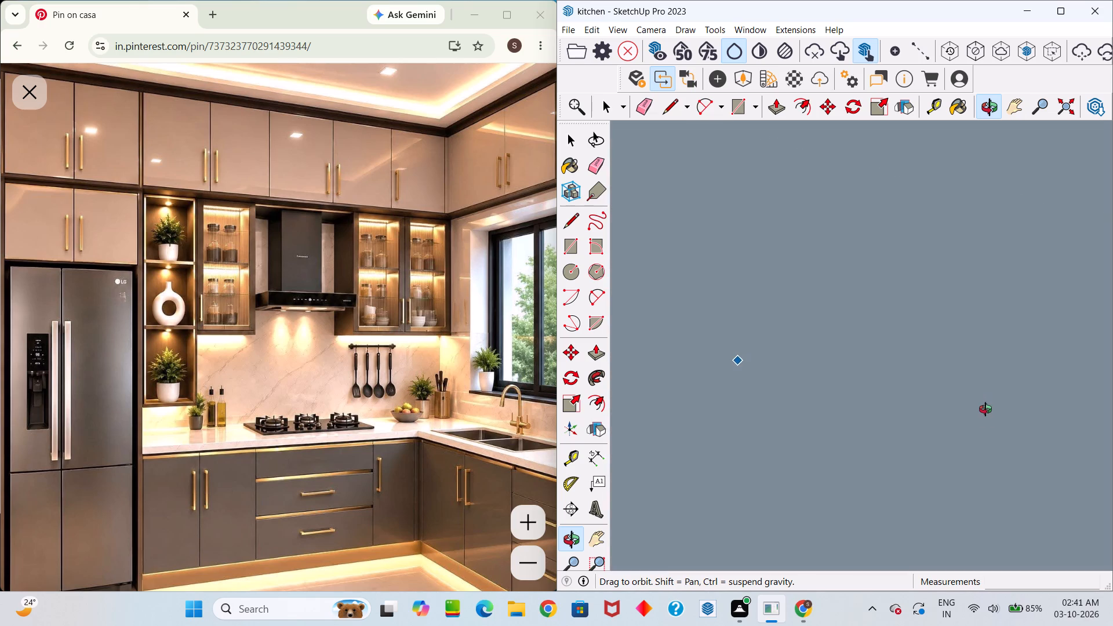
middle_drag(985, 409, 939, 433)
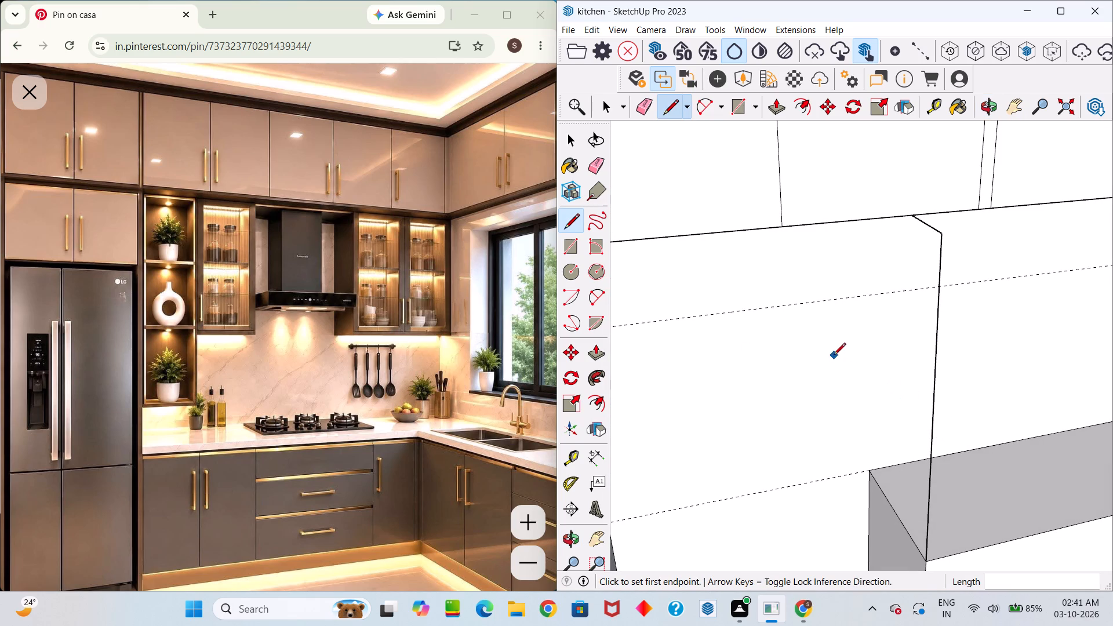
key(t)
click(934, 337)
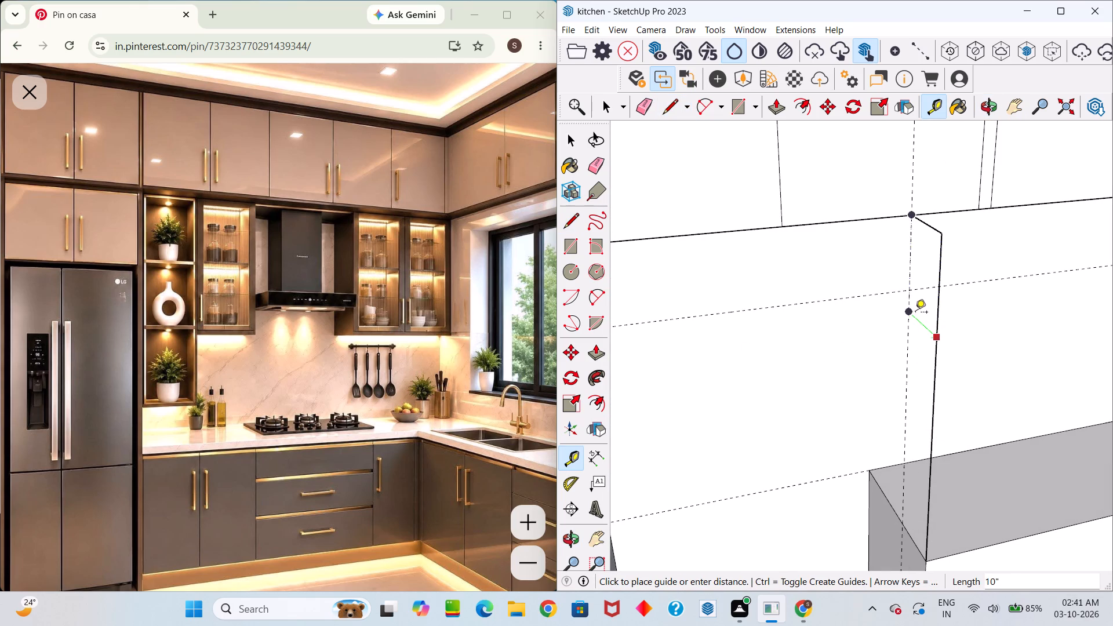
scroll(899, 244, up, 6)
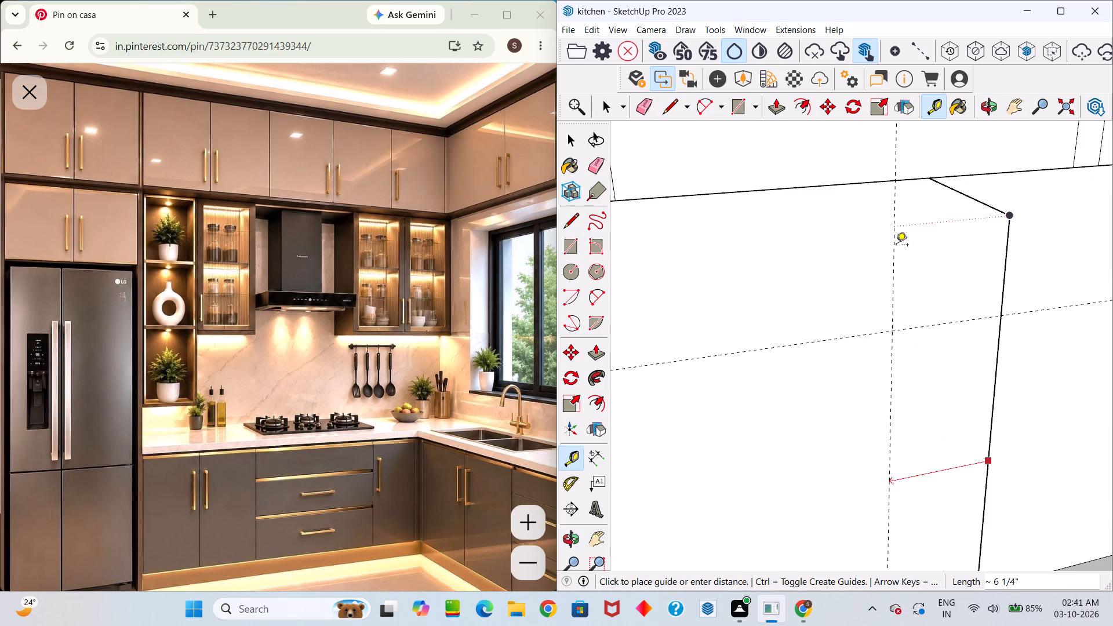
click(930, 184)
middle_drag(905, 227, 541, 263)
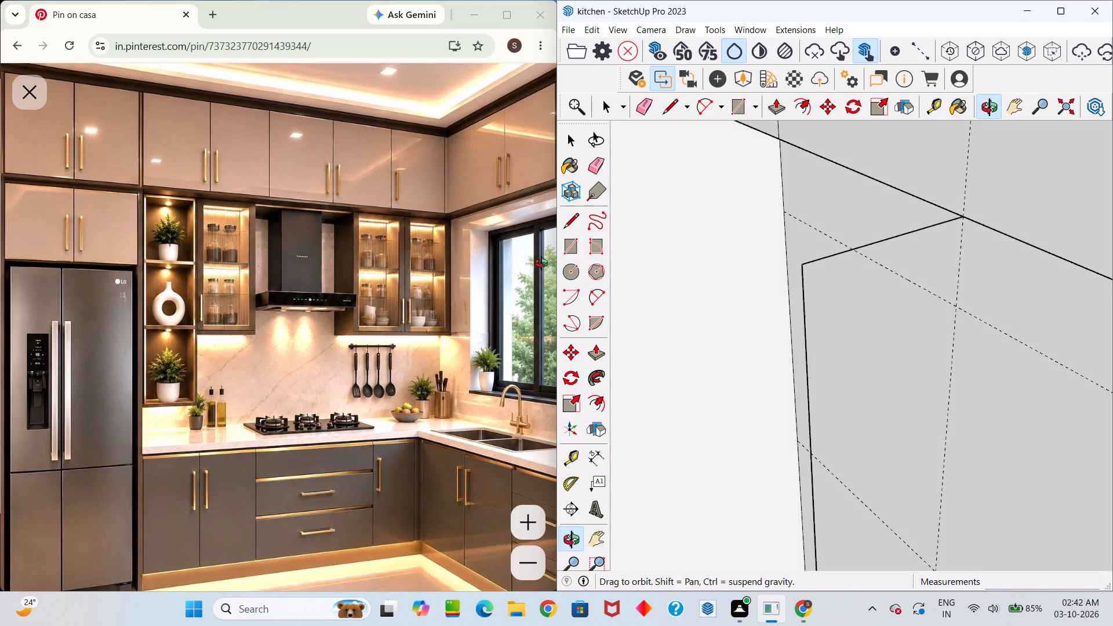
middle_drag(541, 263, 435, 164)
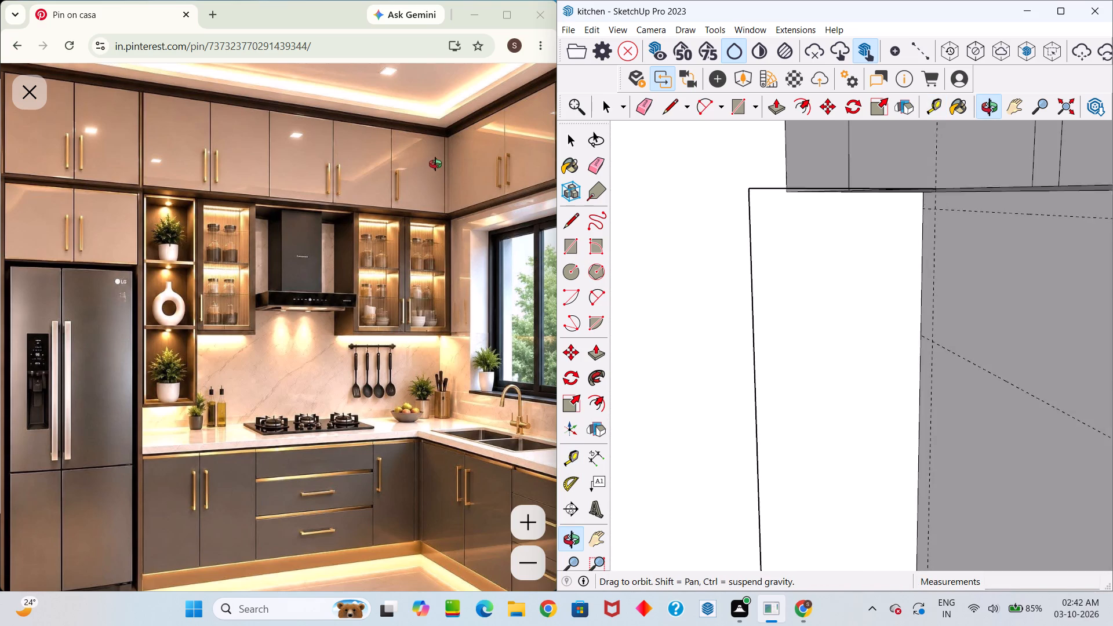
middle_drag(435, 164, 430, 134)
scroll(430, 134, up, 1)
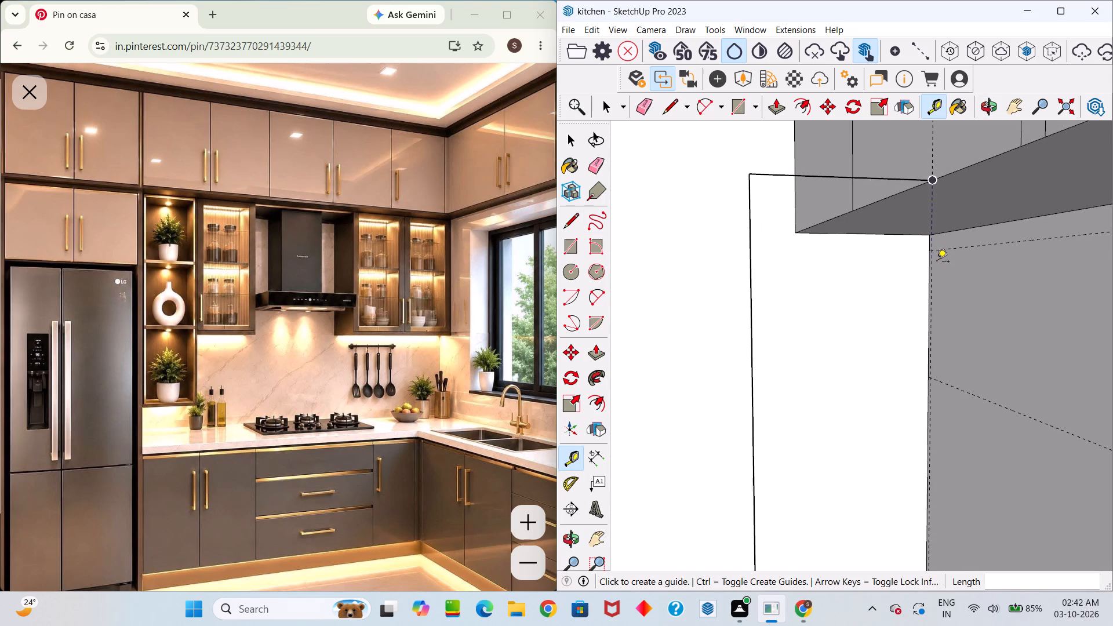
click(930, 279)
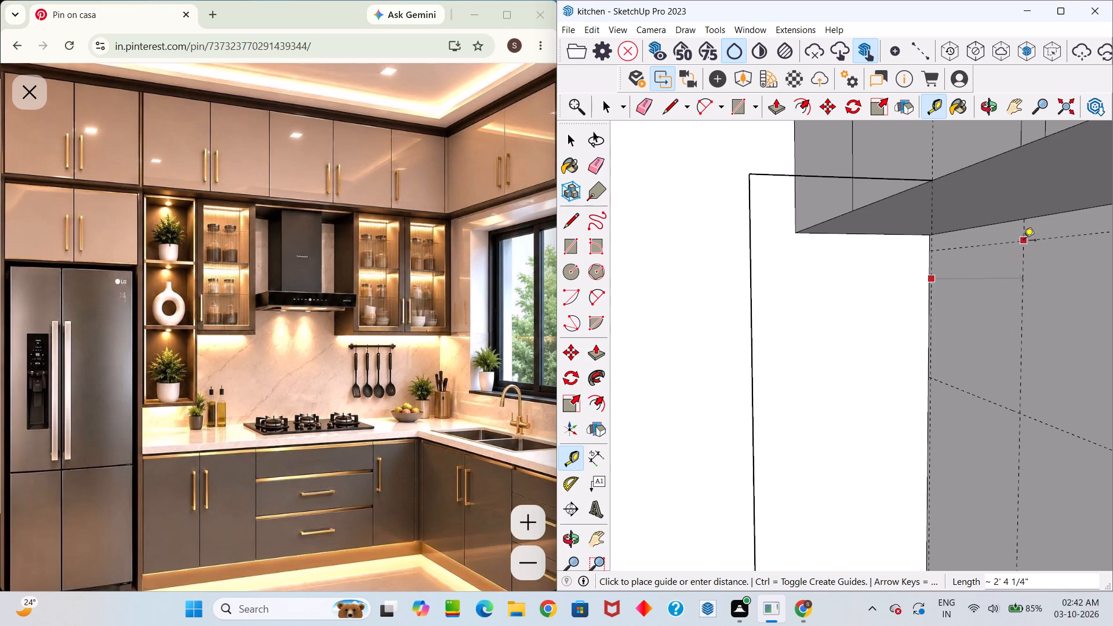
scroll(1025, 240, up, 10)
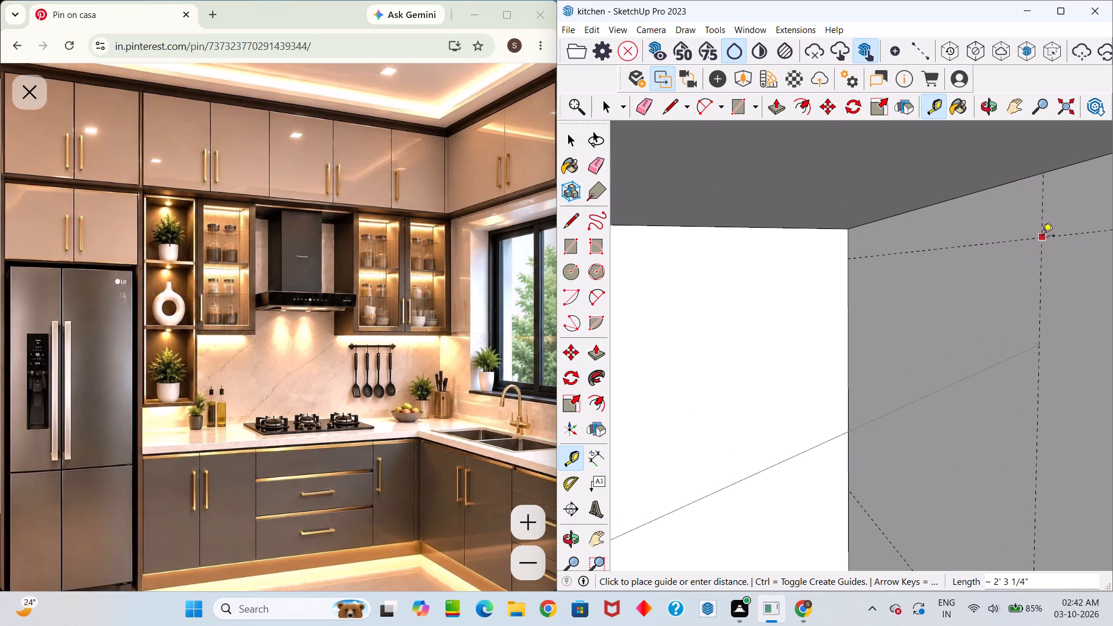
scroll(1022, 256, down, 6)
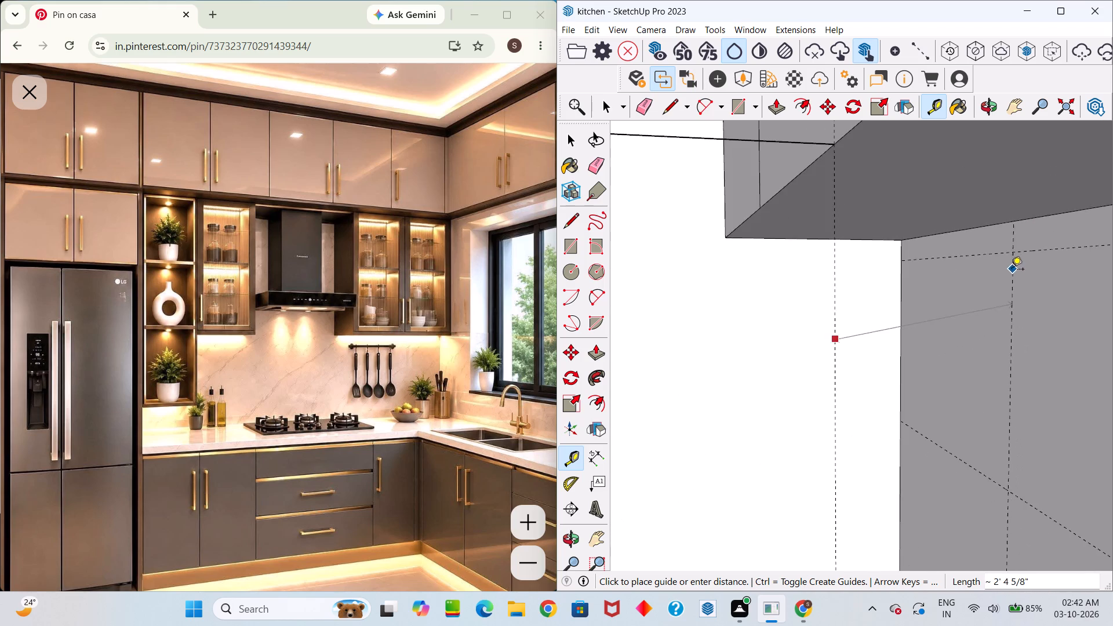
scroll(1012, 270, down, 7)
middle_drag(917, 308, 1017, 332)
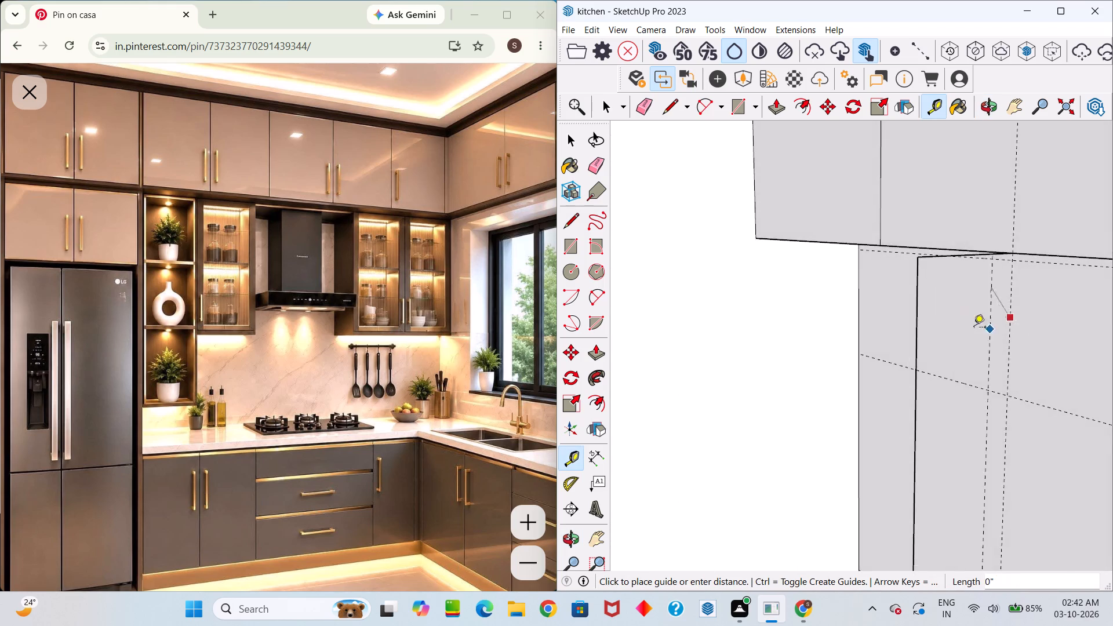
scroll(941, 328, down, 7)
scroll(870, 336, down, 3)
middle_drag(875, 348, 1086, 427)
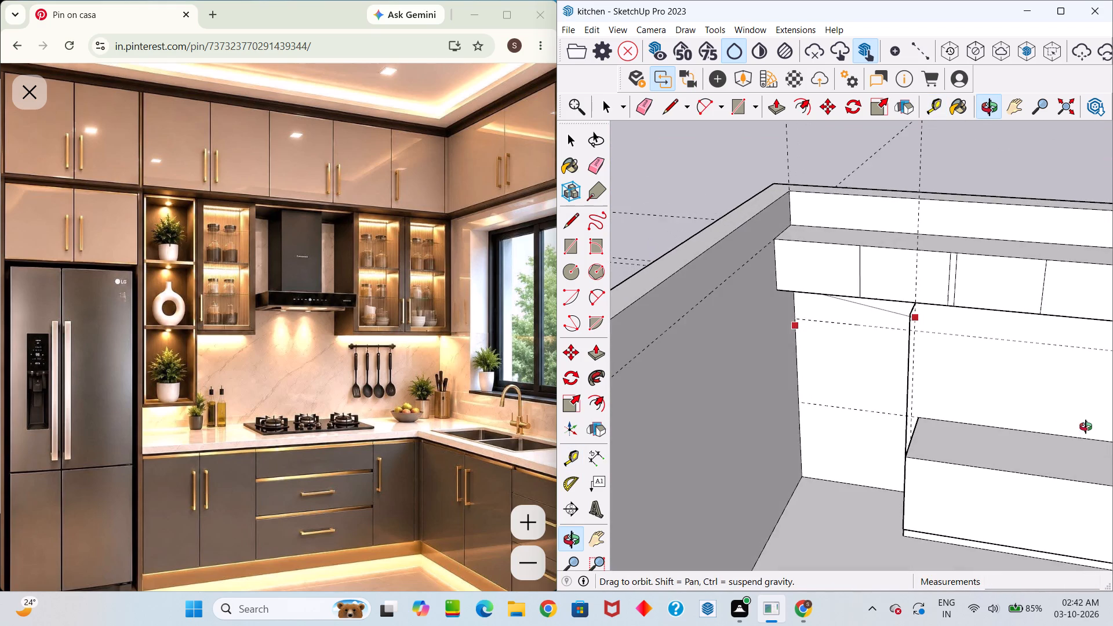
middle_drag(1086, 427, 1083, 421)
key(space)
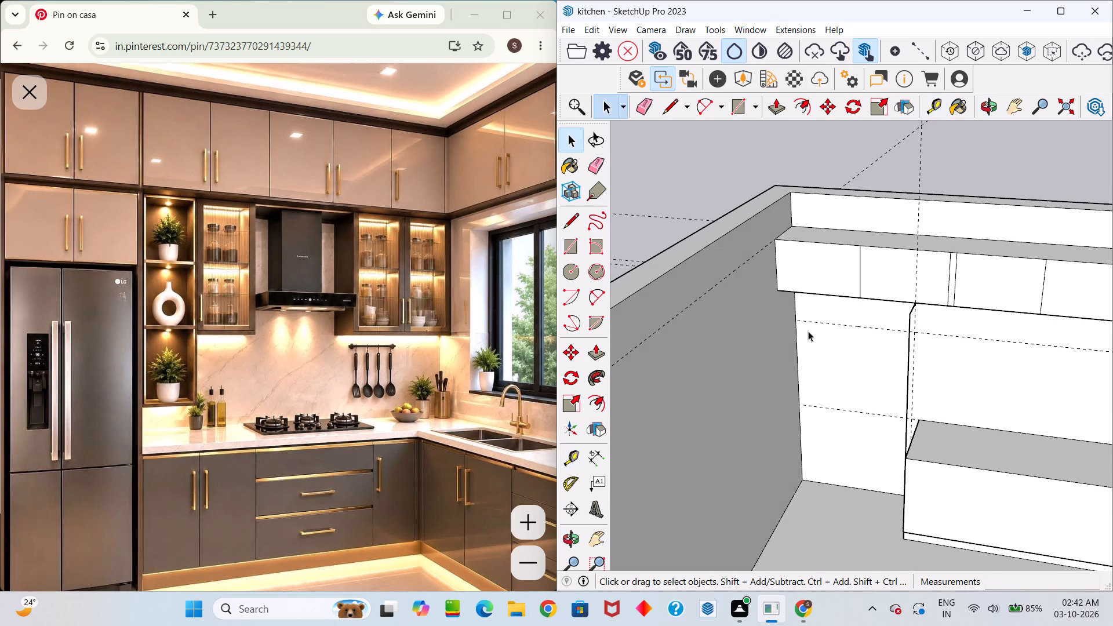
Measure the distance along the overhead cabinets' front from their end edge at the side wall to the vertical guide.
middle_drag(831, 307, 945, 290)
scroll(849, 282, up, 5)
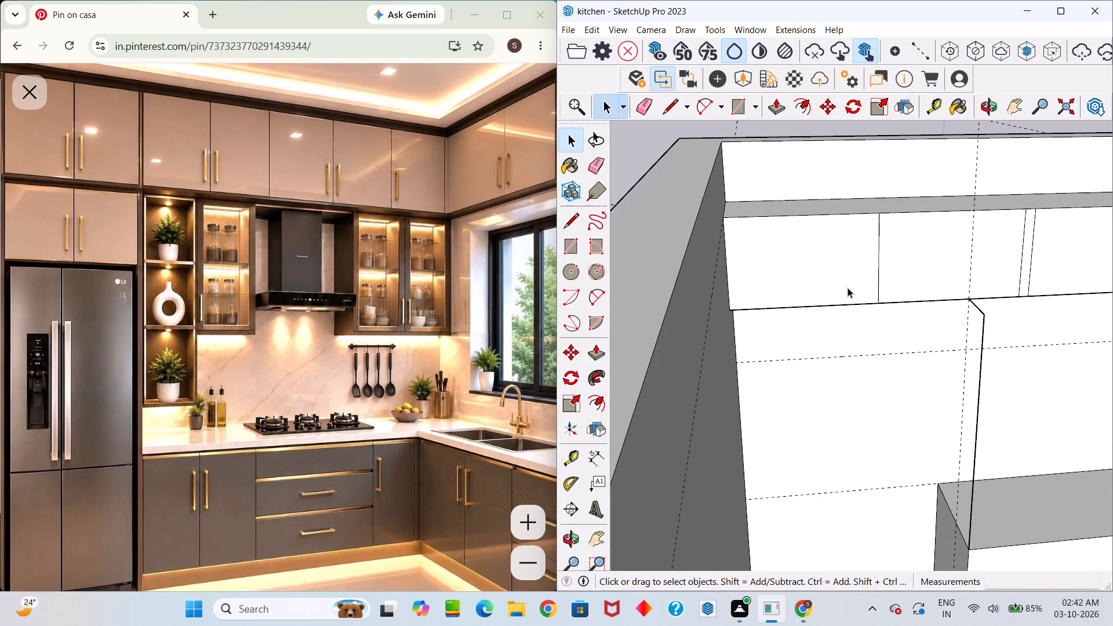
middle_drag(854, 281, 823, 326)
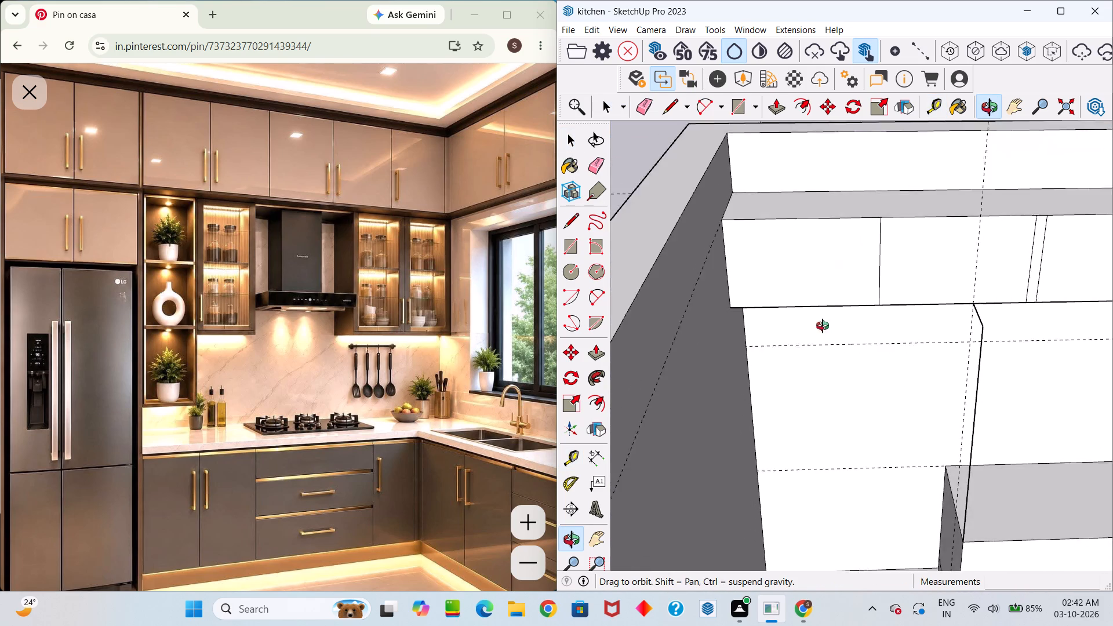
middle_drag(823, 326, 824, 359)
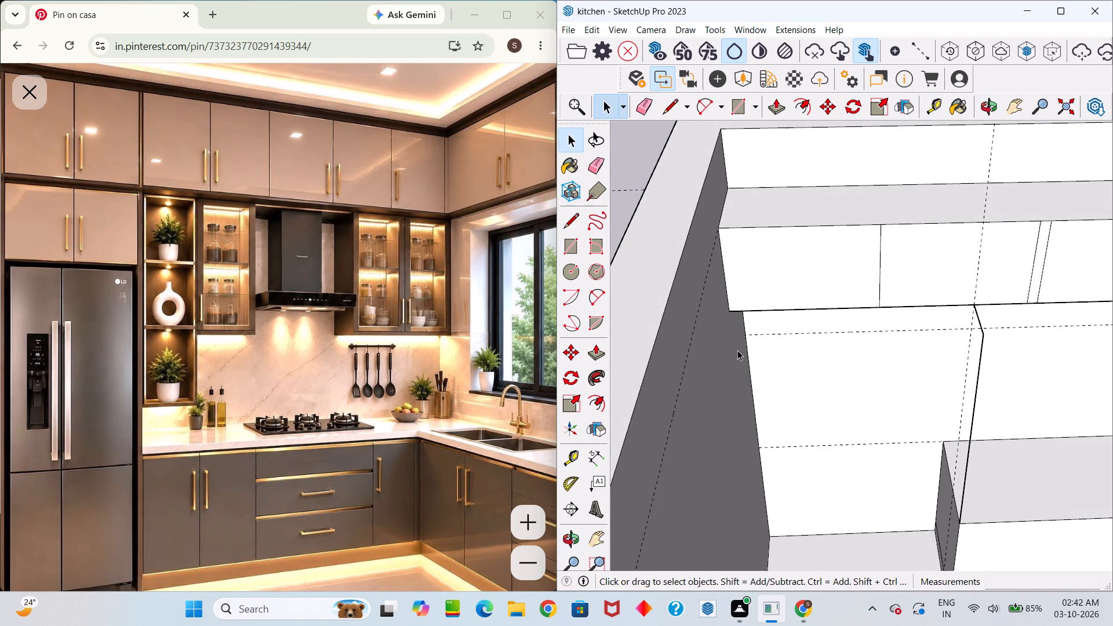
key(t)
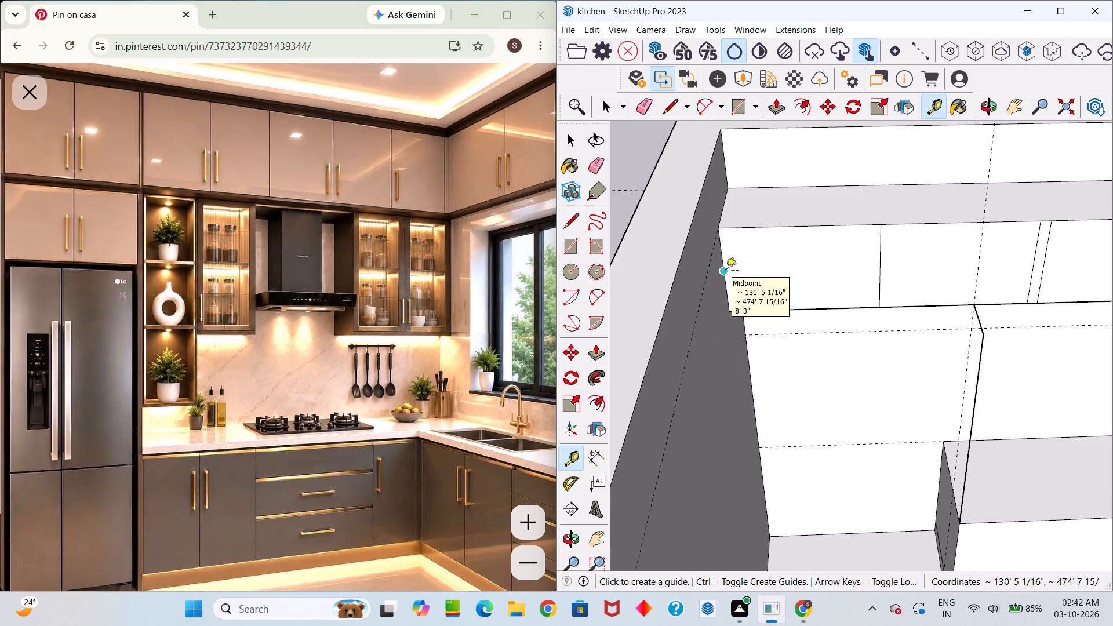
click(726, 271)
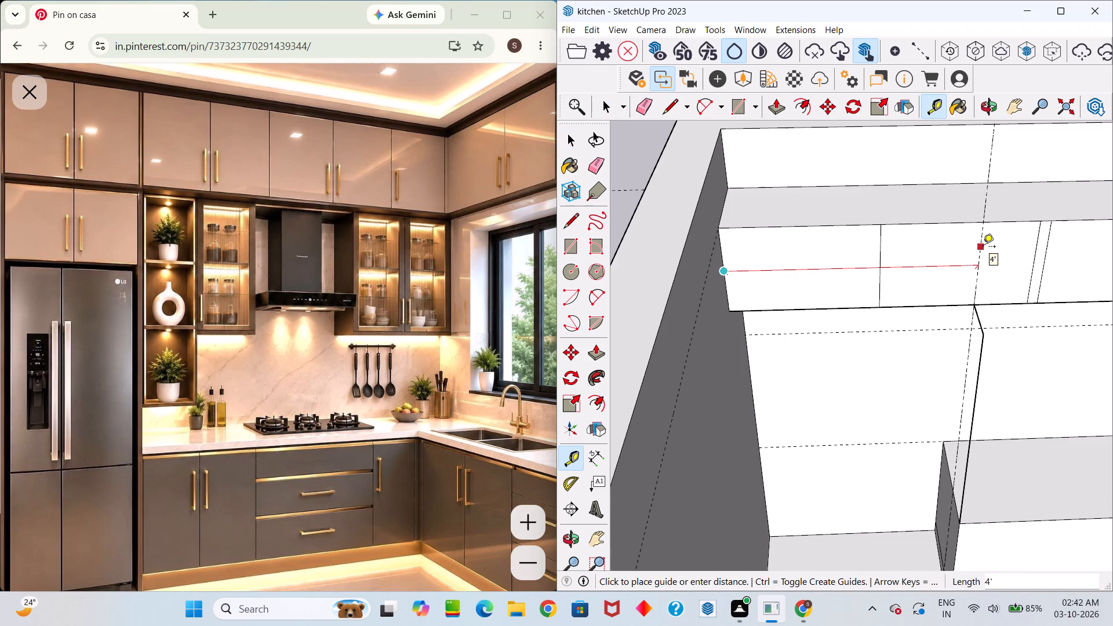
key(space)
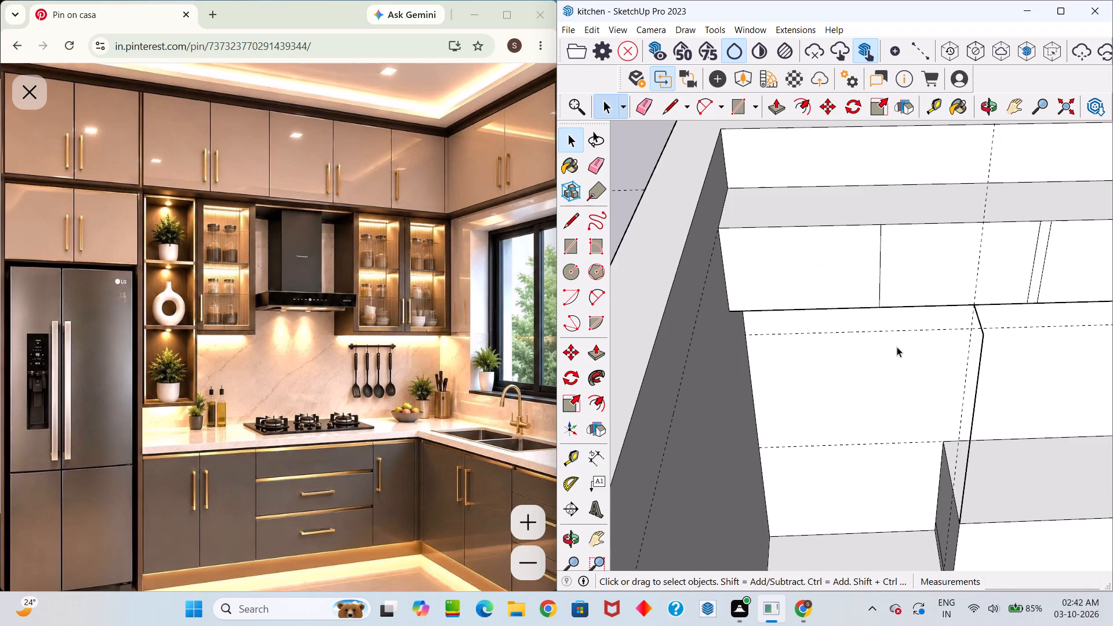
Place a vertical guide on the back wall 4' from the wall corner below the overhead cabinets.
middle_drag(832, 365, 825, 240)
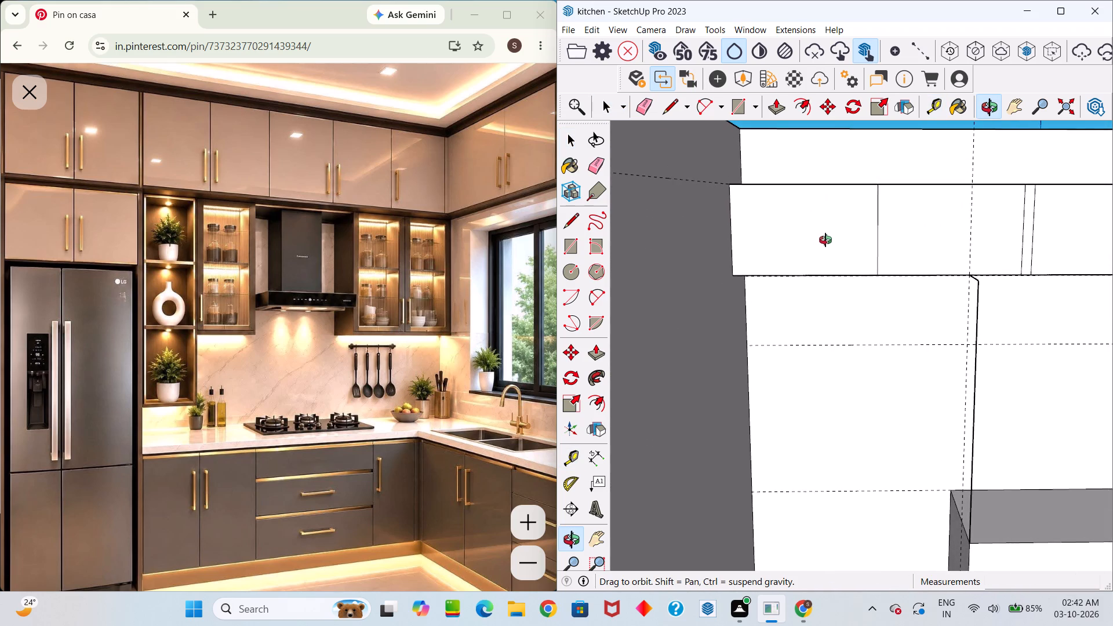
middle_drag(825, 240, 826, 161)
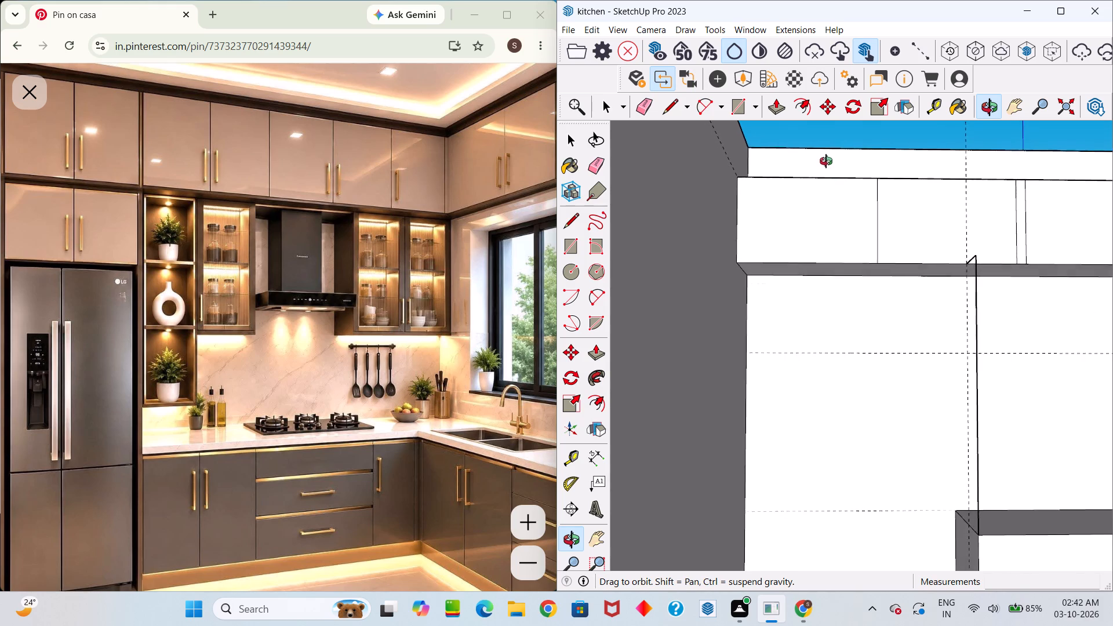
middle_drag(826, 161, 809, 187)
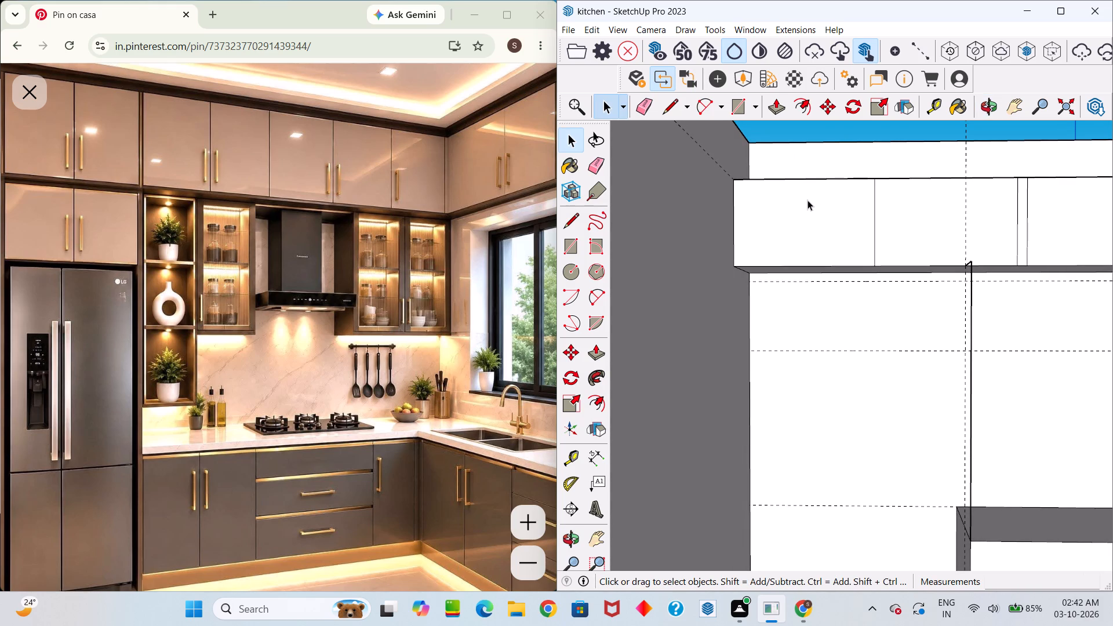
key(t)
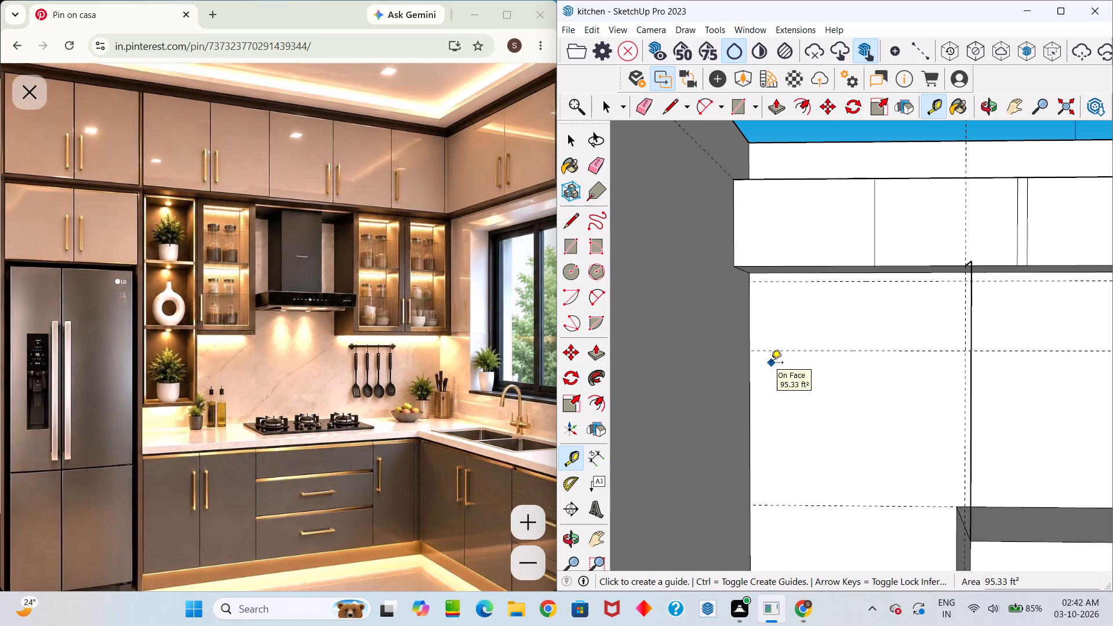
click(747, 307)
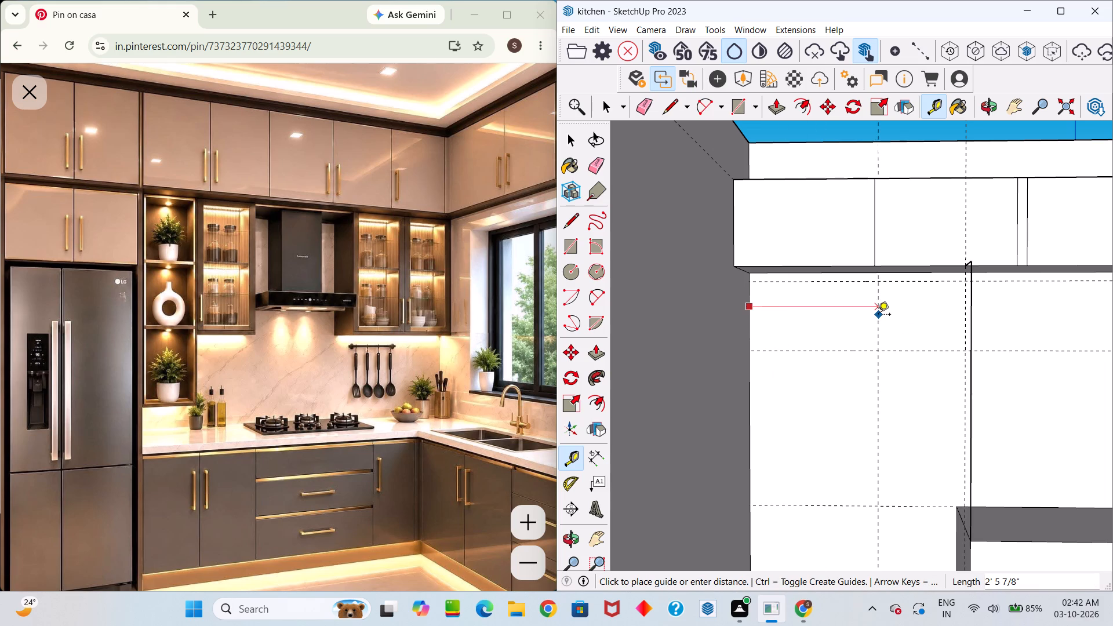
key(4)
key(apostrophe)
key(Return)
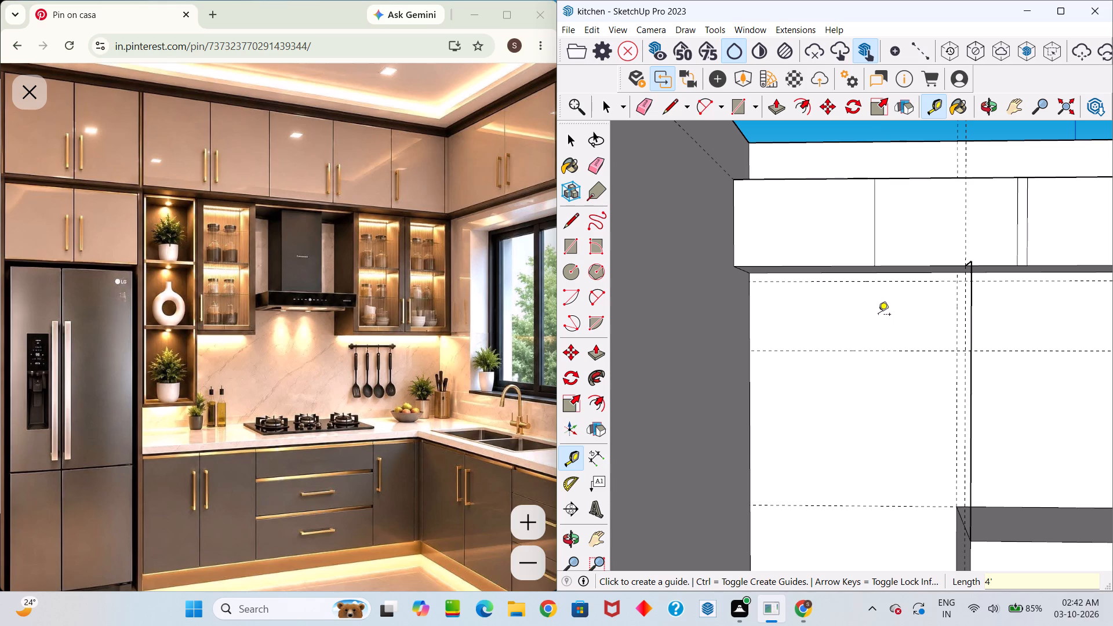
Draw a 1' 4" by 4' rectangle on the back wall, from the upper guide at the corner to the 4' and lower guides' intersection.
scroll(880, 318, up, 7)
scroll(883, 335, down, 2)
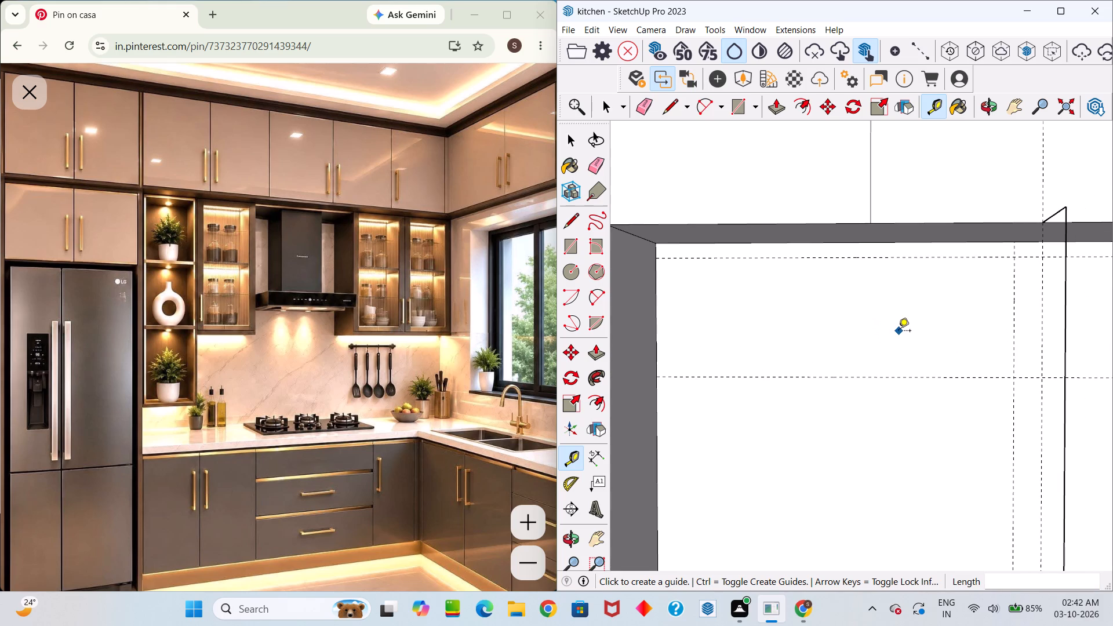
key(r)
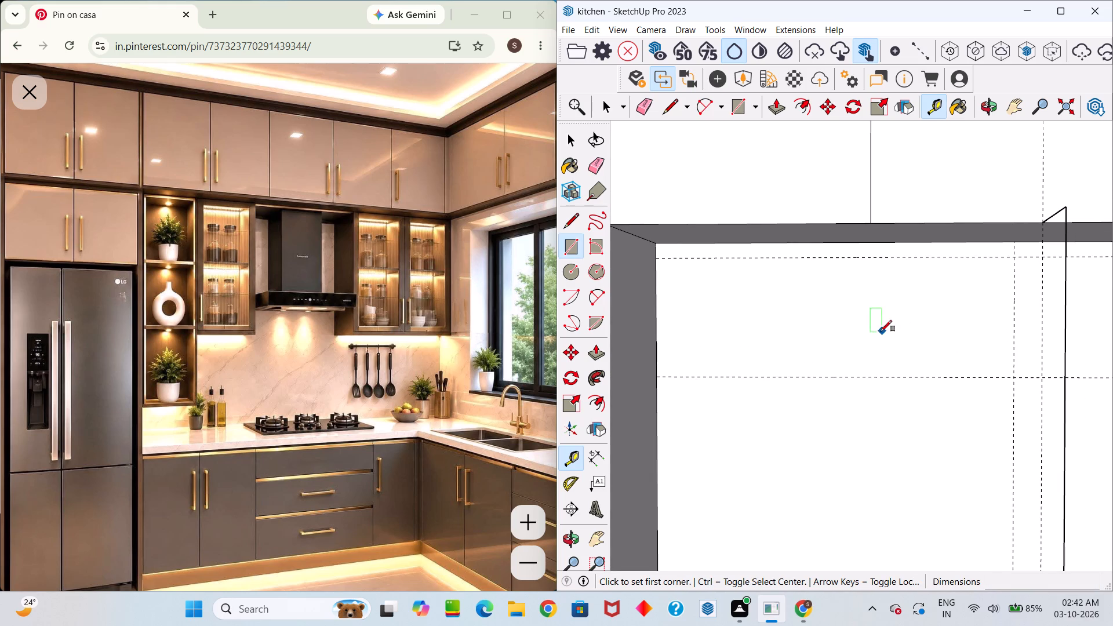
click(656, 259)
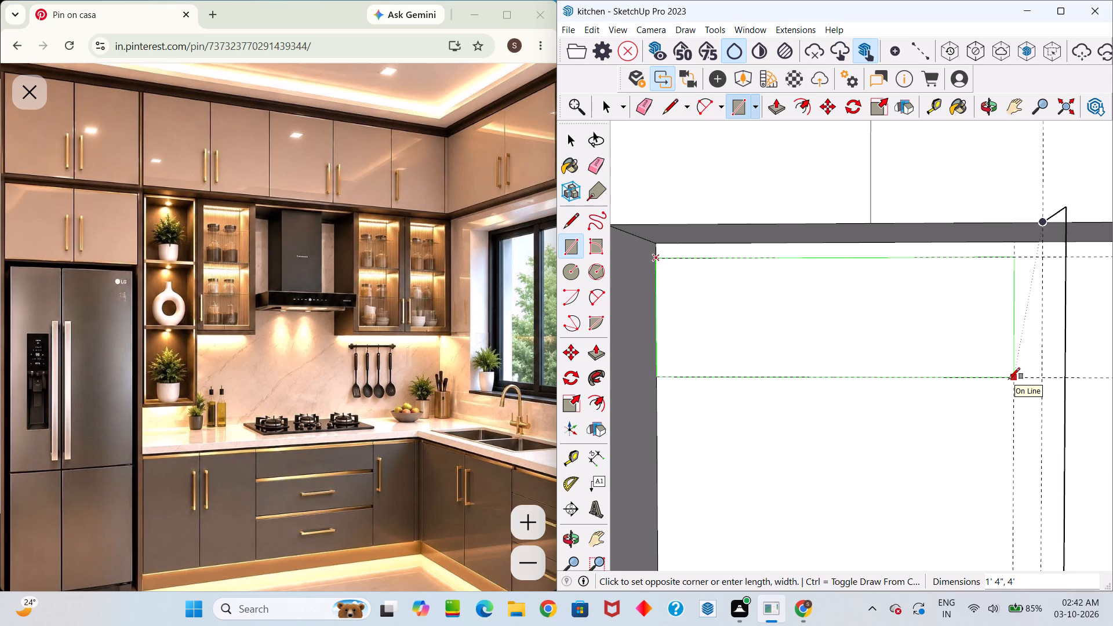
click(1009, 379)
key(space)
Push/Pull the new back-wall rectangle out 1' 5" to line up with the overhead cabinets' front face.
key(p)
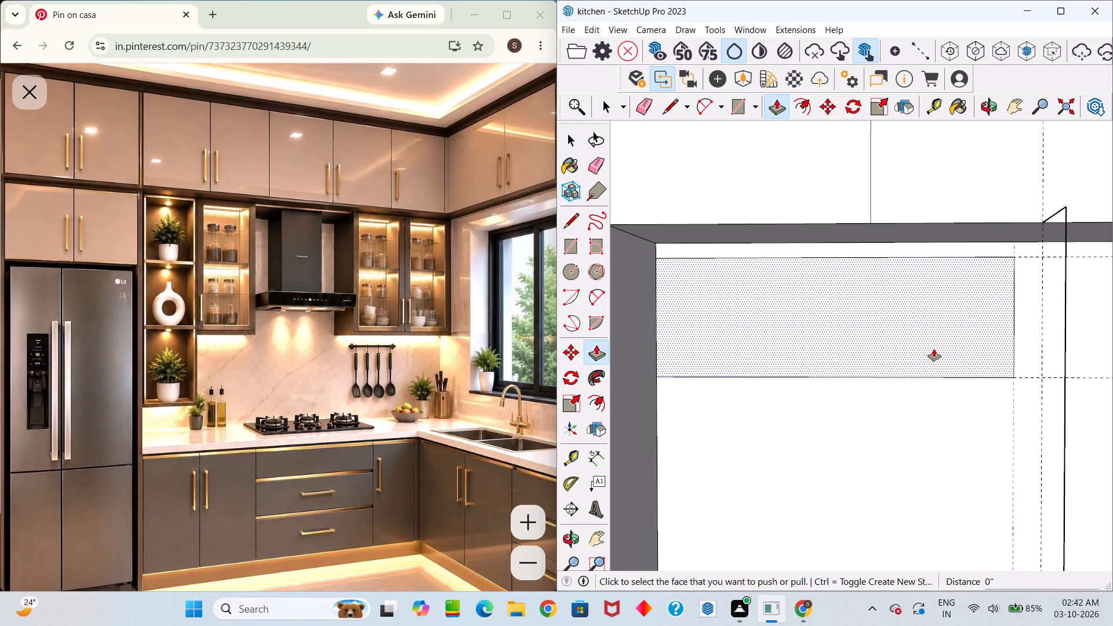
click(934, 348)
middle_drag(931, 250, 835, 383)
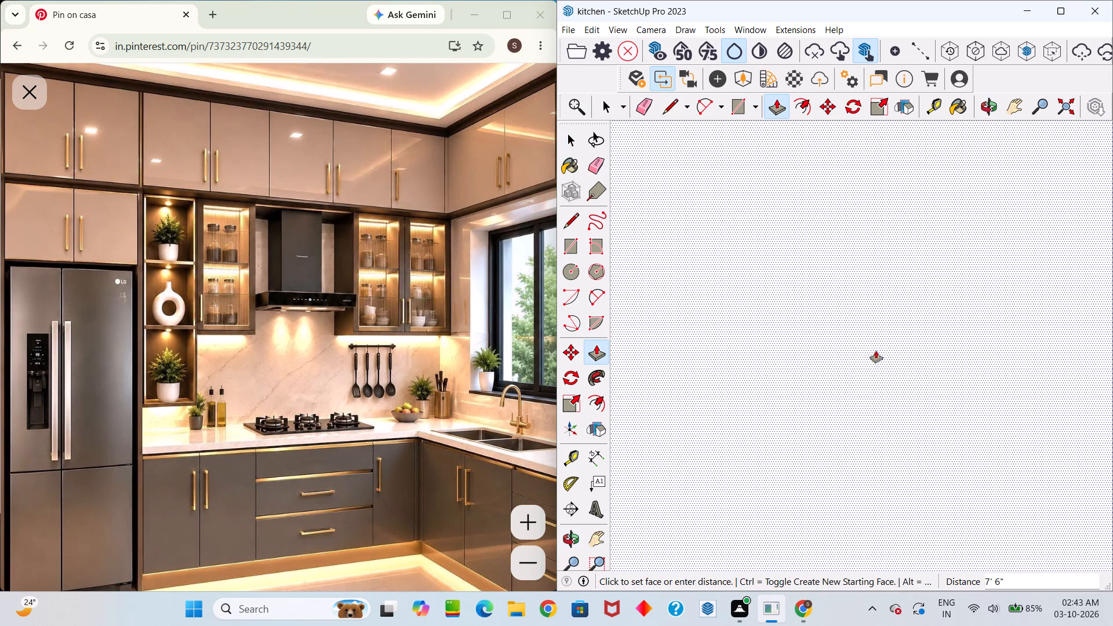
scroll(892, 344, down, 20)
scroll(892, 344, down, 16)
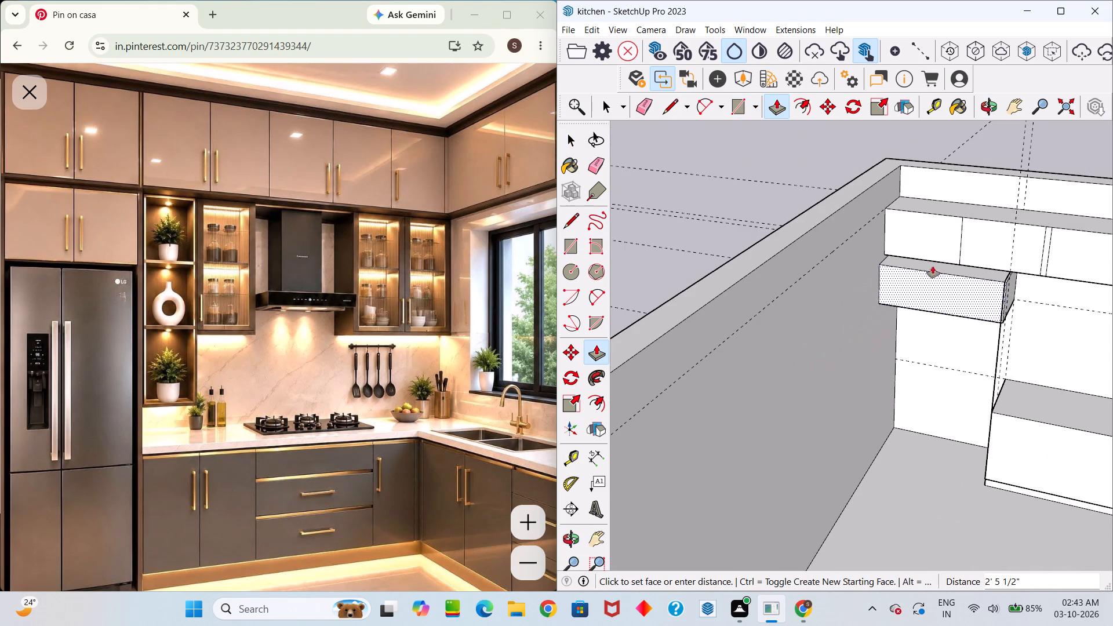
click(934, 236)
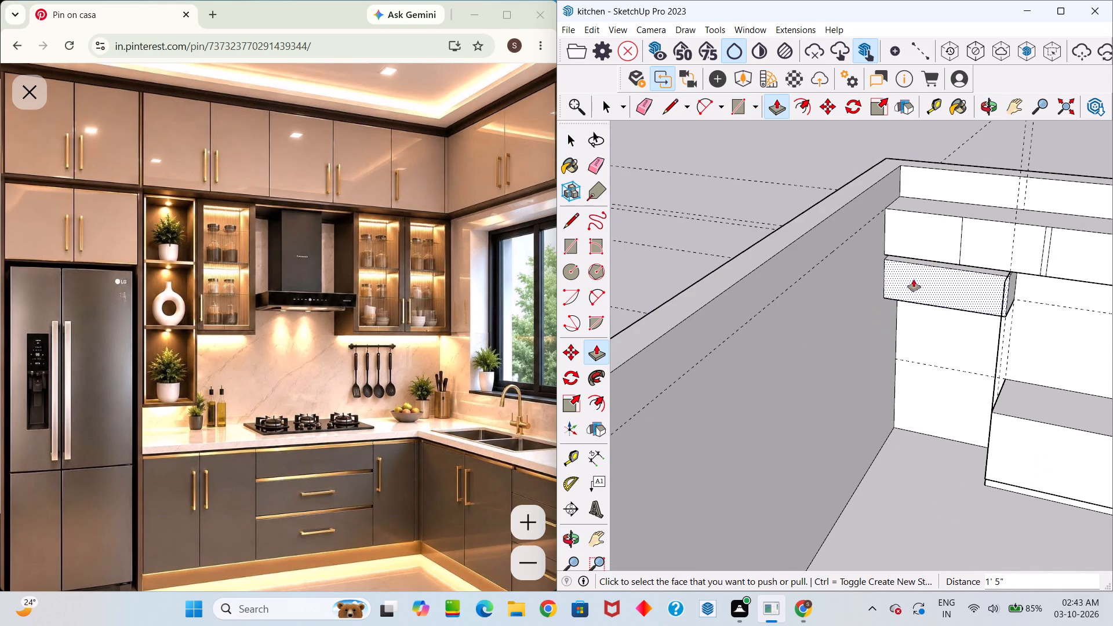
Examine the new wall unit box below the overhead cabinets from several angles in the room.
middle_drag(911, 290, 950, 282)
scroll(936, 336, down, 10)
scroll(914, 268, down, 1)
scroll(911, 267, up, 5)
middle_drag(897, 281, 868, 264)
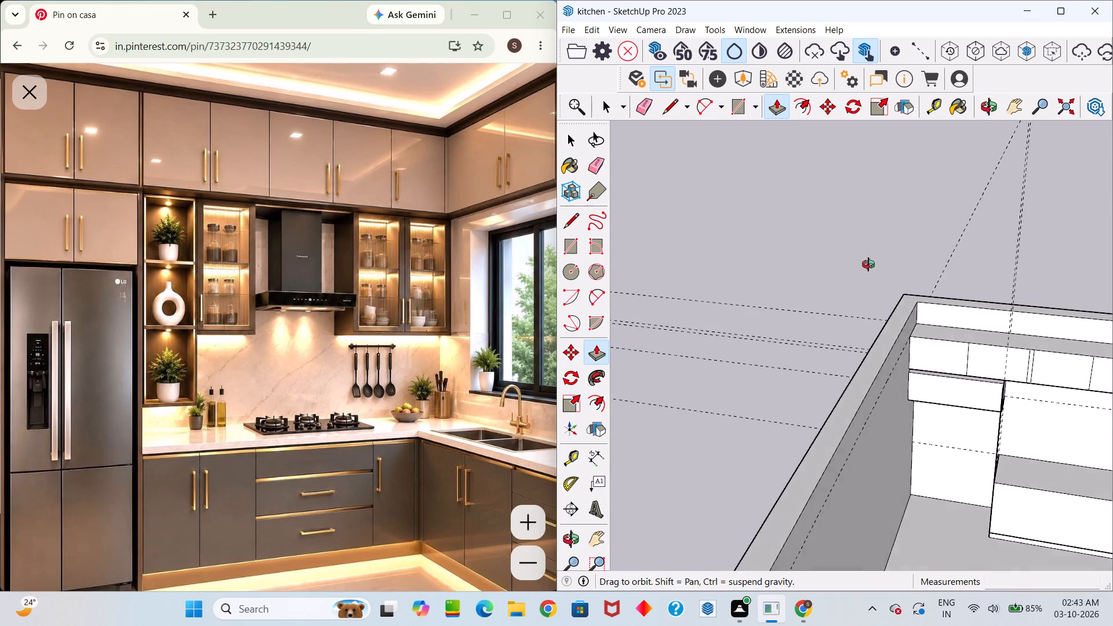
middle_drag(868, 264, 843, 264)
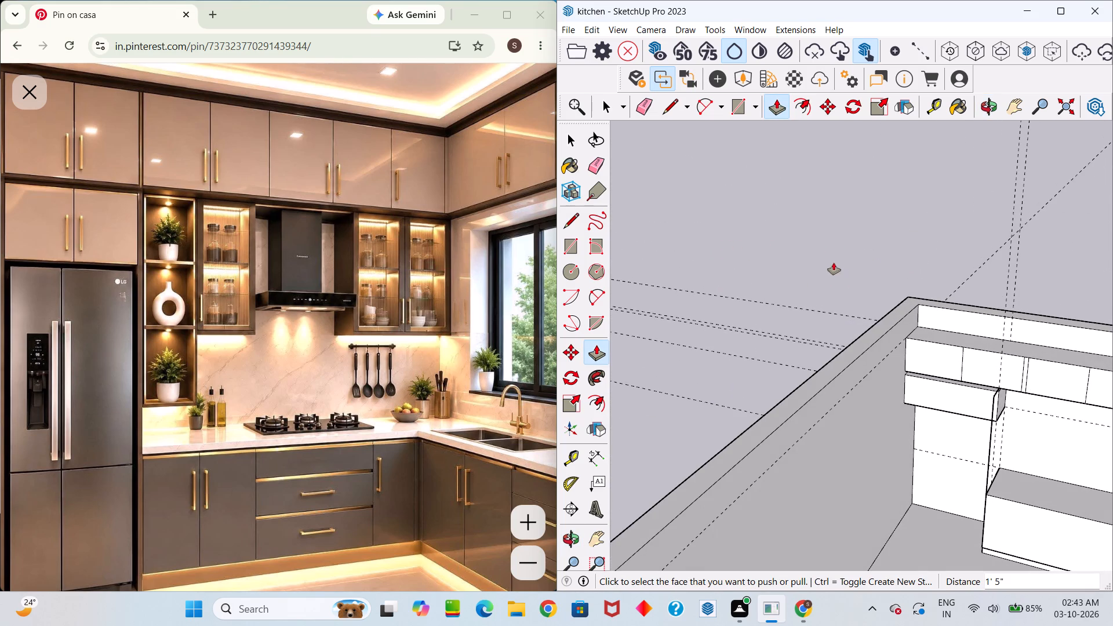
middle_drag(860, 282, 739, 249)
drag(860, 282, 739, 241)
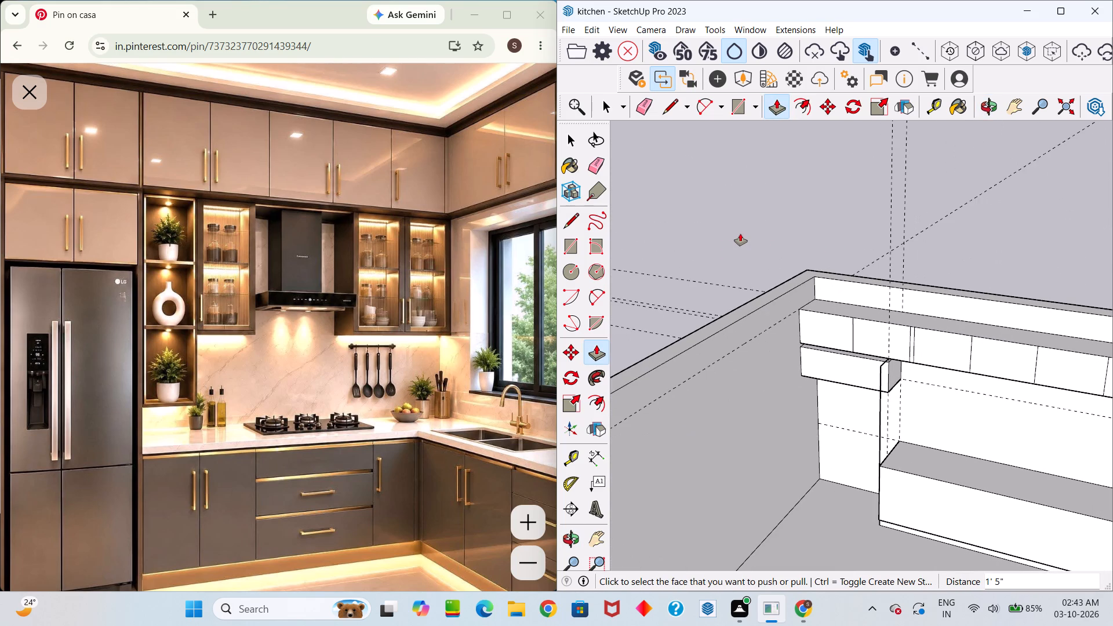
middle_drag(733, 234, 894, 206)
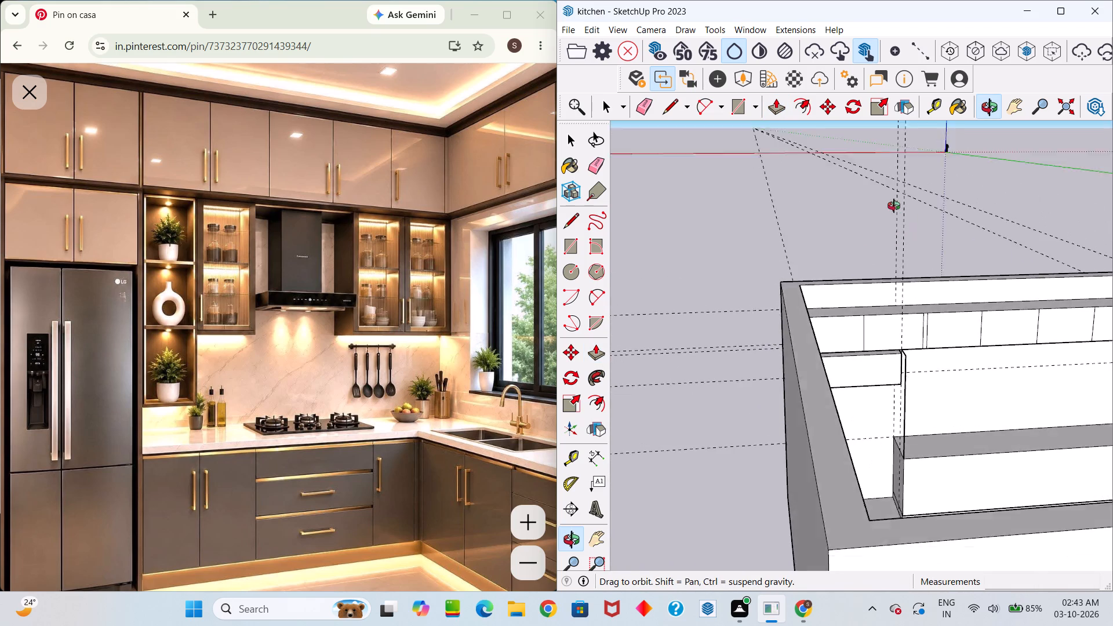
middle_drag(894, 206, 852, 199)
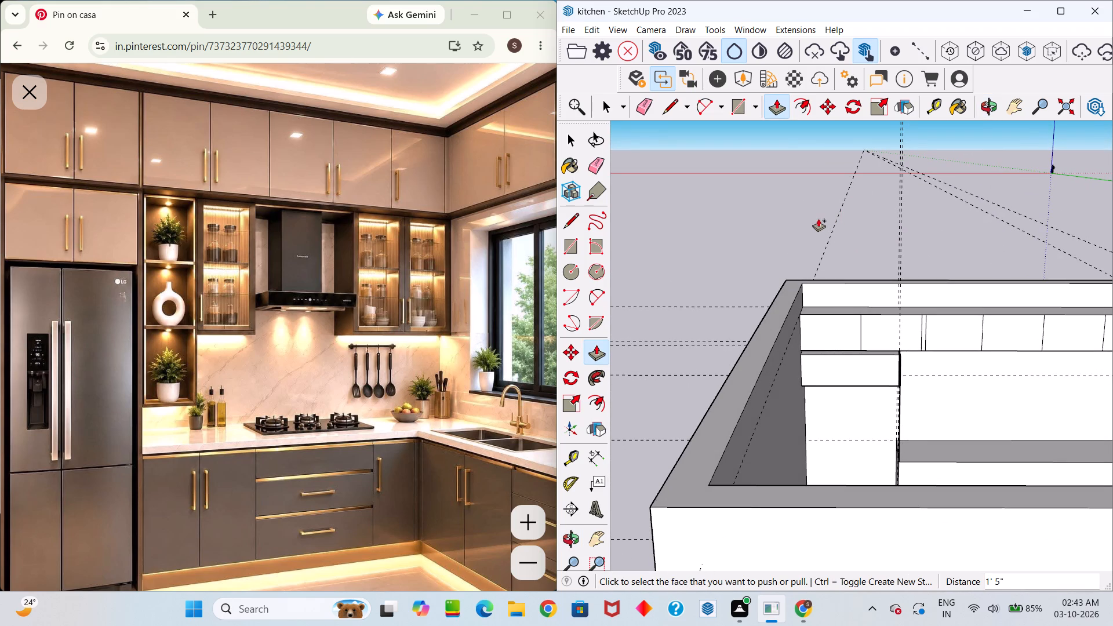
Delete all the construction guides from the kitchen model.
key(space)
scroll(861, 214, down, 5)
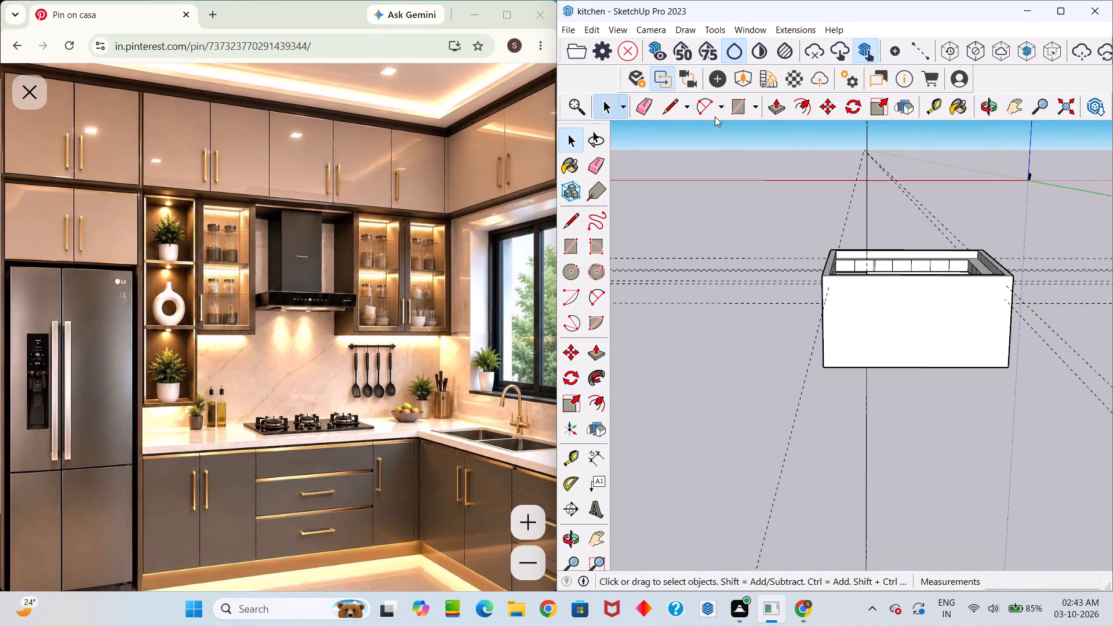
click(596, 30)
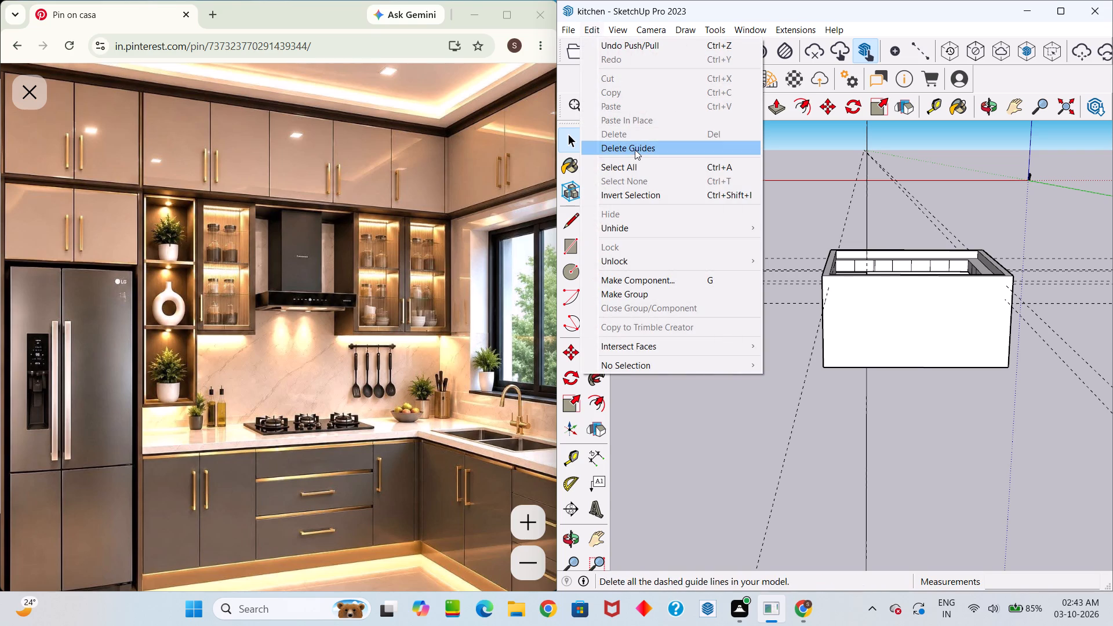
click(634, 145)
Delete the leftover vertical edge running past the new wall unit to the base cabinet and the stray short edge on its top.
middle_drag(861, 225, 865, 326)
scroll(867, 309, up, 11)
middle_drag(857, 257, 965, 286)
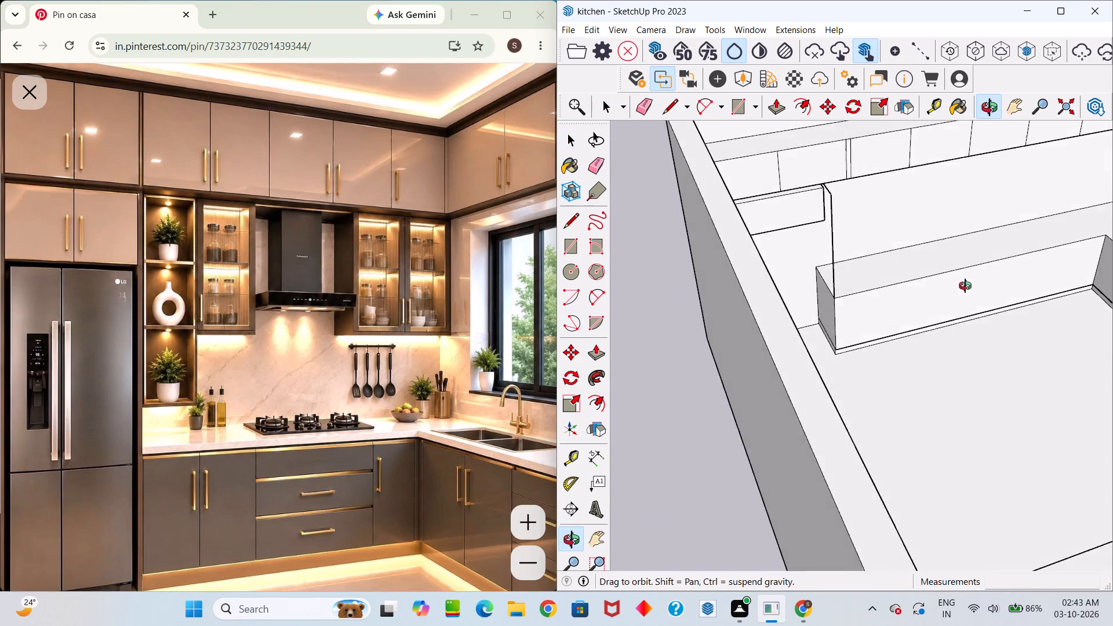
middle_drag(965, 286, 701, 239)
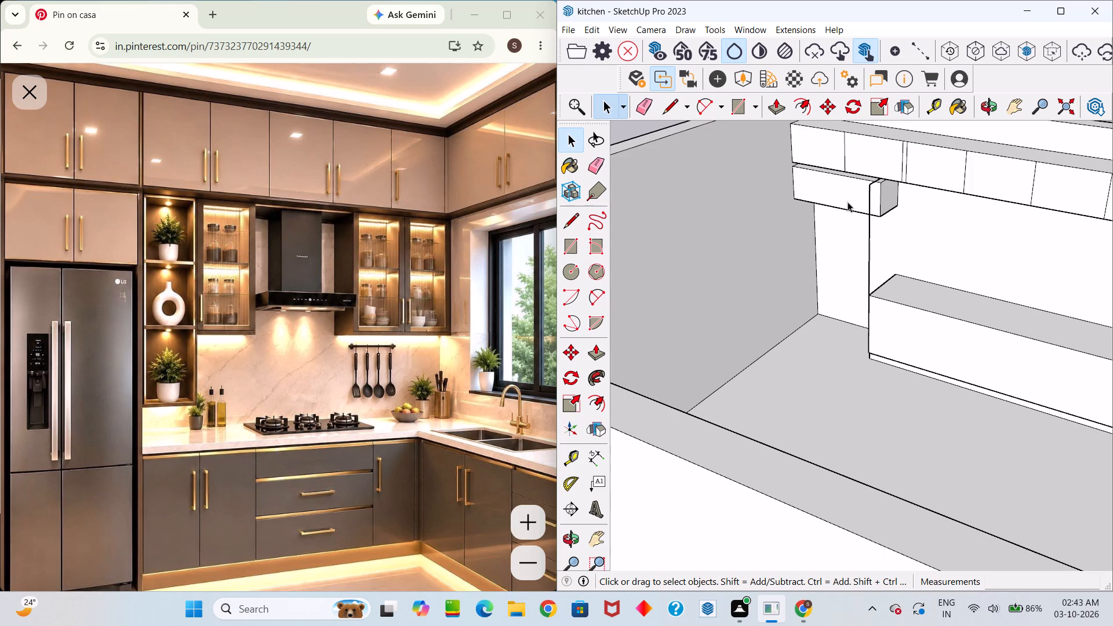
click(868, 220)
key(Delete)
scroll(870, 192, up, 9)
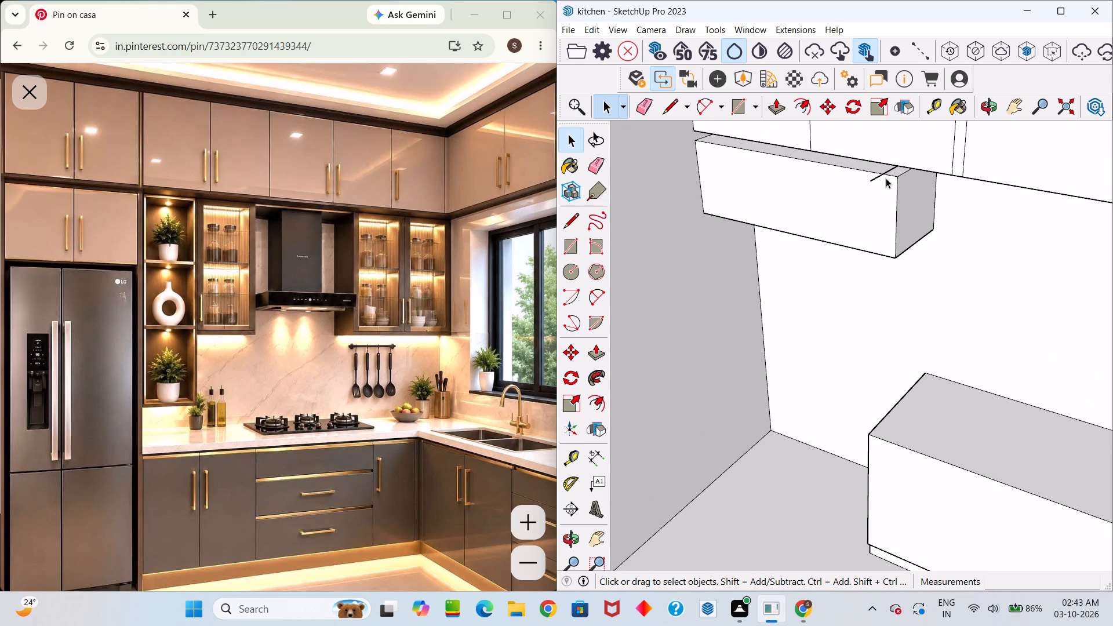
click(874, 175)
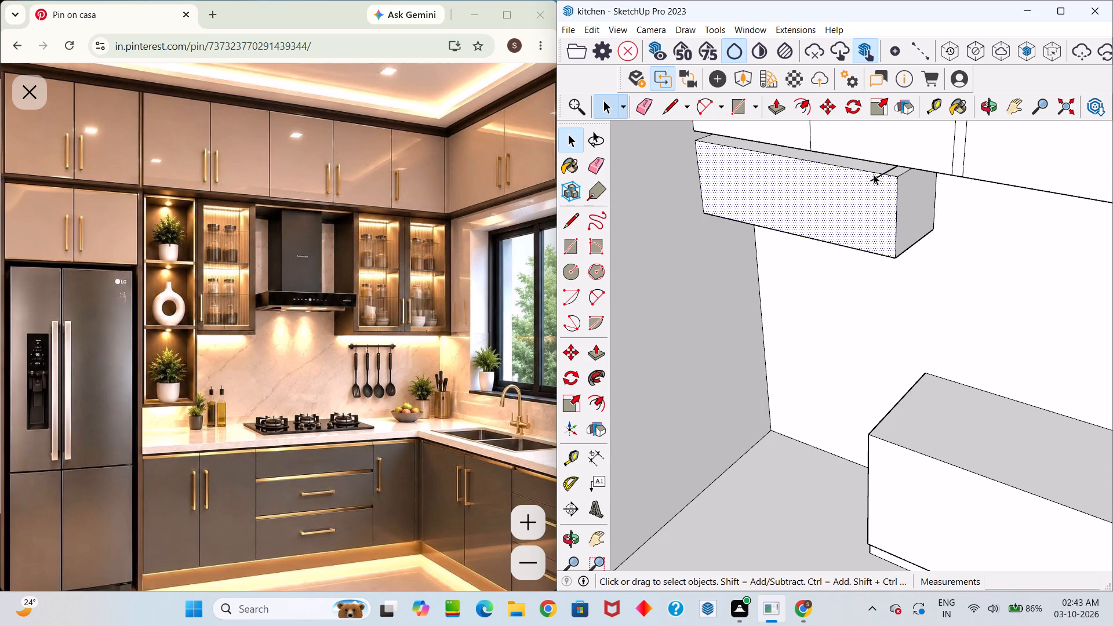
click(876, 179)
key(Delete)
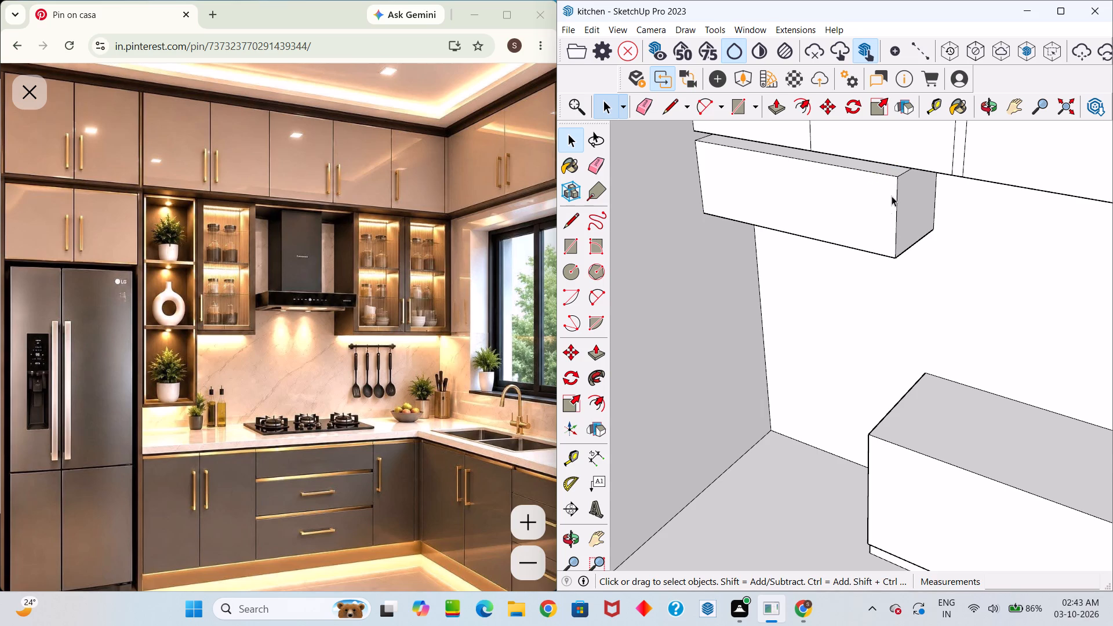
Examine the cleaned-up wall unit and its alignment with the overhead and base cabinets from several angles.
scroll(888, 202, down, 9)
middle_drag(852, 253, 939, 226)
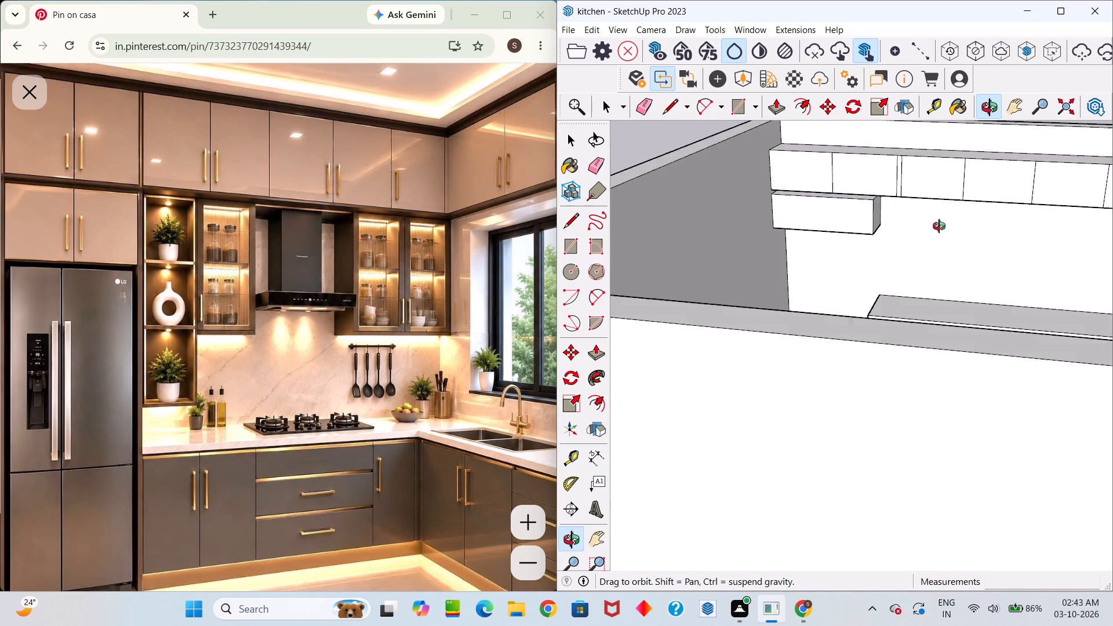
middle_drag(939, 226, 950, 259)
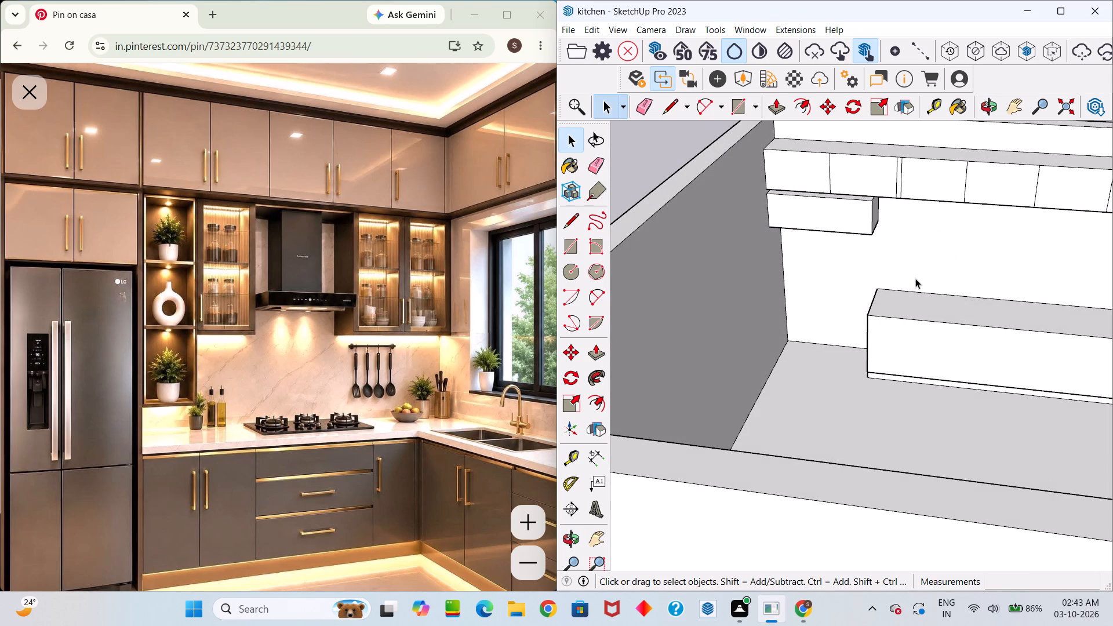
scroll(906, 156, up, 5)
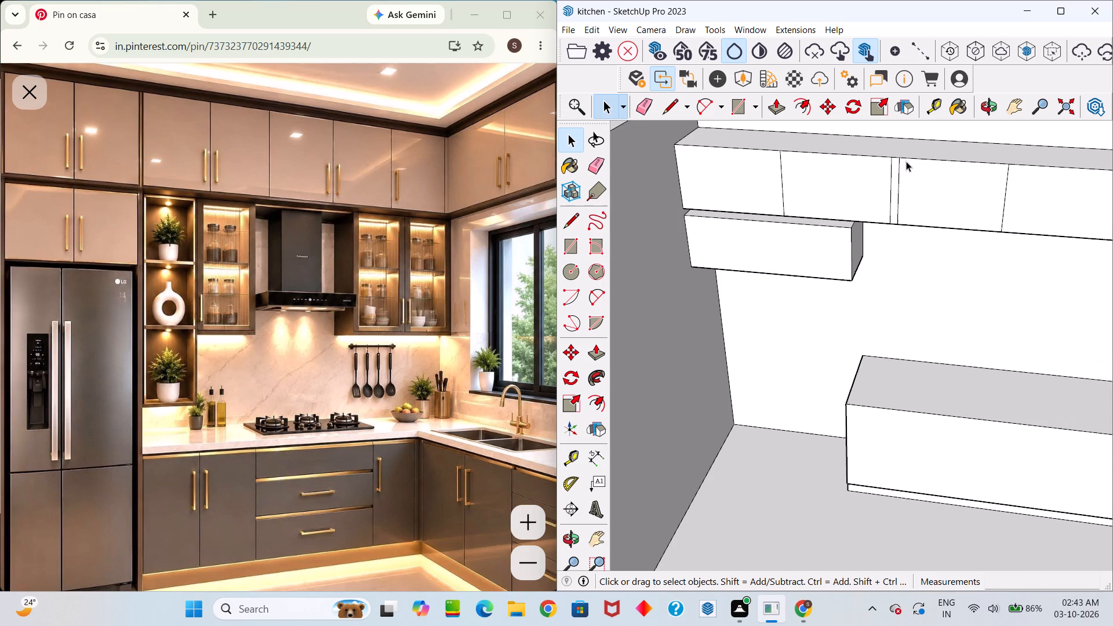
middle_drag(905, 248, 908, 235)
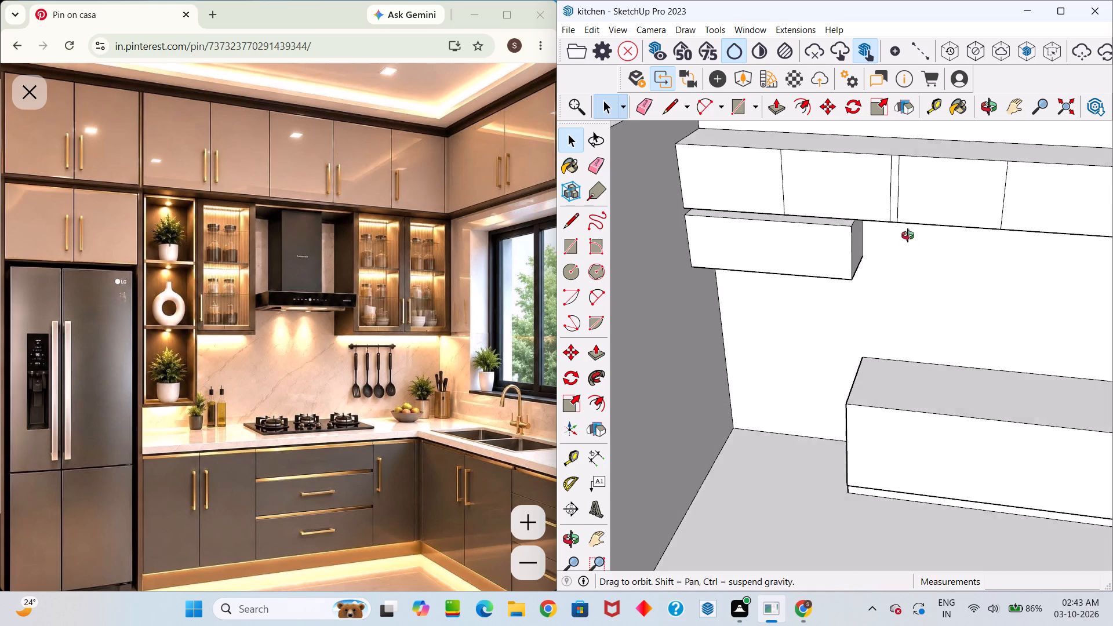
middle_drag(908, 235, 892, 148)
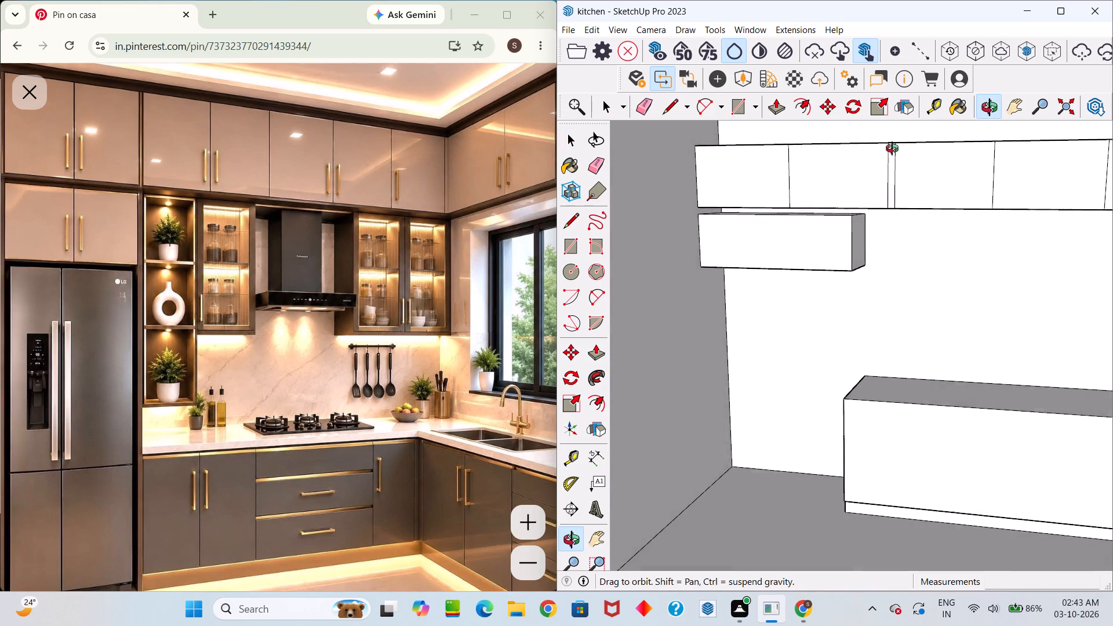
middle_drag(892, 148, 922, 256)
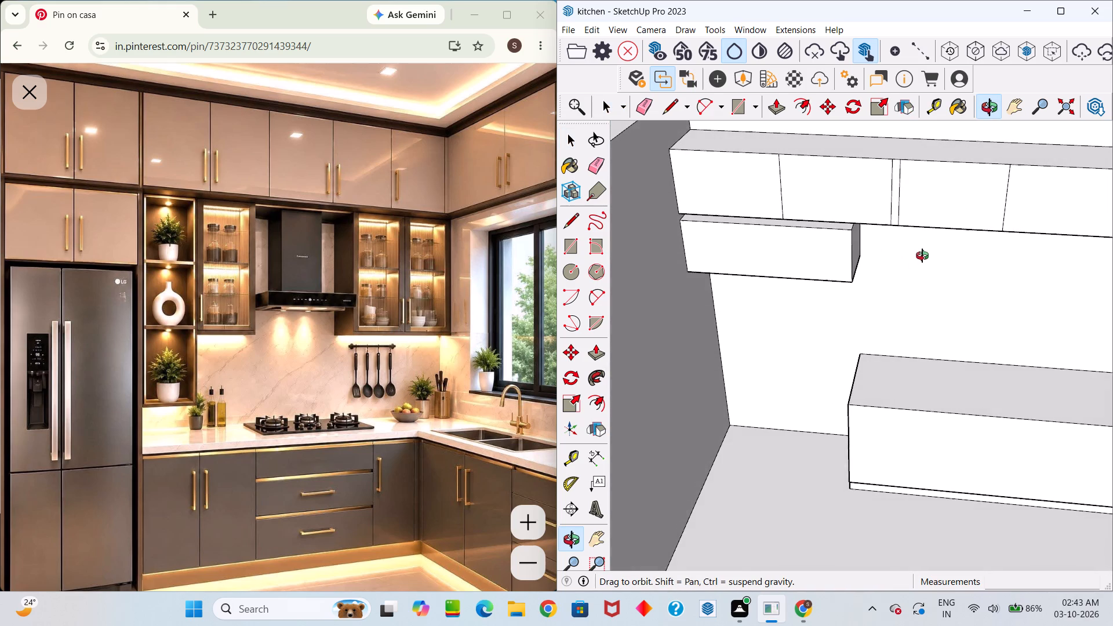
middle_drag(922, 256, 897, 192)
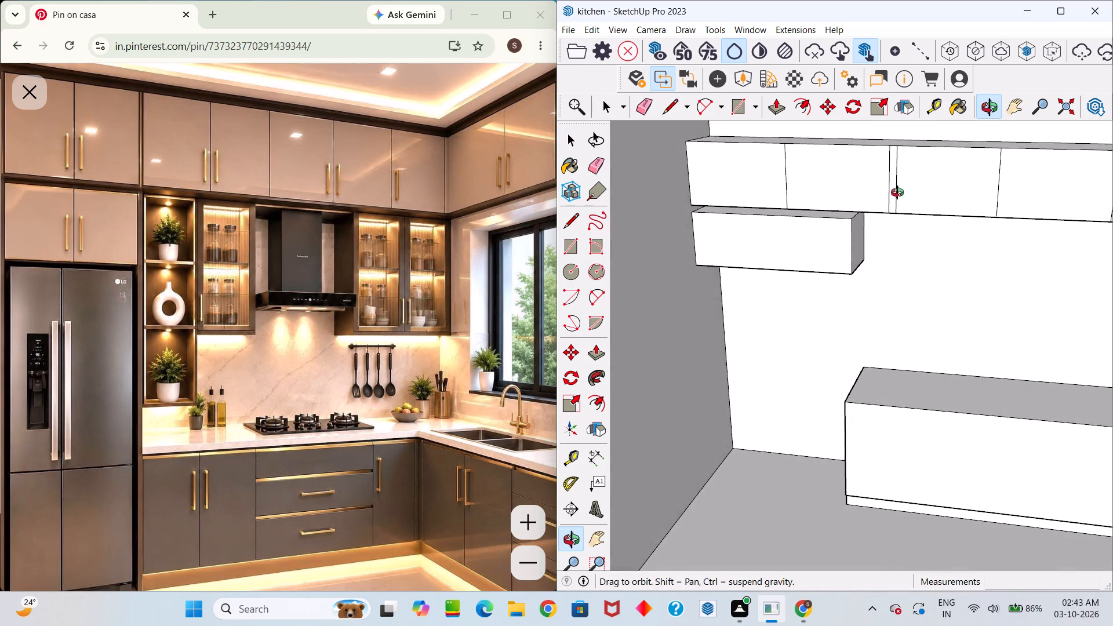
middle_drag(897, 192, 863, 227)
scroll(863, 227, down, 8)
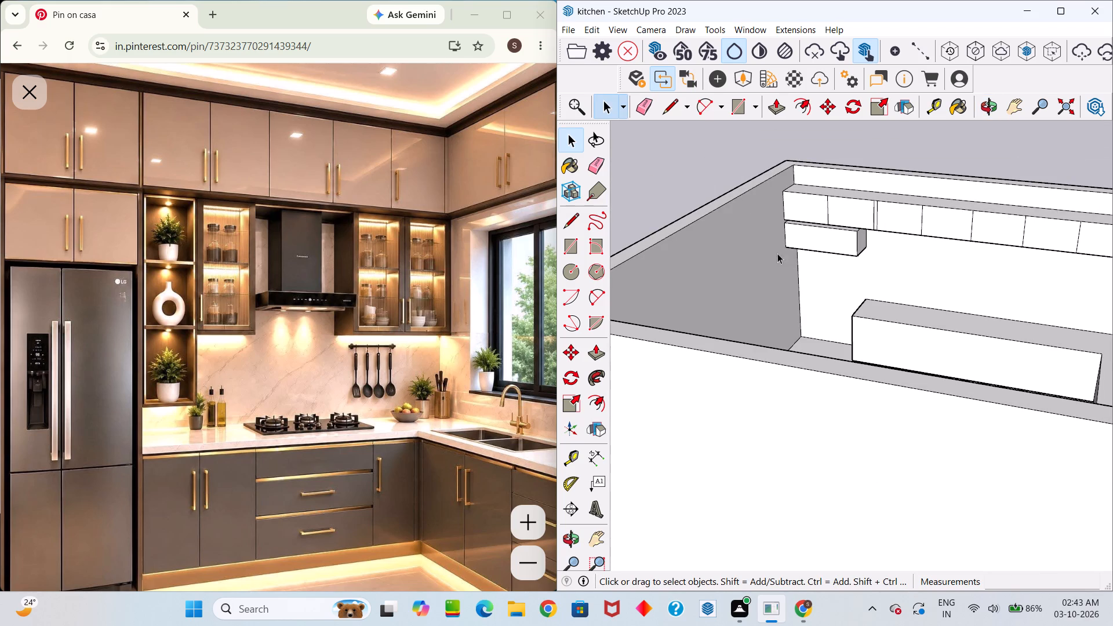
middle_drag(821, 257, 713, 272)
drag(821, 257, 713, 272)
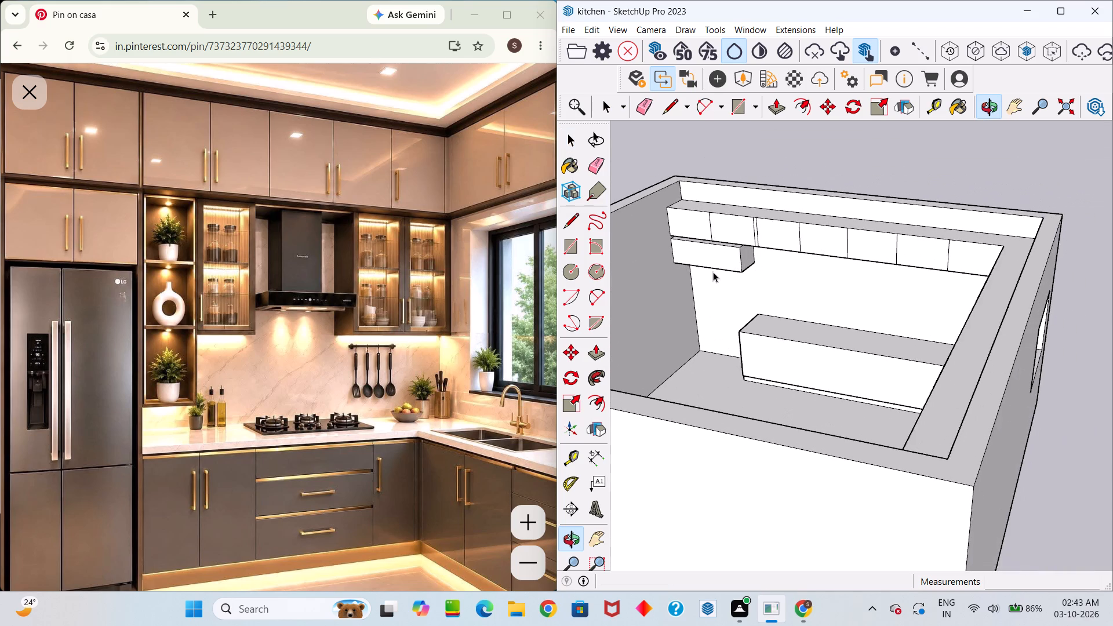
middle_drag(734, 282, 813, 271)
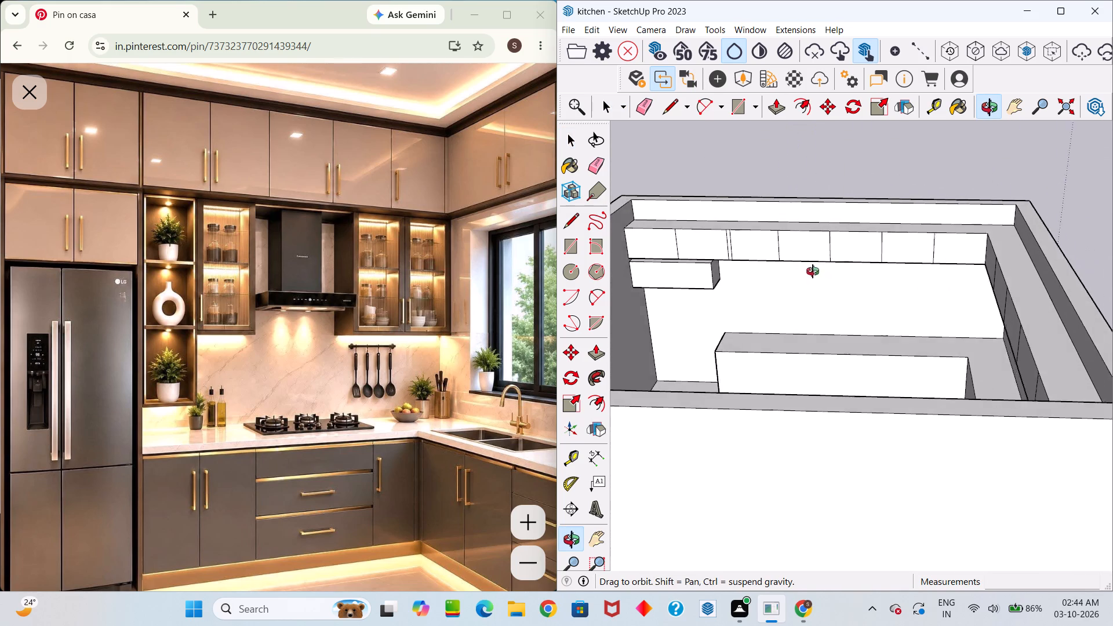
middle_drag(813, 271, 810, 271)
scroll(693, 210, down, 3)
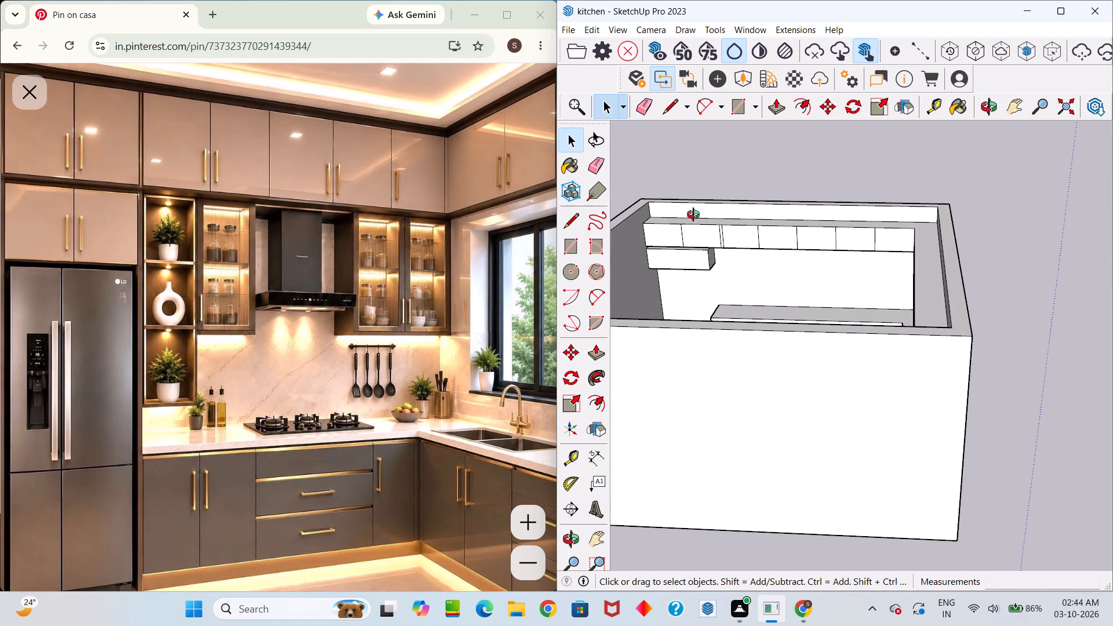
middle_drag(693, 214, 801, 259)
drag(693, 224, 801, 259)
scroll(814, 272, up, 6)
scroll(838, 323, up, 6)
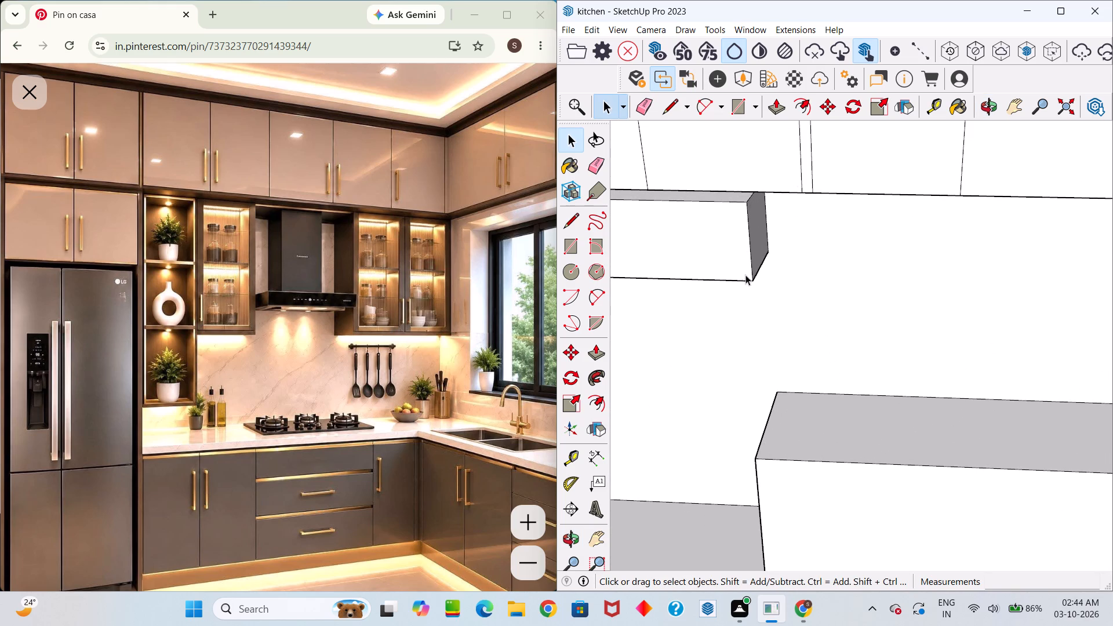
Push/Pull the wall unit's bottom face down 6' to the base cabinet's lower endpoint at the floor, keeping the starting face as a dividing edge.
middle_drag(748, 277, 750, 271)
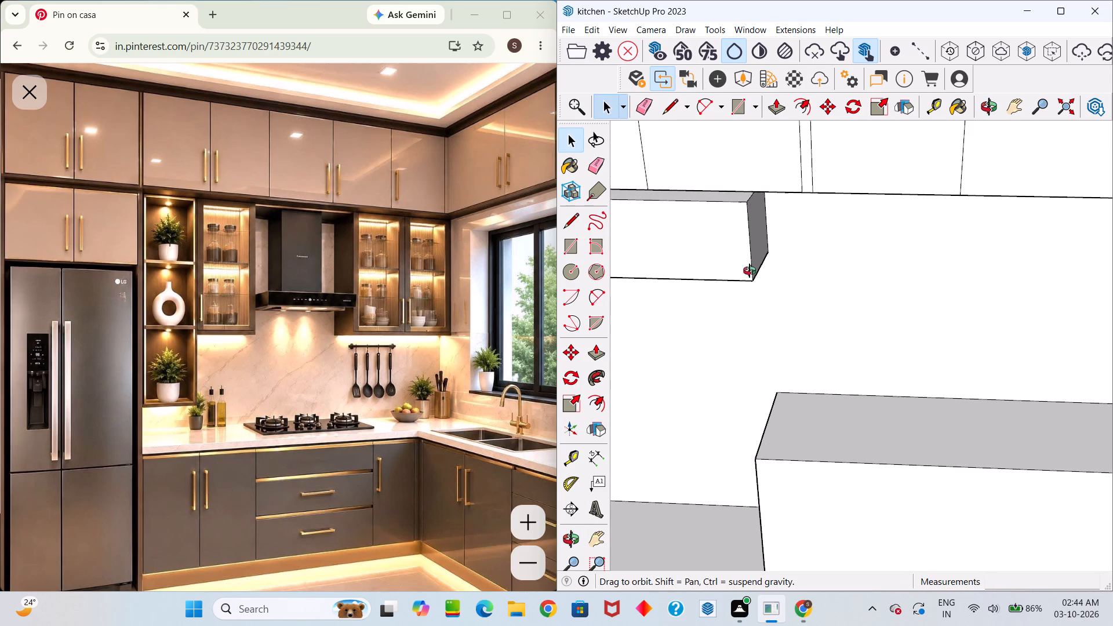
middle_drag(750, 271, 881, 116)
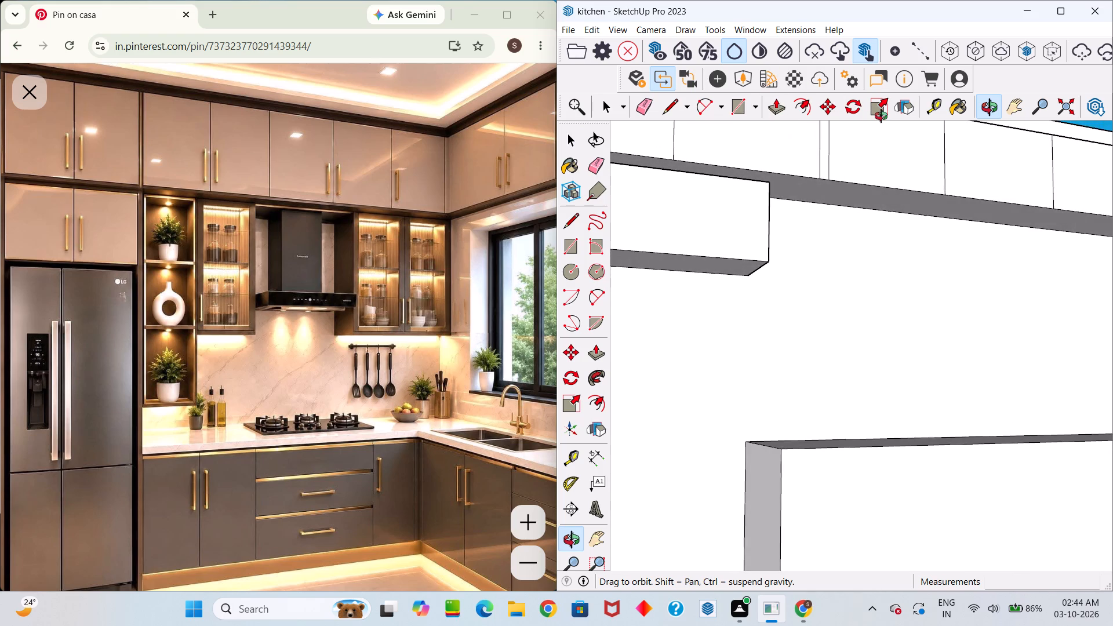
middle_drag(881, 116, 876, 126)
click(723, 265)
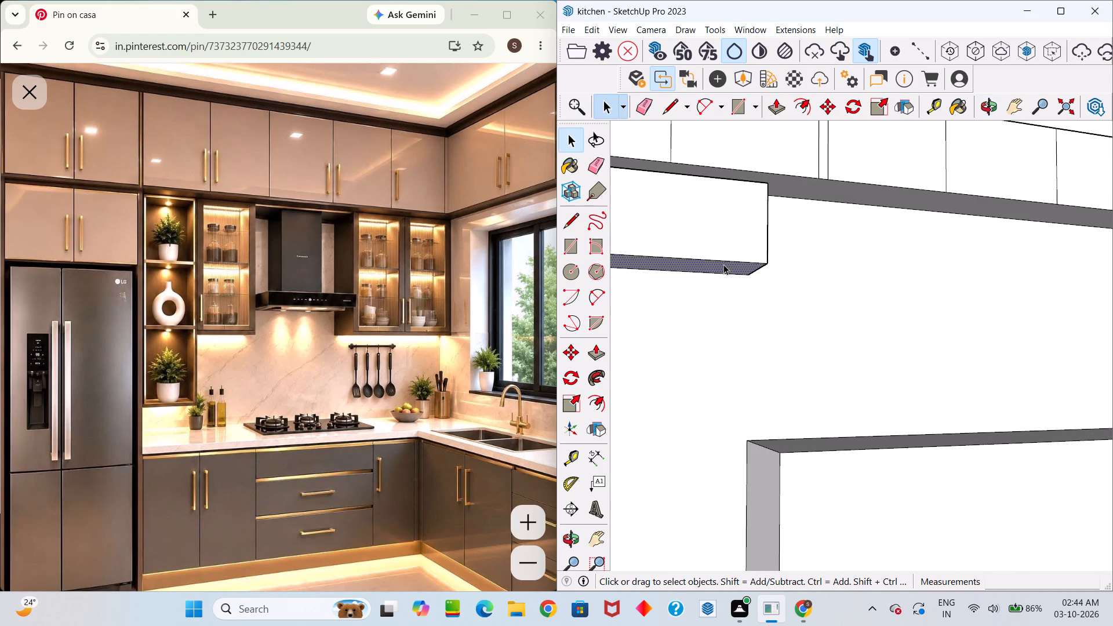
key(p)
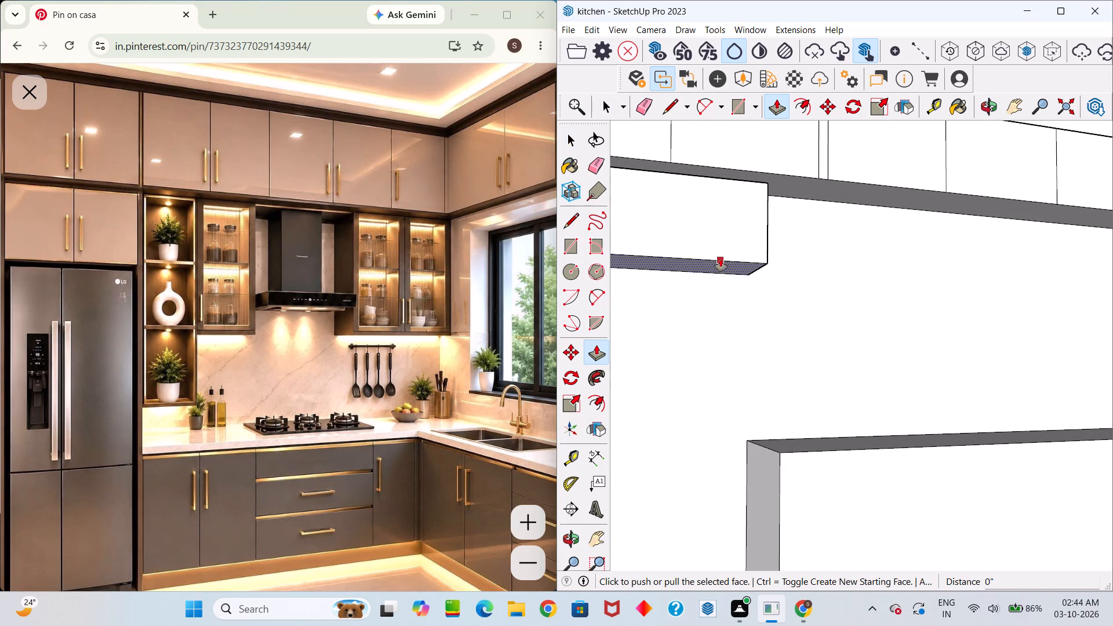
click(726, 265)
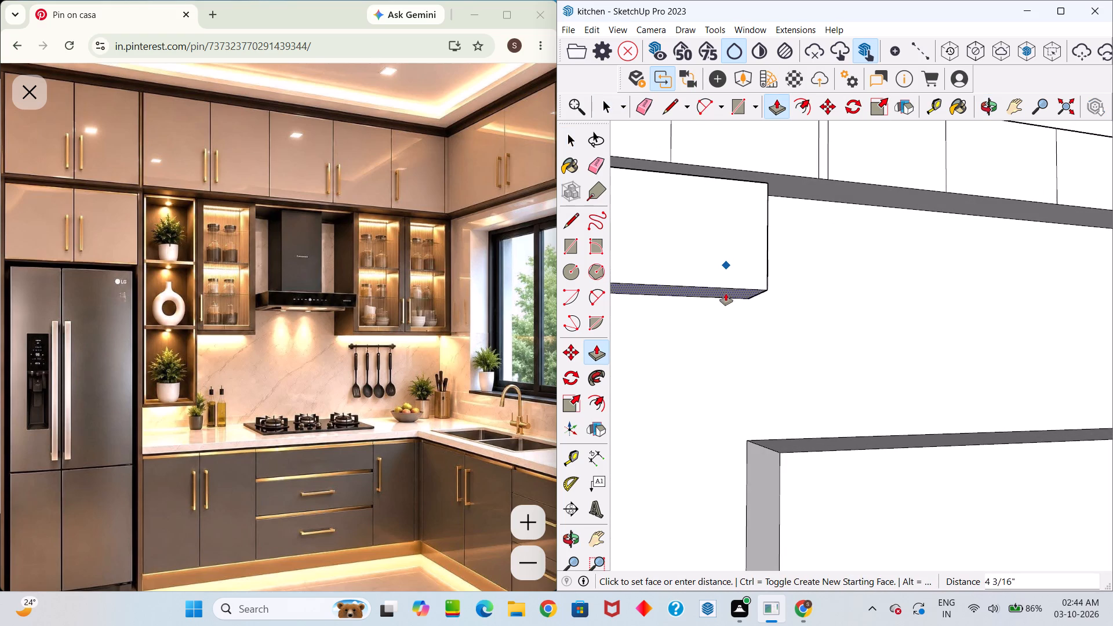
scroll(719, 432, down, 2)
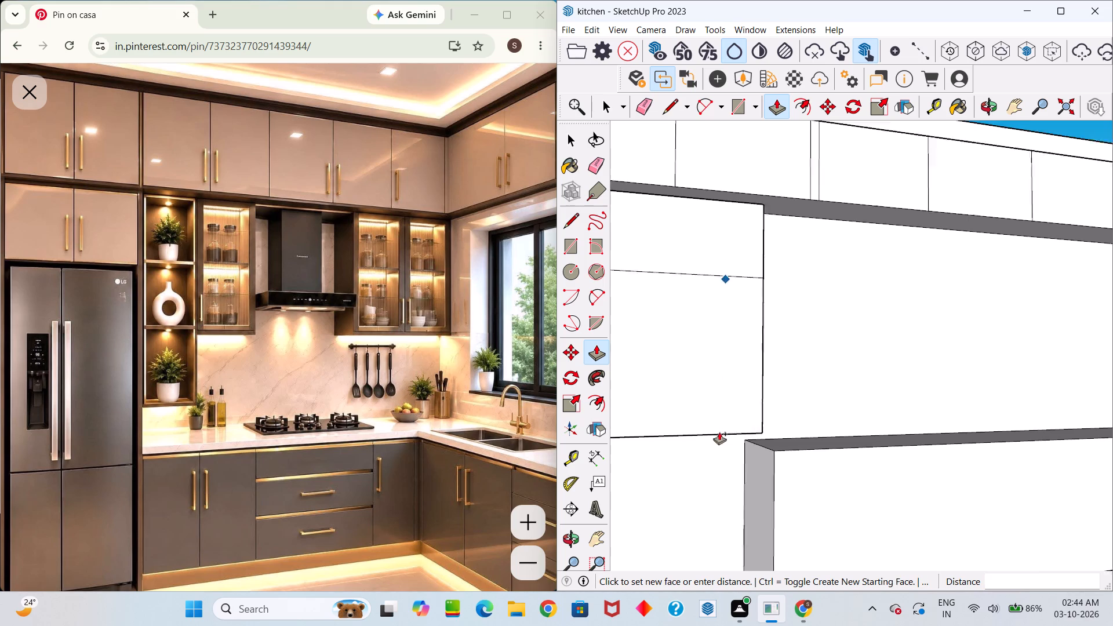
scroll(719, 432, down, 3)
scroll(745, 445, up, 5)
scroll(741, 441, down, 20)
scroll(741, 441, down, 14)
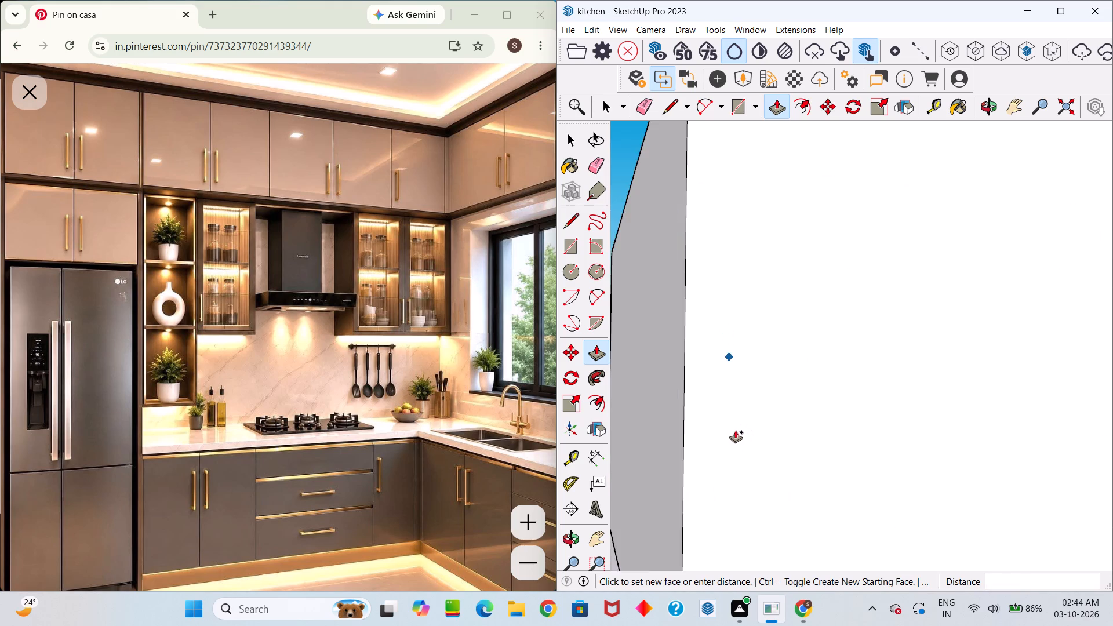
scroll(736, 431, down, 20)
middle_drag(736, 378, 697, 558)
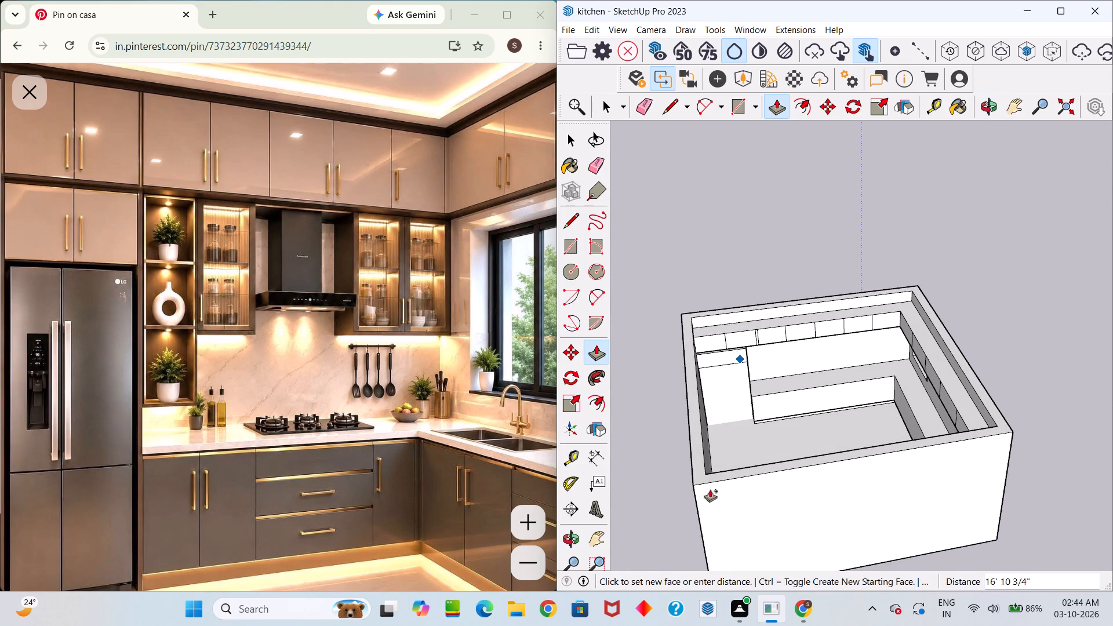
scroll(752, 412, up, 6)
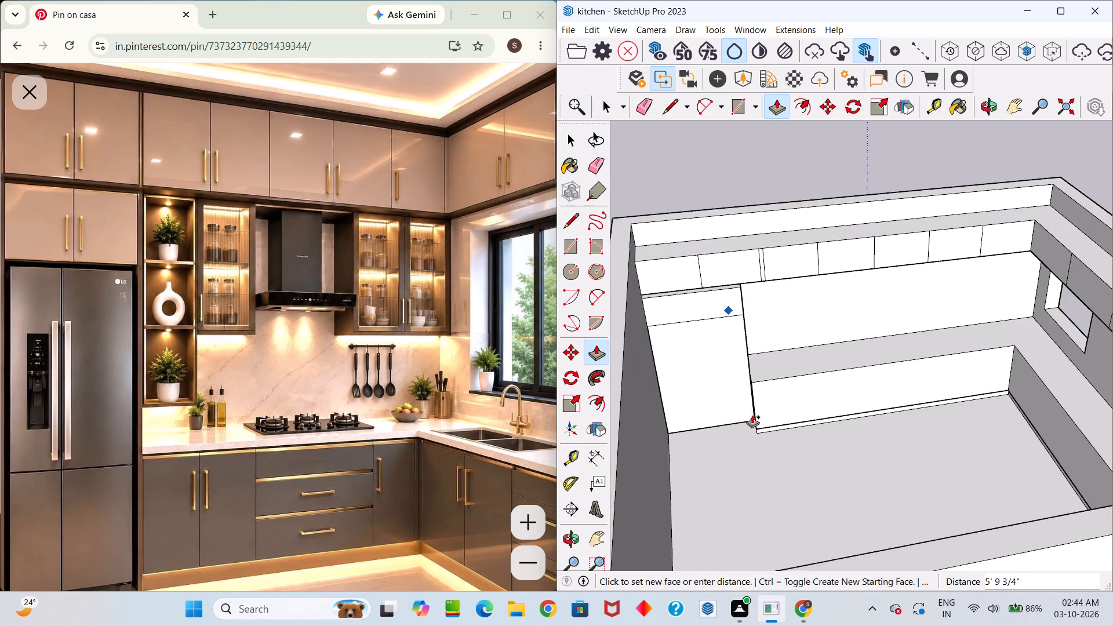
scroll(752, 416, up, 6)
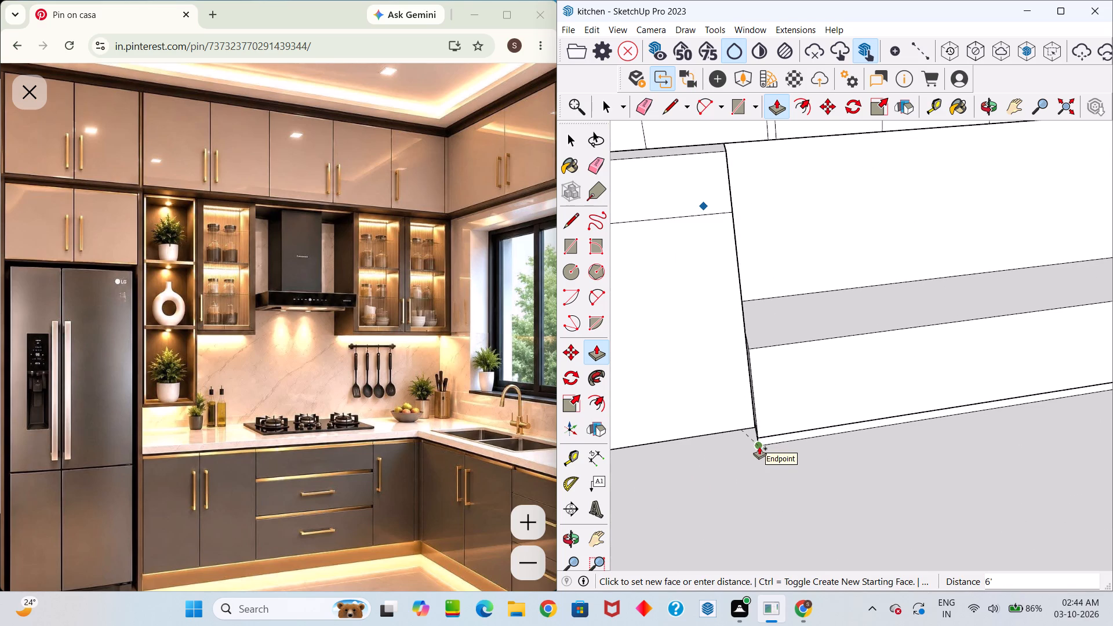
click(759, 447)
Examine the full-height corner unit and how it meets the base cabinet from several angles in the room.
middle_drag(756, 381, 534, 374)
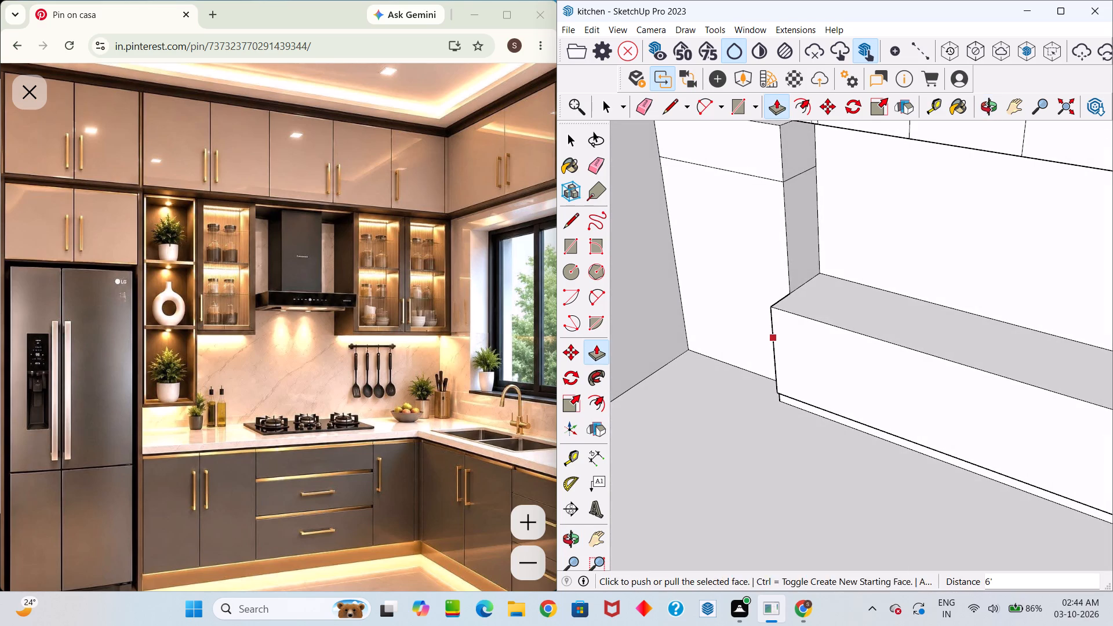
scroll(591, 363, down, 7)
scroll(719, 276, down, 11)
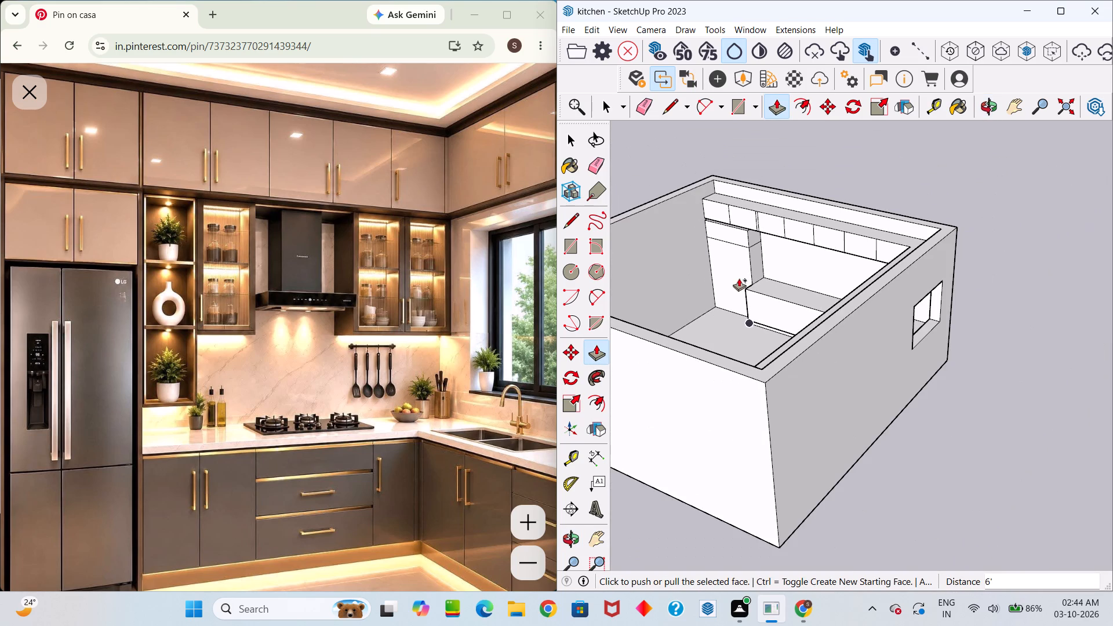
middle_drag(737, 281, 790, 373)
drag(737, 281, 790, 373)
scroll(778, 377, up, 6)
middle_drag(791, 401, 909, 426)
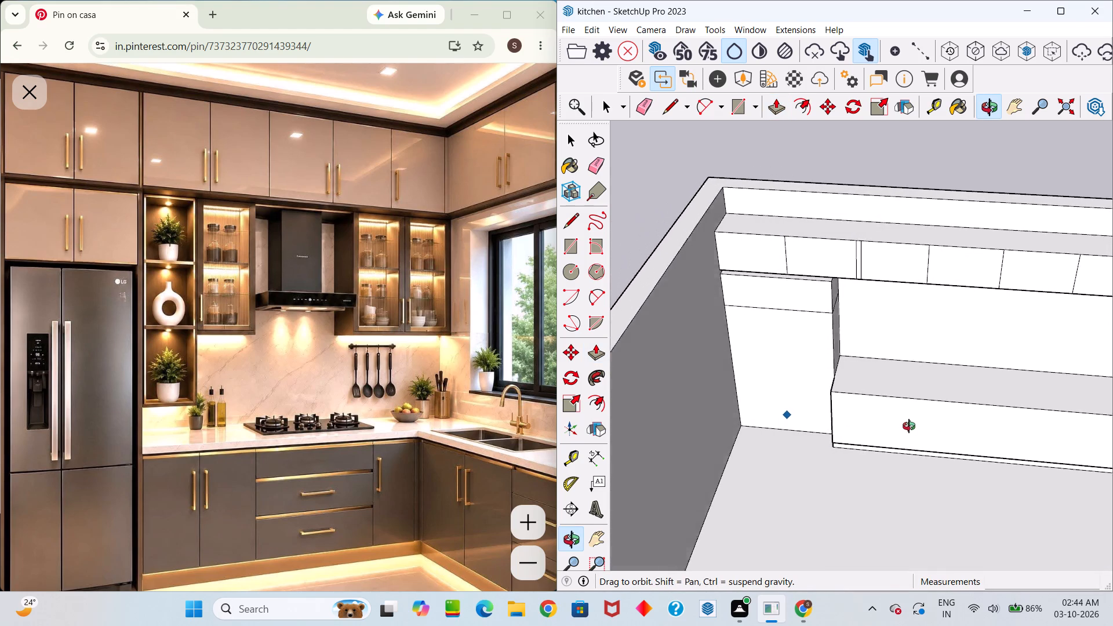
middle_drag(909, 426, 718, 327)
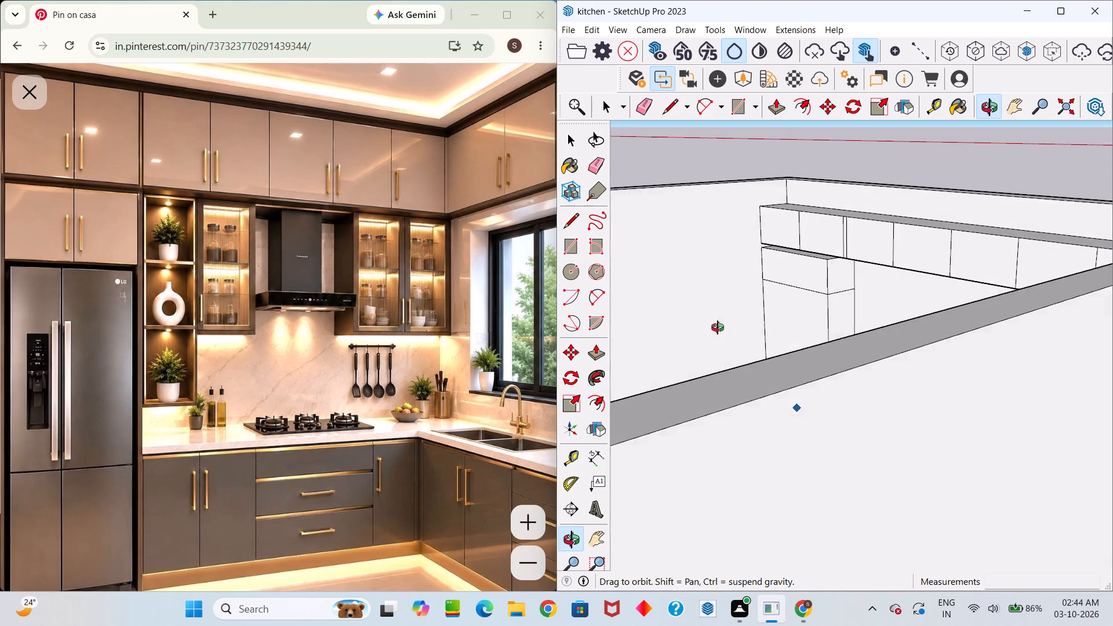
middle_drag(718, 327, 784, 375)
scroll(765, 353, up, 5)
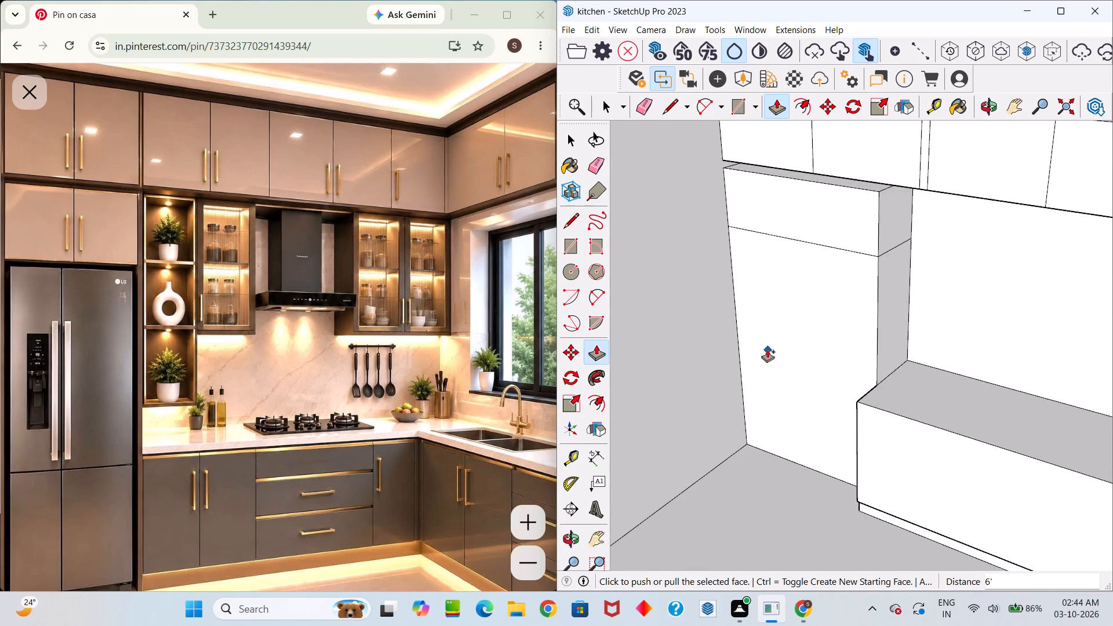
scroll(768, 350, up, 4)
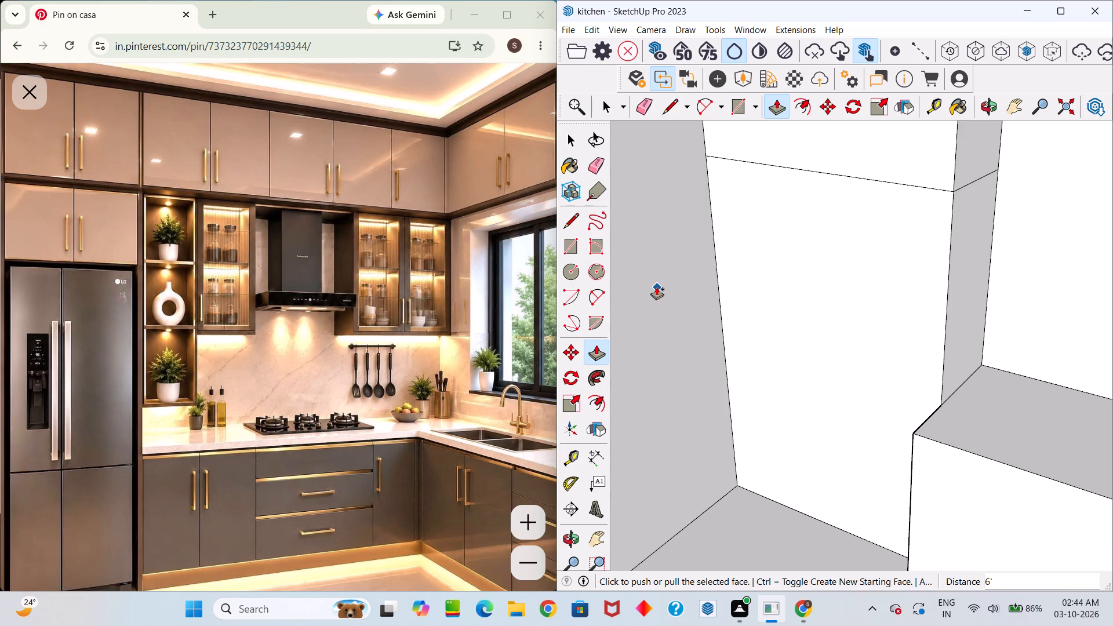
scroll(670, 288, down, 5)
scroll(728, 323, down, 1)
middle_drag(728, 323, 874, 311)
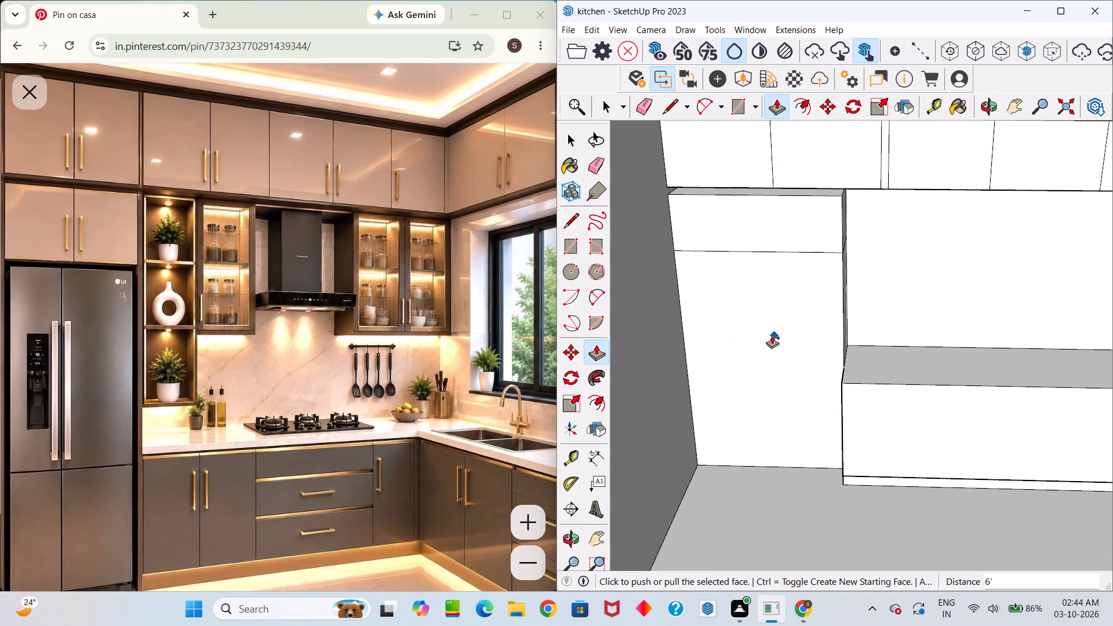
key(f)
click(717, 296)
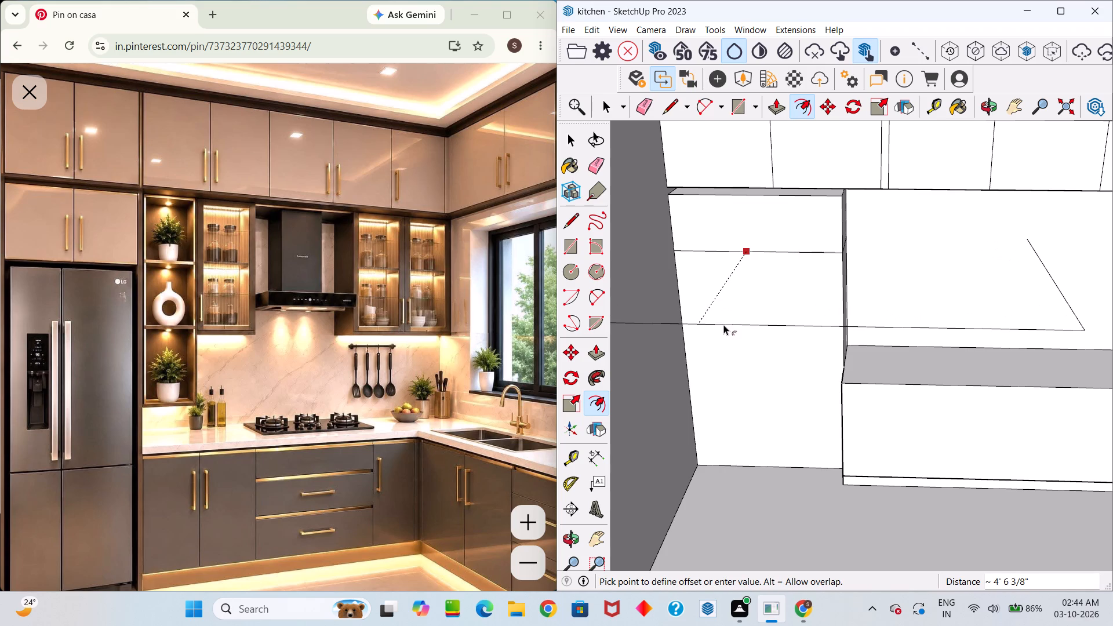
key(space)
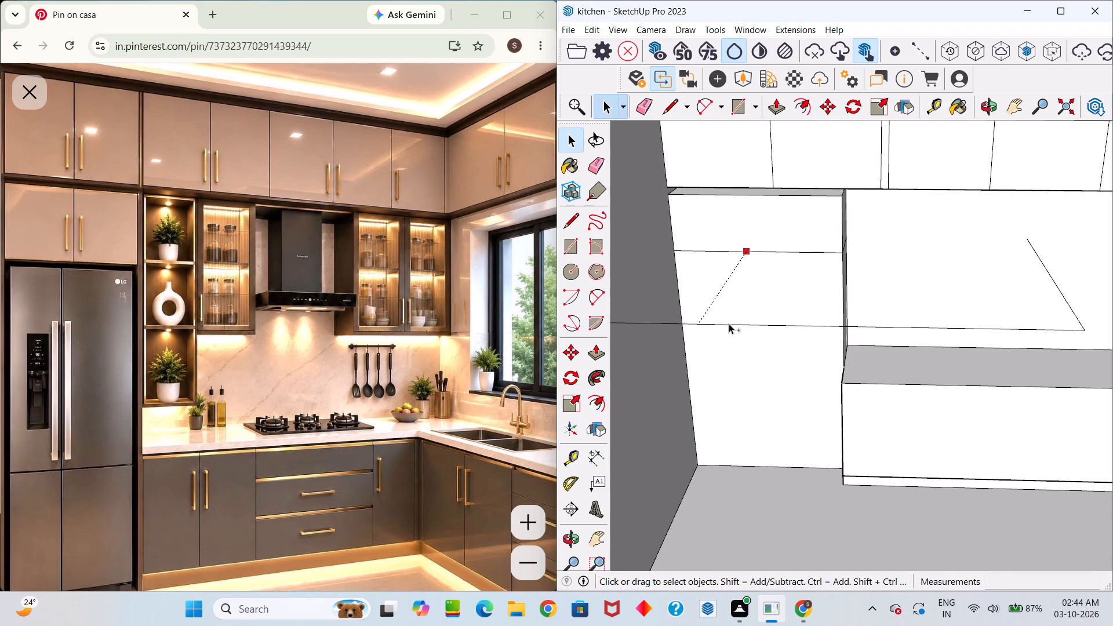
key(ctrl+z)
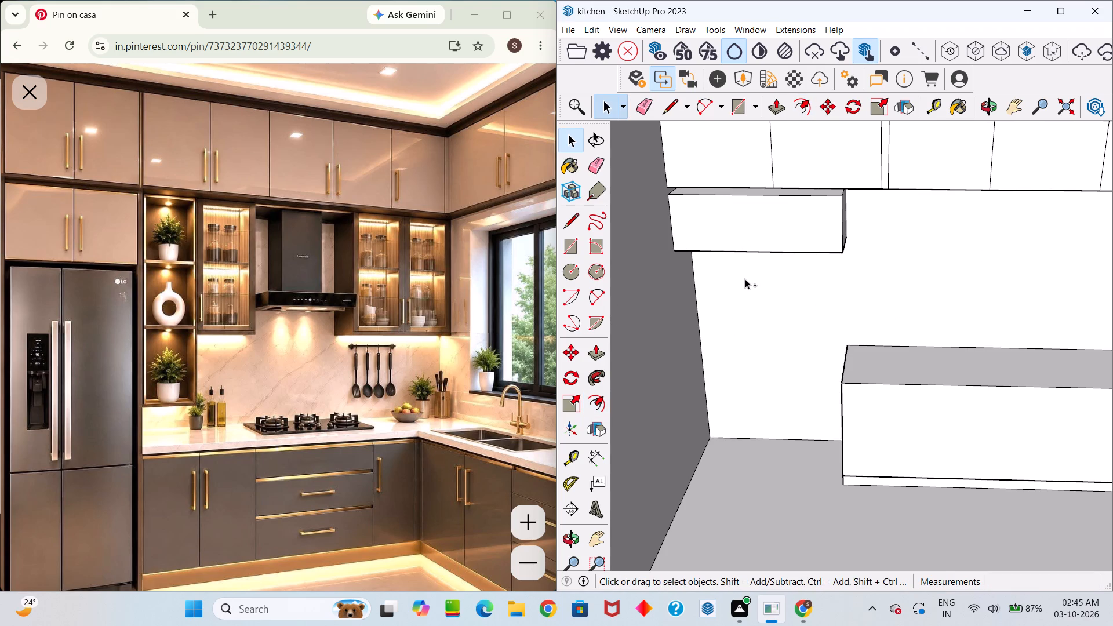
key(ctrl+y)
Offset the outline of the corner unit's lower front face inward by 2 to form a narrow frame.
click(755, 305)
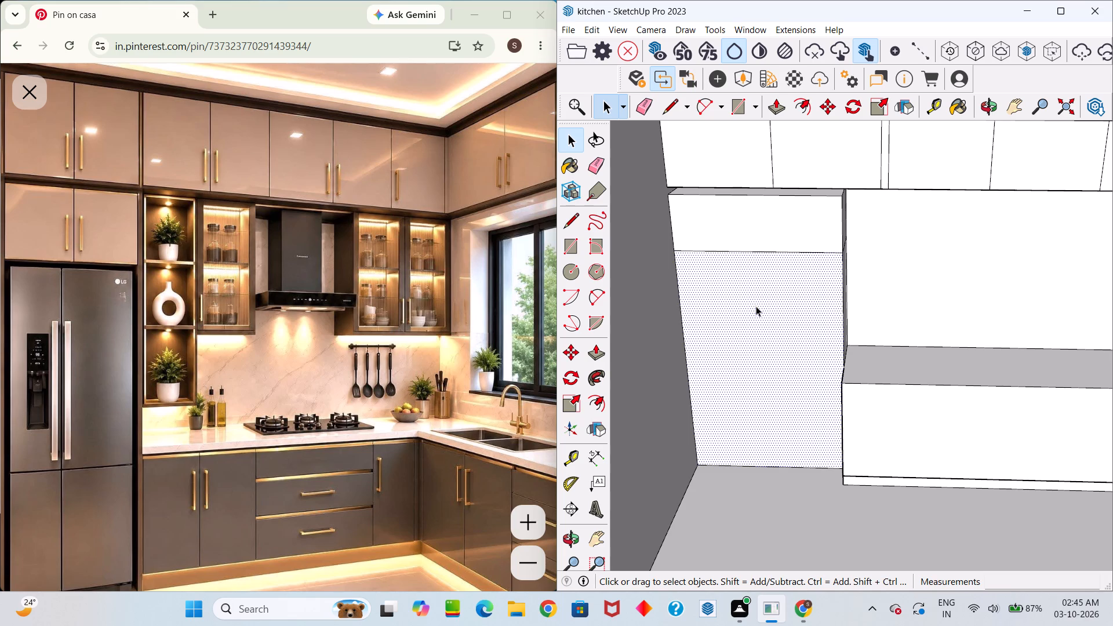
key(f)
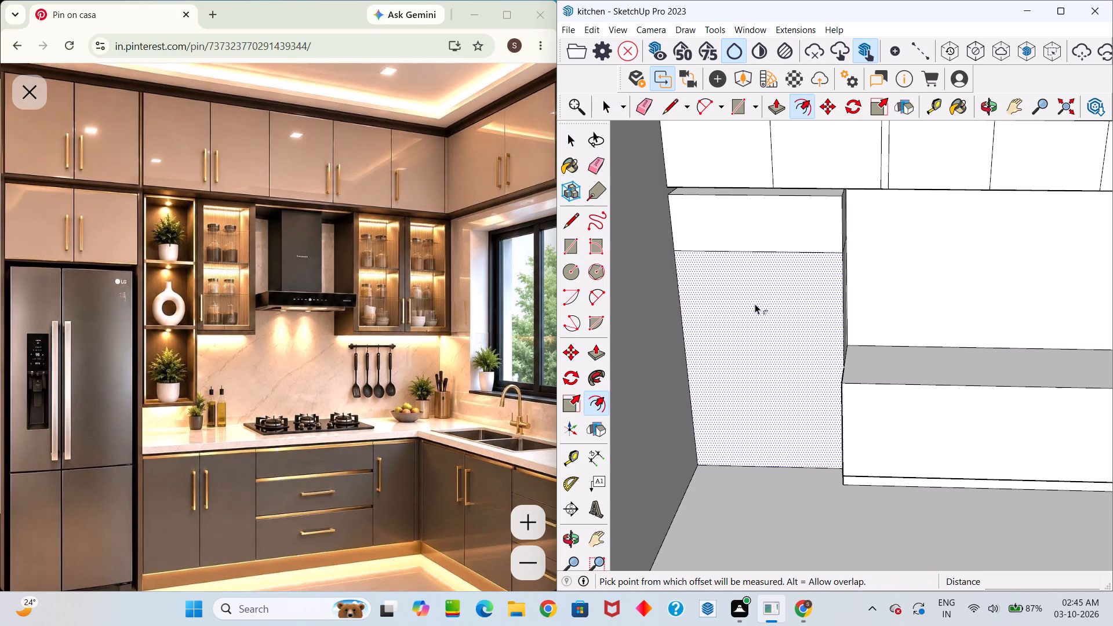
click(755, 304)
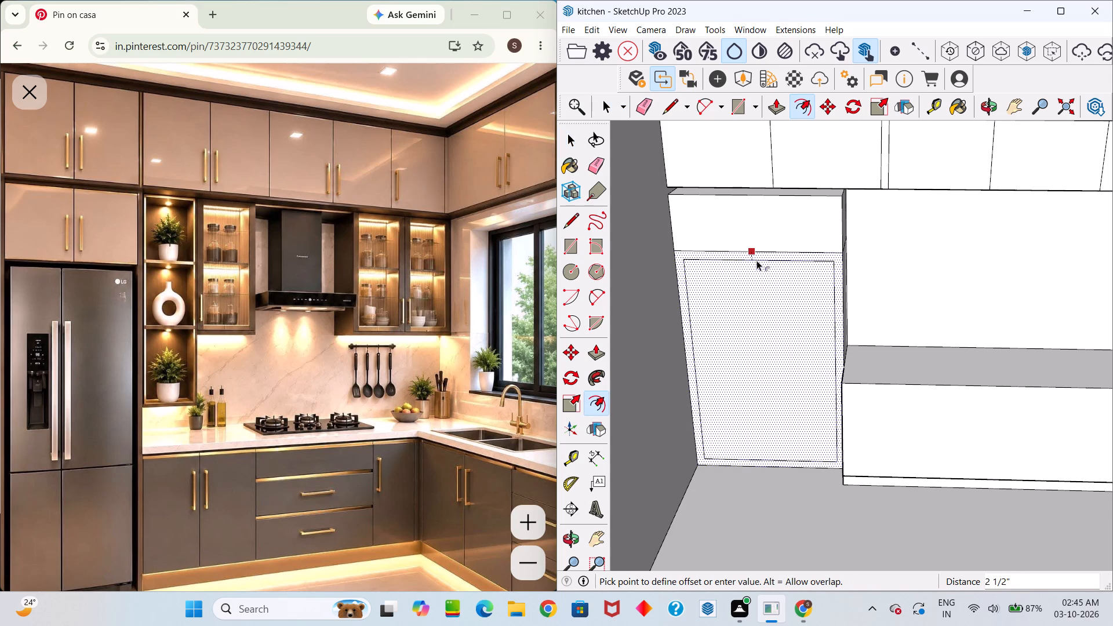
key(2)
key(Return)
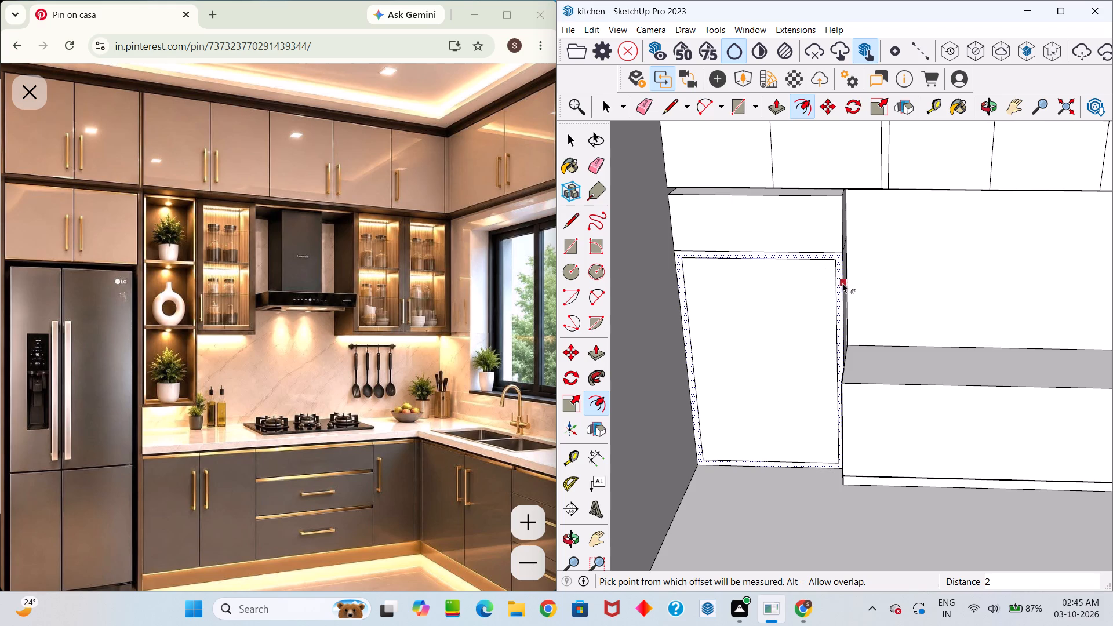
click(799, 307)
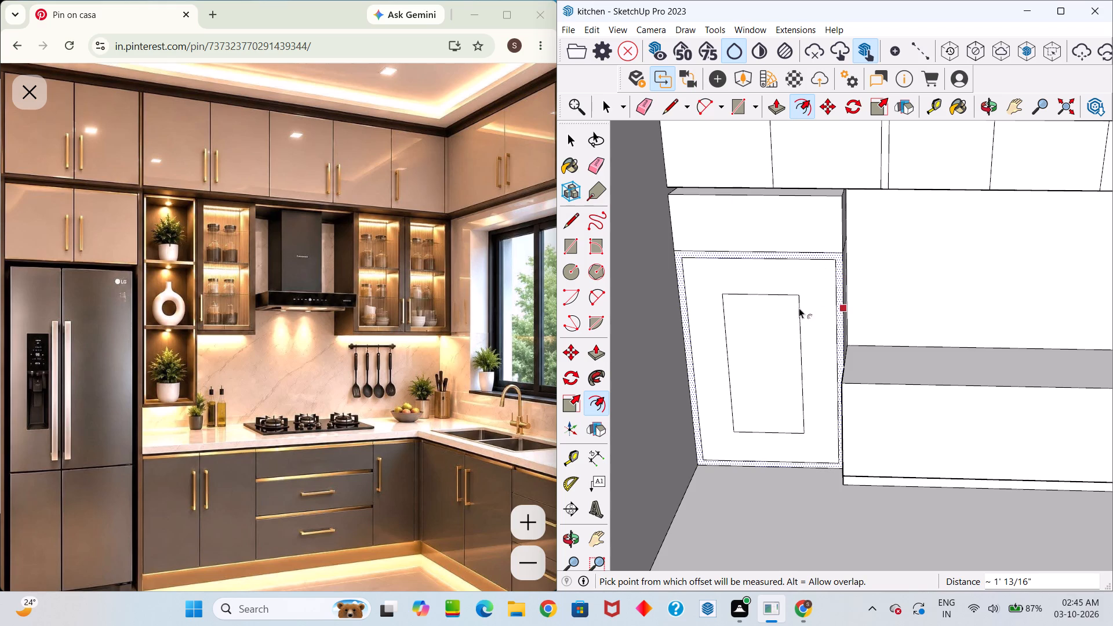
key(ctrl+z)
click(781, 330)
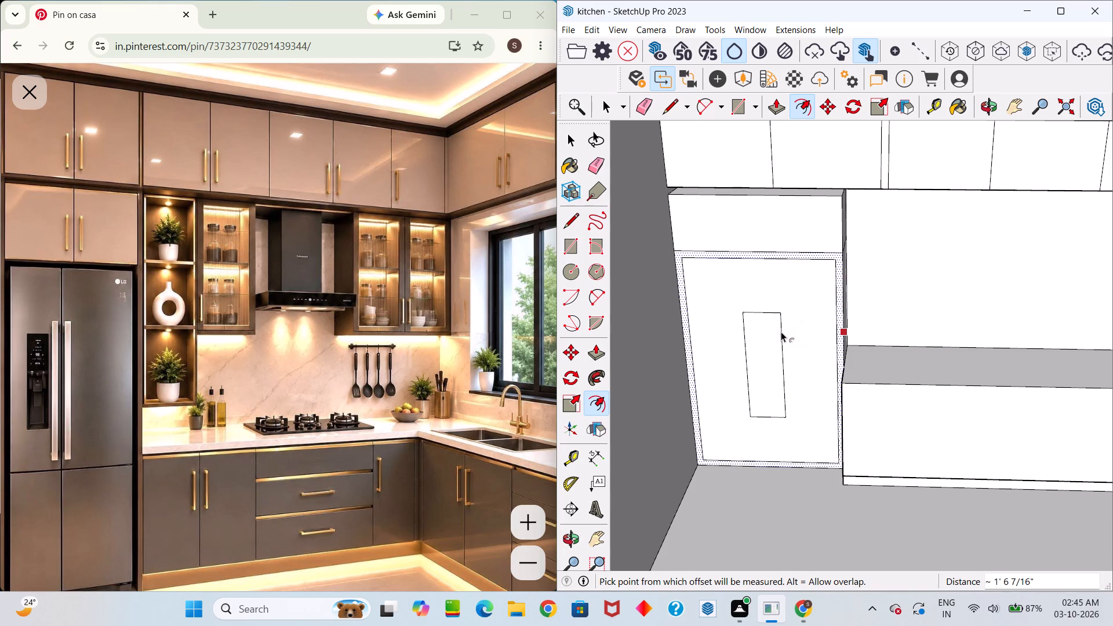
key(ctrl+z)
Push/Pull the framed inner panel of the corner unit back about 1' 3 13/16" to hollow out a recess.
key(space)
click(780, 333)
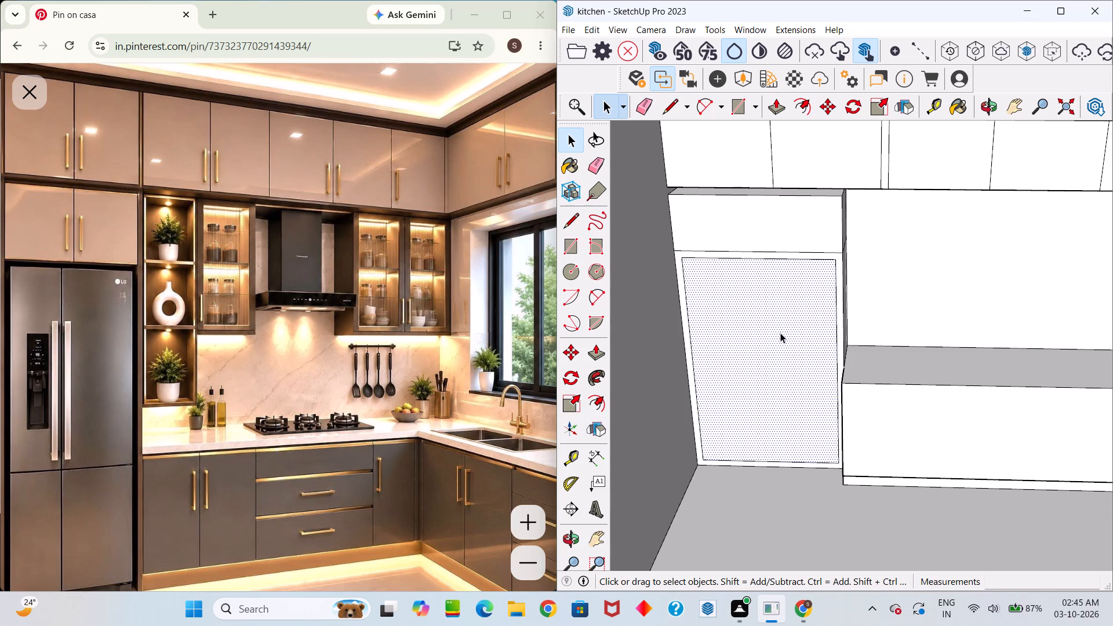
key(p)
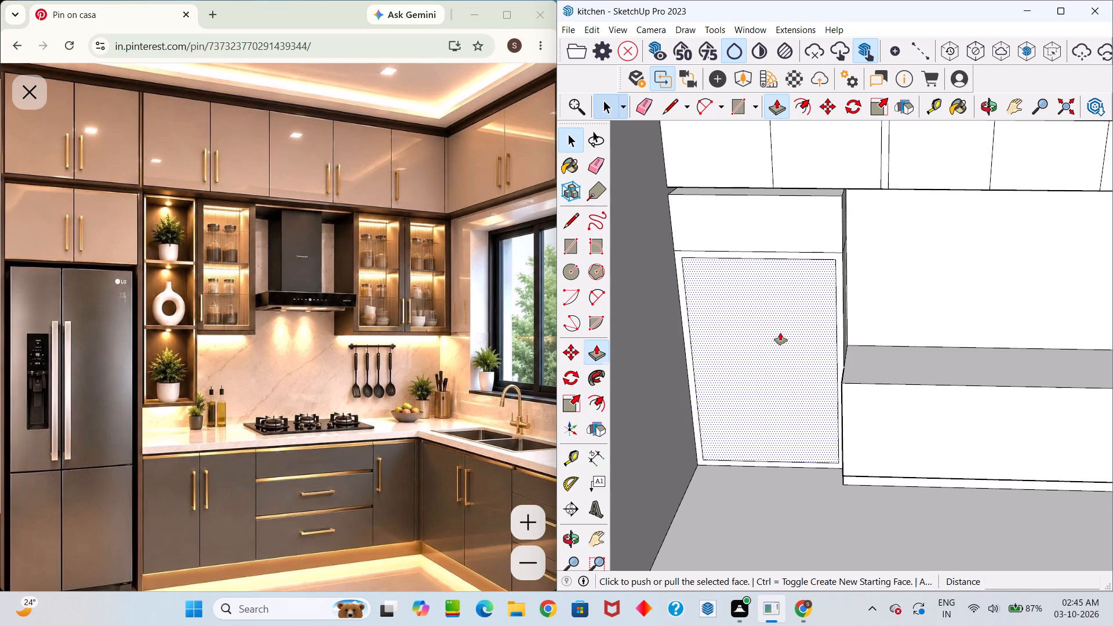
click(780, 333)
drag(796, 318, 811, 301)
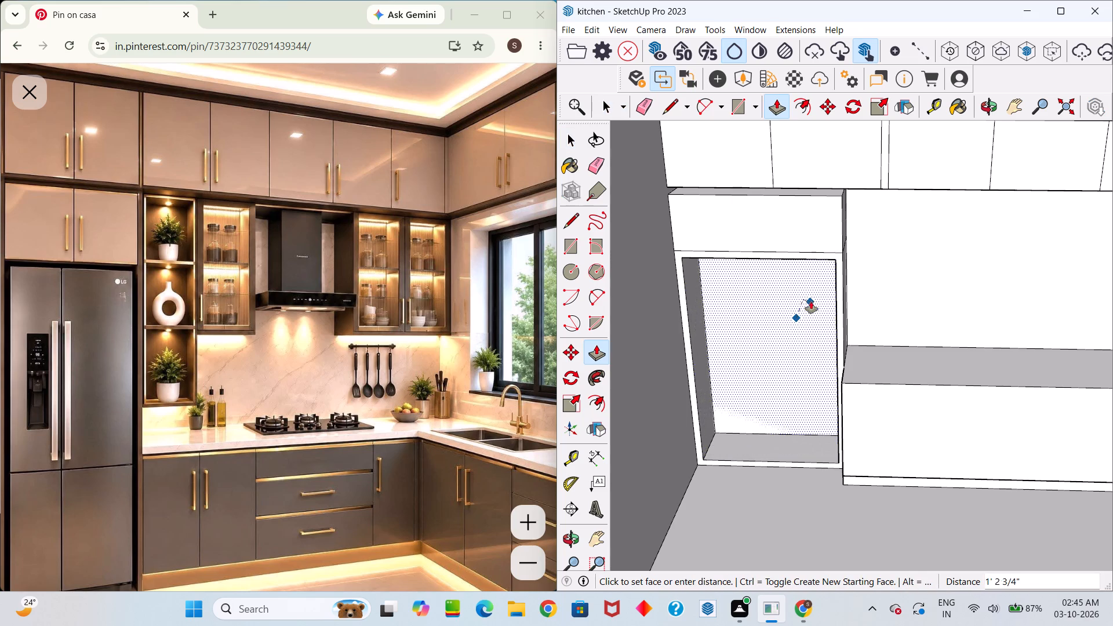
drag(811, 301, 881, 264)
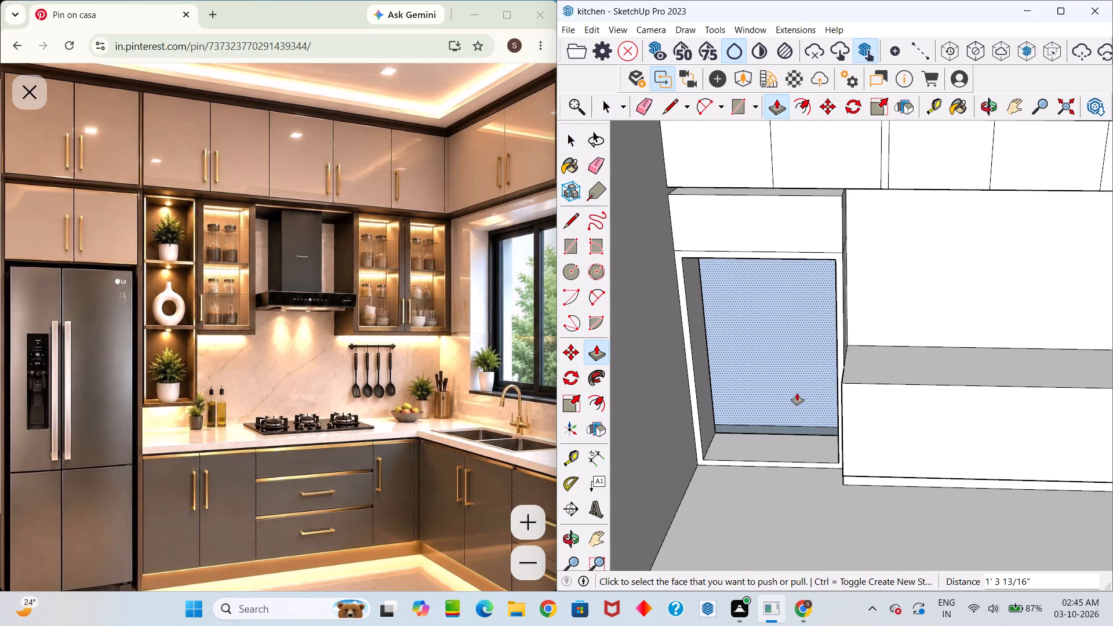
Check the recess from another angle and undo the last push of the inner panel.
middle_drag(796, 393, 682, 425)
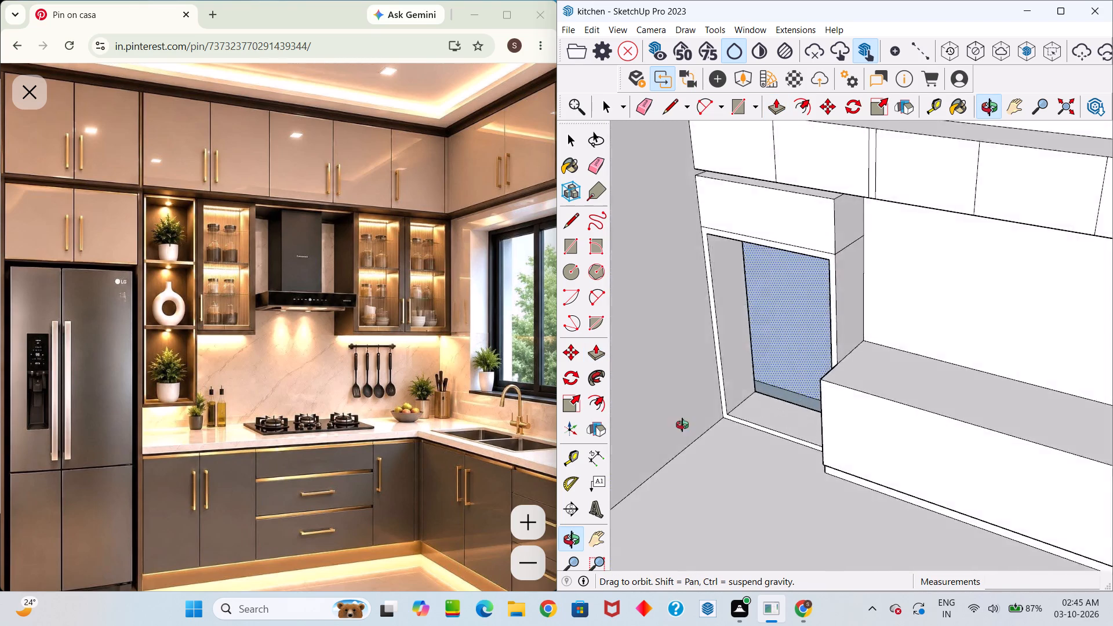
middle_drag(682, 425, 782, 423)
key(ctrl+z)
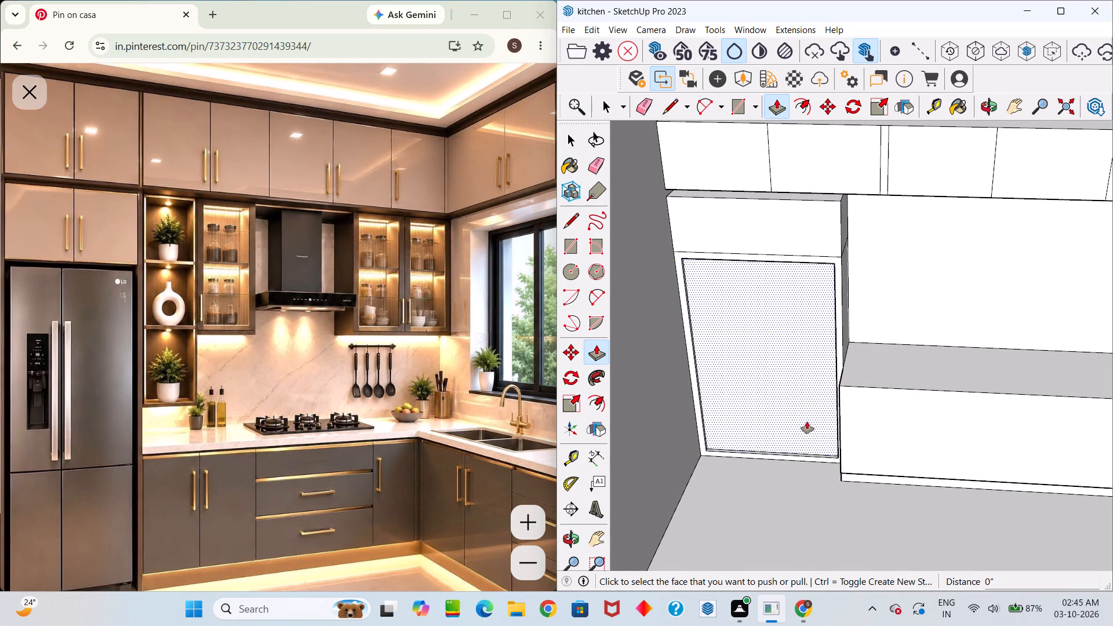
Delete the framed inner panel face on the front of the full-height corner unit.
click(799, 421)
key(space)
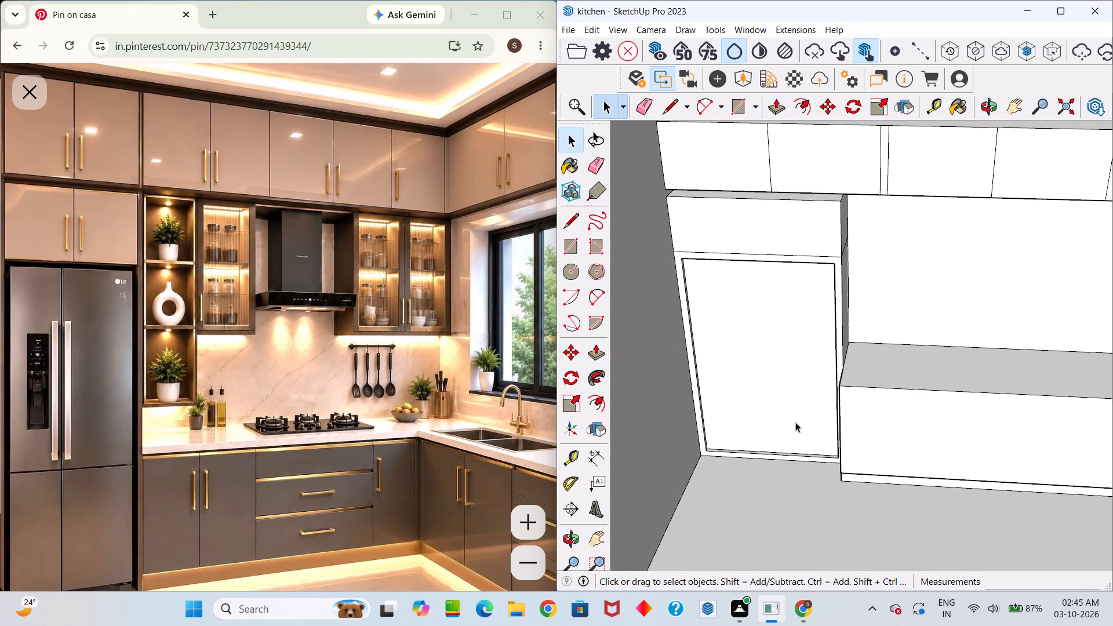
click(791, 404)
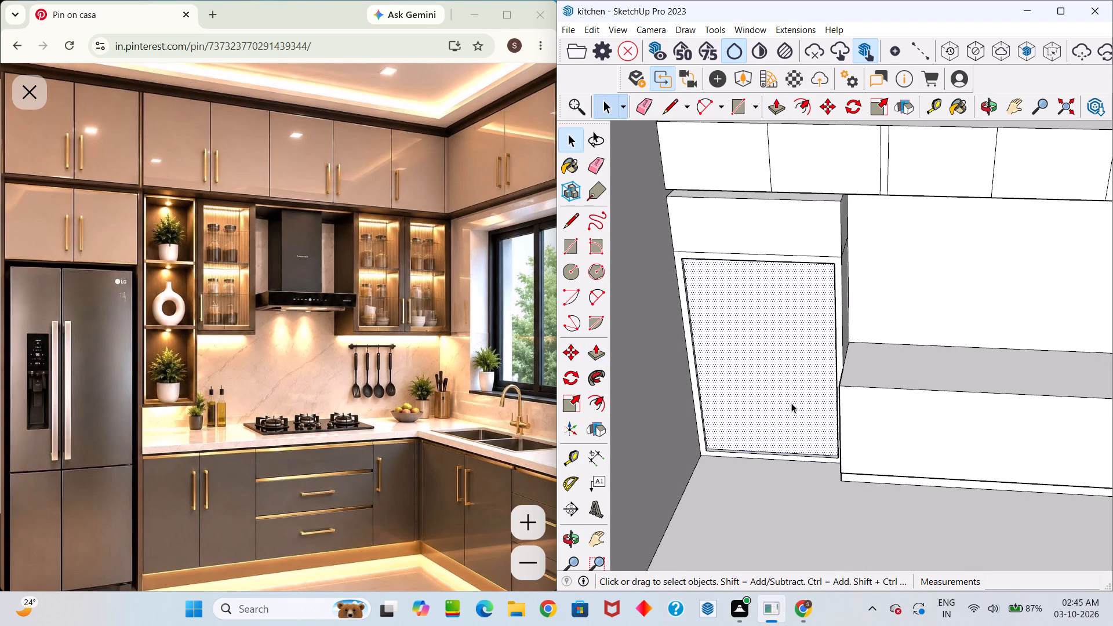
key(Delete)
Examine the opened corner unit's interior, its bottom frame edge and the junction with the base cabinet.
middle_drag(791, 409, 803, 432)
scroll(791, 417, down, 1)
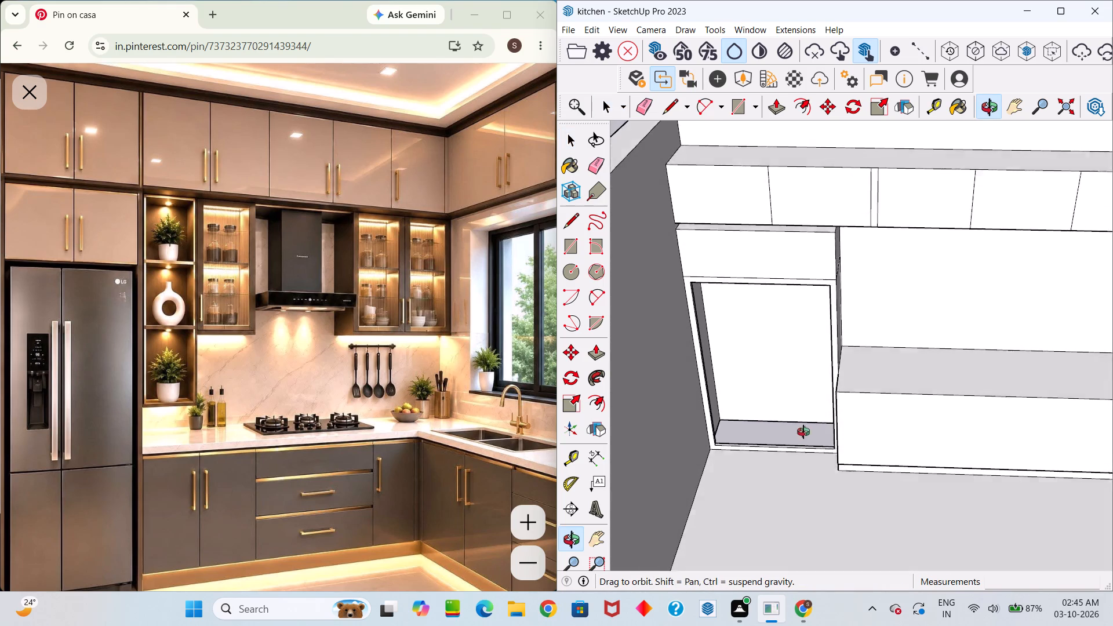
middle_drag(803, 432, 864, 472)
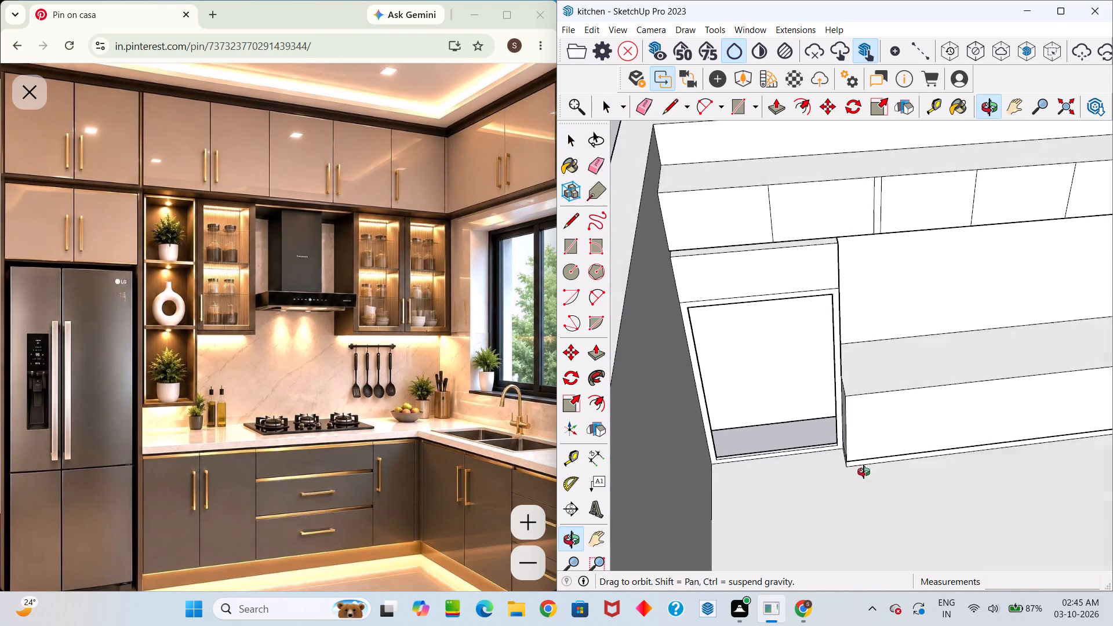
middle_drag(864, 472, 850, 482)
scroll(805, 468, up, 5)
middle_drag(798, 475, 776, 380)
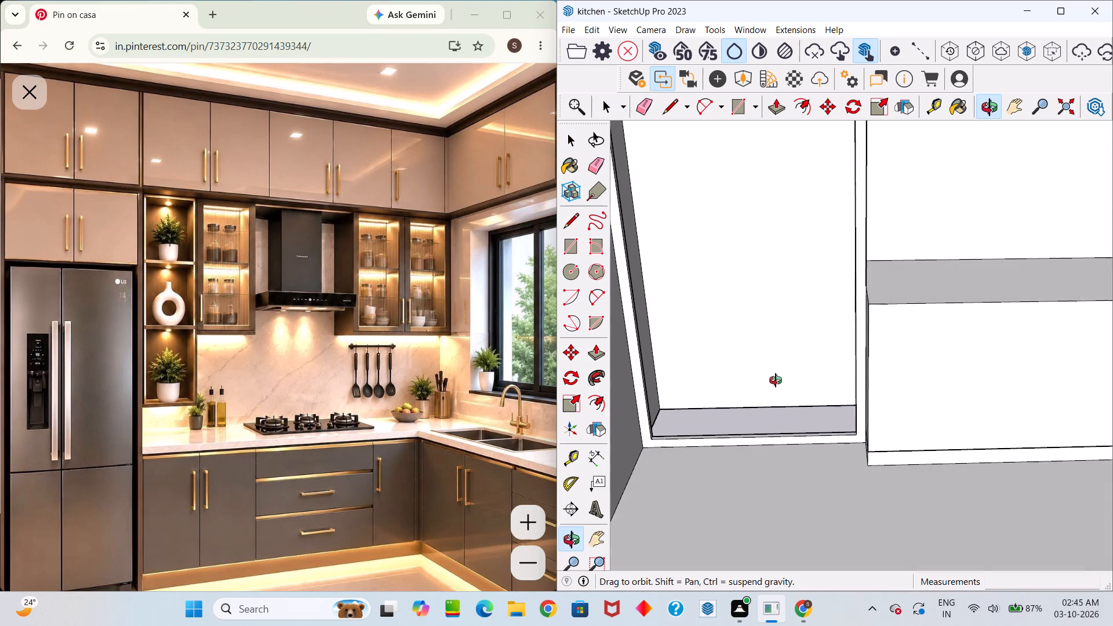
middle_drag(776, 380, 791, 434)
scroll(839, 434, up, 6)
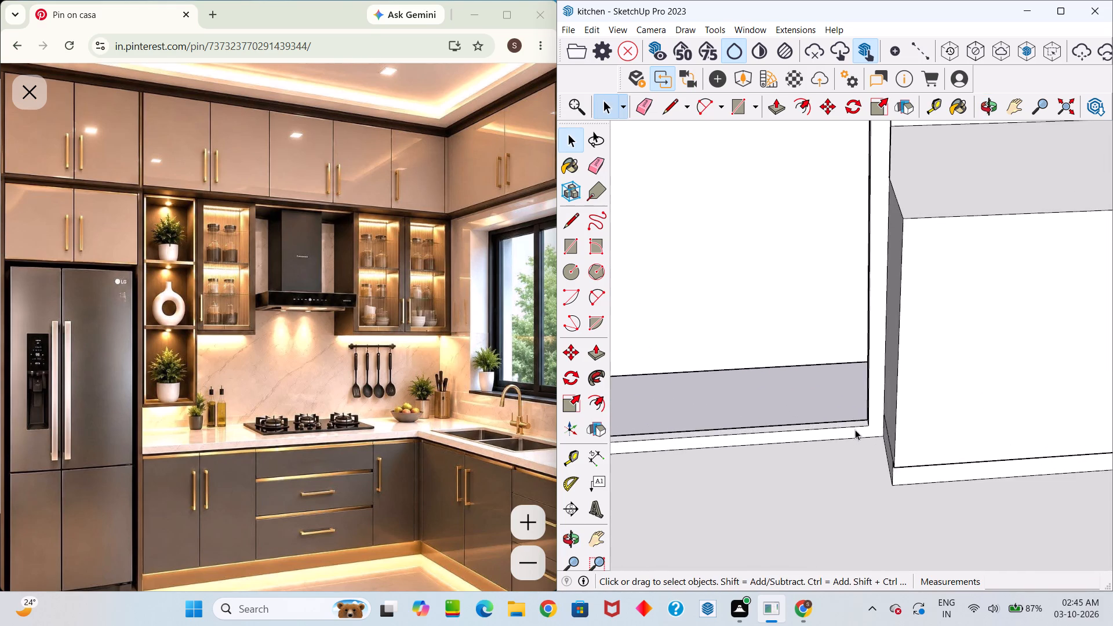
scroll(855, 430, up, 3)
middle_drag(862, 428, 934, 434)
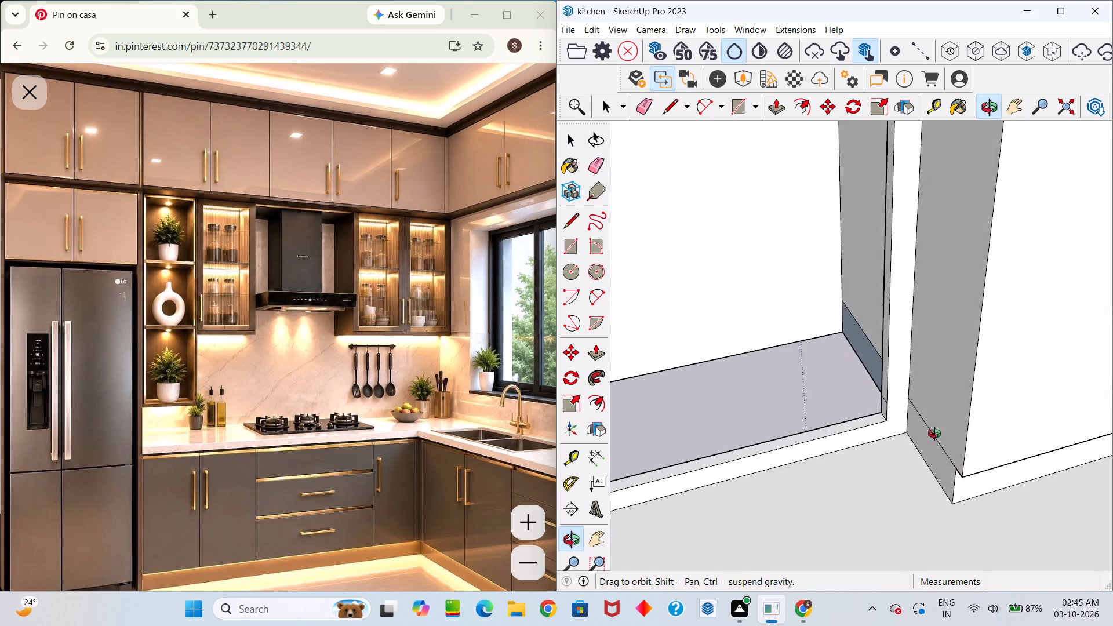
middle_drag(934, 434, 926, 433)
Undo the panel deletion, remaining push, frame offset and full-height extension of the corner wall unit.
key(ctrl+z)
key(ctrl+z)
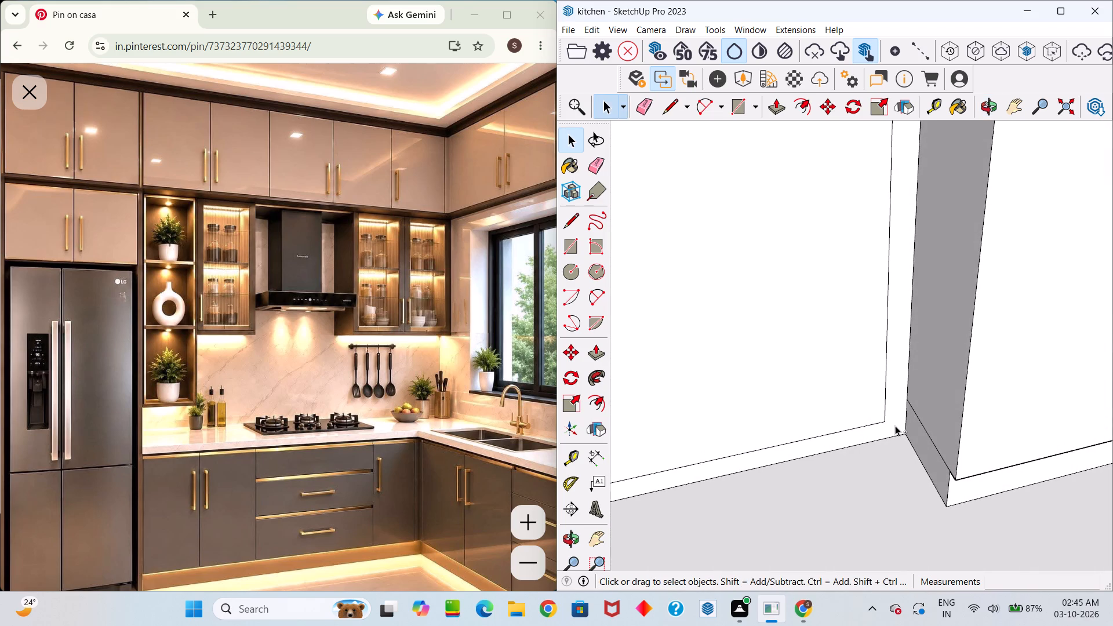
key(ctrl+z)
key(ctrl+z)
Examine the empty refrigerator space below the corner wall unit and compare the room with the lower part of the reference photo.
scroll(895, 431, down, 15)
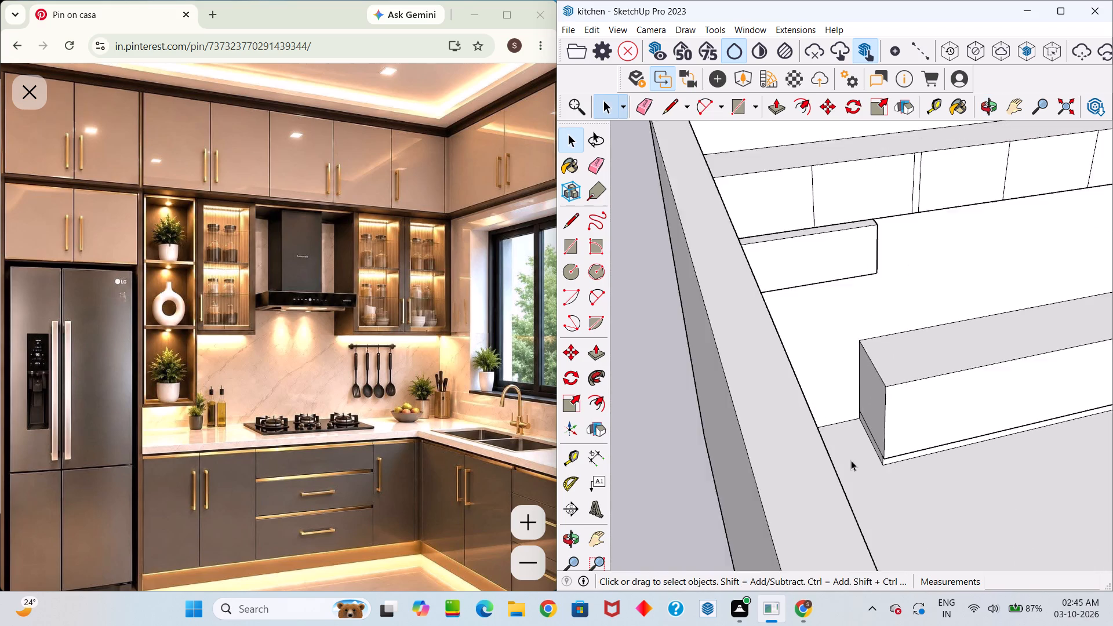
scroll(851, 460, down, 2)
middle_drag(867, 428, 792, 404)
scroll(816, 442, up, 4)
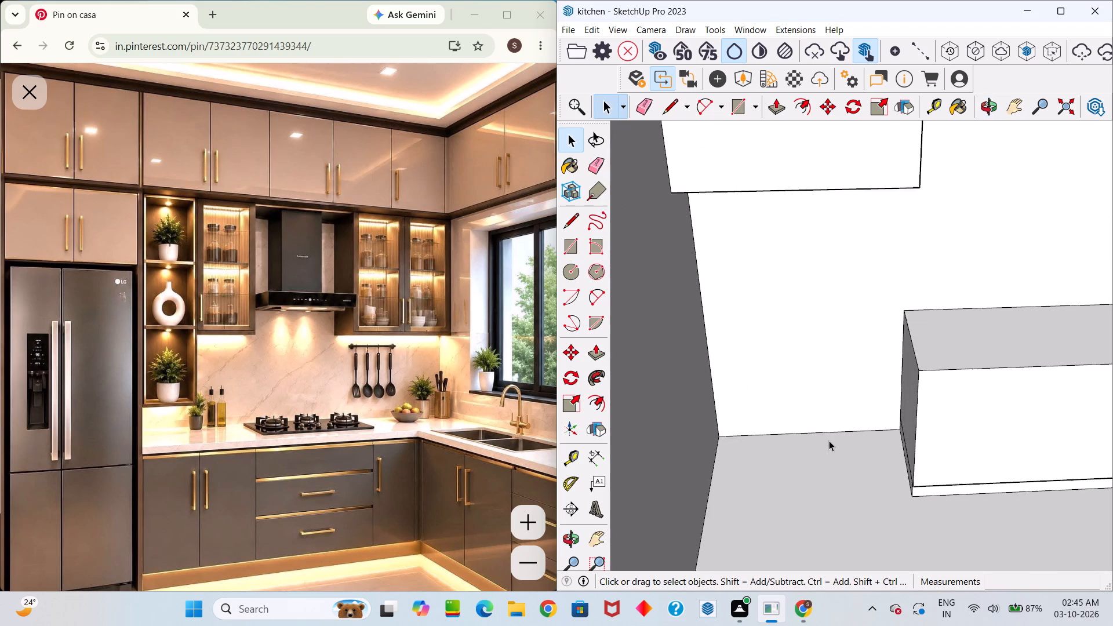
scroll(829, 441, up, 5)
scroll(901, 442, up, 4)
scroll(907, 444, down, 11)
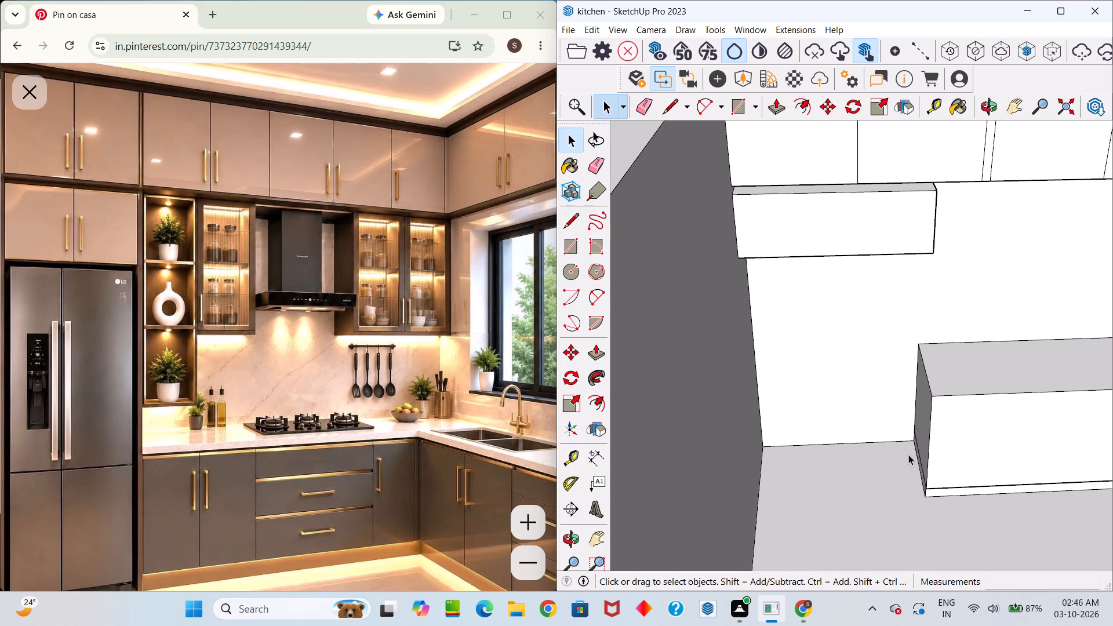
middle_drag(911, 448, 855, 334)
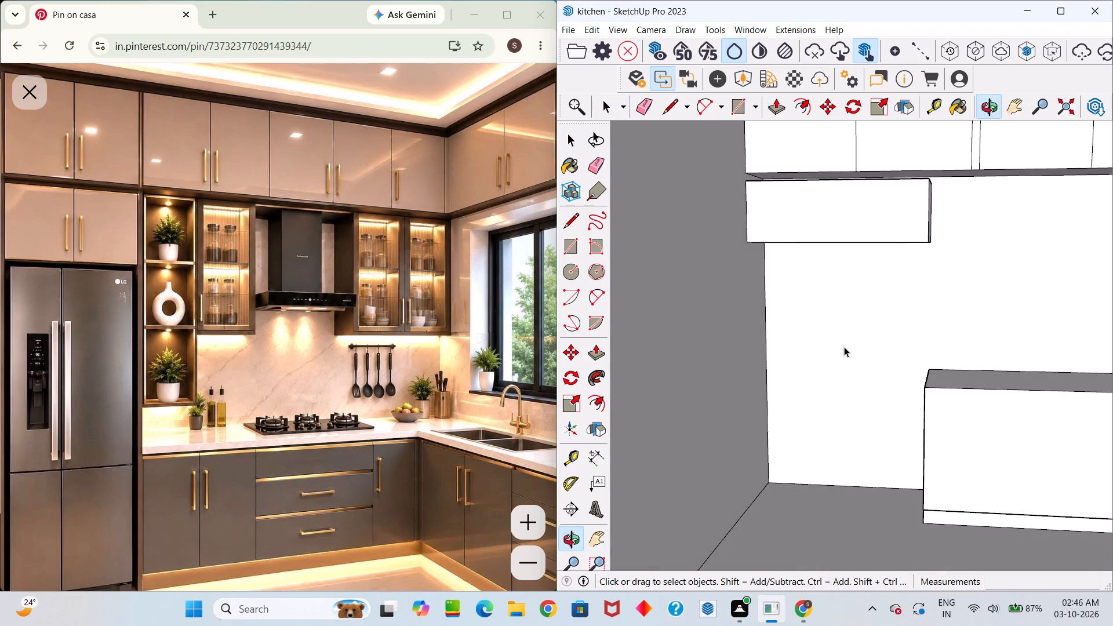
scroll(842, 347, down, 4)
scroll(838, 349, up, 20)
scroll(838, 349, up, 6)
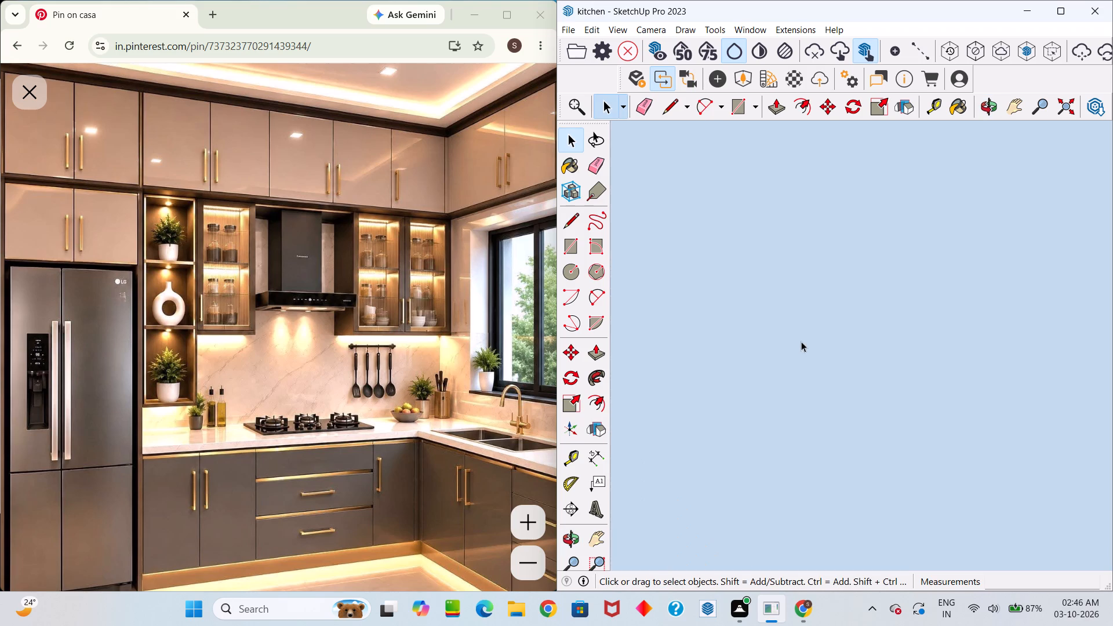
scroll(797, 346, up, 6)
scroll(810, 358, down, 20)
scroll(810, 358, down, 10)
scroll(580, 300, down, 1)
scroll(496, 306, down, 7)
scroll(836, 368, down, 20)
scroll(836, 368, down, 13)
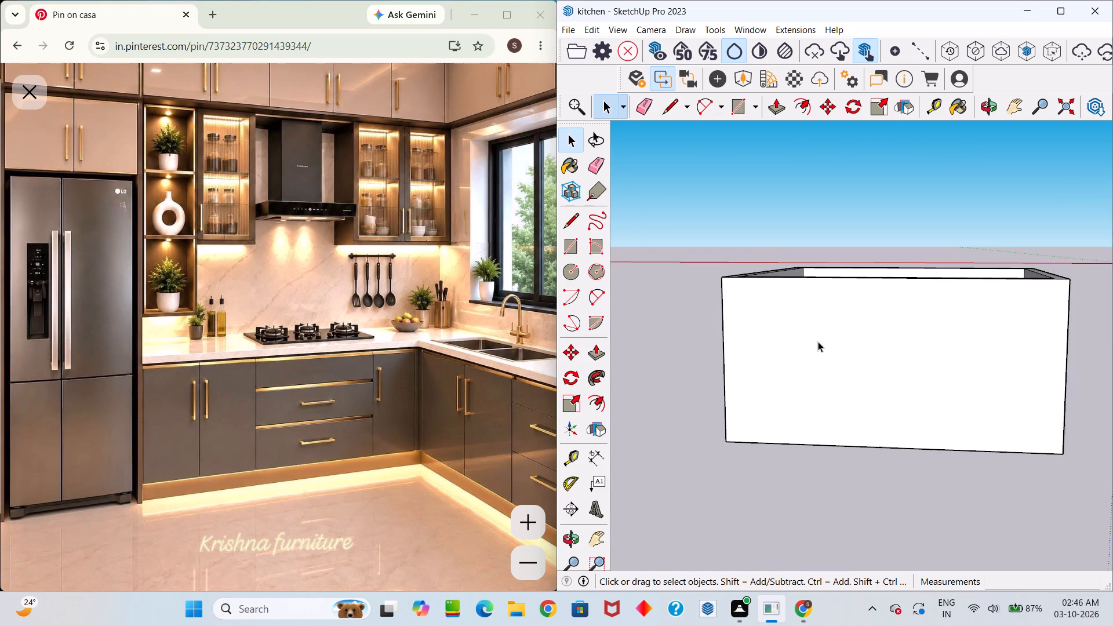
scroll(818, 341, down, 9)
middle_drag(819, 304, 802, 472)
scroll(820, 293, down, 1)
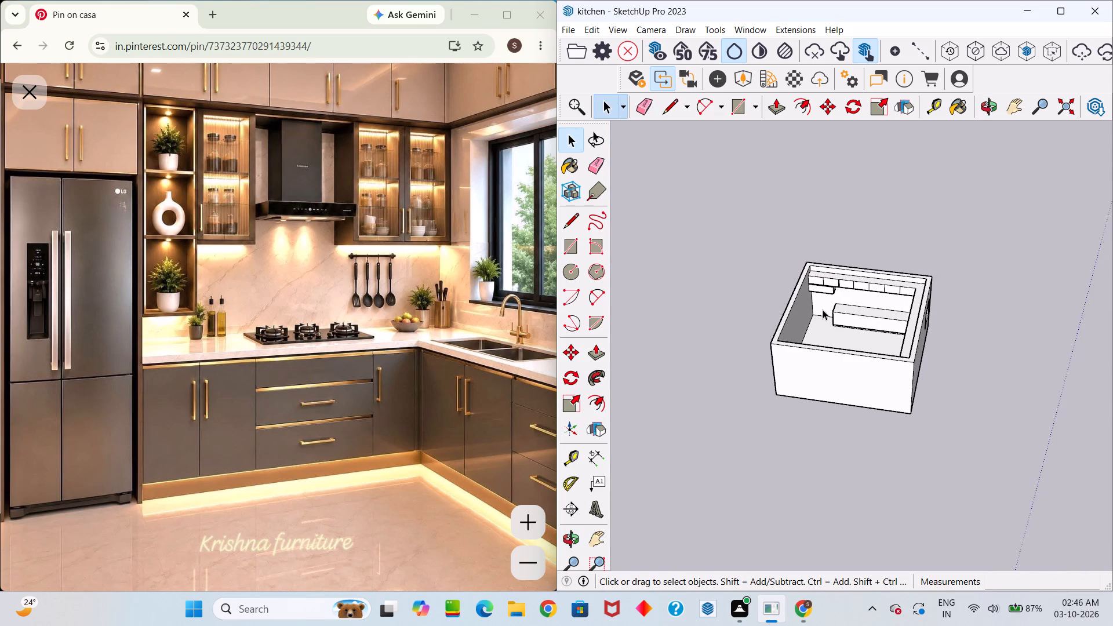
Inspect how the base cabinet's free end lines up with the corner wall unit and the upper cabinet divisions.
scroll(824, 311, up, 6)
middle_drag(829, 303, 690, 464)
drag(812, 316, 690, 464)
middle_drag(680, 462, 823, 341)
scroll(796, 453, up, 4)
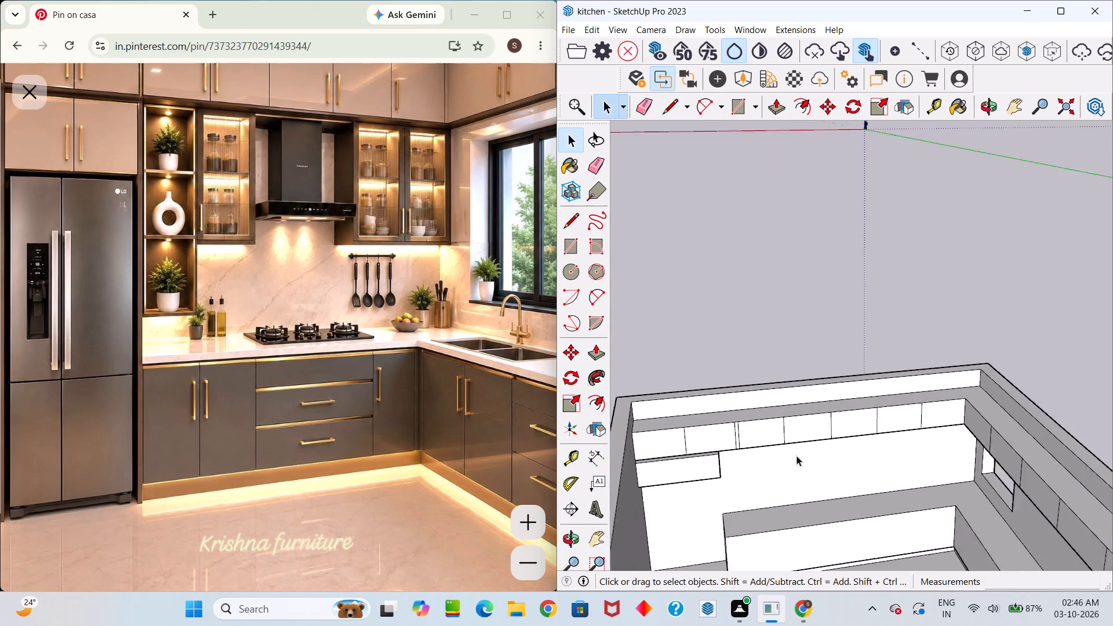
scroll(796, 456, up, 2)
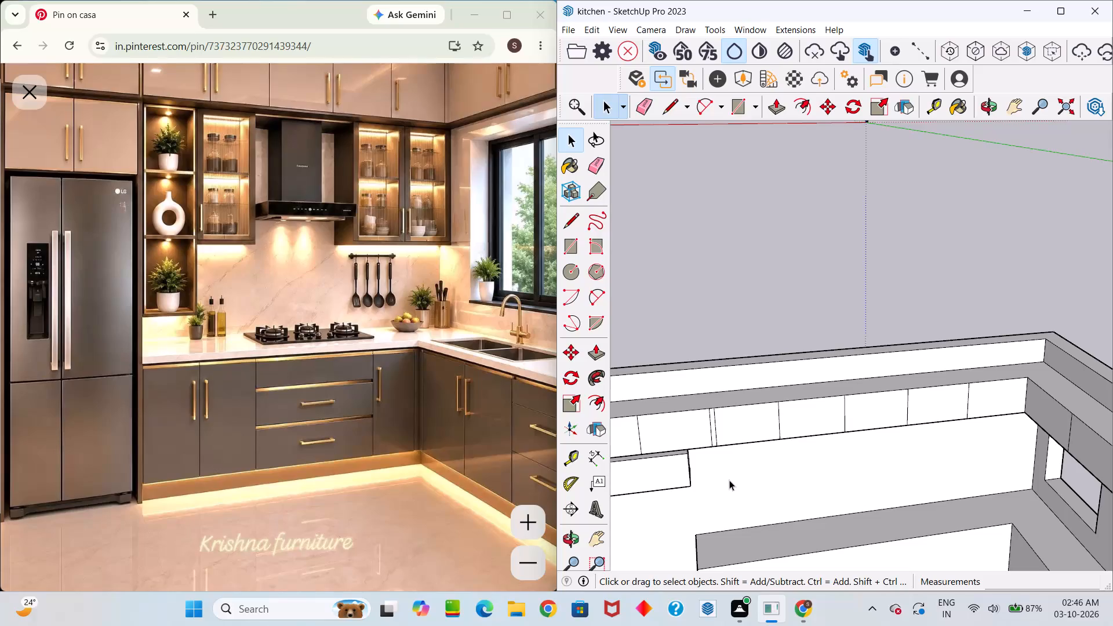
middle_drag(787, 460, 751, 431)
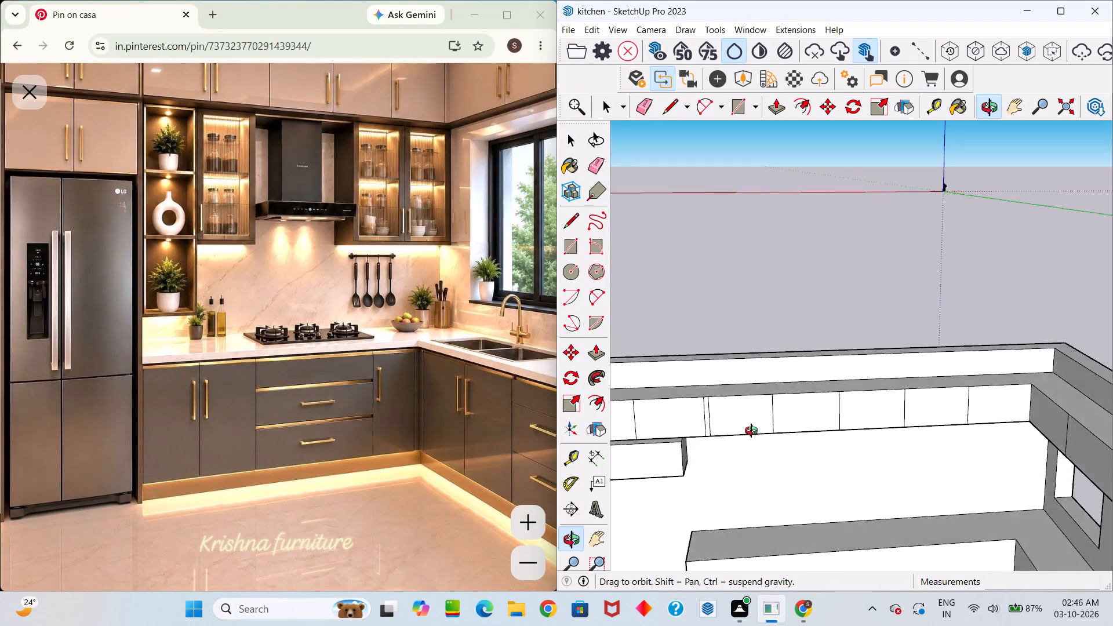
middle_drag(751, 431, 729, 418)
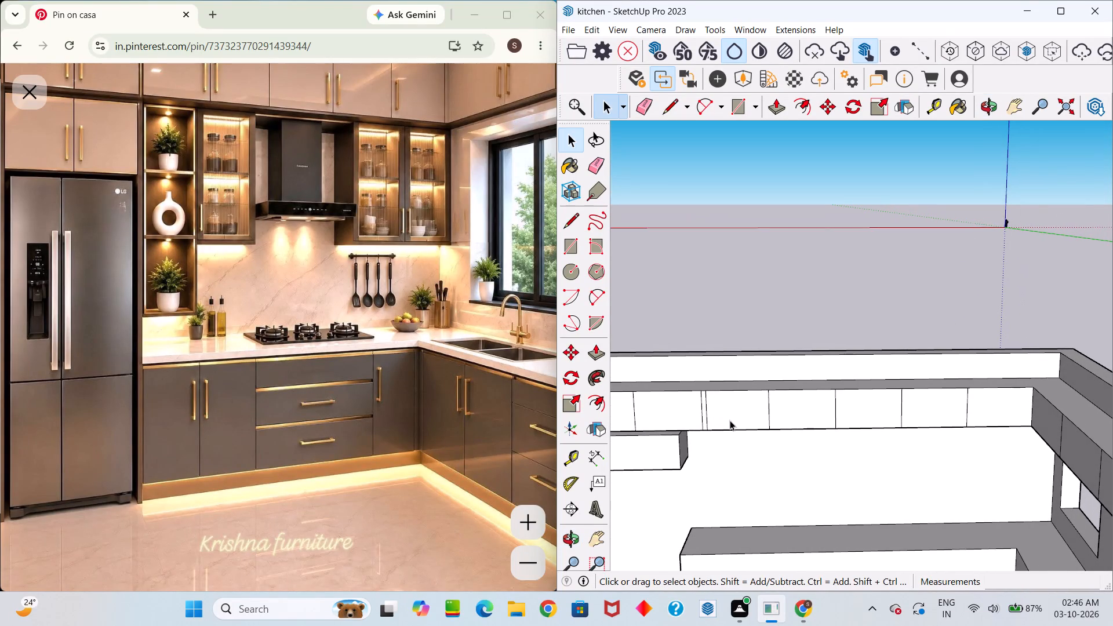
scroll(714, 447, up, 5)
middle_drag(715, 447, 687, 421)
scroll(669, 430, down, 4)
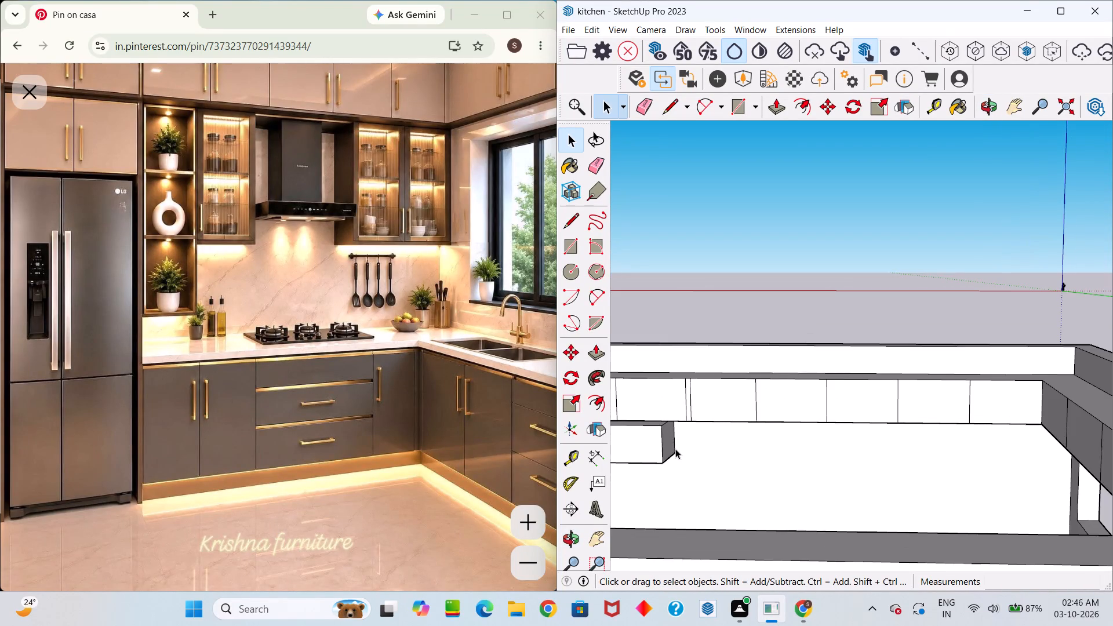
scroll(675, 449, down, 1)
scroll(712, 488, down, 12)
scroll(709, 488, up, 6)
middle_drag(714, 478, 725, 509)
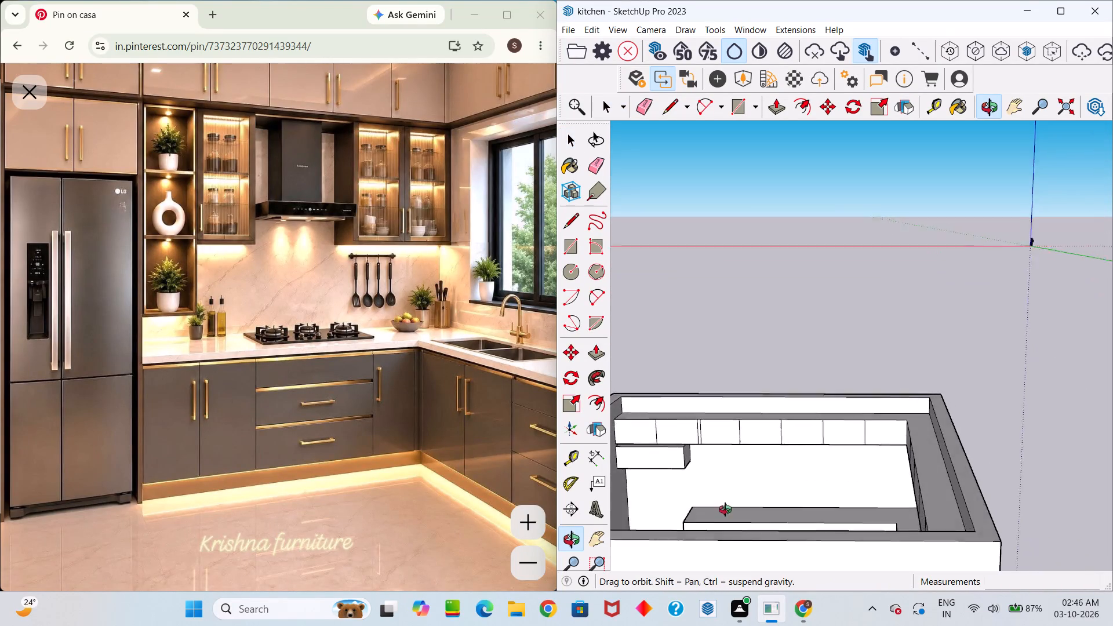
middle_drag(725, 509, 752, 577)
scroll(687, 542, up, 7)
middle_drag(689, 531, 758, 491)
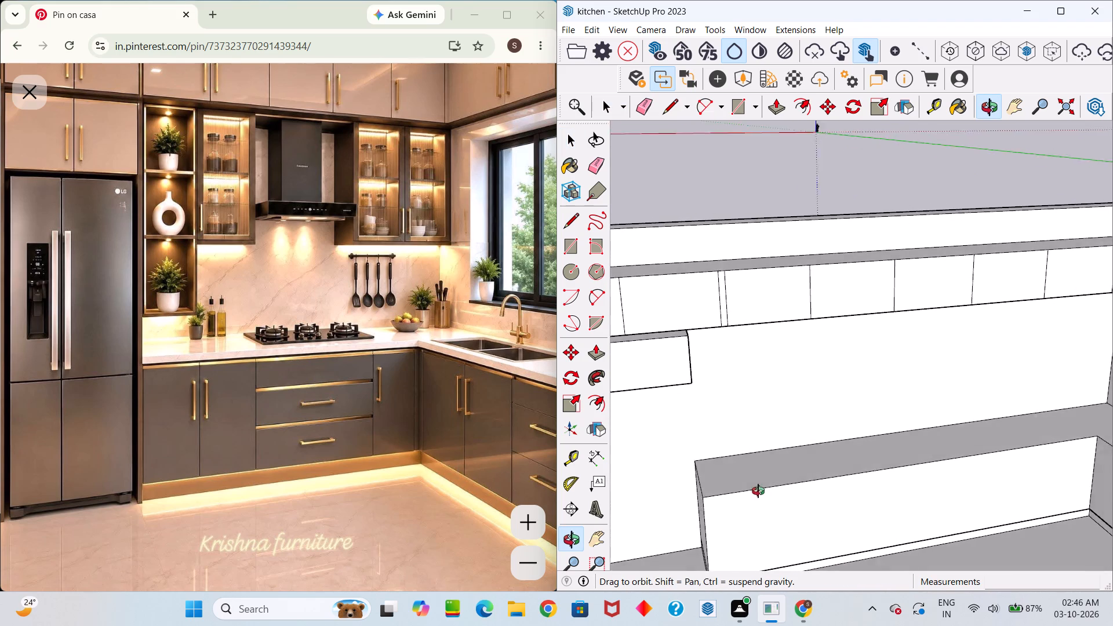
middle_drag(758, 491, 713, 489)
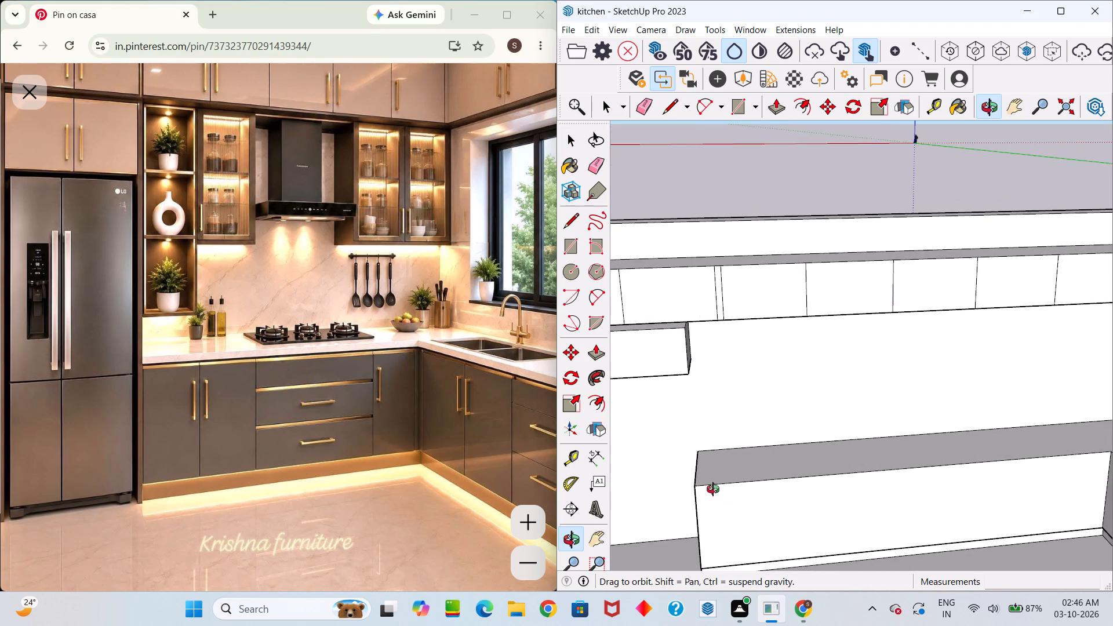
middle_drag(713, 489, 705, 504)
scroll(706, 504, down, 5)
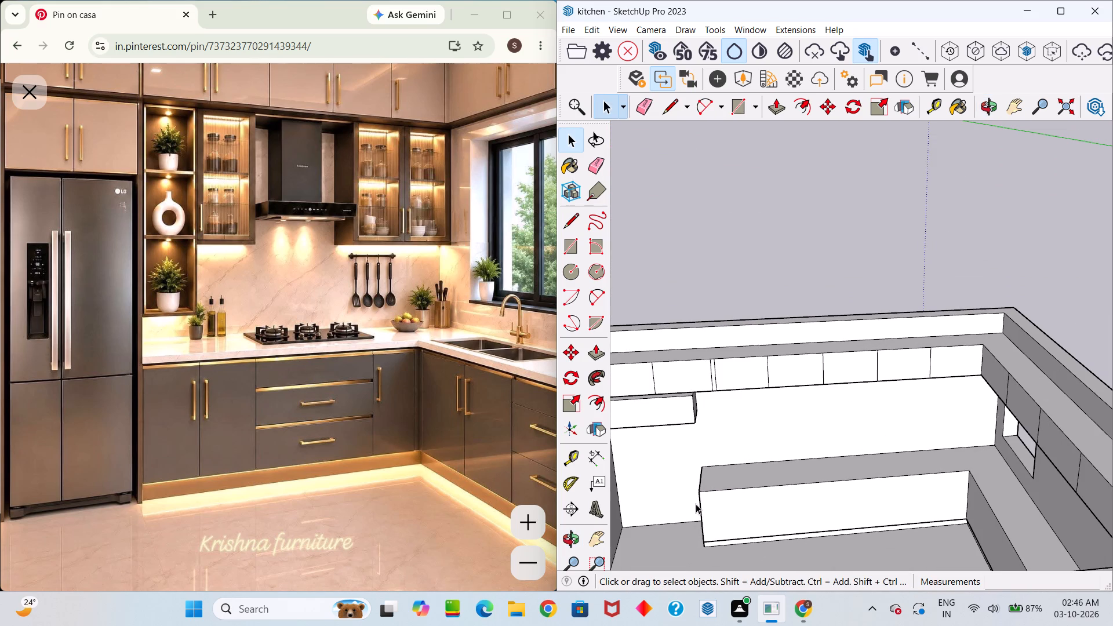
Push the base cabinet's free end face in about 1' 9/16", aligning it with the narrow strip between the upper cabinet doors.
scroll(687, 501, up, 5)
middle_drag(698, 494, 768, 488)
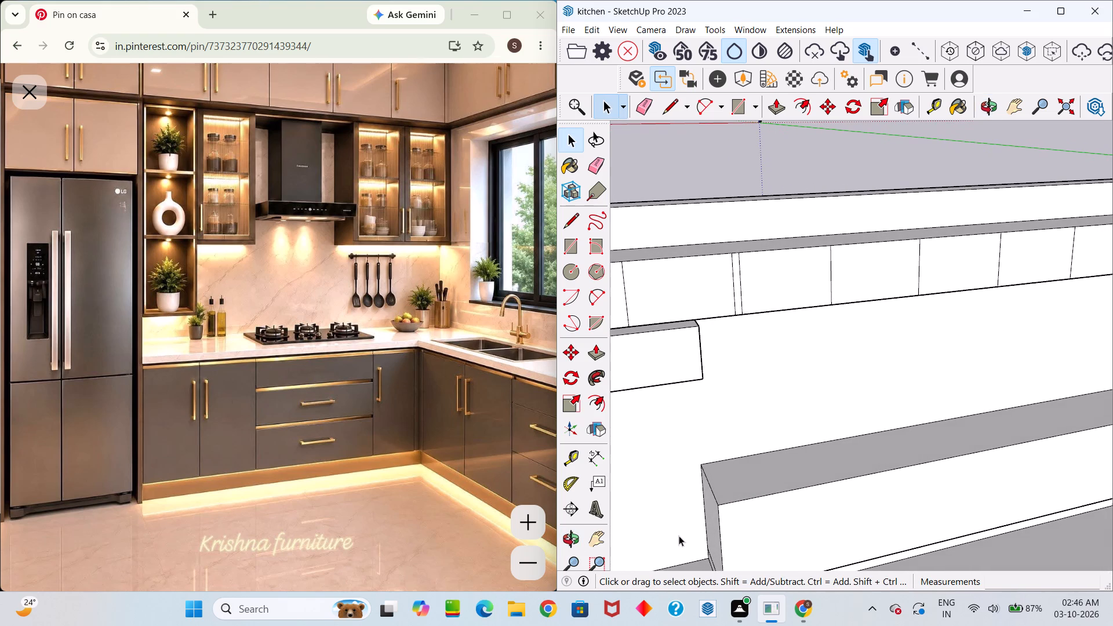
click(712, 515)
key(p)
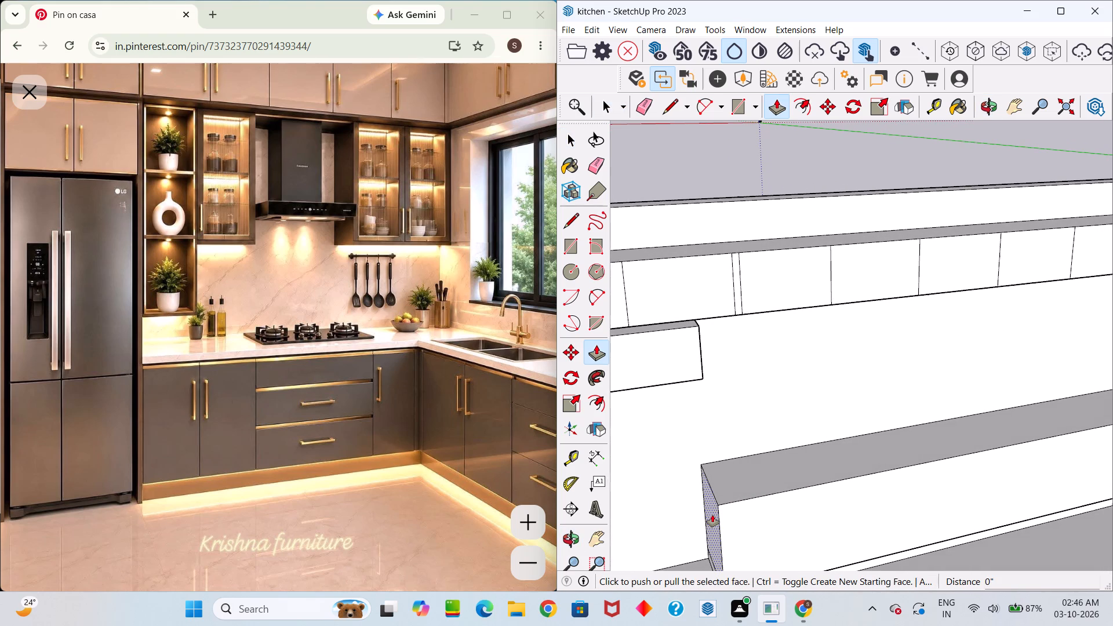
click(712, 515)
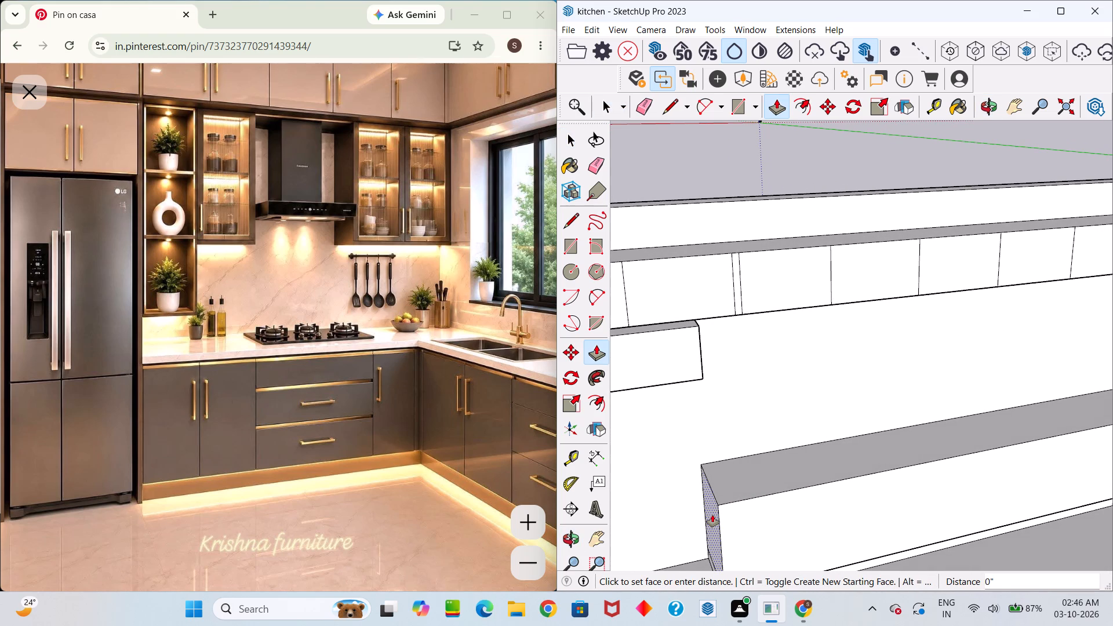
click(741, 317)
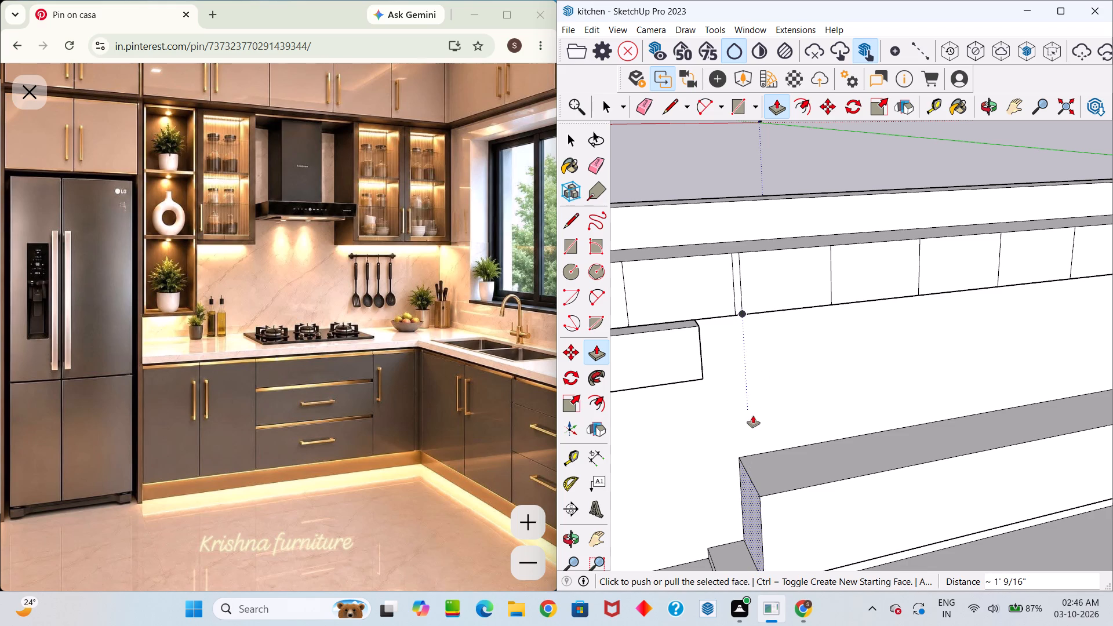
Push the protruding plinth's end face back about 1' 1/2", flush with the base cabinet's shortened end.
scroll(743, 425, down, 6)
scroll(717, 479, up, 6)
scroll(731, 530, up, 5)
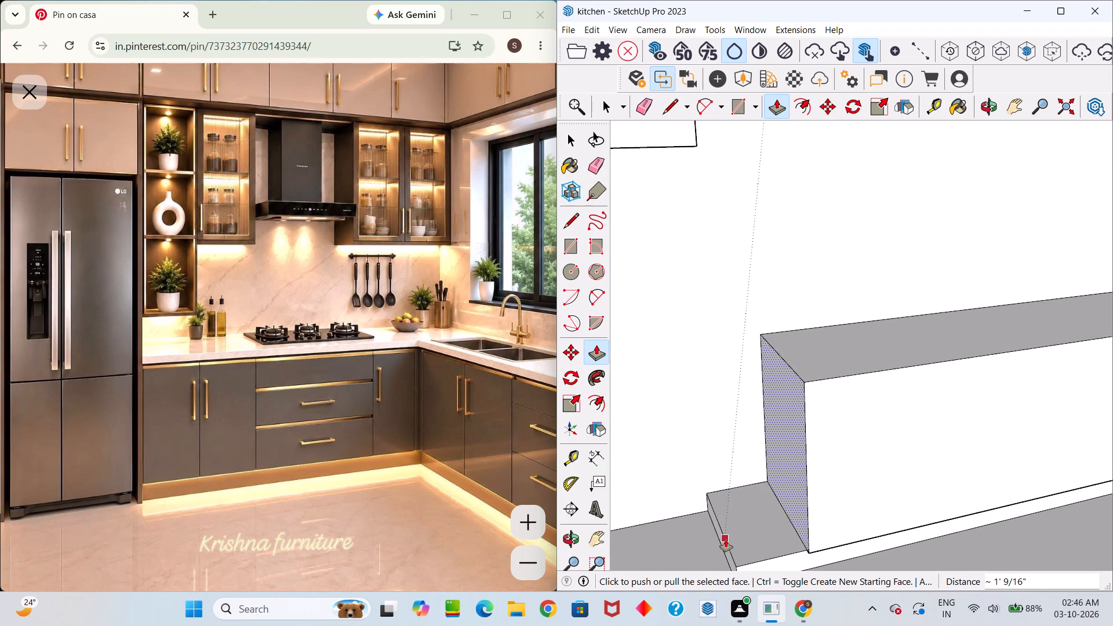
key(space)
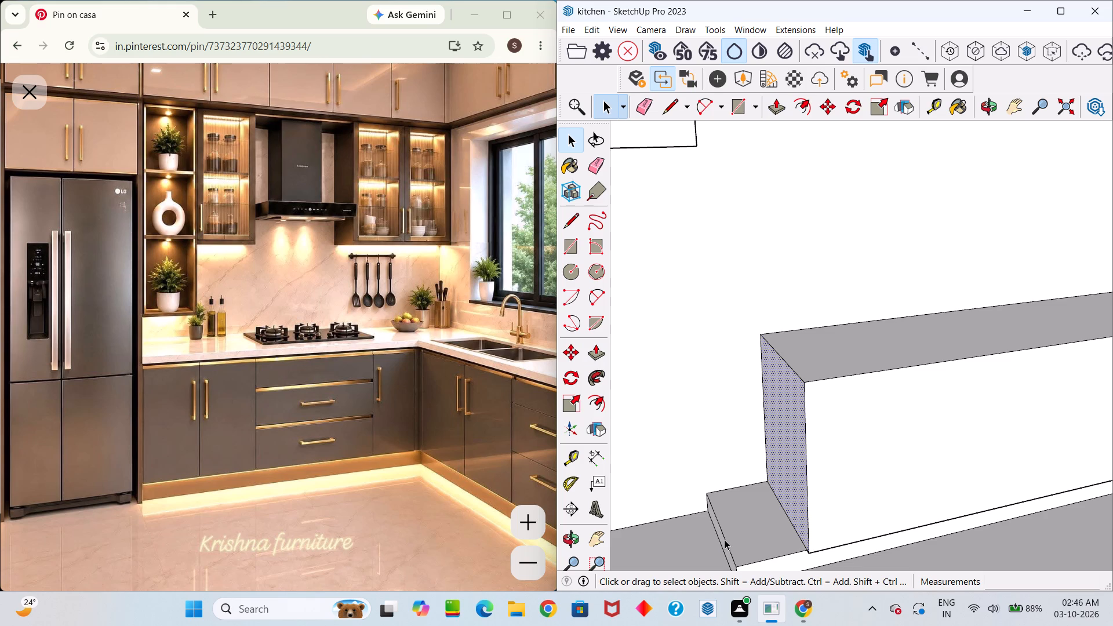
drag(725, 532, 723, 537)
click(722, 537)
click(705, 551)
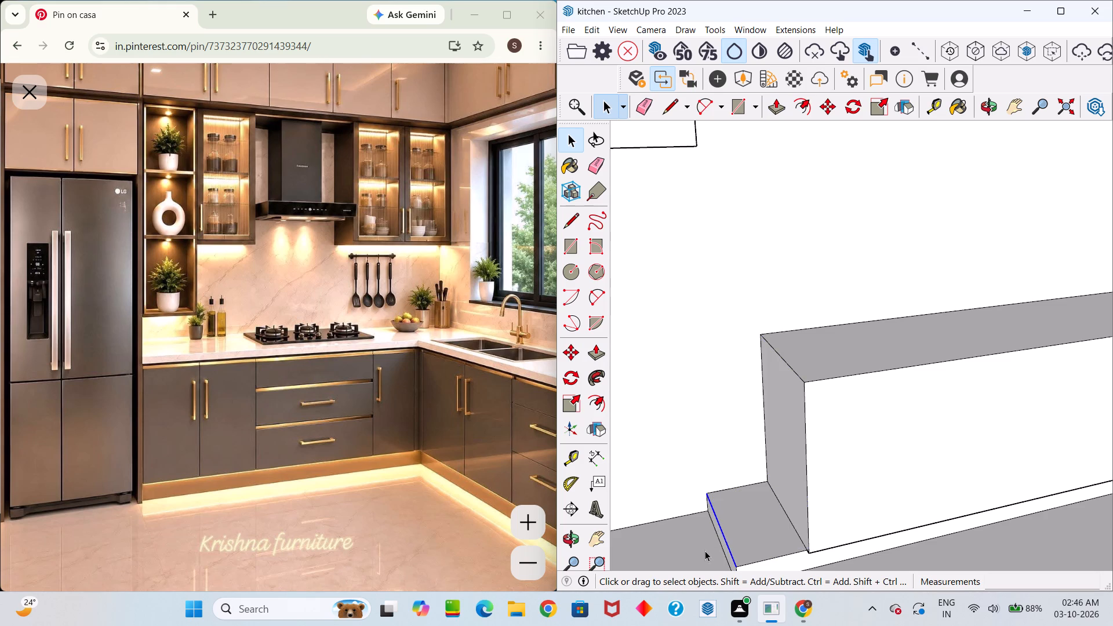
scroll(705, 548, up, 11)
click(739, 521)
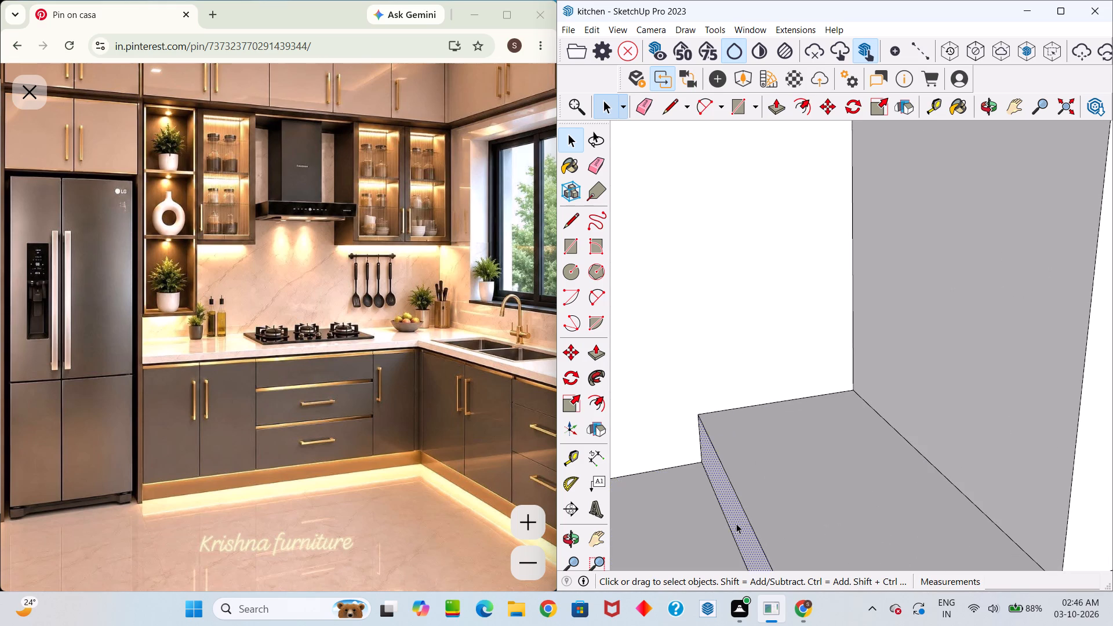
key(p)
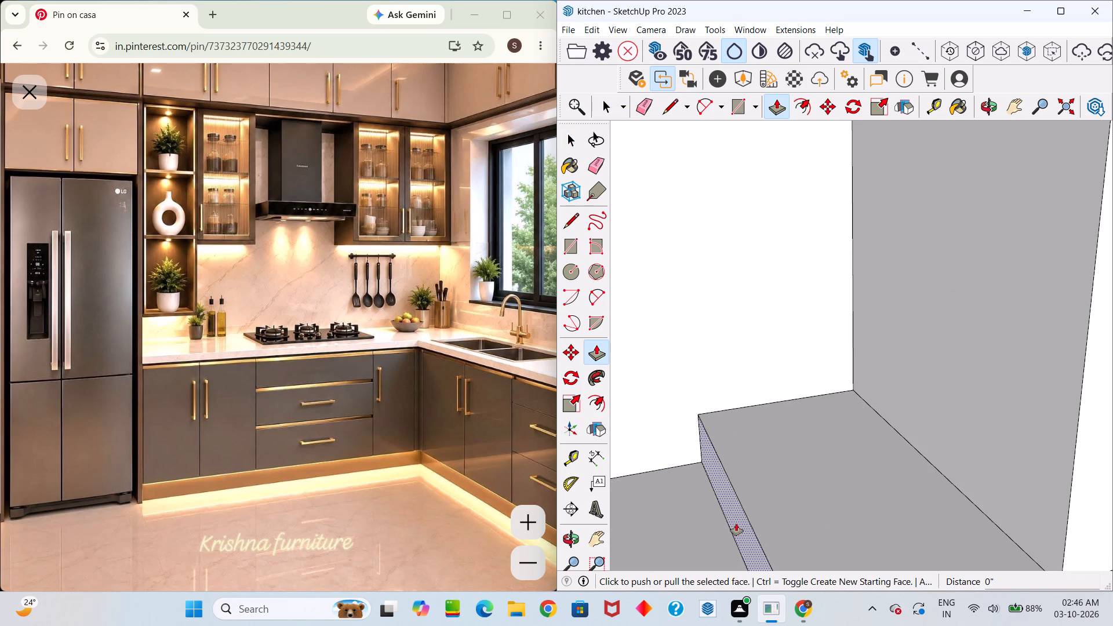
click(736, 523)
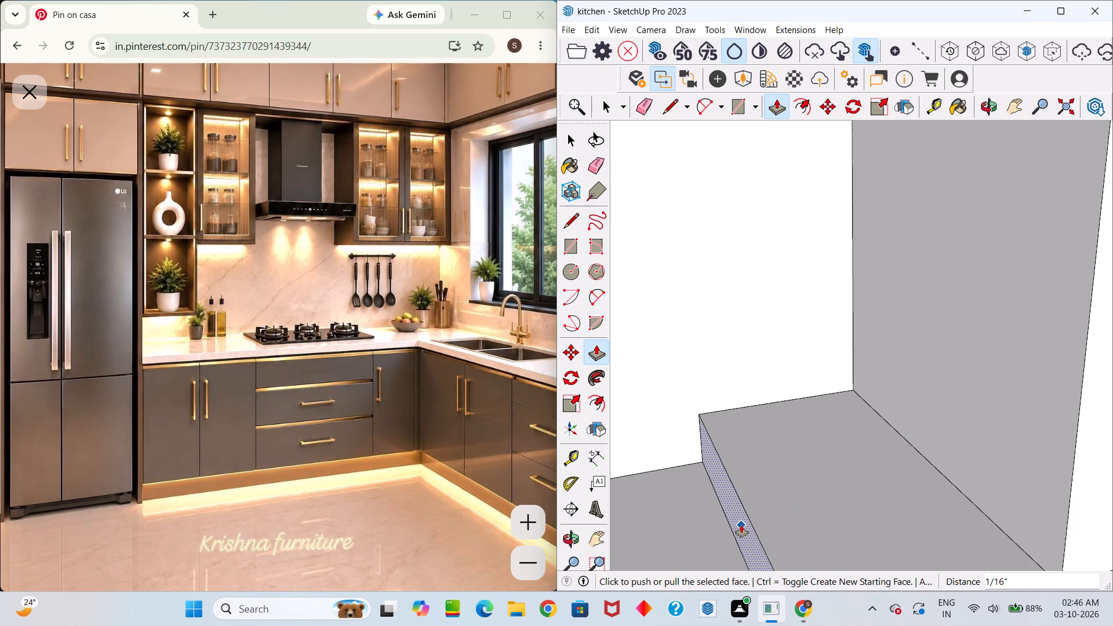
key(space)
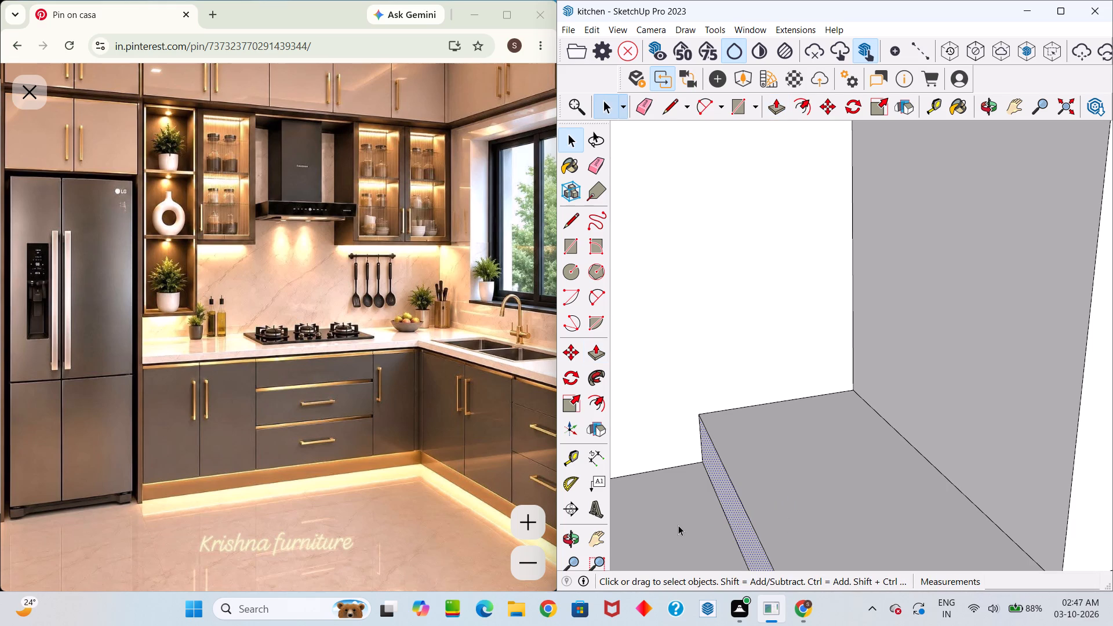
click(678, 525)
click(726, 494)
key(p)
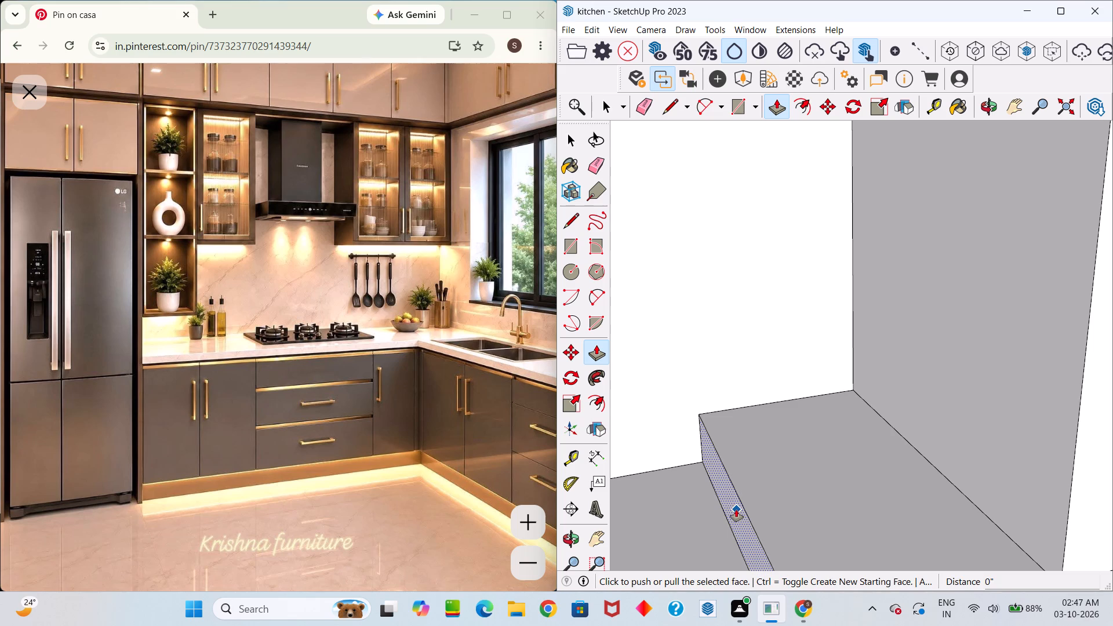
click(736, 509)
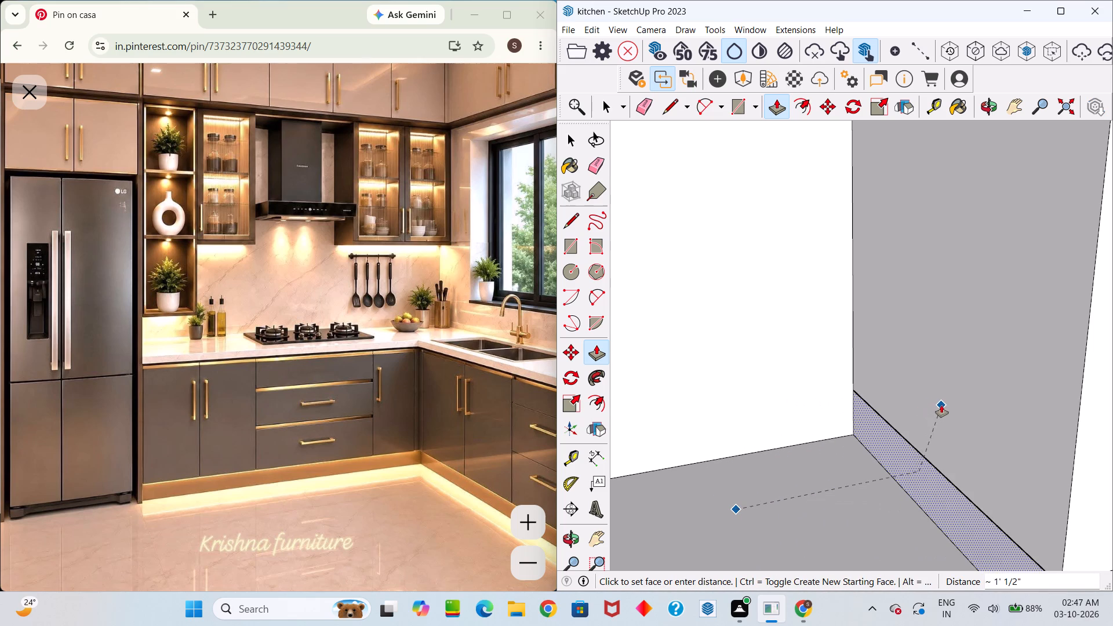
click(941, 405)
Recess the plinth's end face 1" beneath the base cabinet's end.
middle_drag(917, 434, 857, 458)
scroll(857, 435, down, 8)
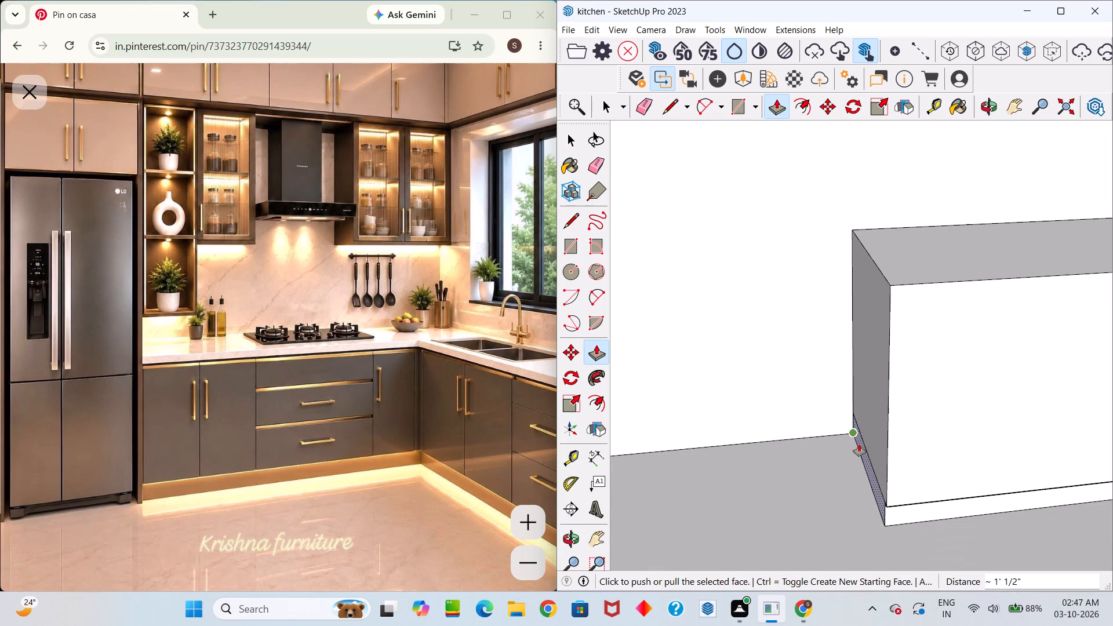
scroll(924, 523, up, 9)
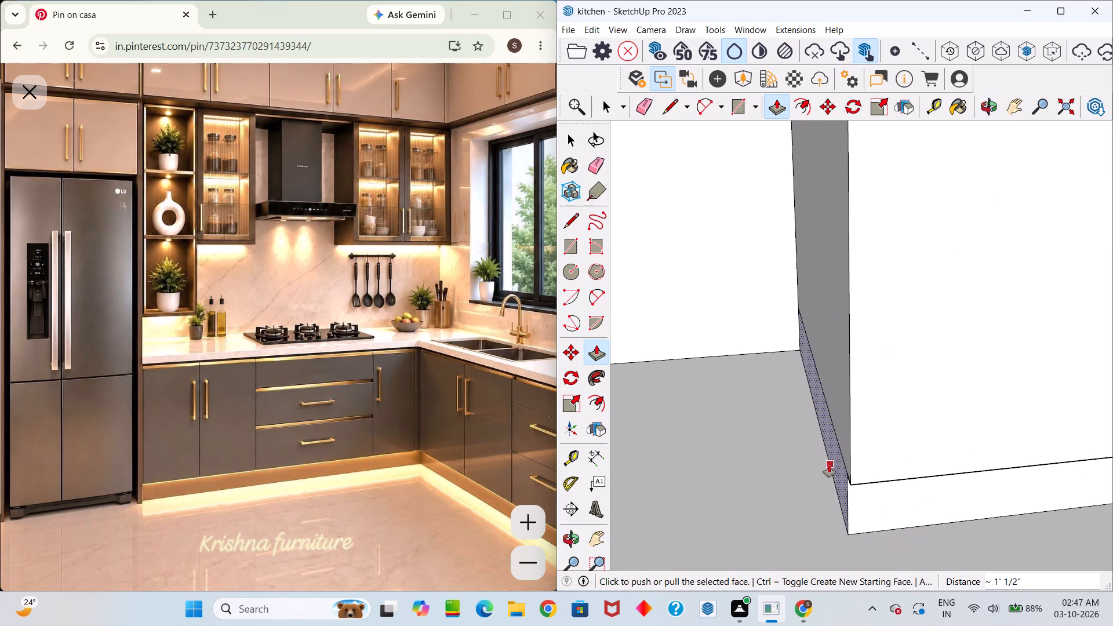
click(838, 465)
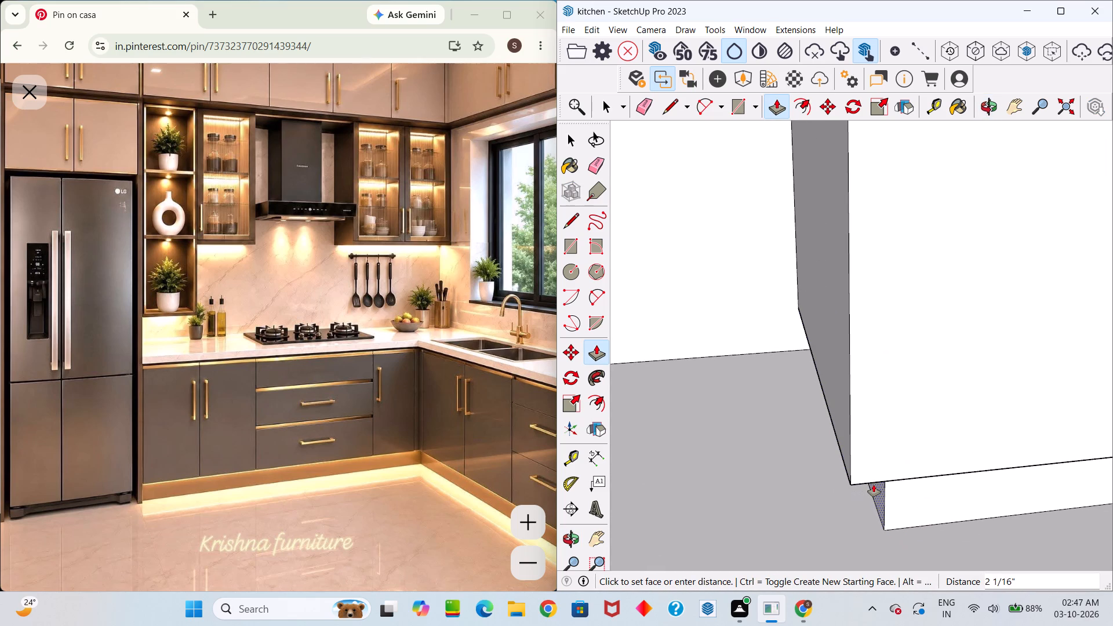
key(1)
key(Return)
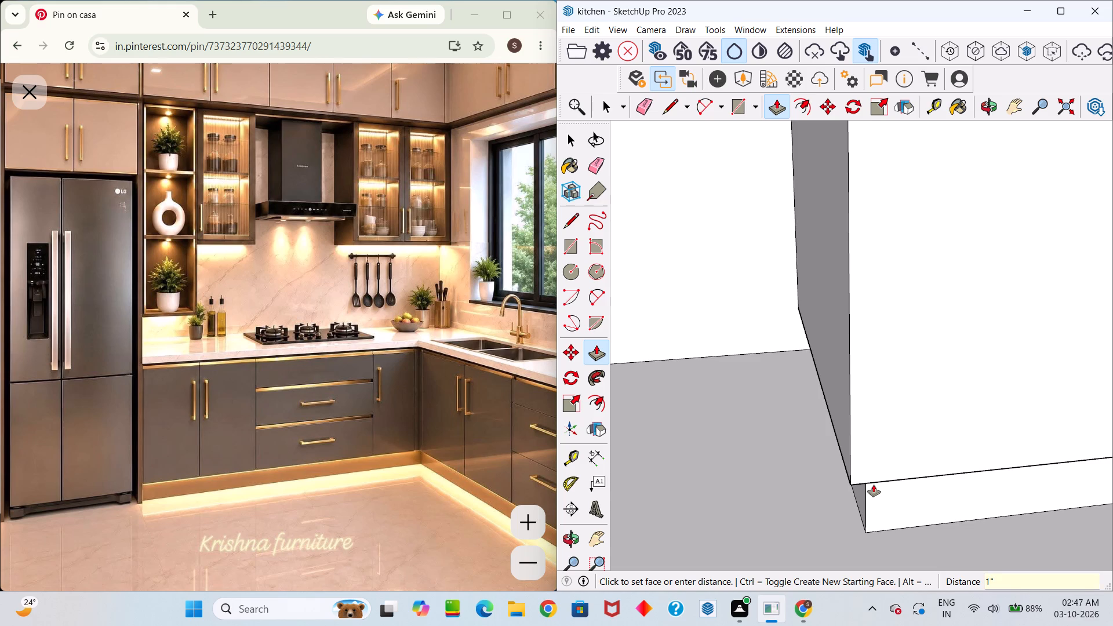
Recess the front face of the plinth 1" beneath the base cabinet.
click(897, 500)
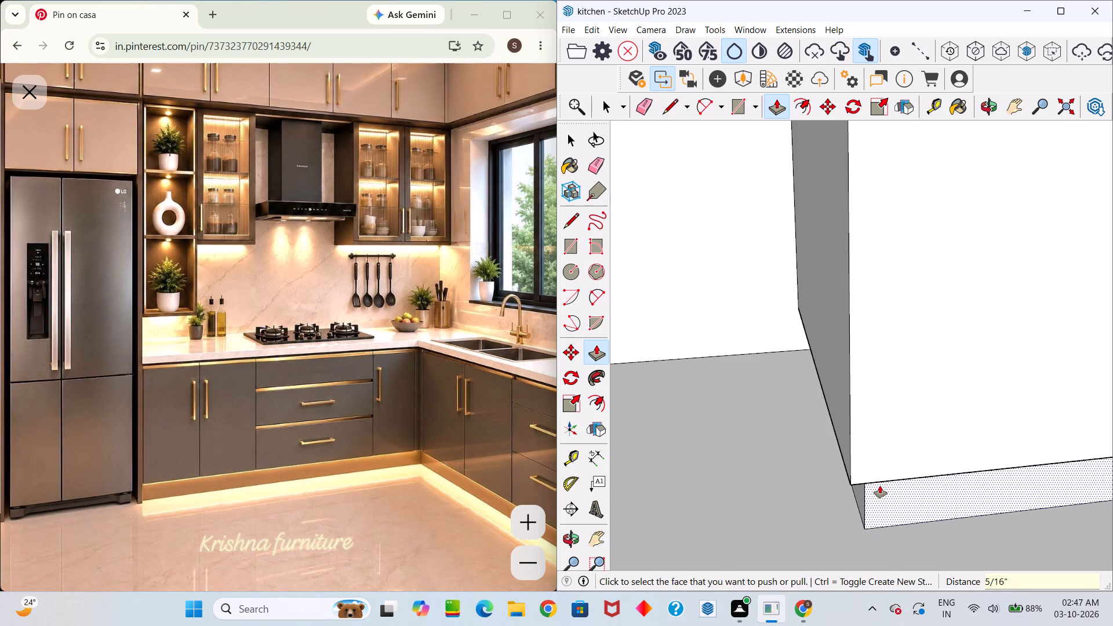
key(1)
key(Return)
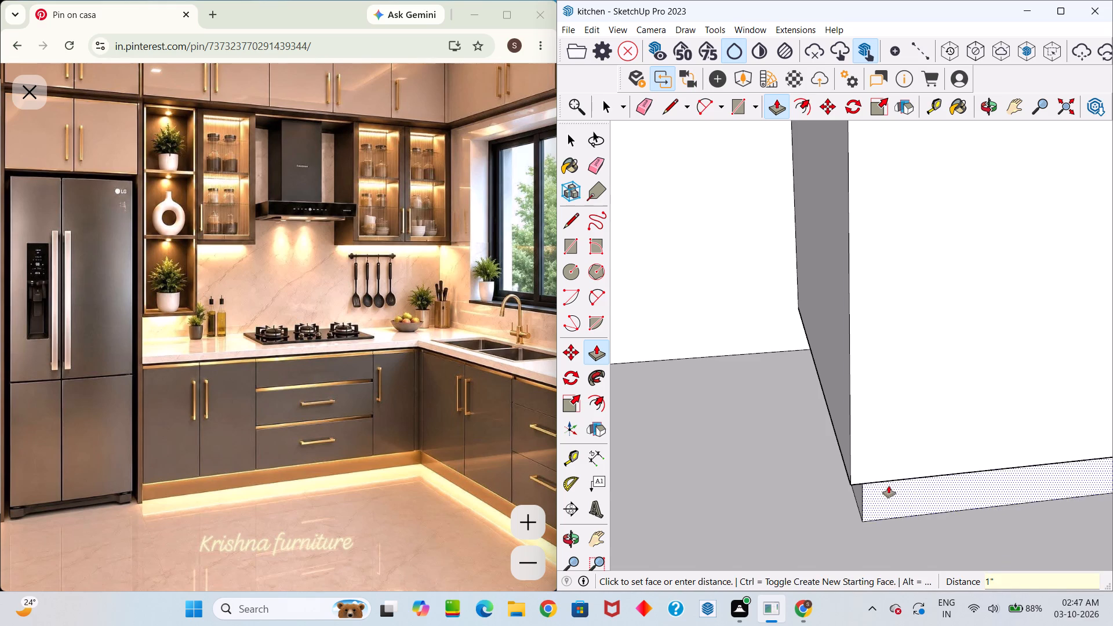
Pull the end face of the cabinet above the refrigerator space out about 8 13/16", aligning it with the narrow strip between the upper doors.
scroll(896, 522, down, 13)
scroll(847, 493, down, 8)
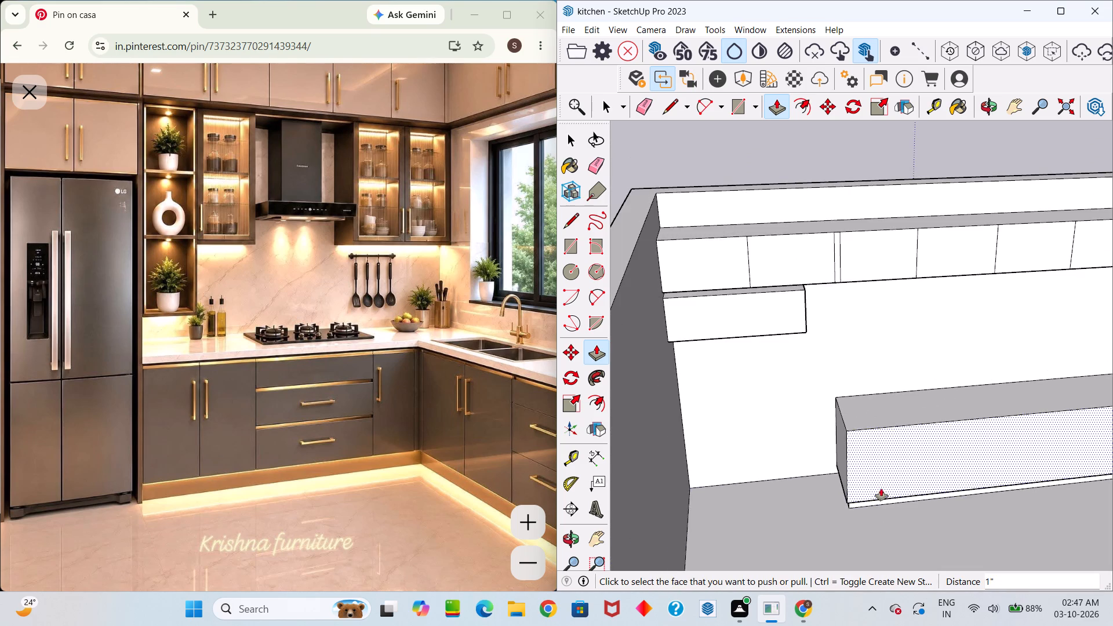
middle_drag(882, 490, 787, 475)
scroll(802, 293, up, 7)
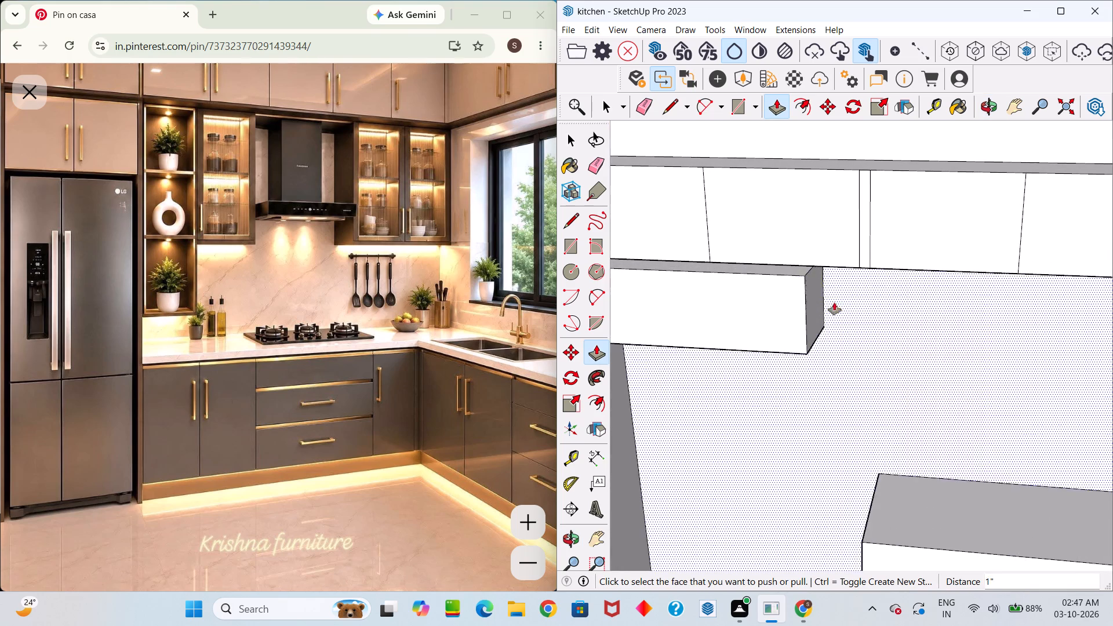
scroll(834, 303, up, 5)
click(800, 304)
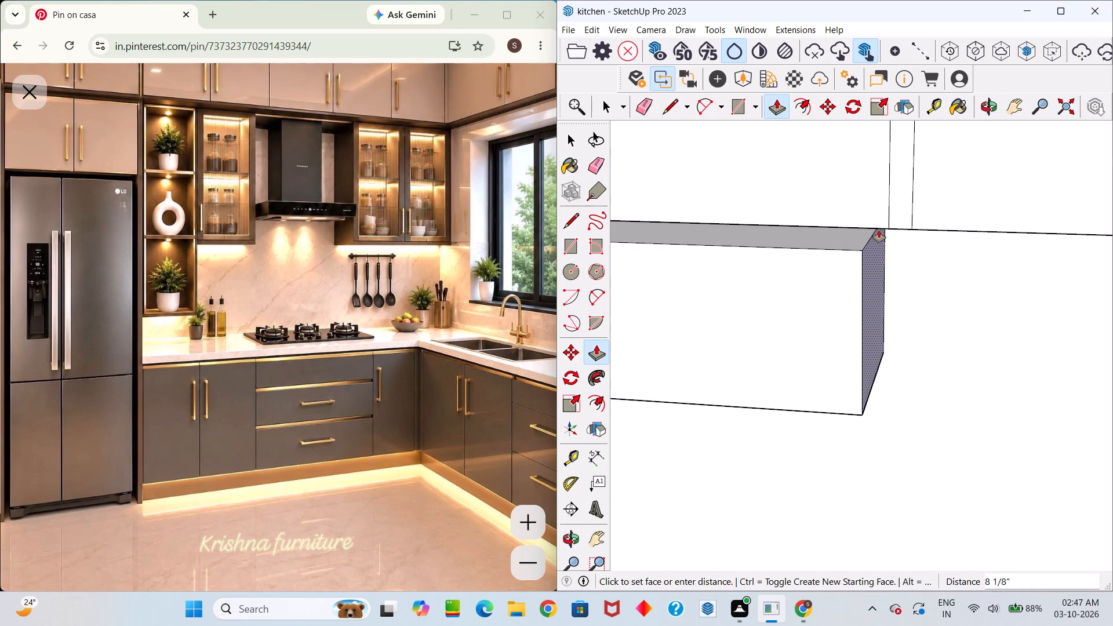
click(885, 224)
Examine how the lengthened cabinet above the refrigerator space relates to the base cabinet and its plinth across the room.
scroll(880, 273, down, 7)
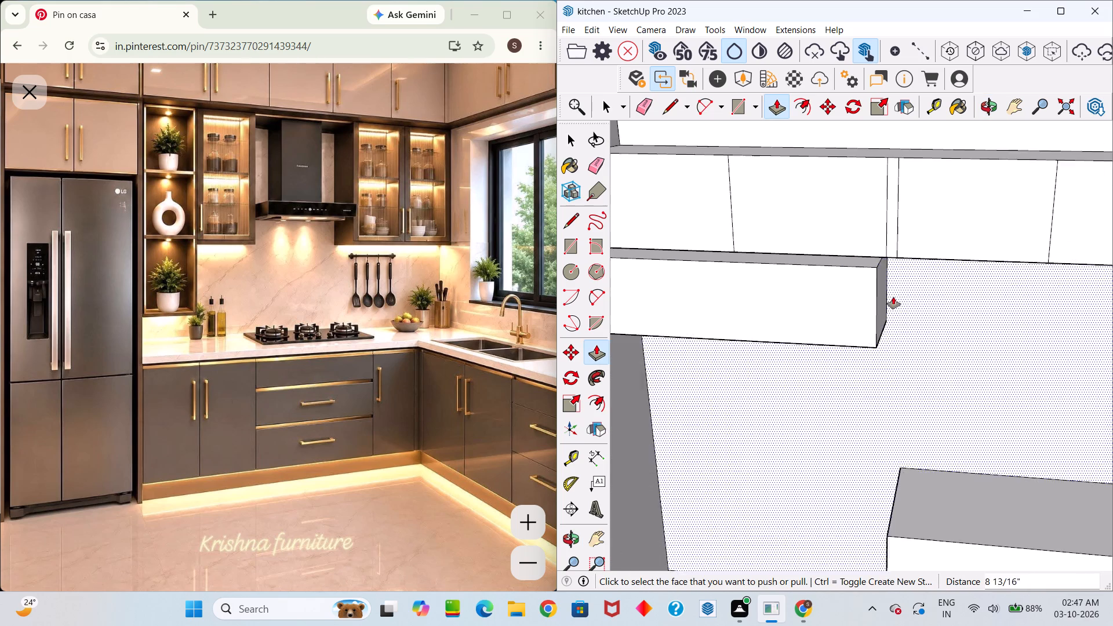
scroll(893, 297, down, 6)
middle_drag(895, 319, 867, 301)
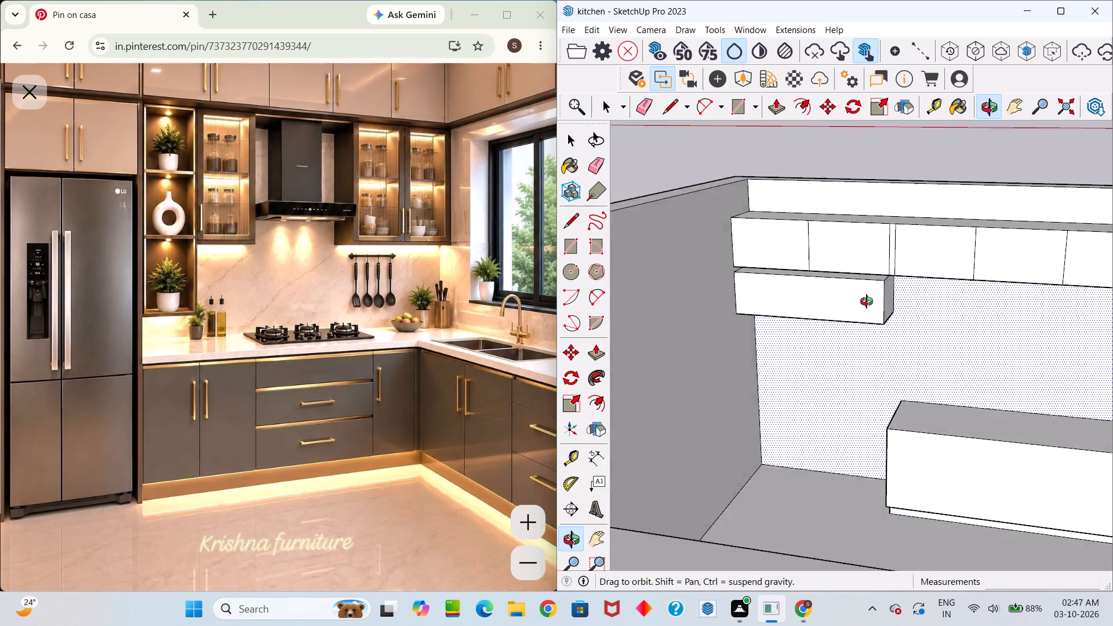
middle_drag(867, 301, 943, 307)
scroll(918, 370, down, 9)
middle_drag(887, 406, 859, 491)
scroll(868, 483, up, 1)
middle_drag(893, 378, 815, 303)
drag(886, 346, 818, 303)
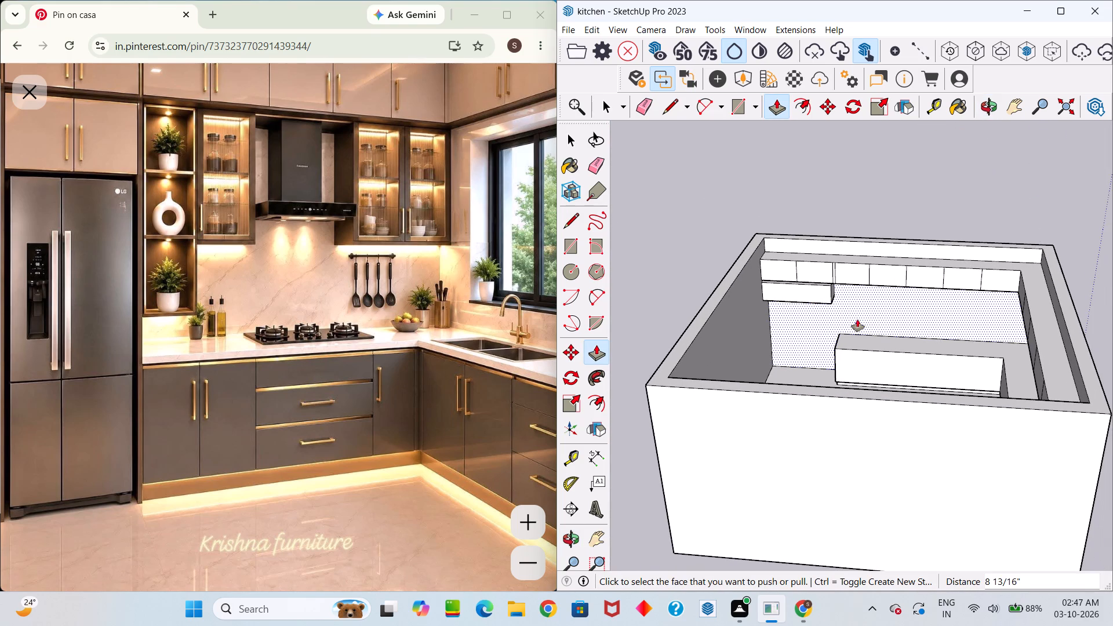
middle_drag(762, 361, 831, 404)
scroll(844, 390, up, 13)
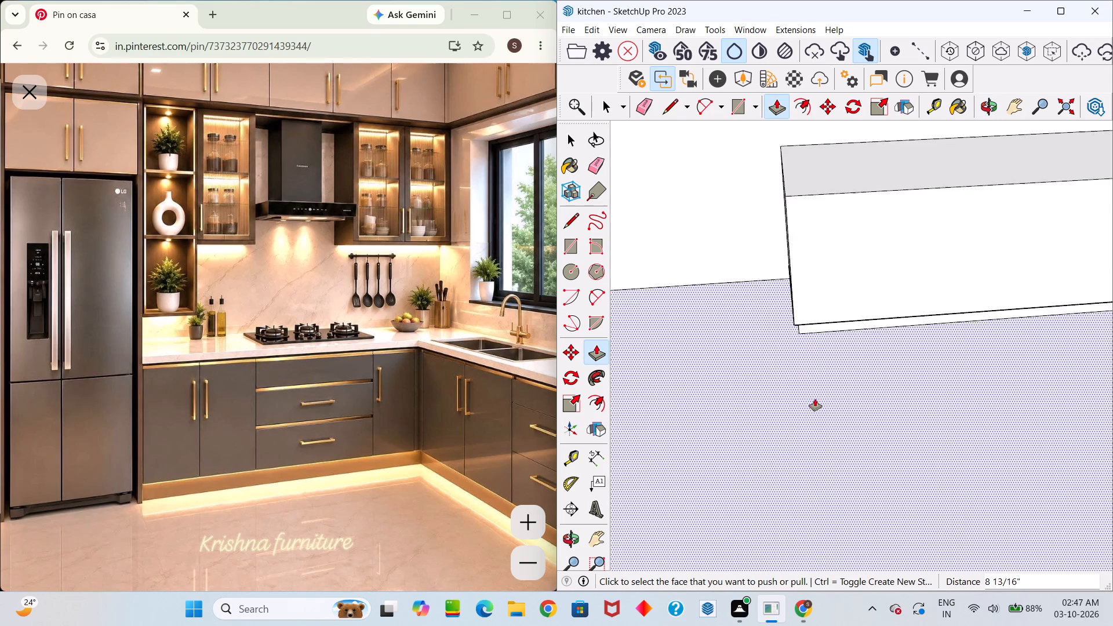
scroll(819, 391, down, 17)
scroll(813, 378, up, 5)
scroll(827, 330, down, 4)
middle_drag(831, 339, 828, 384)
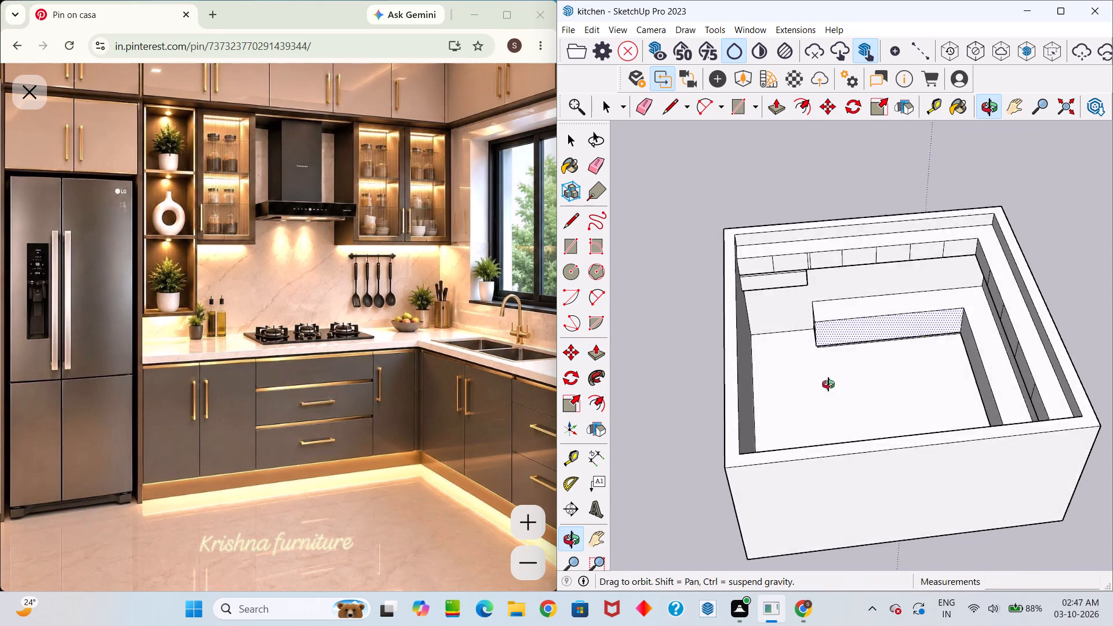
middle_drag(828, 384, 770, 275)
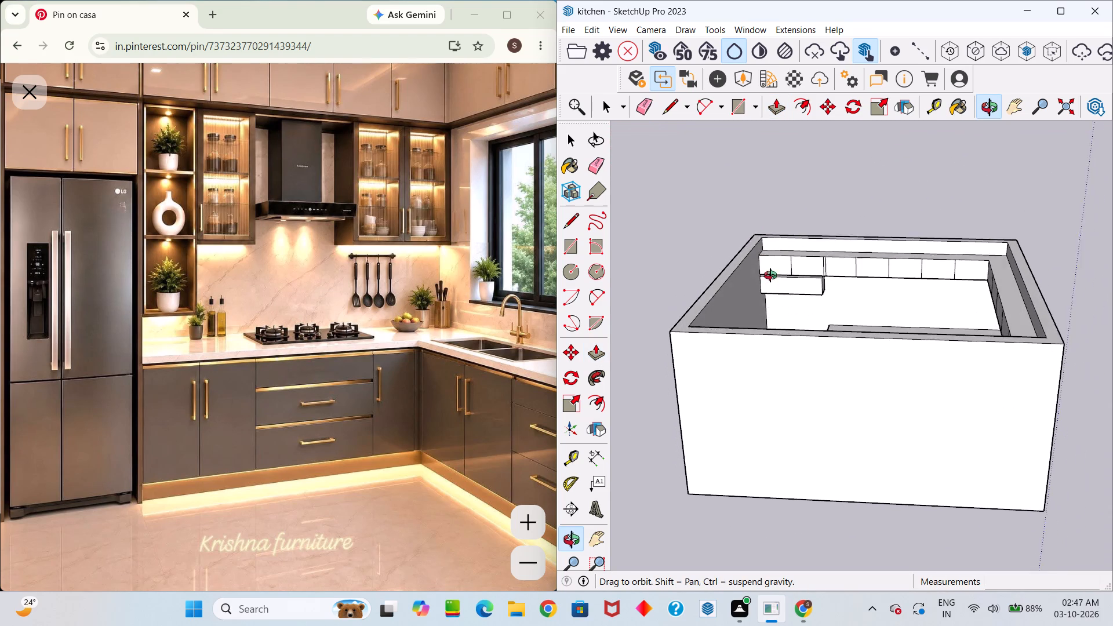
Split the front of the cabinet above the refrigerator space with a 1' 4" vertical line at its midpoint.
middle_drag(770, 275, 755, 293)
scroll(755, 293, up, 9)
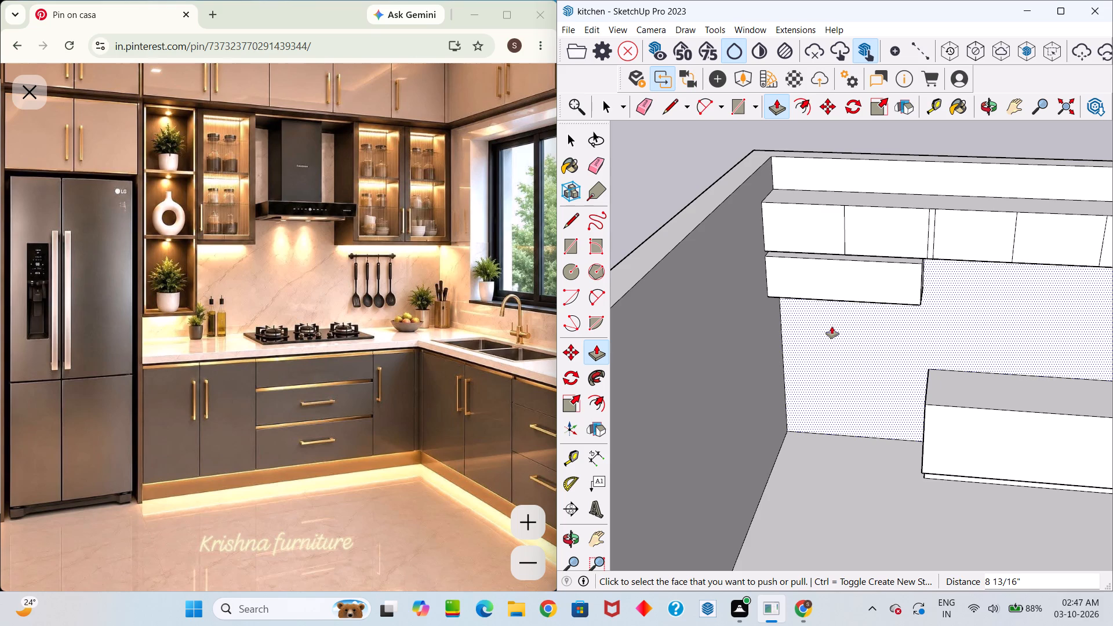
key(l)
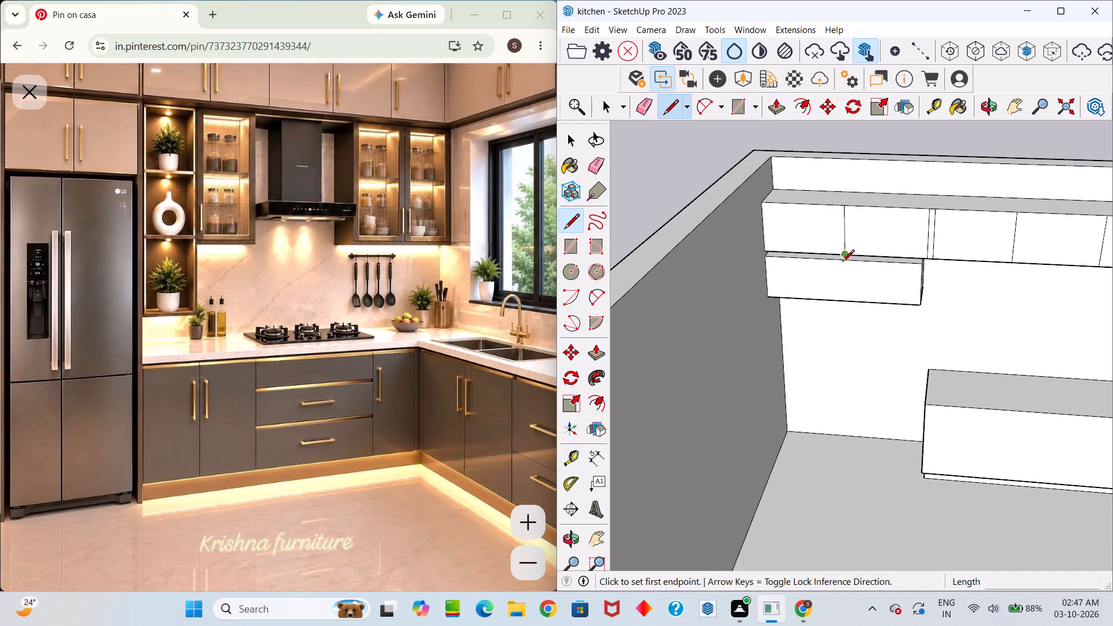
click(843, 263)
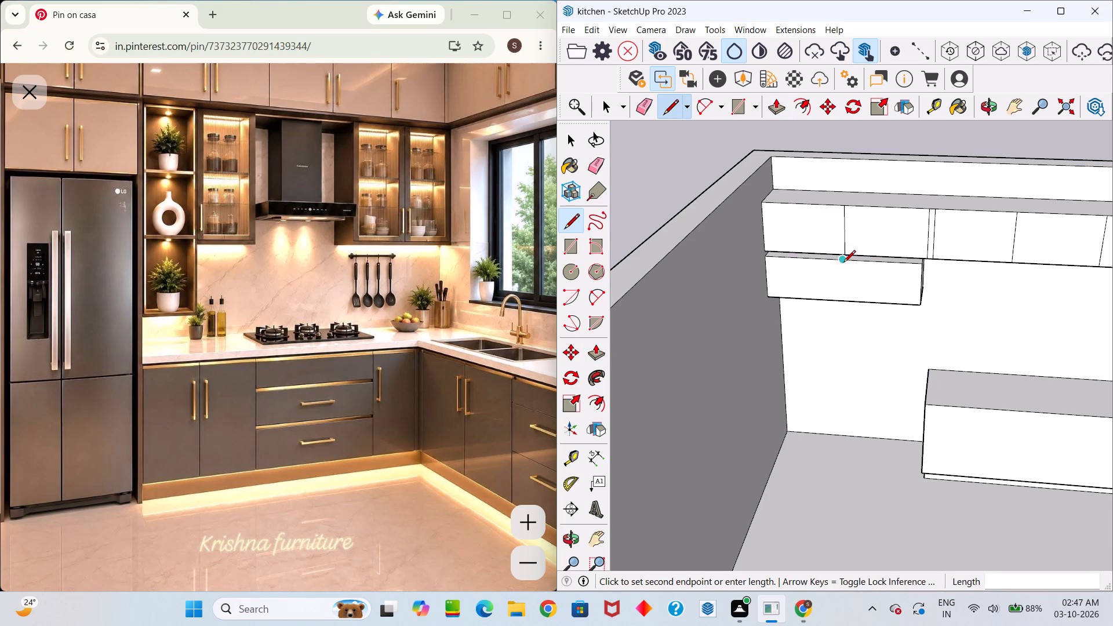
click(845, 303)
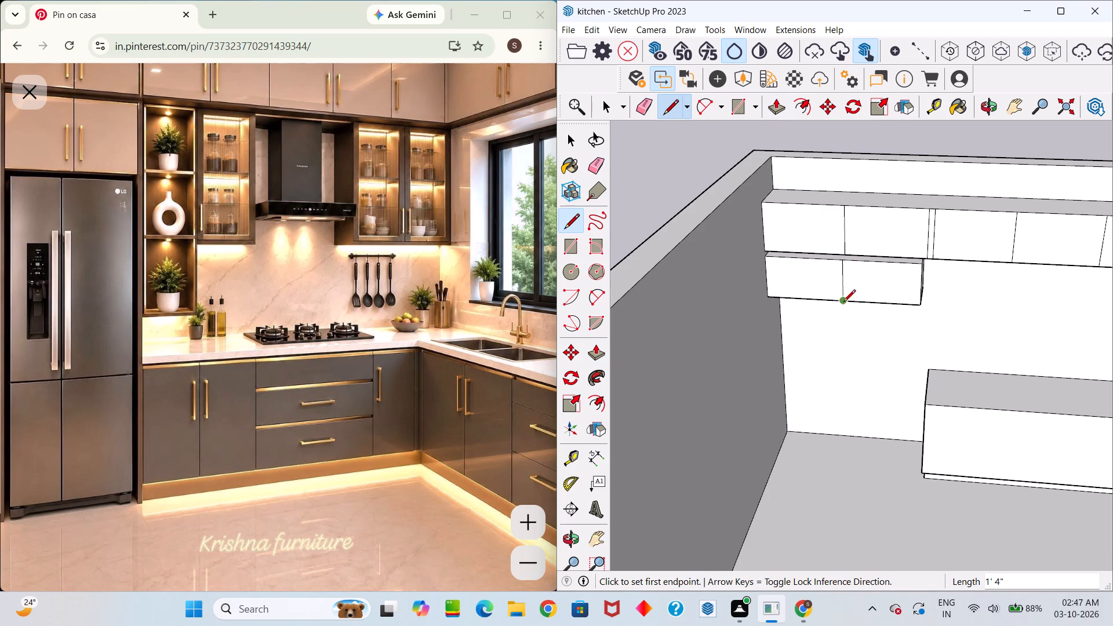
Draw a line from the upper strip's lower corner down to the base cabinet's top end edge, continuing 1' 5" to its back corner.
scroll(832, 313, down, 7)
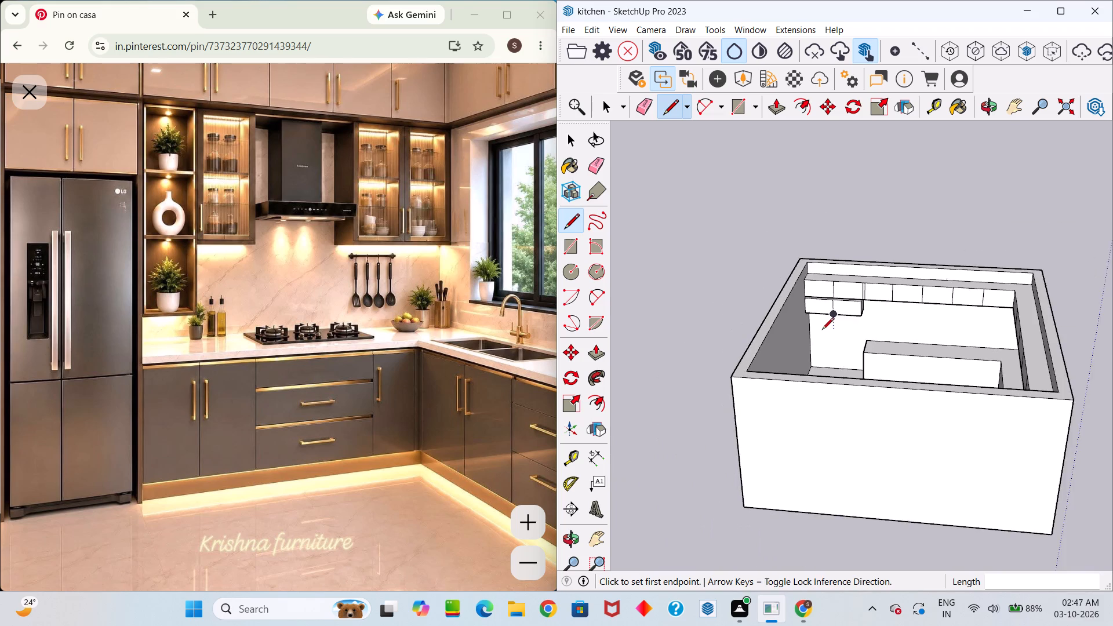
scroll(822, 330, down, 4)
middle_drag(817, 330, 952, 403)
scroll(883, 351, up, 4)
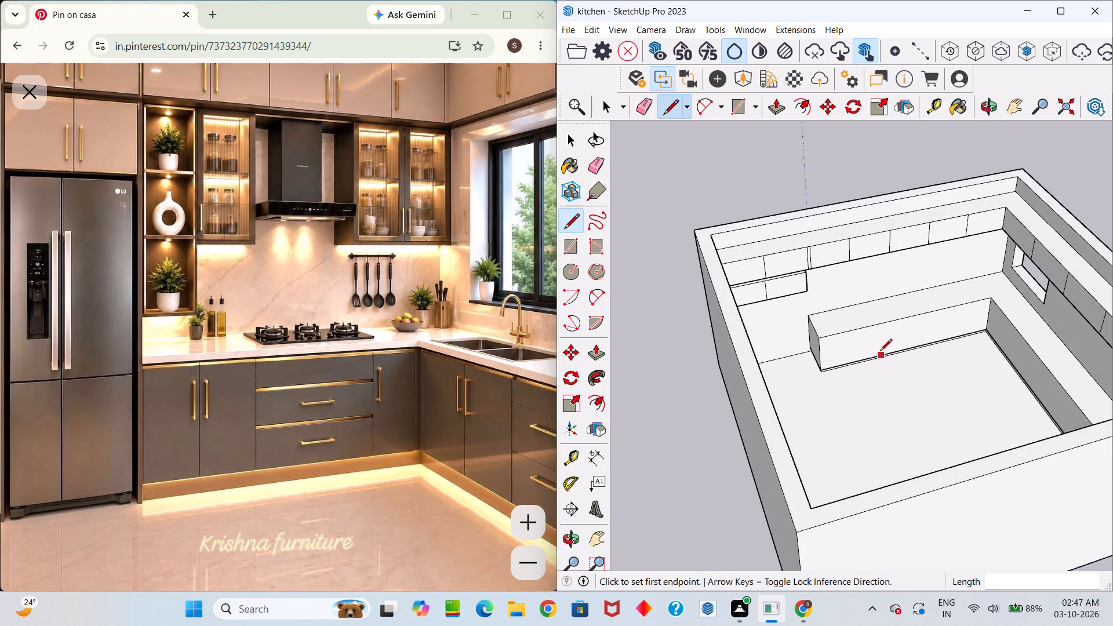
middle_drag(852, 359, 729, 365)
drag(848, 359, 730, 366)
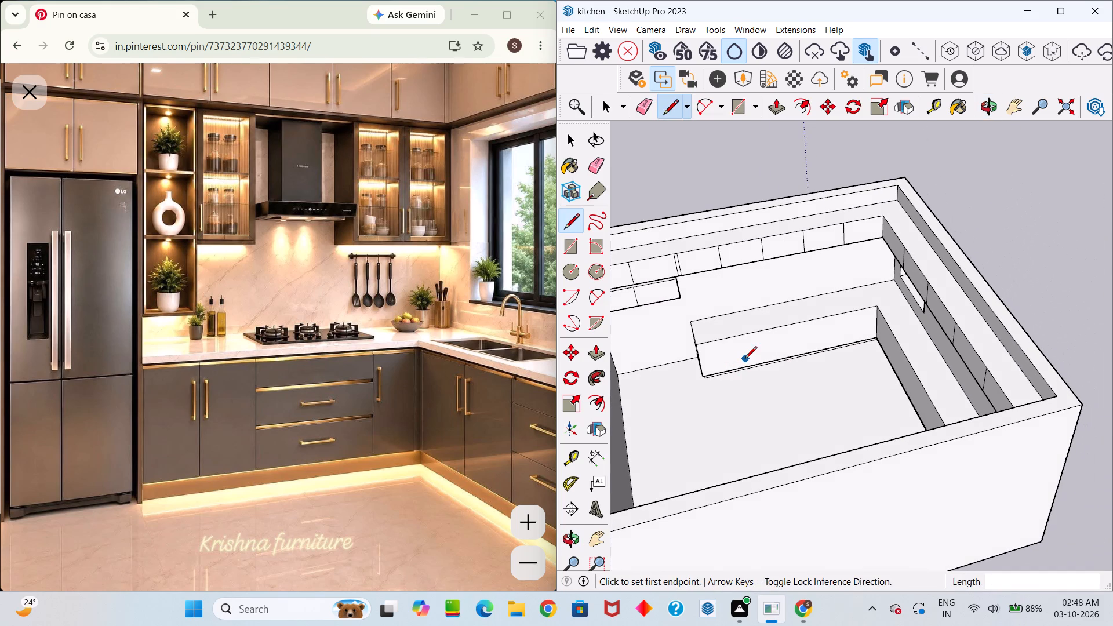
middle_drag(706, 352, 592, 294)
scroll(739, 283, up, 10)
middle_drag(723, 244, 752, 162)
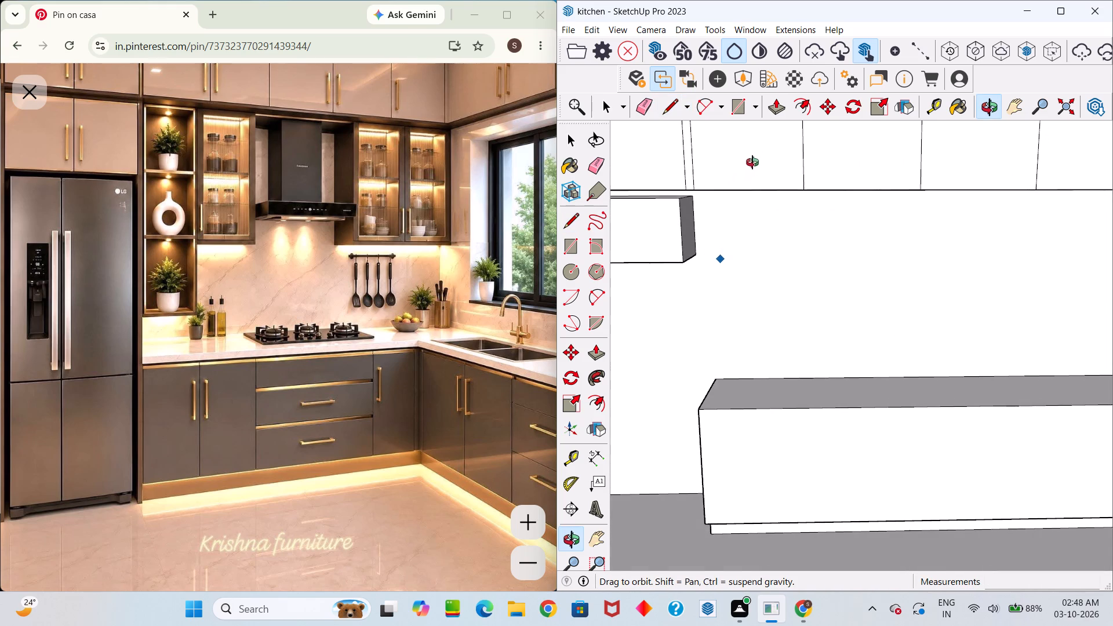
middle_drag(752, 162, 752, 162)
scroll(730, 188, up, 4)
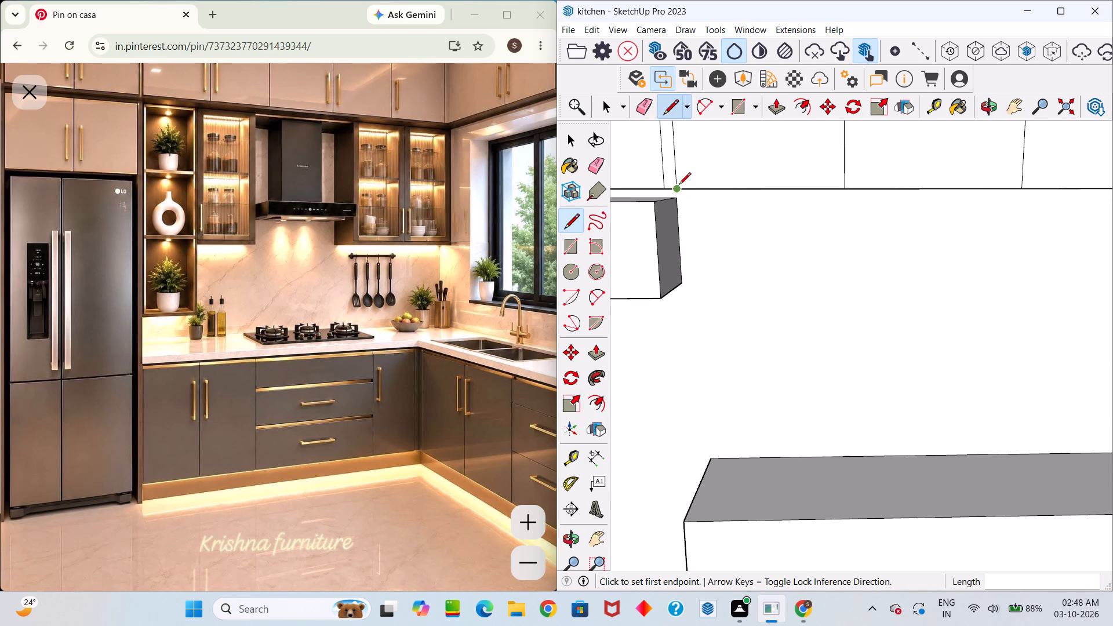
click(679, 185)
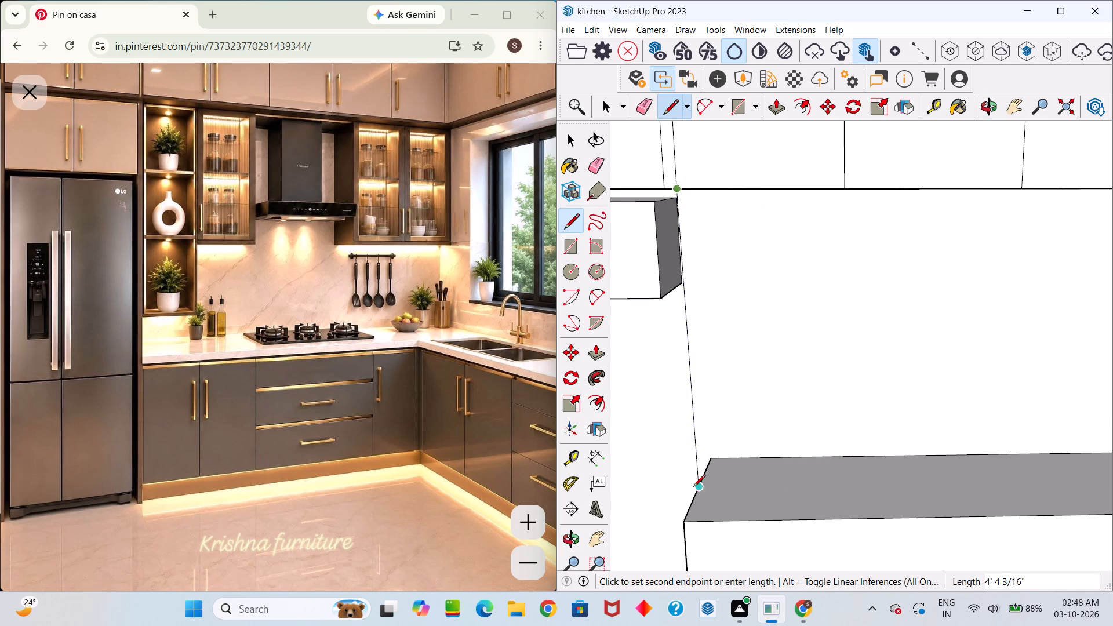
click(696, 494)
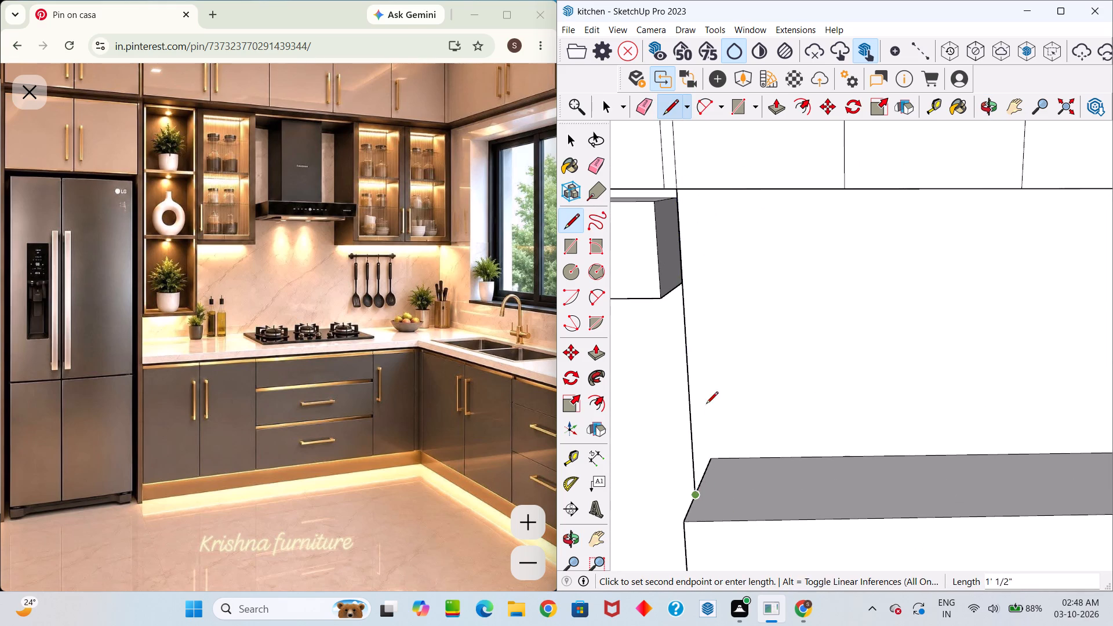
middle_drag(708, 387, 497, 355)
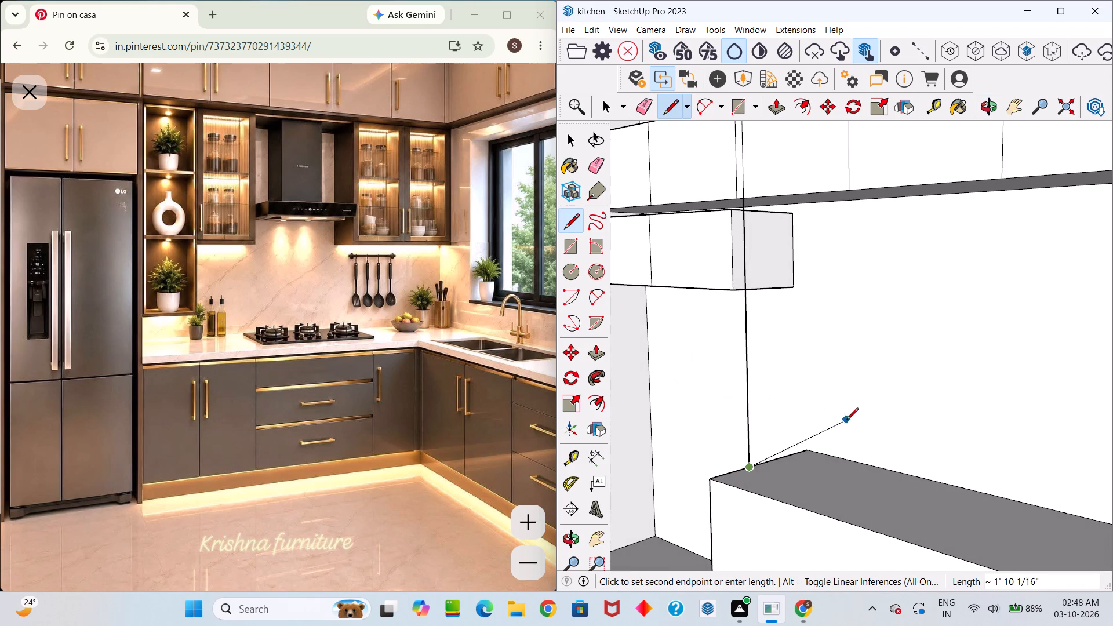
click(810, 446)
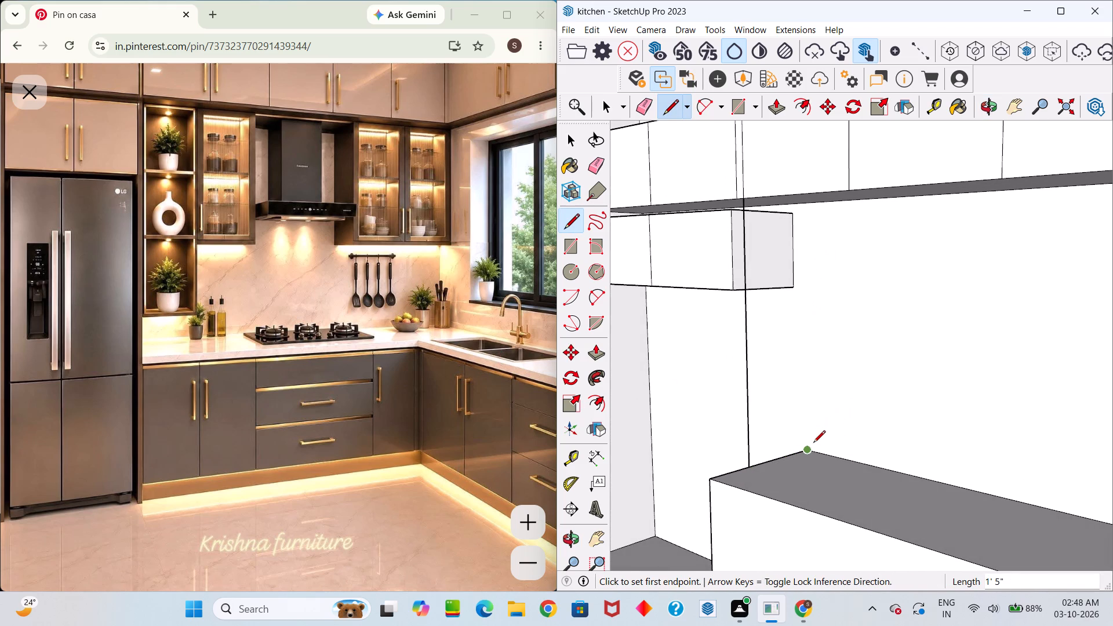
Draw a vertical line up the back wall from the base cabinet's back top corner to the underside of the upper cabinets.
click(812, 445)
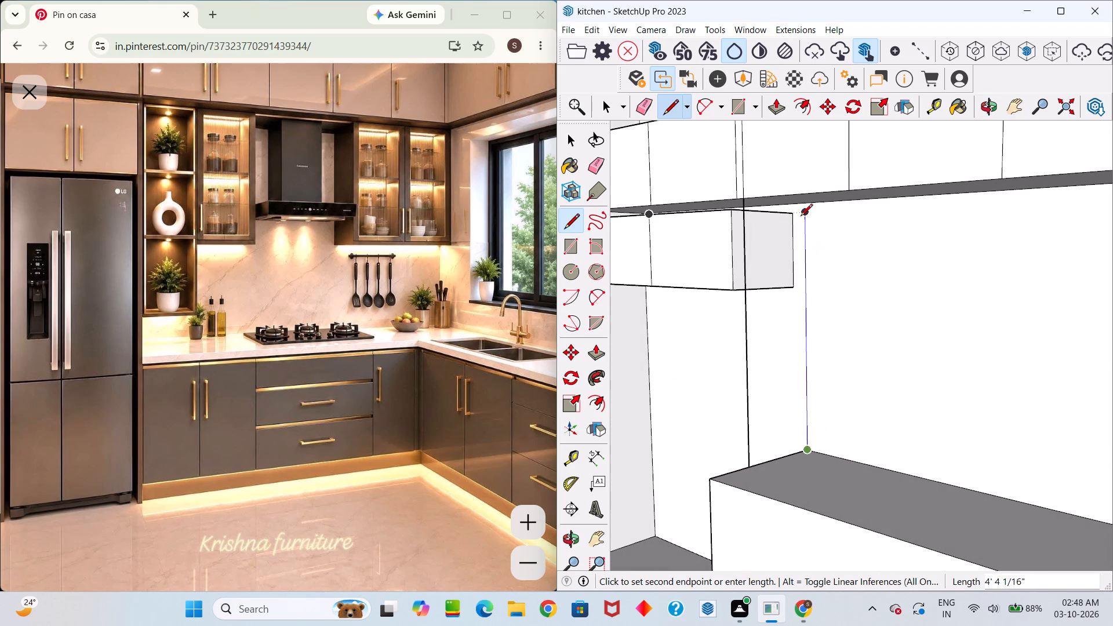
scroll(808, 212, up, 14)
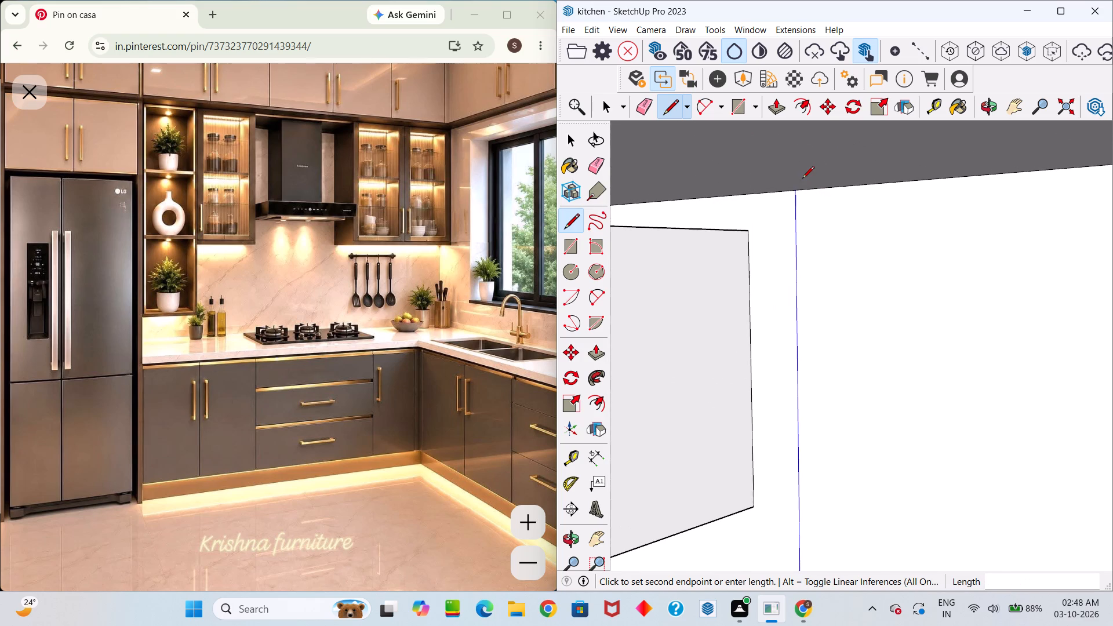
click(799, 187)
Place a vertical guide on the back wall 12" from the vertical line above the base cabinet's back corner.
scroll(797, 204, down, 13)
middle_drag(810, 278, 810, 278)
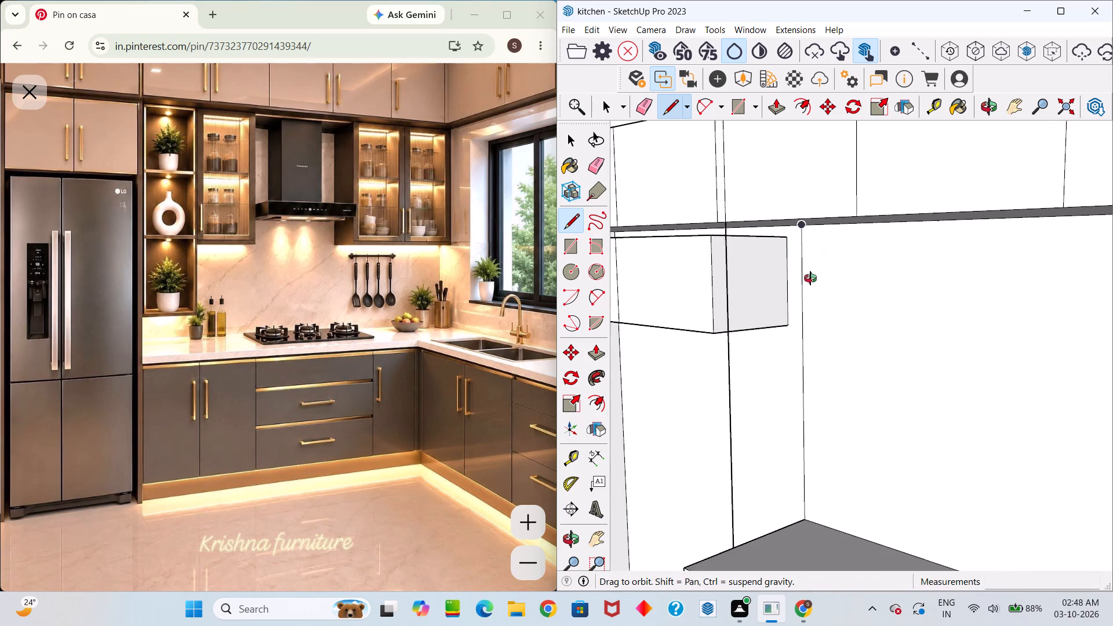
middle_drag(810, 278, 729, 158)
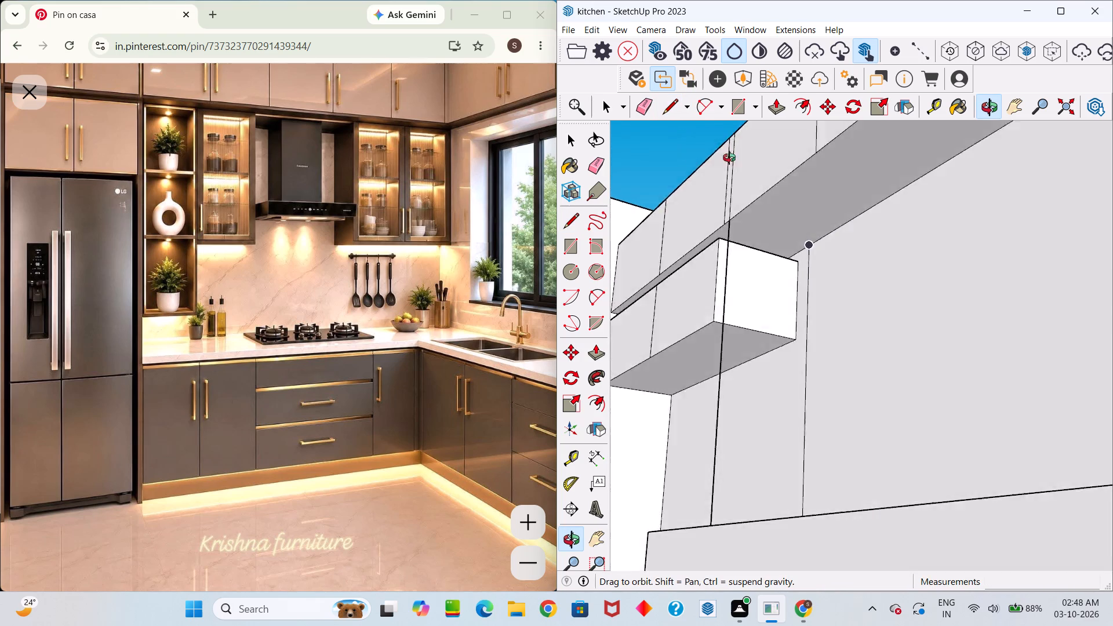
middle_drag(729, 158, 871, 274)
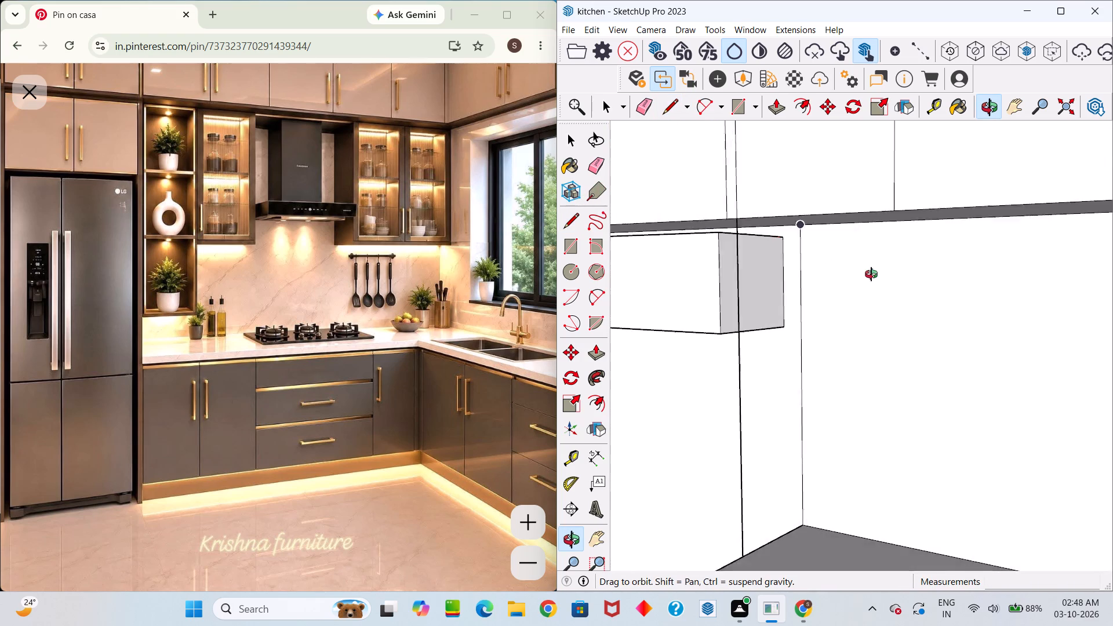
middle_drag(871, 274, 906, 301)
scroll(843, 312, down, 6)
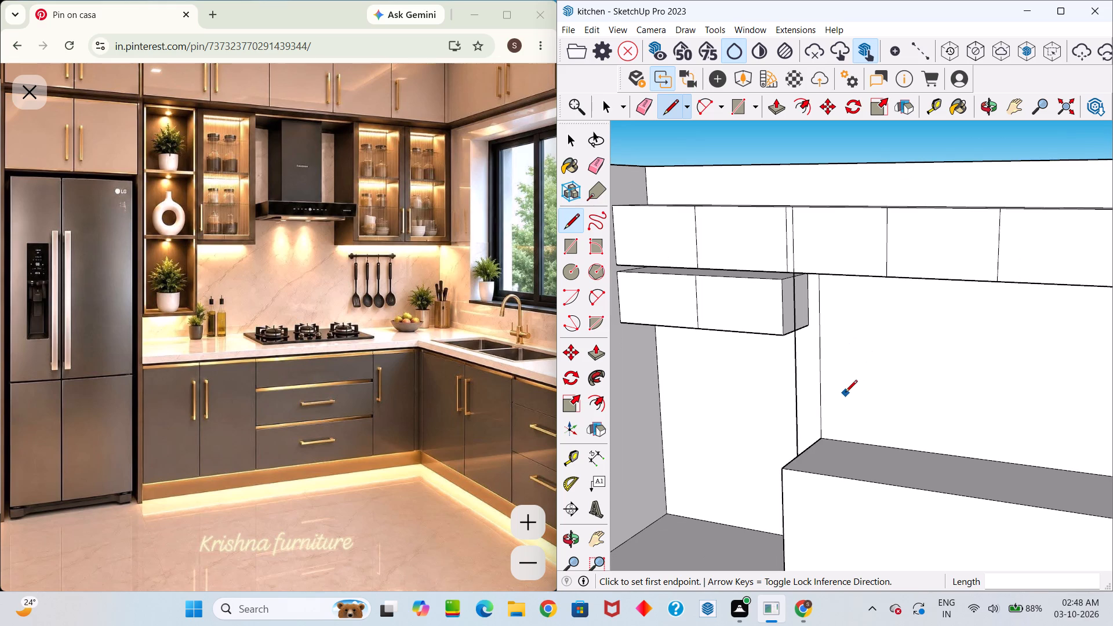
scroll(845, 393, down, 3)
scroll(843, 391, up, 4)
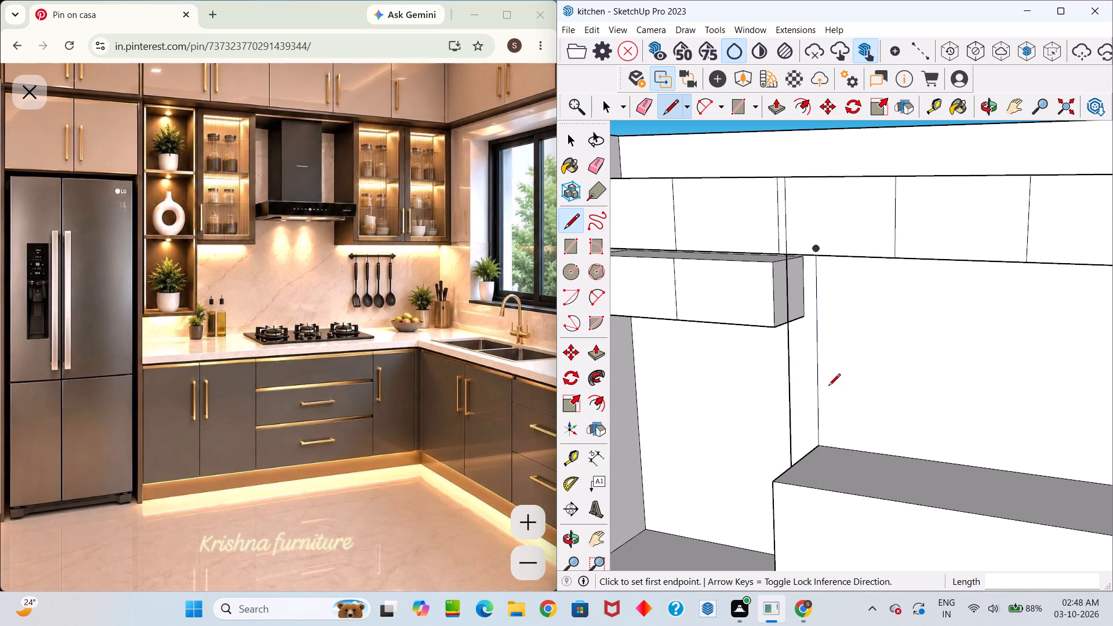
key(space)
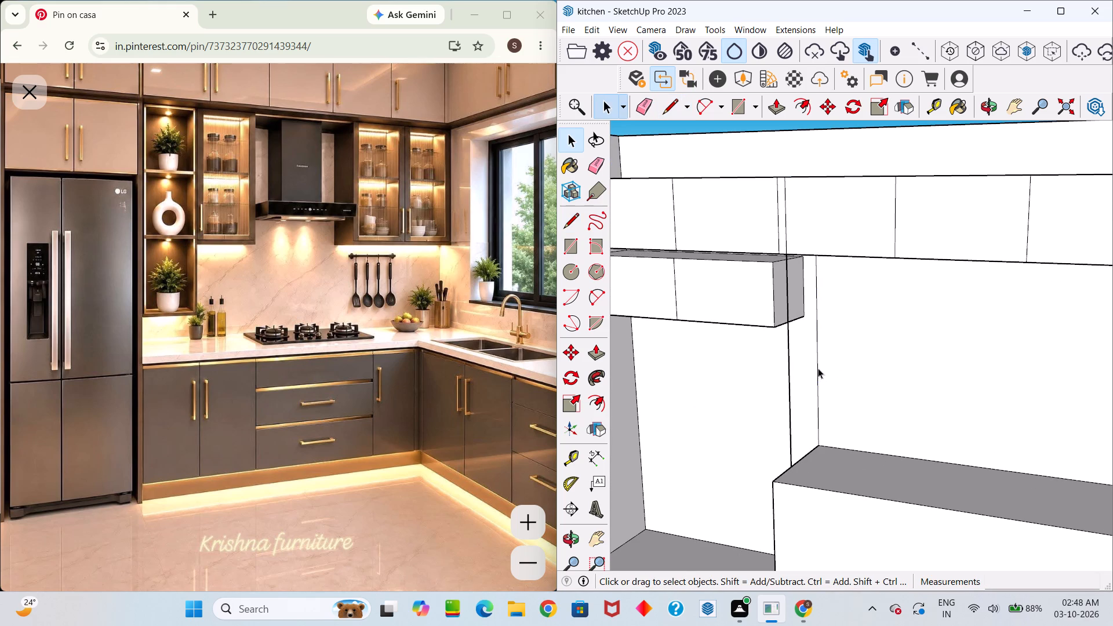
key(t)
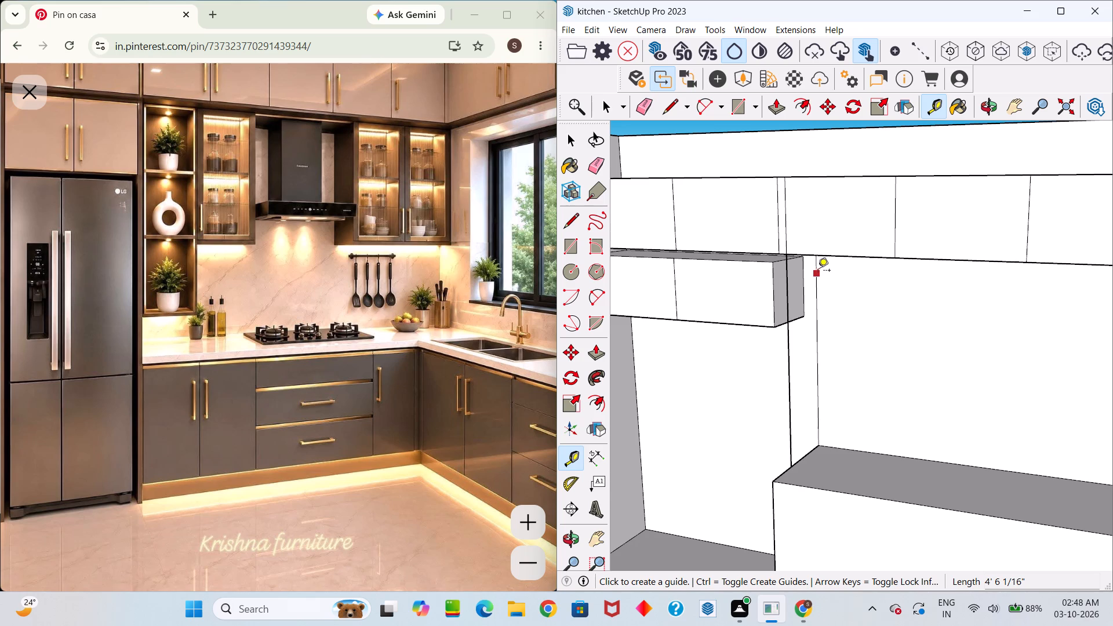
click(818, 268)
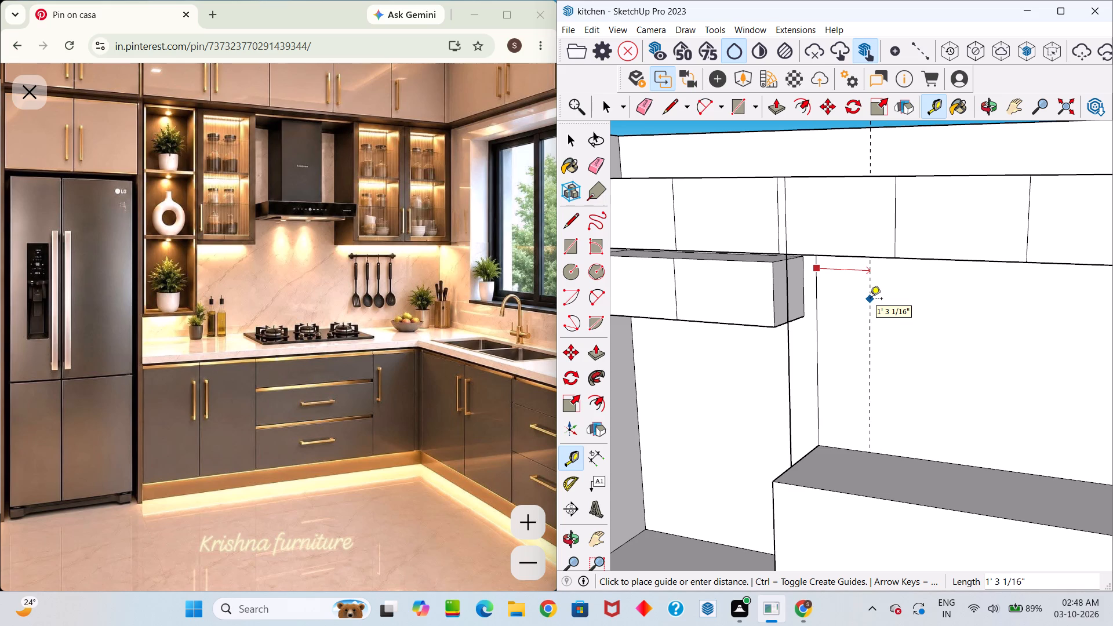
key(1)
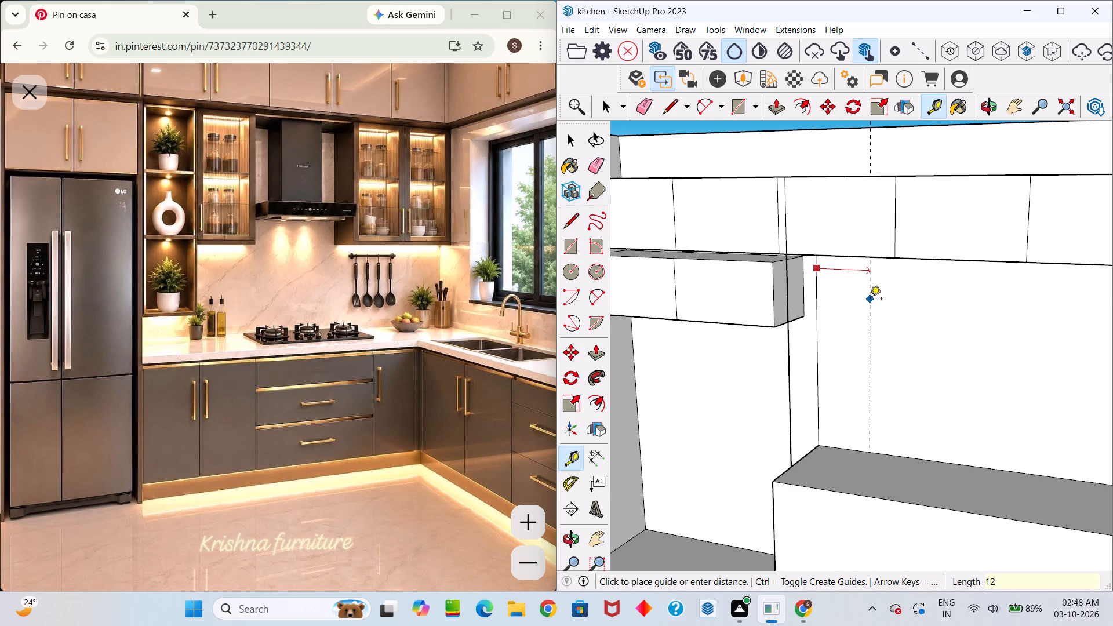
key(2)
key(Return)
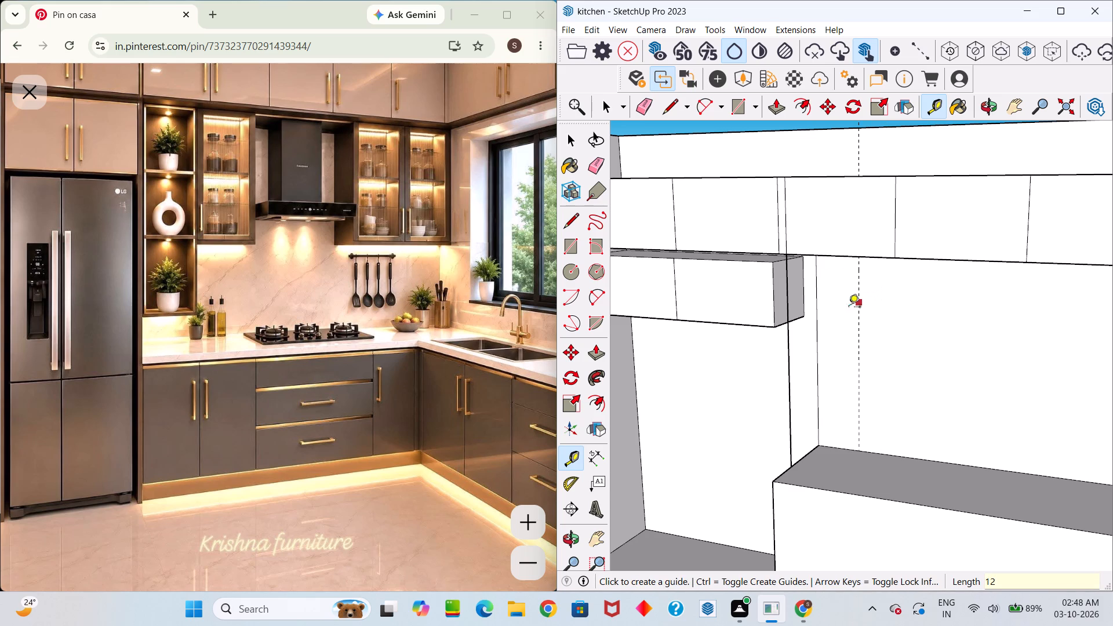
Place a second vertical guide on the back wall 2' from the same vertical line.
middle_drag(838, 322, 974, 287)
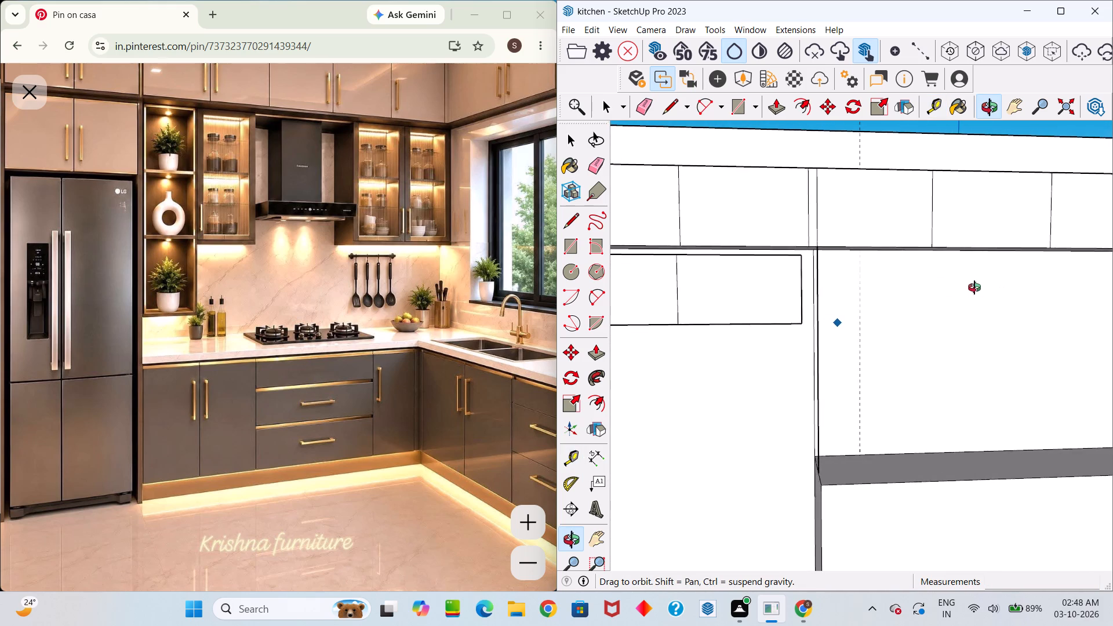
middle_drag(974, 287, 926, 281)
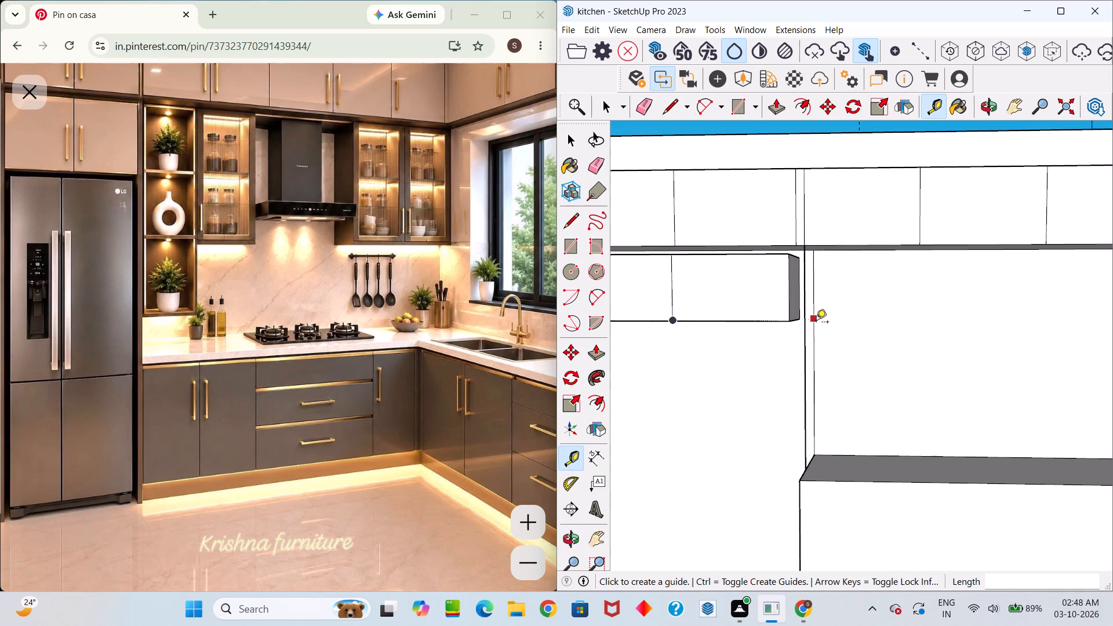
click(814, 322)
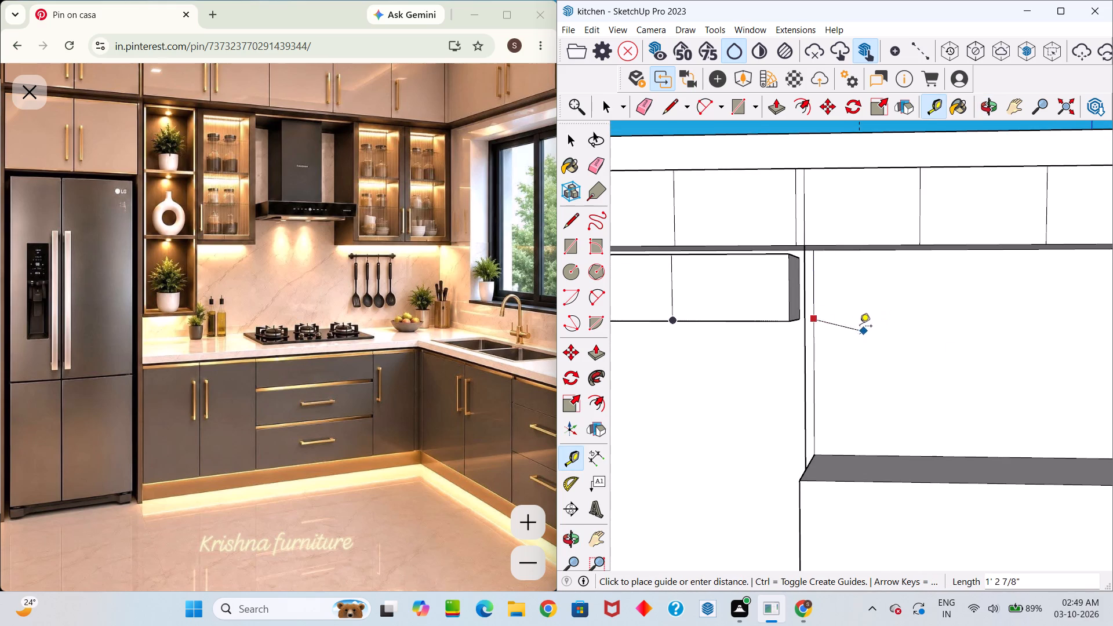
scroll(820, 322, up, 6)
key(space)
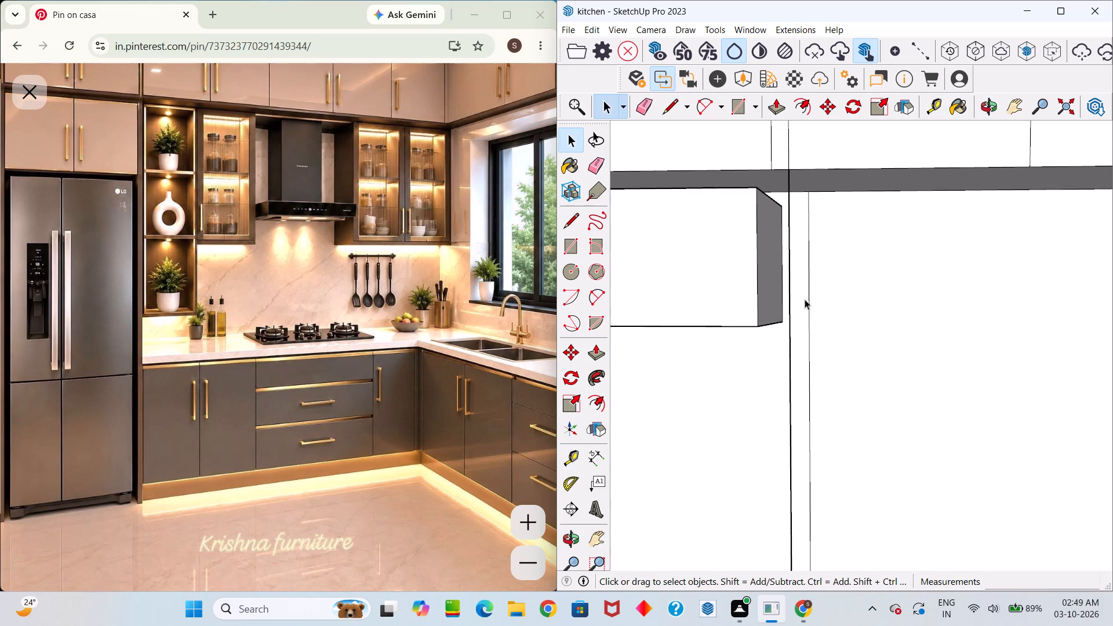
key(t)
click(808, 254)
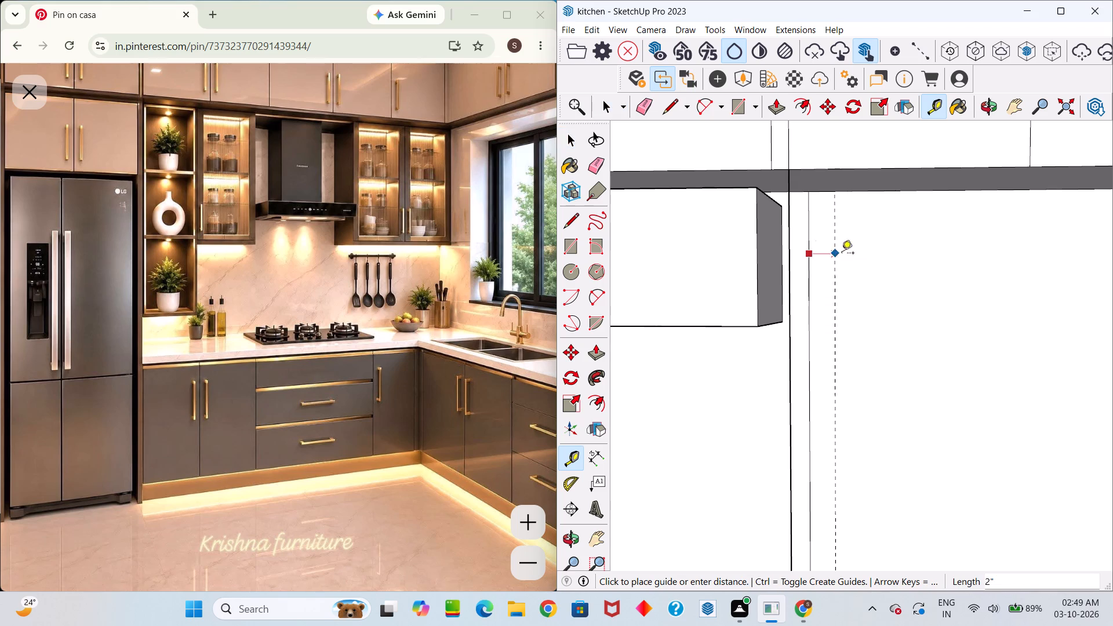
scroll(908, 266, down, 8)
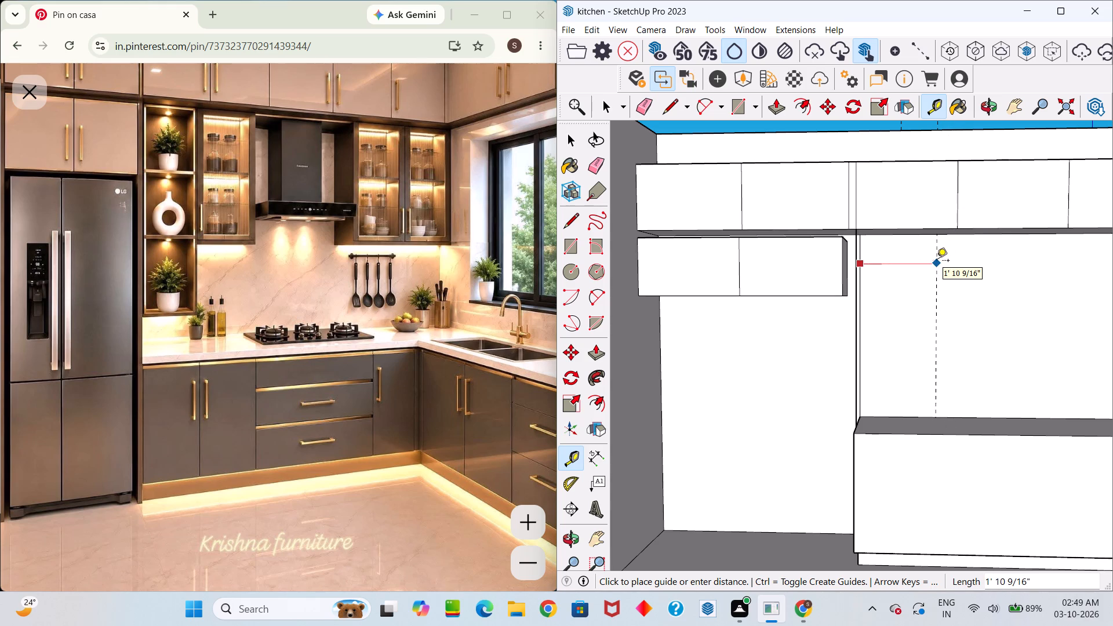
text(2')
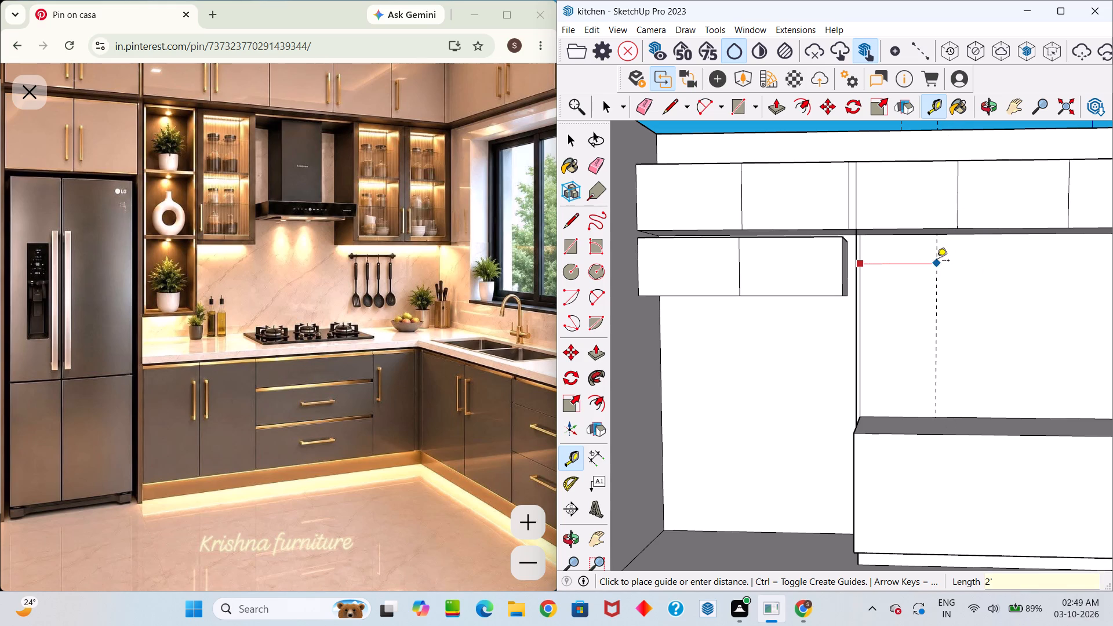
key(Return)
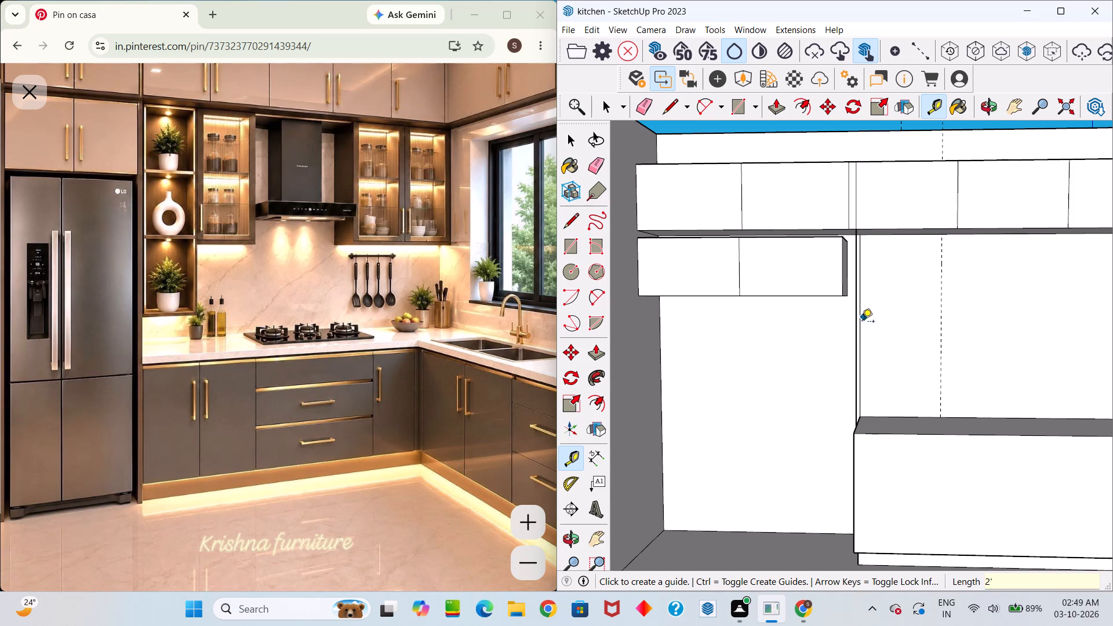
Draw a 4' 6 1/16" by 2' rectangle on the back wall, from the upper cabinets' underside to the base cabinet top at the 2' guide.
scroll(848, 336, down, 2)
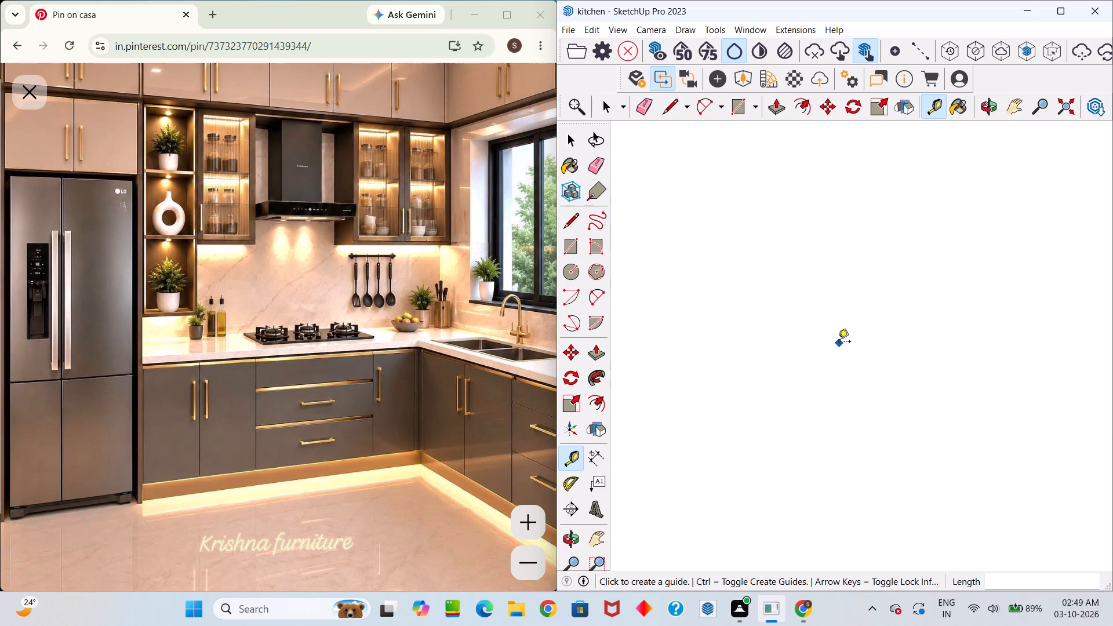
scroll(838, 341, up, 10)
scroll(855, 335, up, 11)
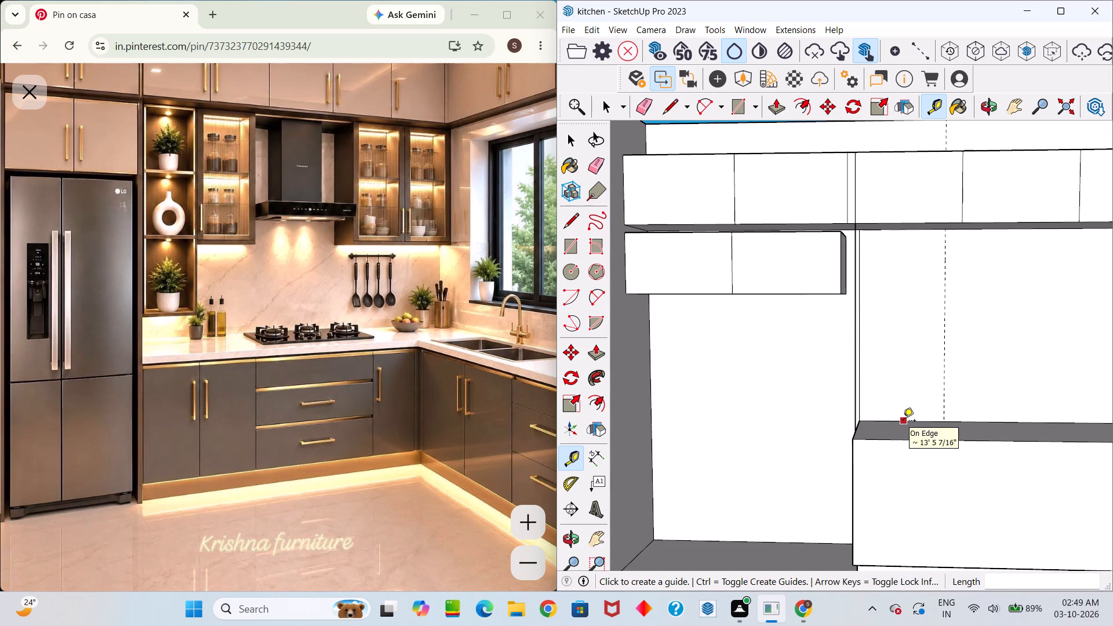
key(space)
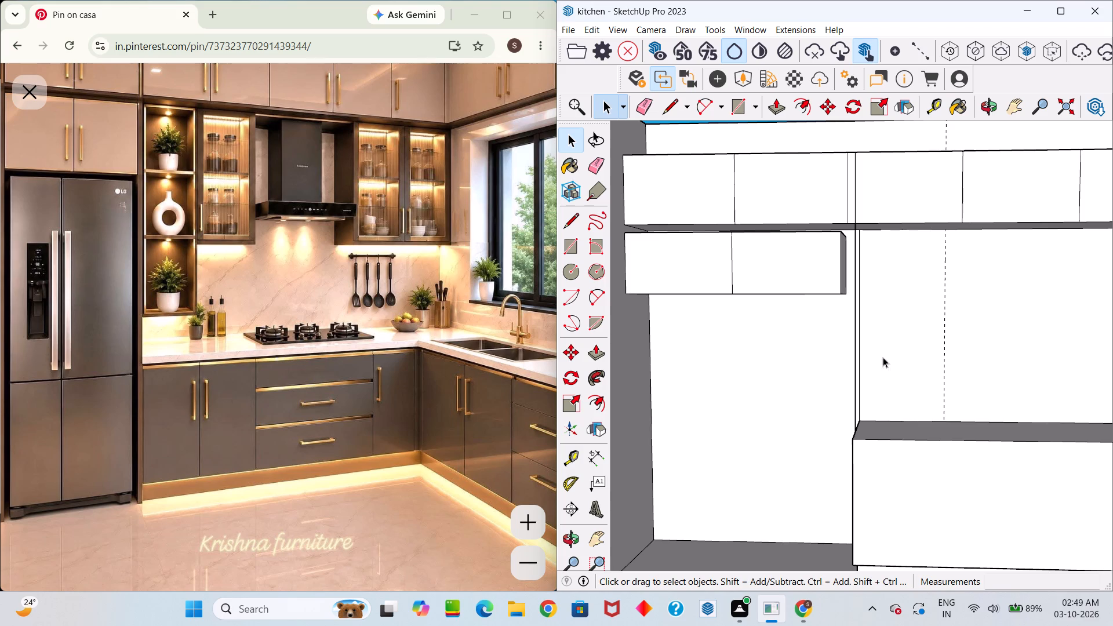
scroll(870, 249, up, 6)
key(r)
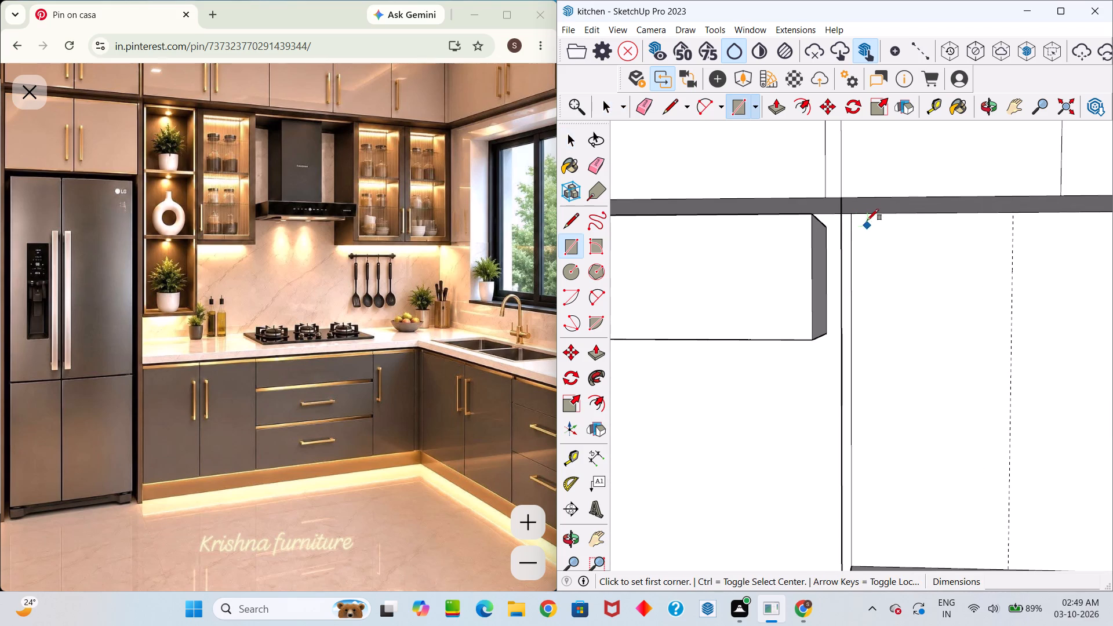
click(849, 216)
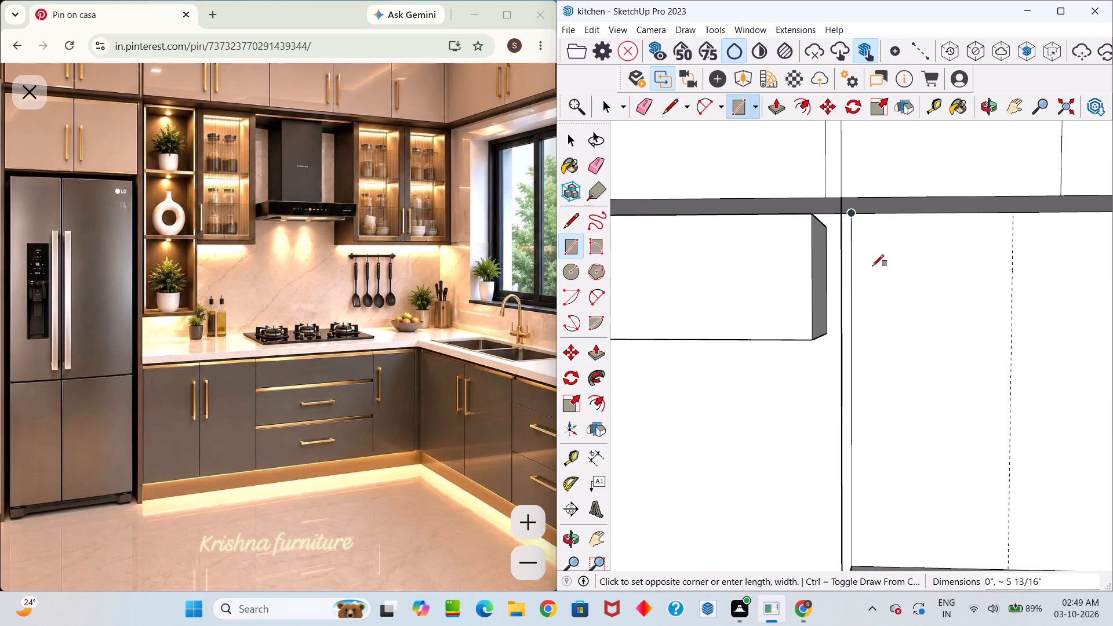
scroll(973, 480, down, 4)
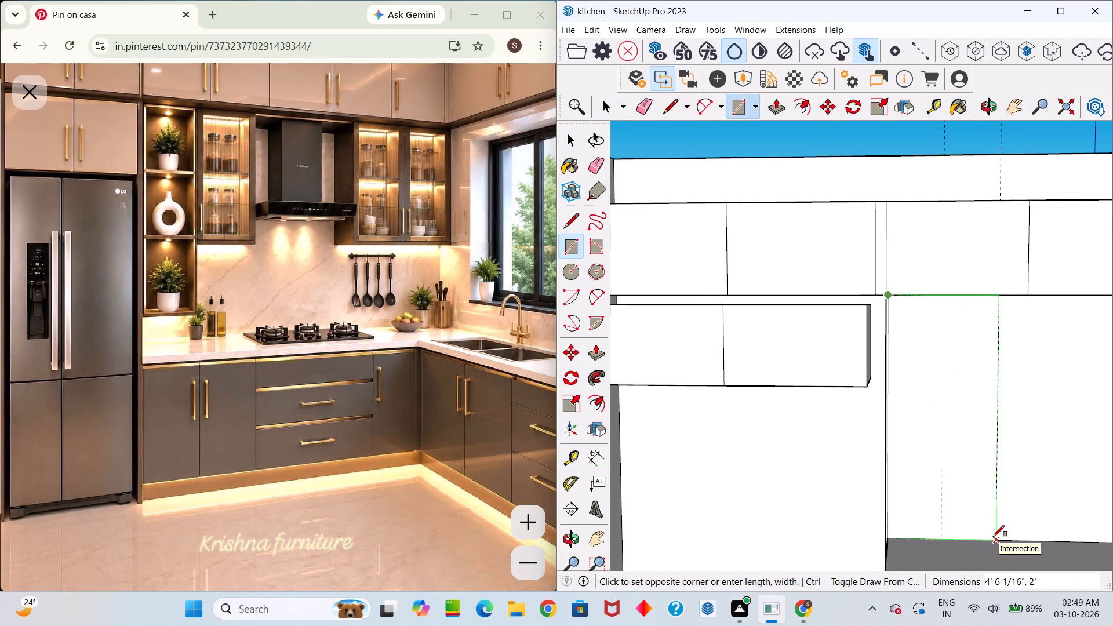
click(993, 537)
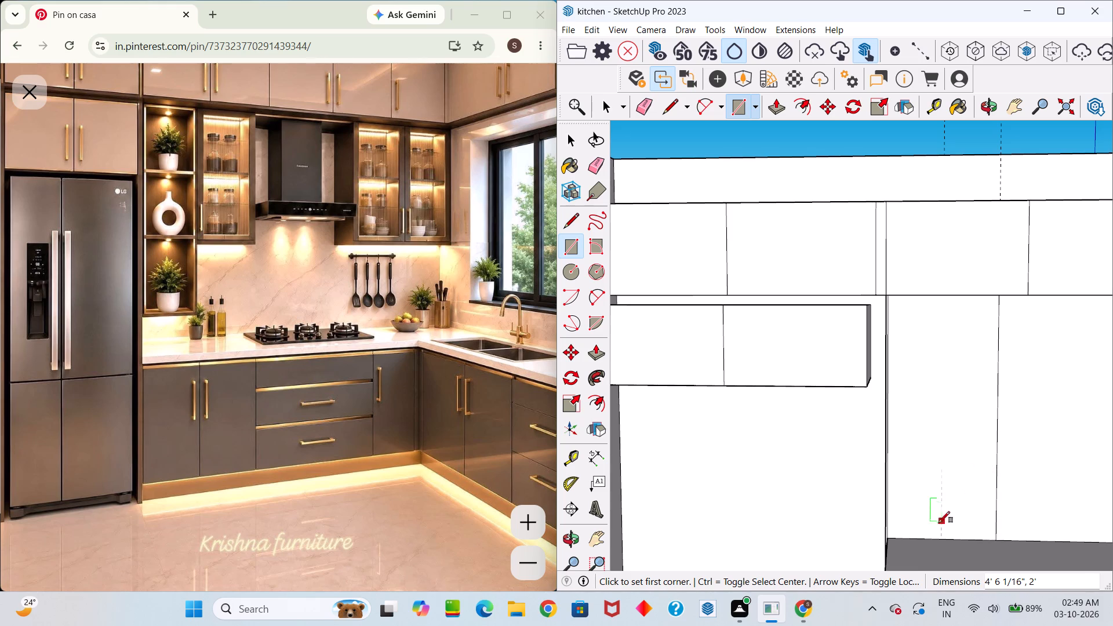
Copy the rectangle's bottom edge up to its top edge and divide the spacing by 3 to form three equal shelf sections.
key(space)
click(947, 537)
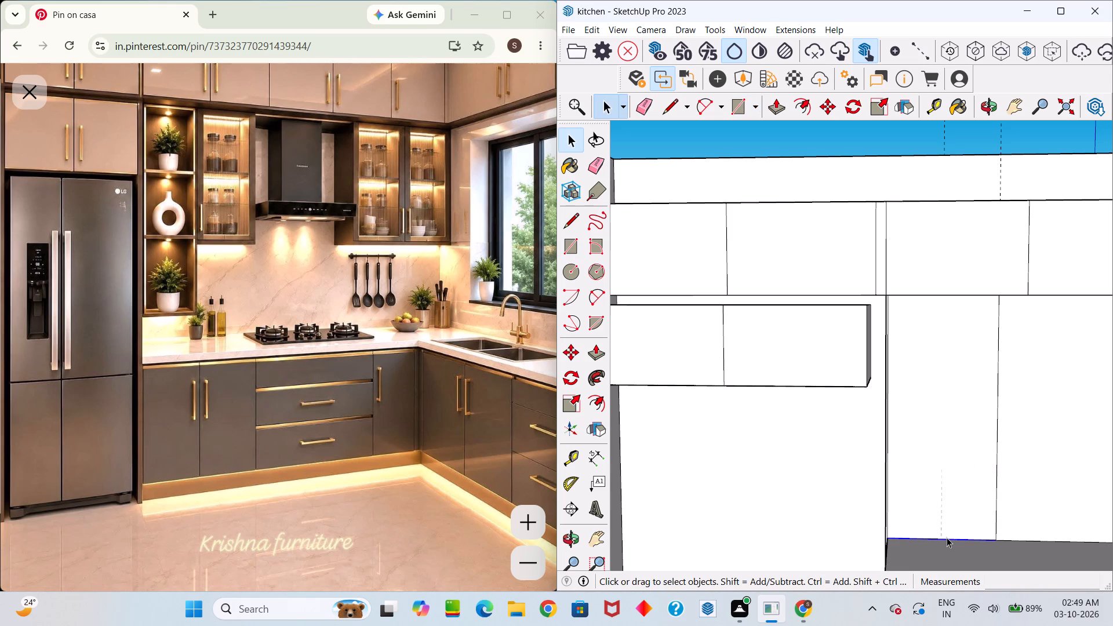
key(m)
click(948, 537)
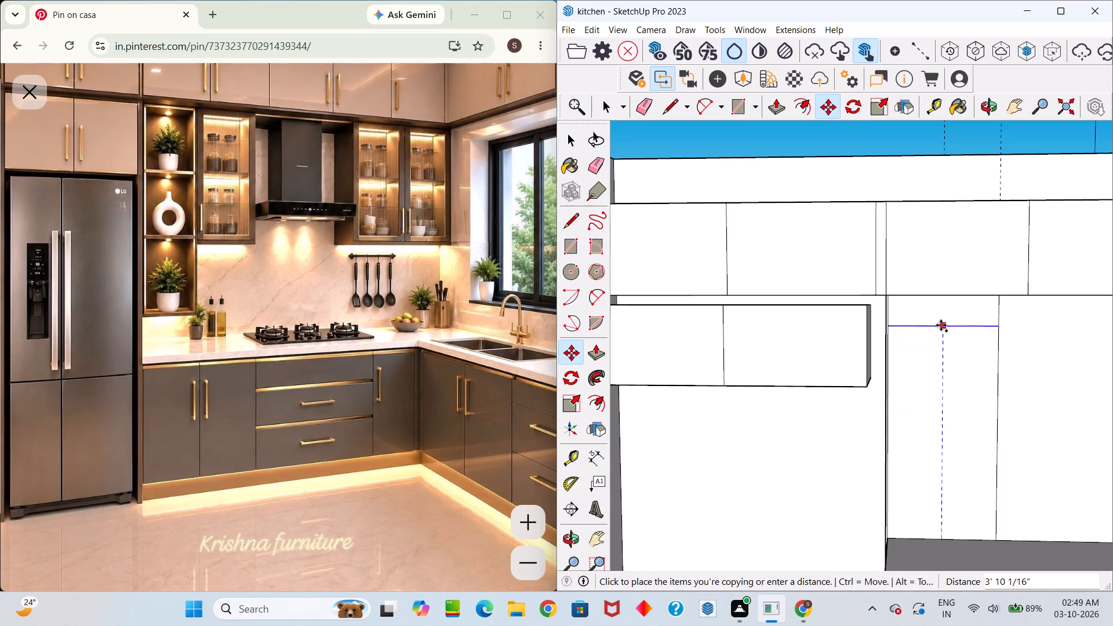
scroll(933, 301, up, 4)
middle_drag(943, 272, 952, 169)
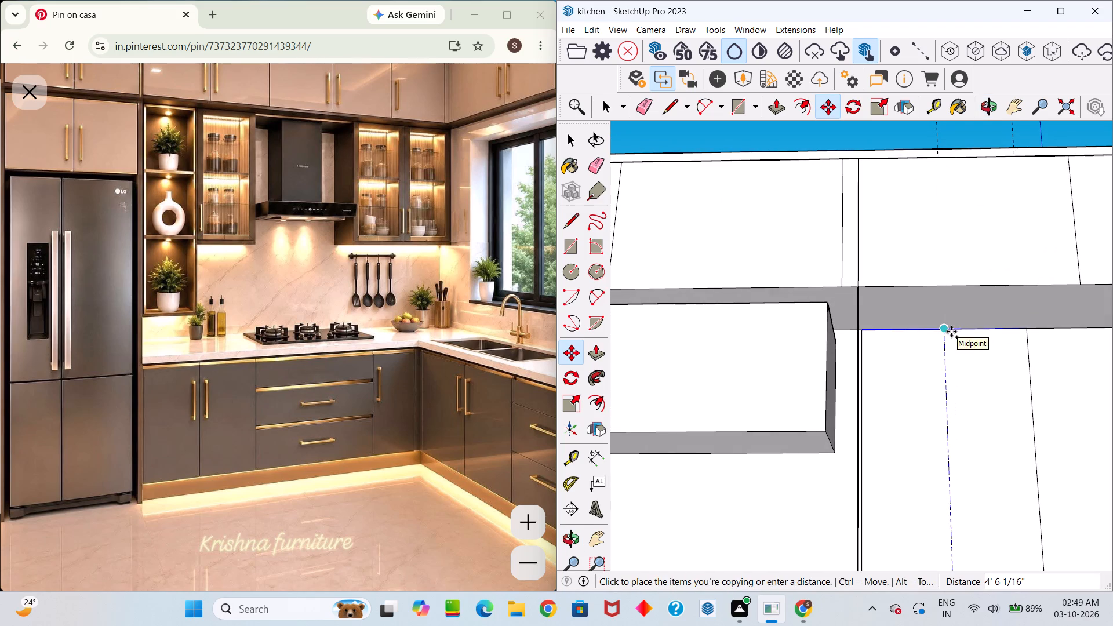
click(951, 332)
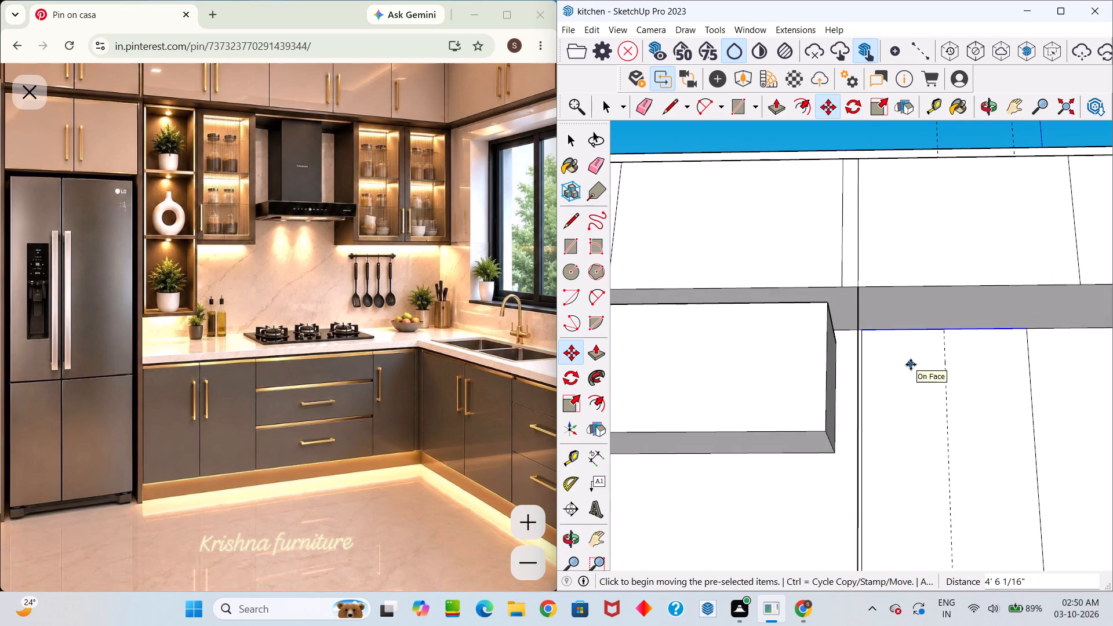
key(slash)
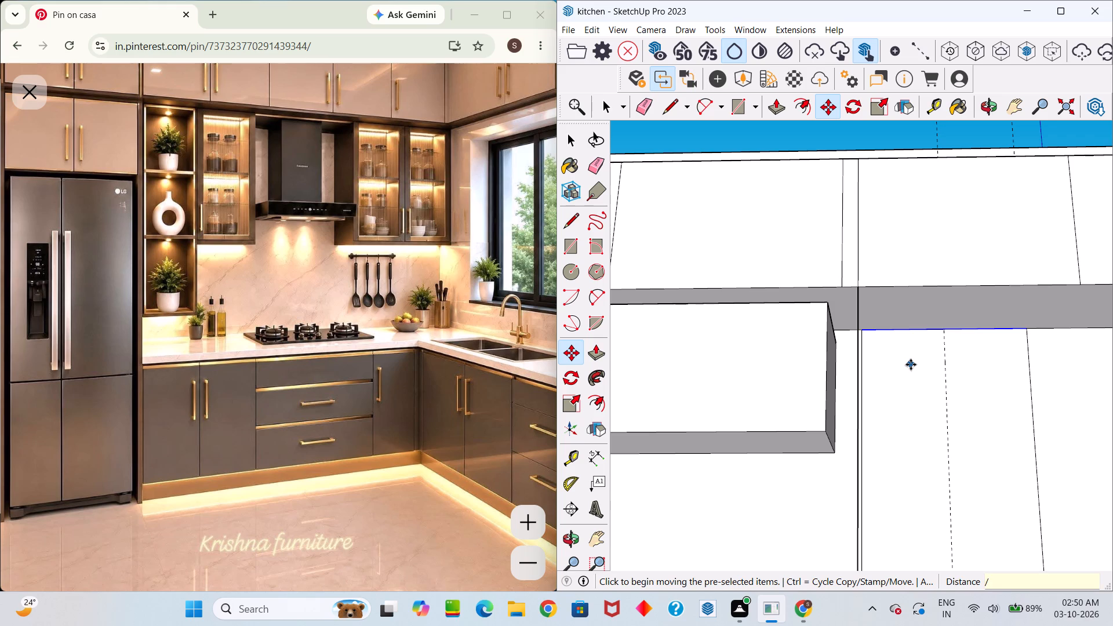
key(3)
key(Return)
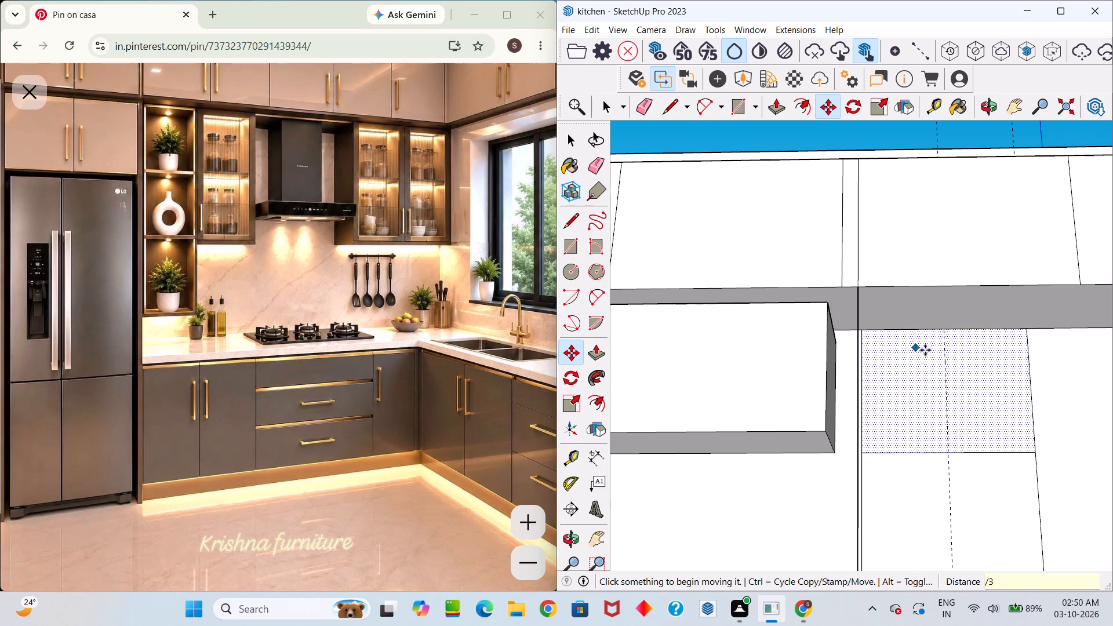
Examine the divided shelf area in relation to the upper cabinets, base cabinet and surrounding room.
scroll(925, 351, down, 5)
scroll(947, 433, down, 4)
scroll(963, 459, up, 17)
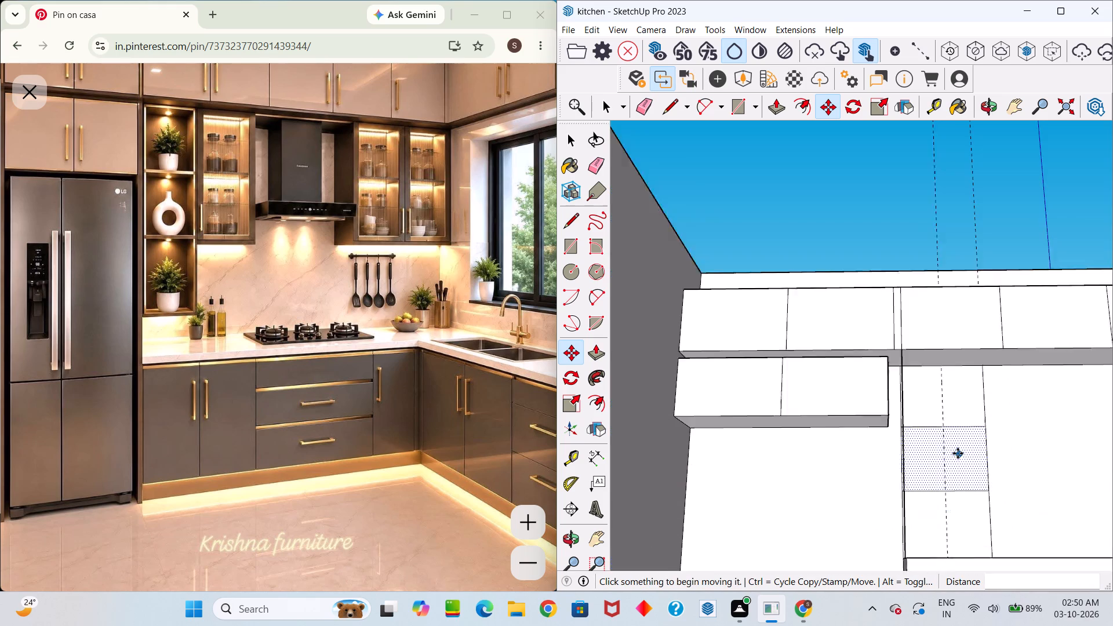
scroll(958, 453, up, 5)
middle_drag(952, 478, 934, 620)
scroll(941, 493, down, 8)
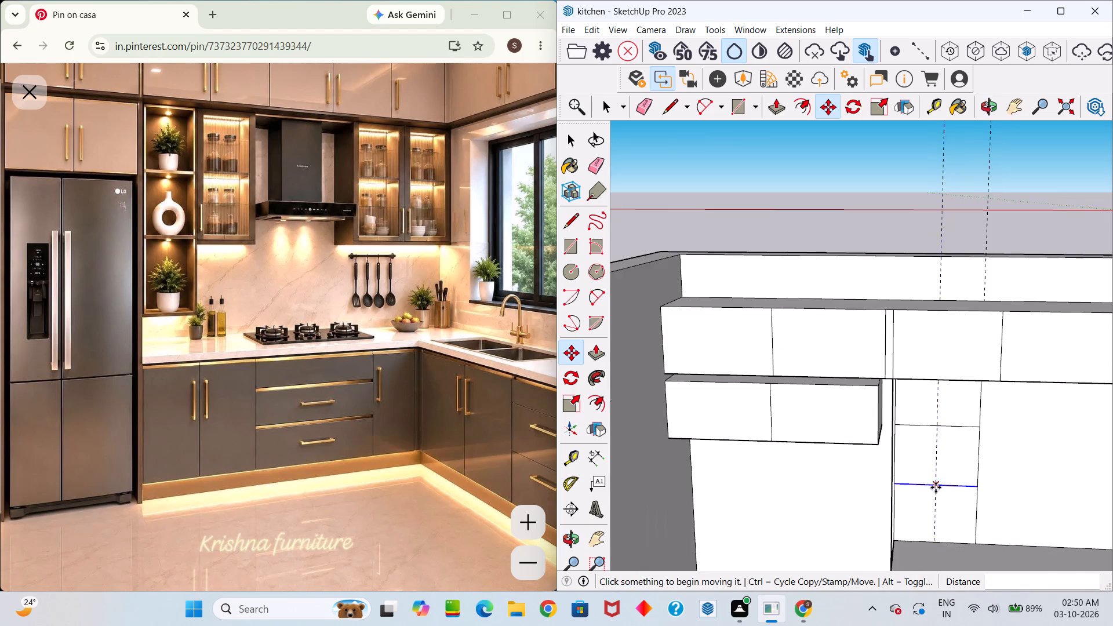
scroll(936, 487, down, 2)
middle_drag(936, 489, 922, 606)
scroll(940, 500, down, 5)
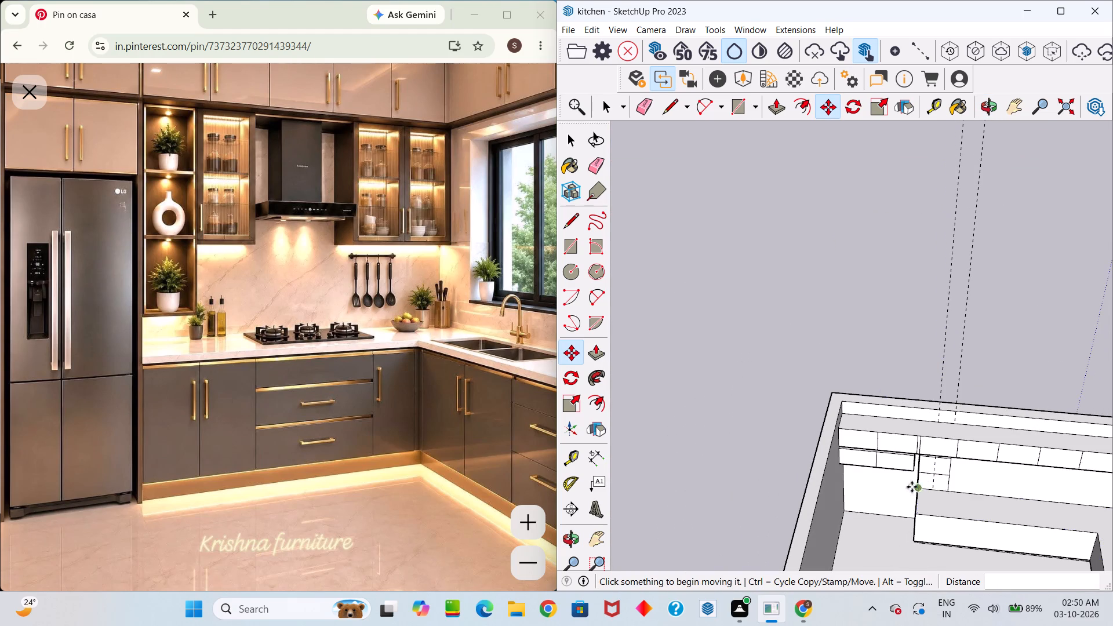
Erase the two vertical construction guides running up the back wall through the shelf sections.
key(space)
scroll(954, 466, up, 13)
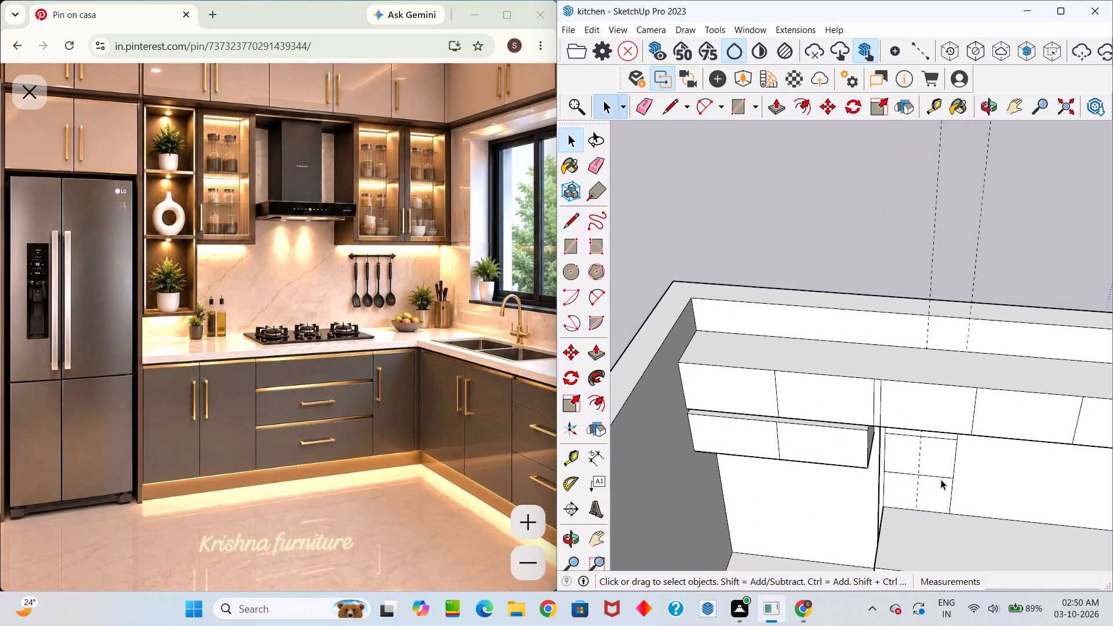
scroll(940, 471, up, 4)
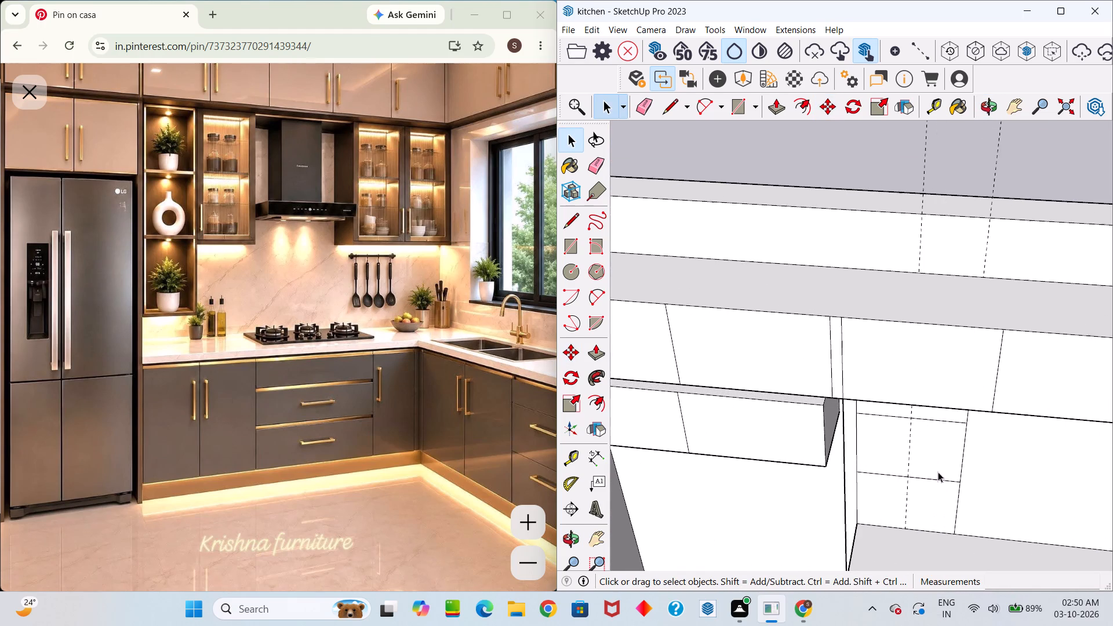
middle_drag(937, 475, 935, 346)
scroll(918, 363, down, 4)
click(914, 384)
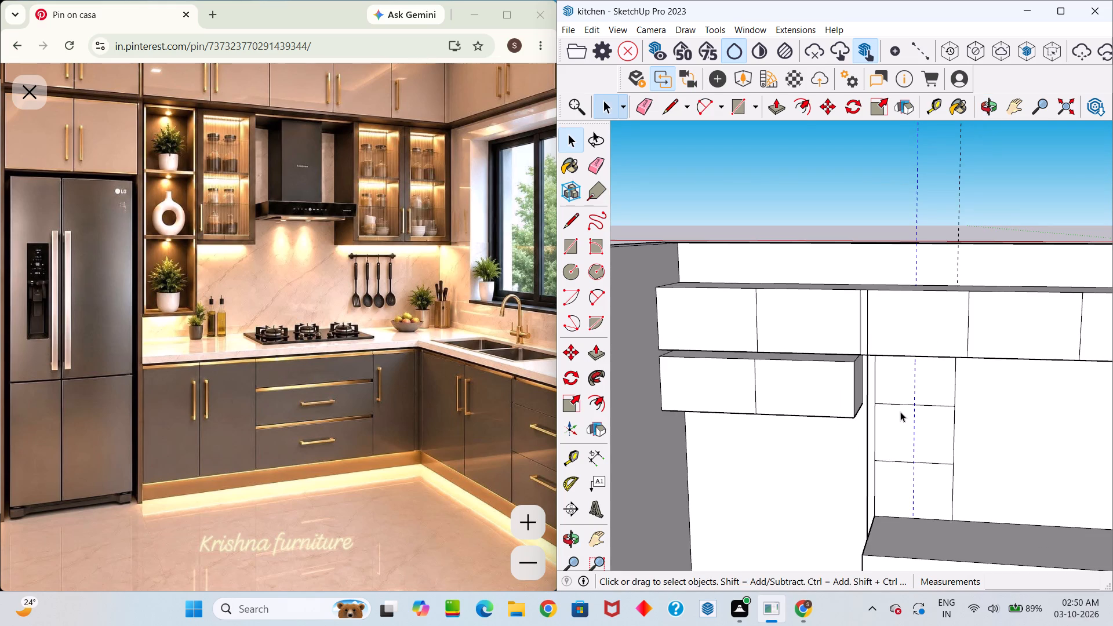
scroll(900, 413, up, 5)
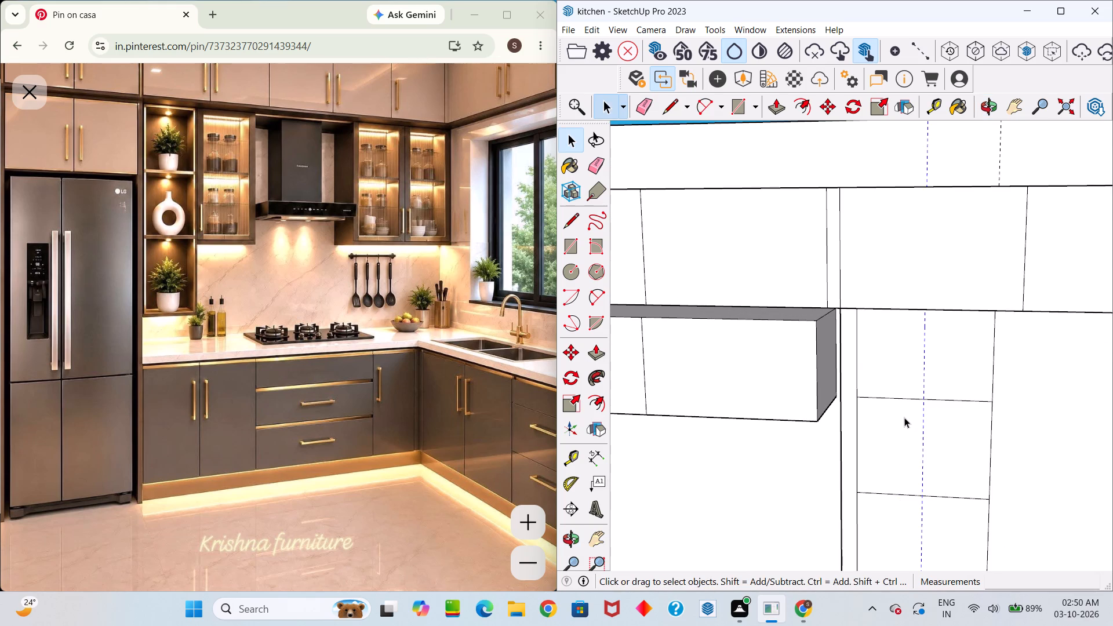
middle_drag(904, 417, 834, 424)
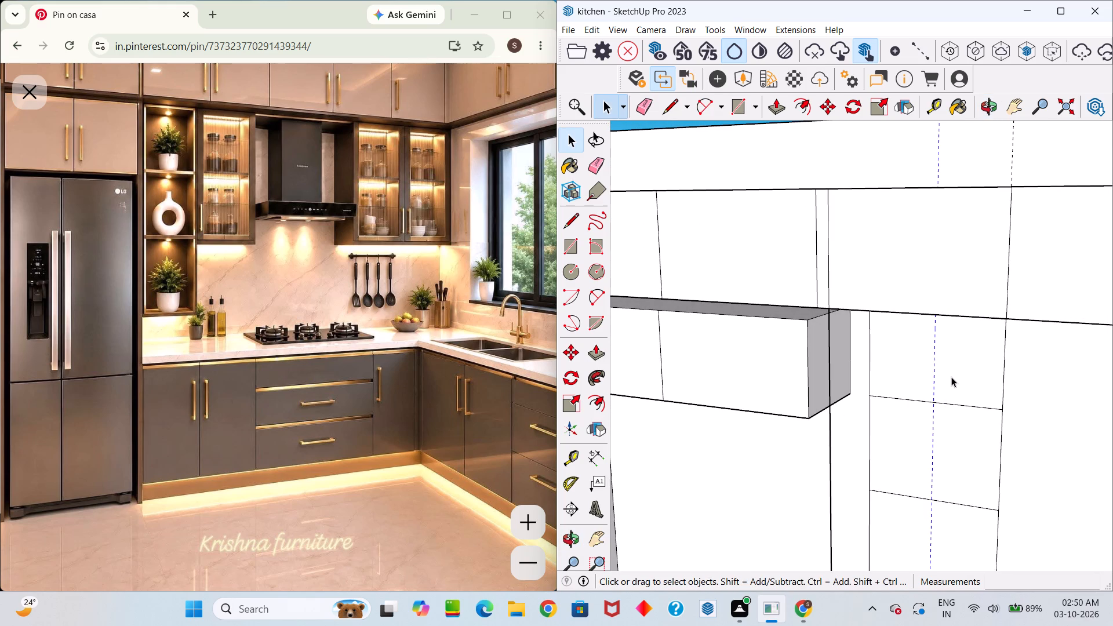
key(e)
drag(931, 374, 936, 374)
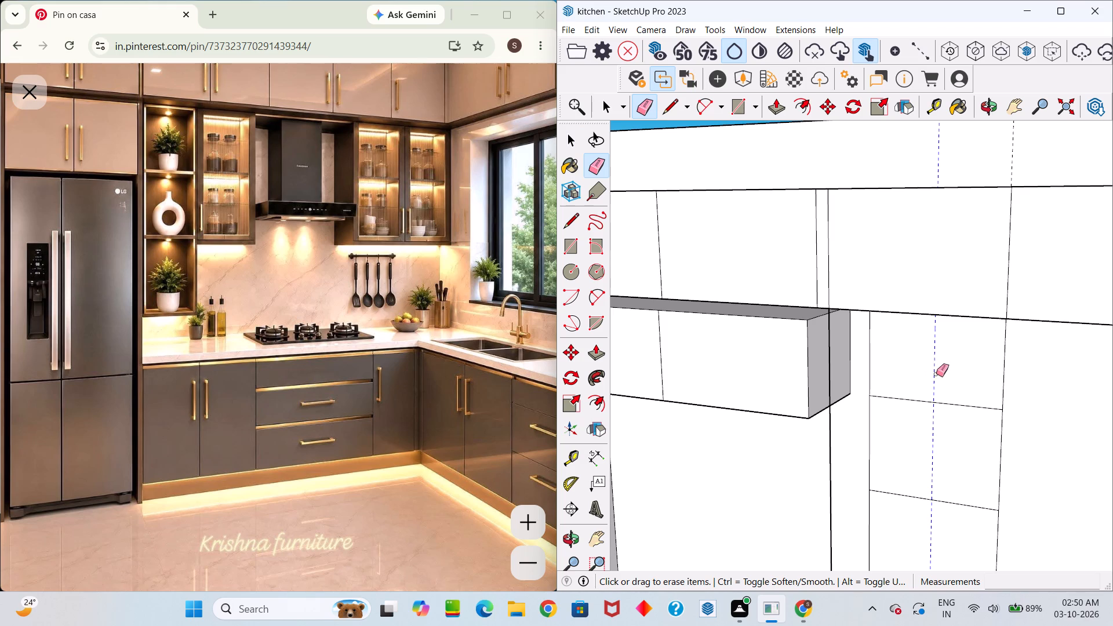
drag(936, 374, 943, 368)
scroll(941, 370, down, 9)
middle_drag(942, 391, 1002, 385)
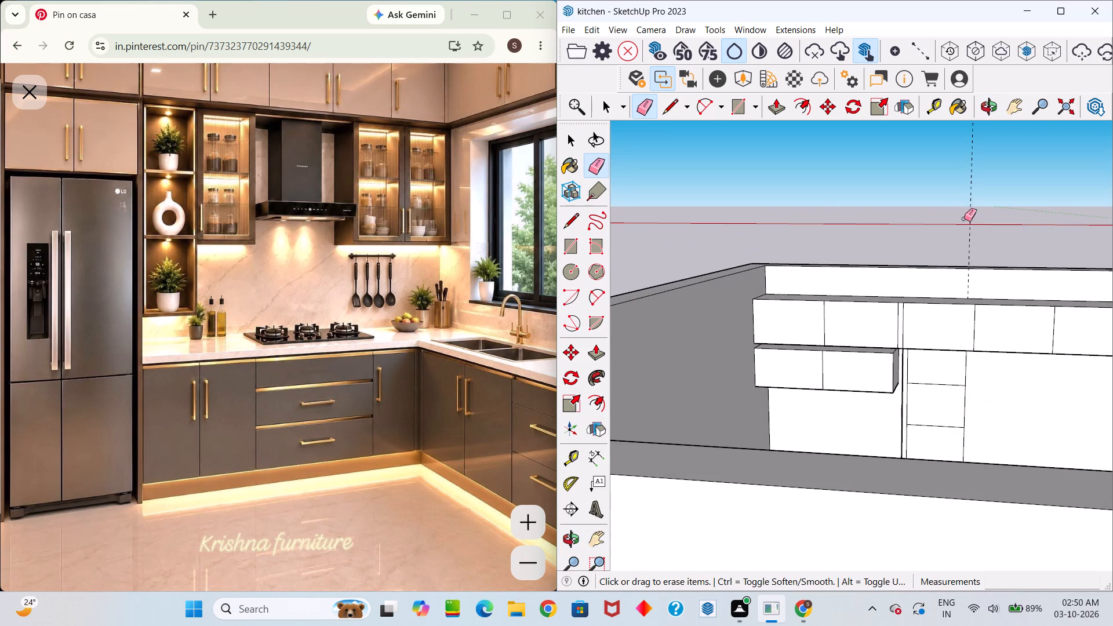
drag(976, 209, 966, 209)
Erase the stray vertical line rising from the base cabinet's front corner to the upper cabinets.
scroll(949, 287, down, 5)
scroll(945, 355, up, 9)
scroll(947, 337, down, 1)
middle_drag(947, 359, 946, 479)
scroll(927, 252, down, 4)
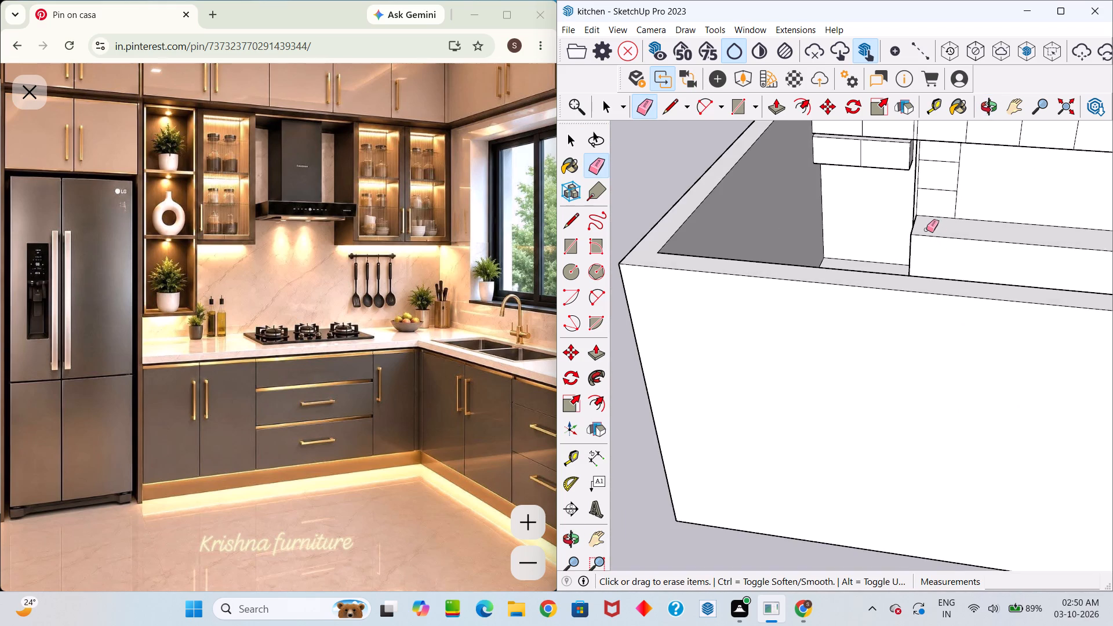
scroll(926, 218, up, 4)
middle_drag(923, 235, 1042, 259)
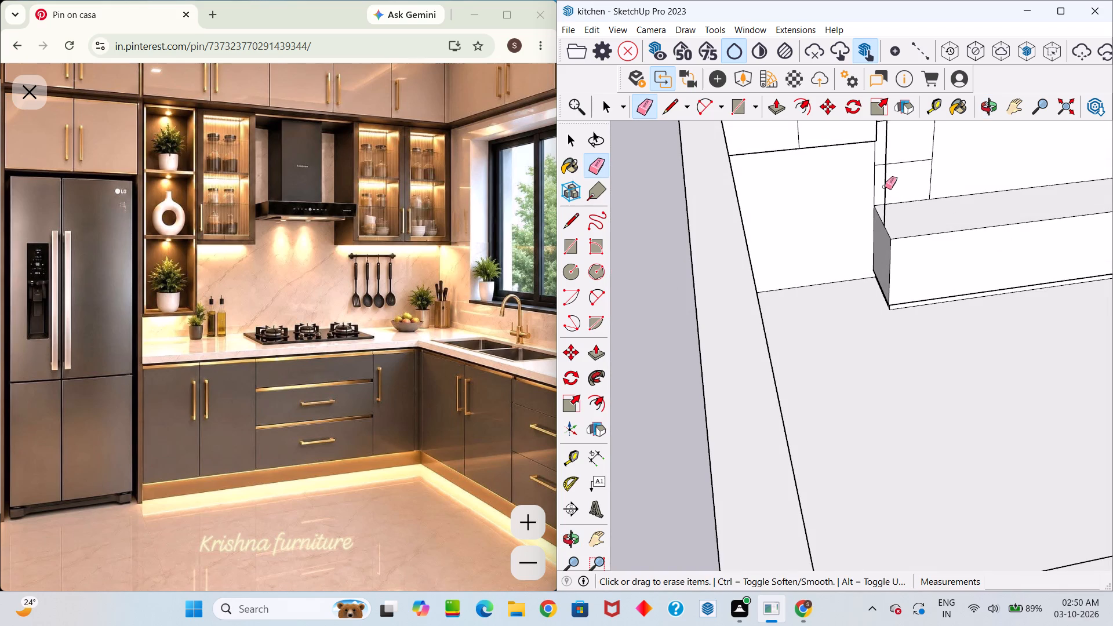
drag(885, 187, 890, 185)
Push/Pull the top, middle and bottom shelf sections 1' 5" out from the back wall, flush with the upper cabinets' front.
scroll(894, 218, down, 8)
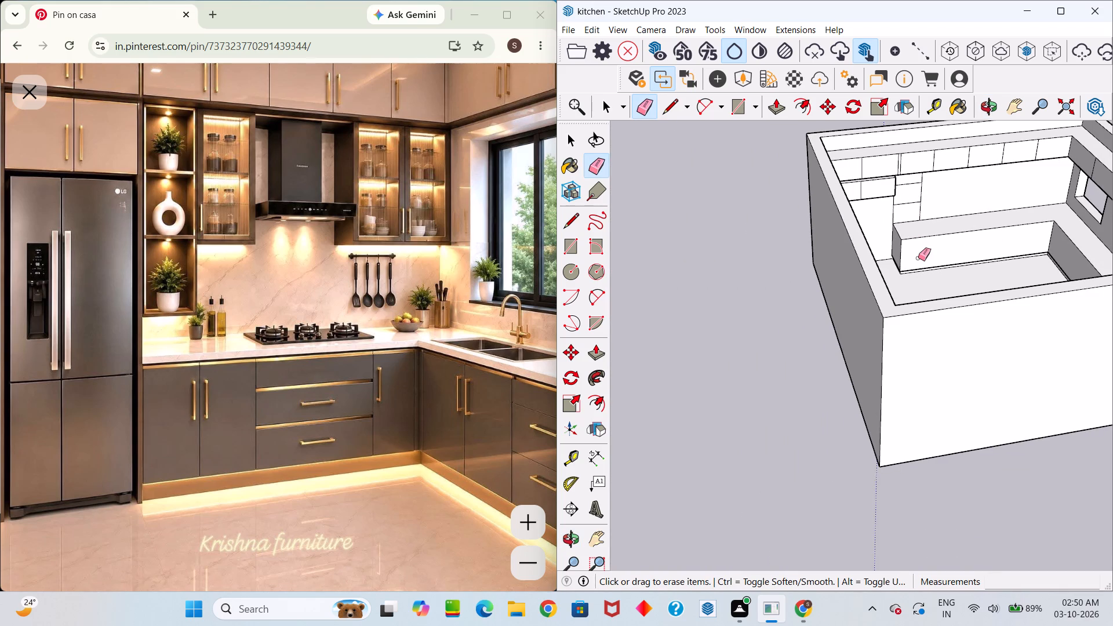
scroll(927, 194, up, 10)
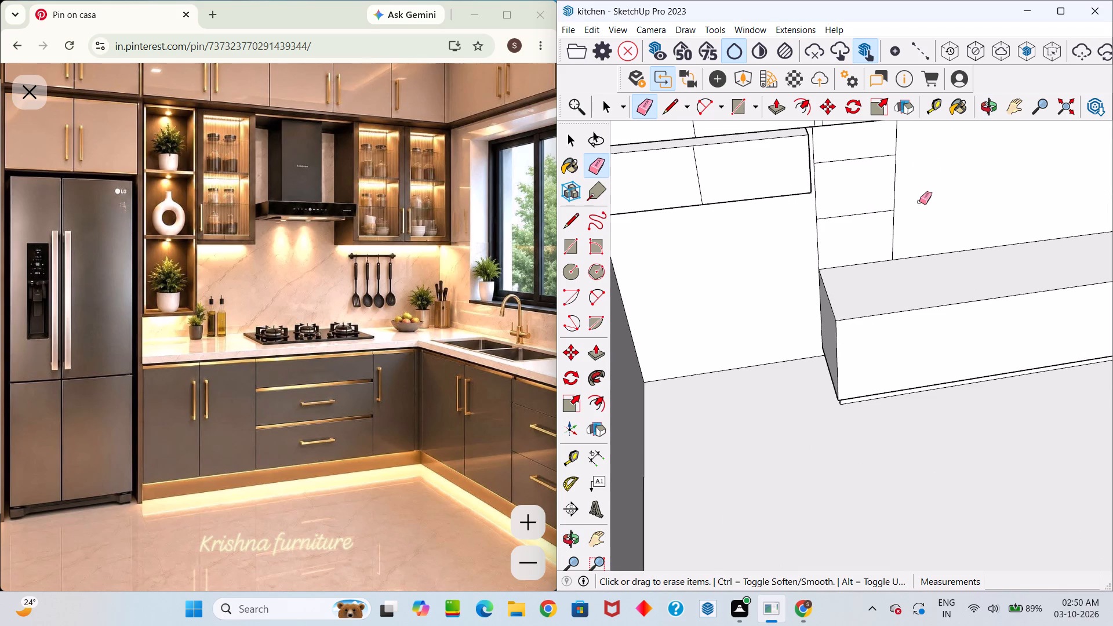
middle_drag(898, 208, 903, 411)
drag(898, 213, 903, 411)
middle_drag(897, 401, 887, 336)
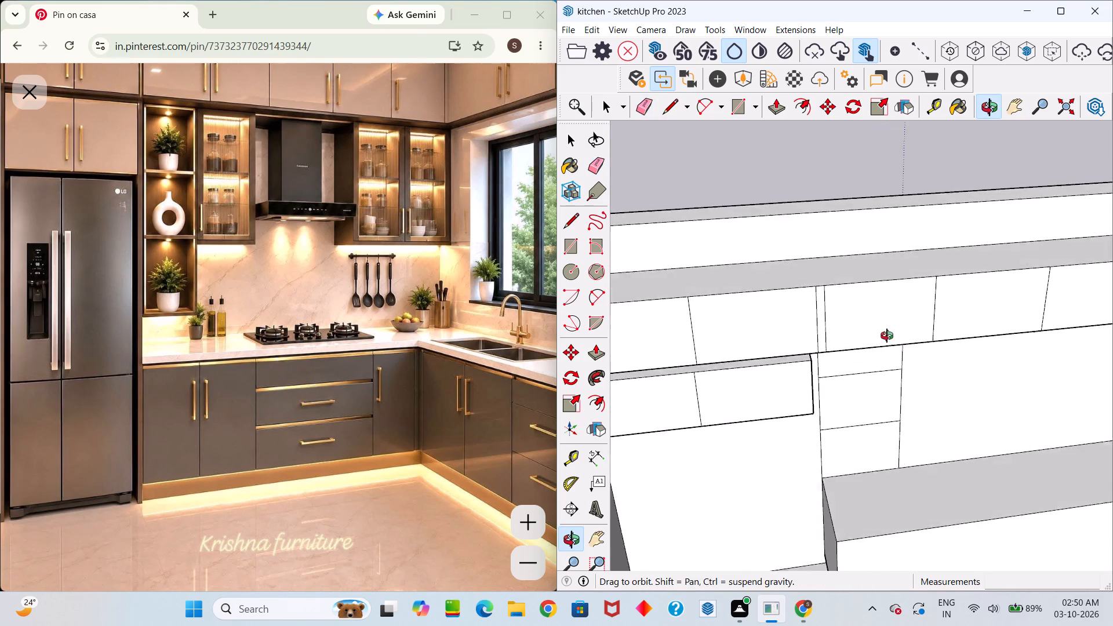
middle_drag(887, 336, 827, 186)
scroll(868, 344, up, 5)
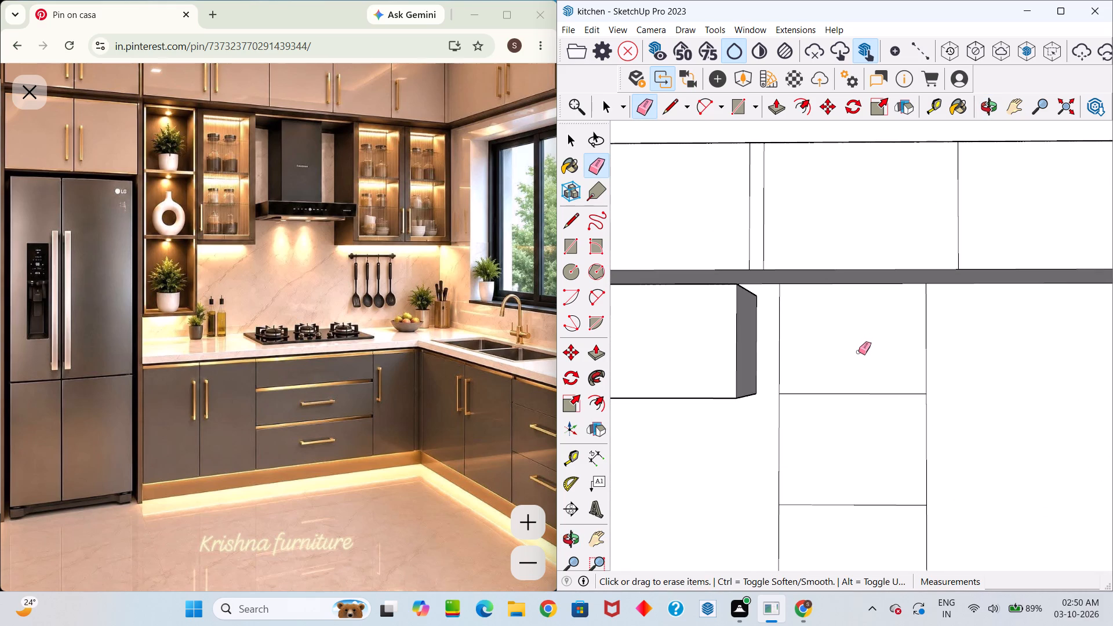
key(p)
click(859, 350)
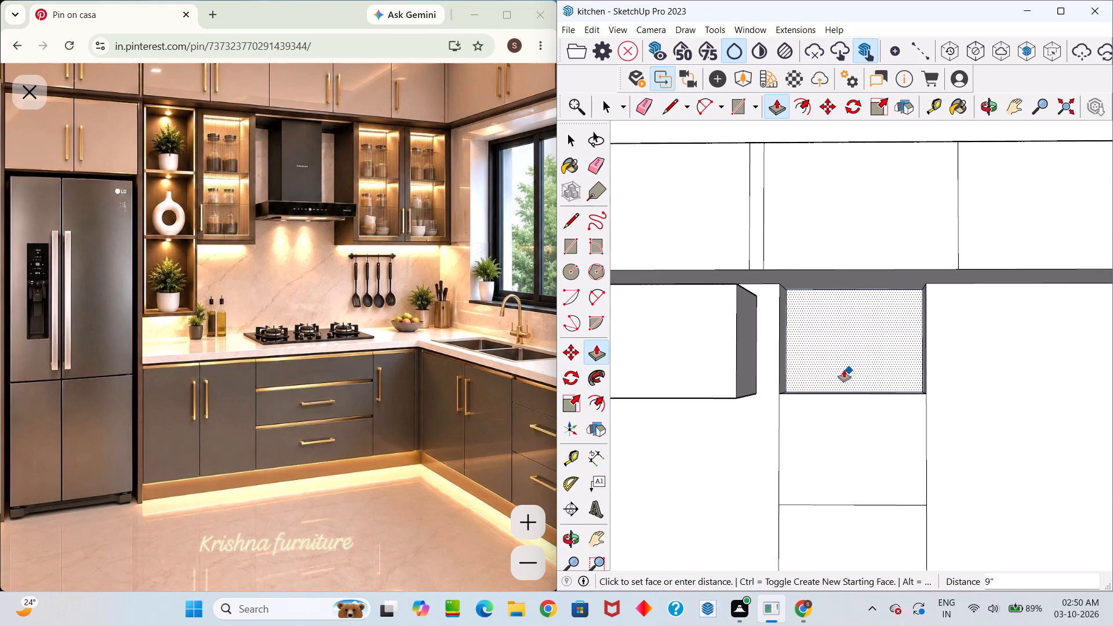
click(703, 371)
double_click(835, 433)
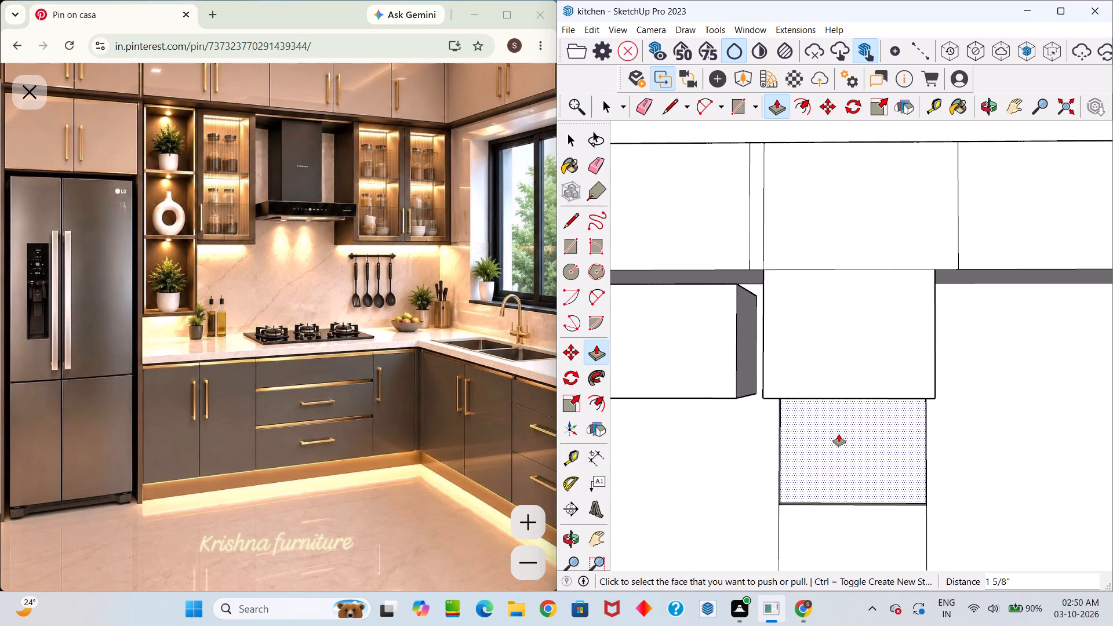
drag(814, 436, 779, 385)
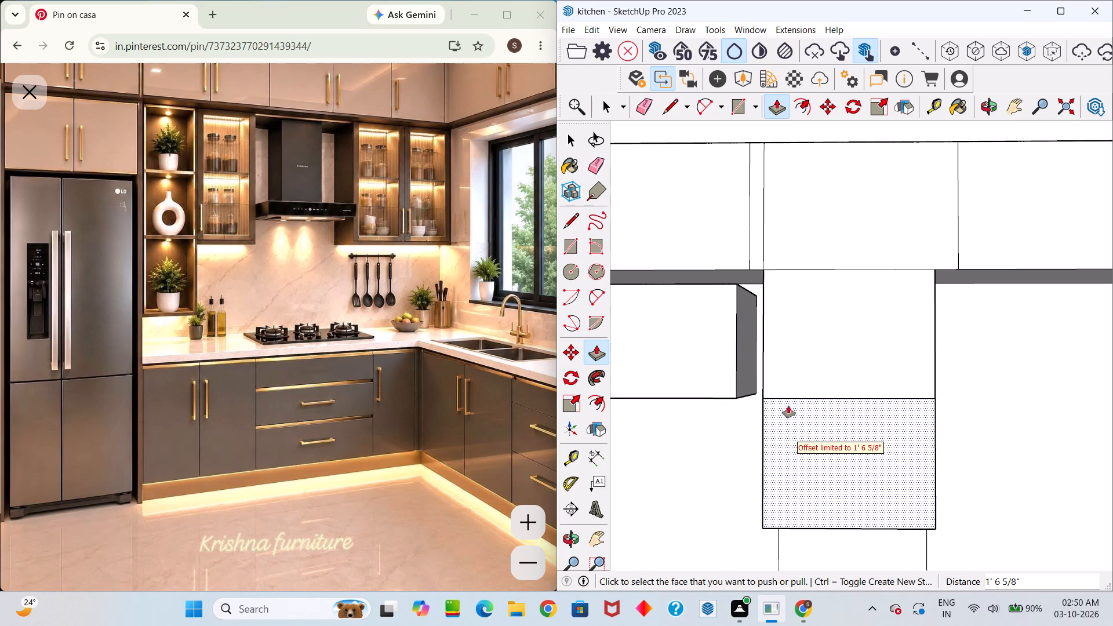
scroll(800, 410, down, 6)
scroll(816, 477, up, 4)
click(835, 497)
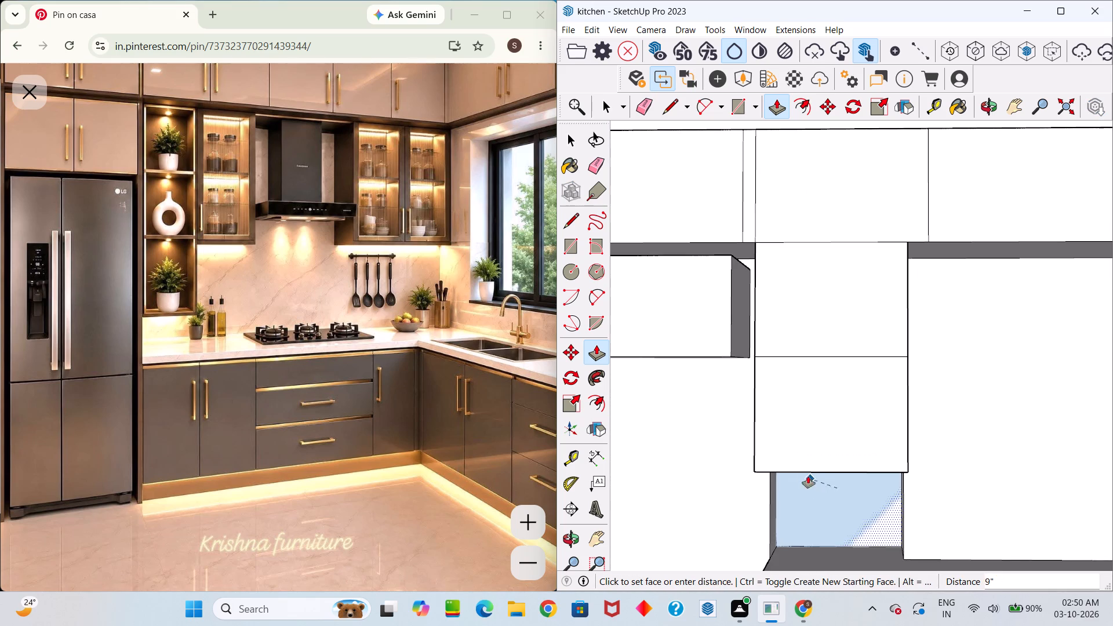
click(784, 409)
Examine the extruded shelf unit from the front and side against the upper cabinets and base cabinet.
scroll(794, 398, down, 10)
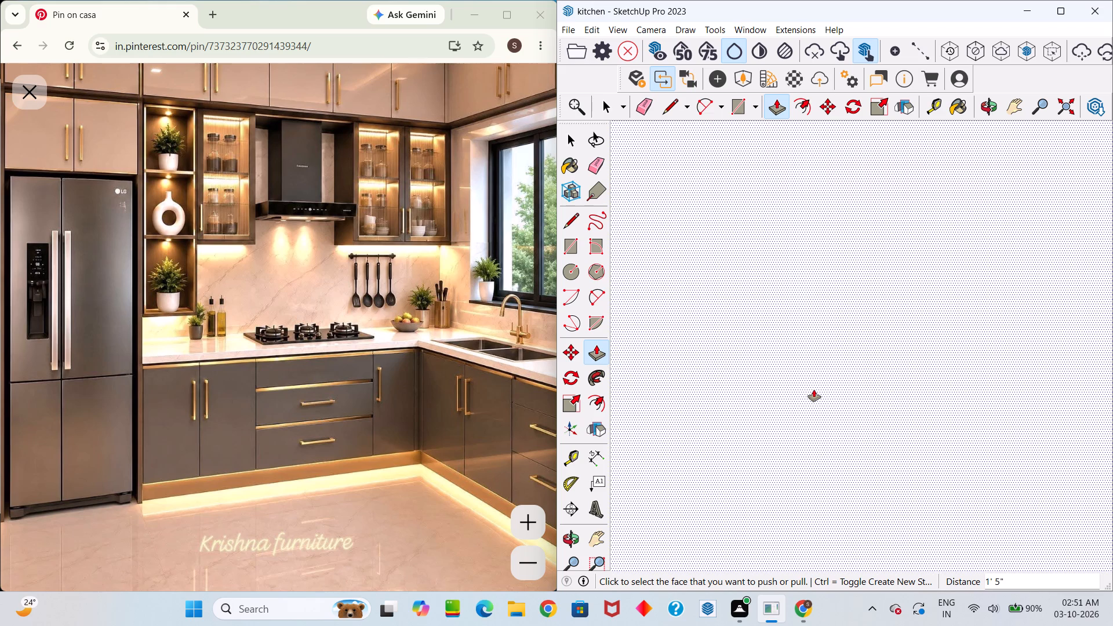
scroll(814, 390, up, 16)
scroll(805, 396, up, 6)
key(space)
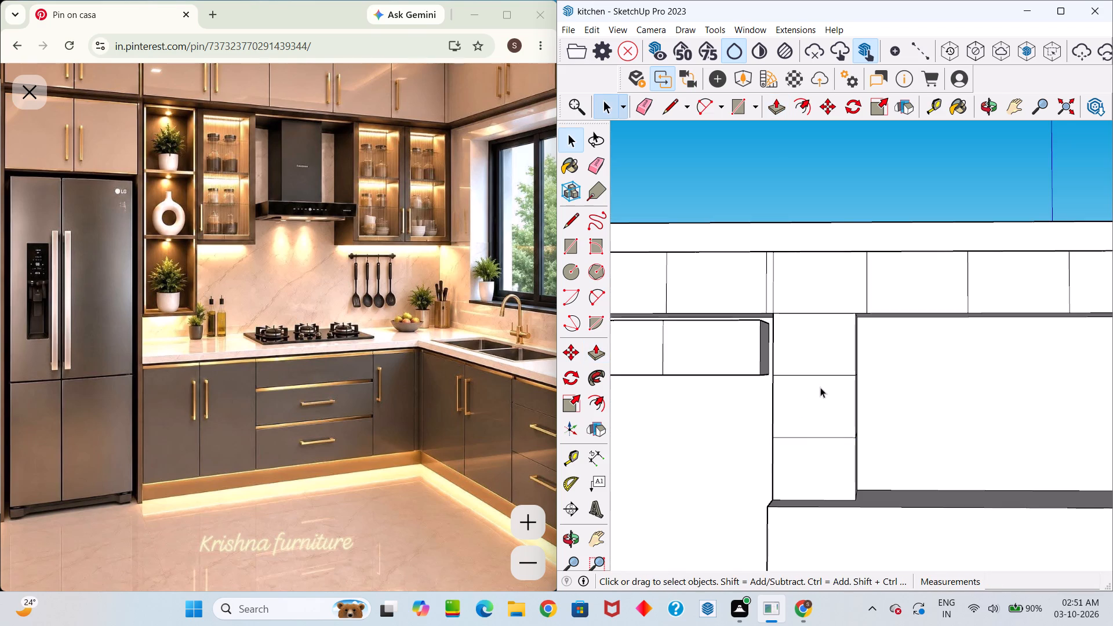
middle_drag(821, 387, 836, 505)
scroll(828, 416, up, 6)
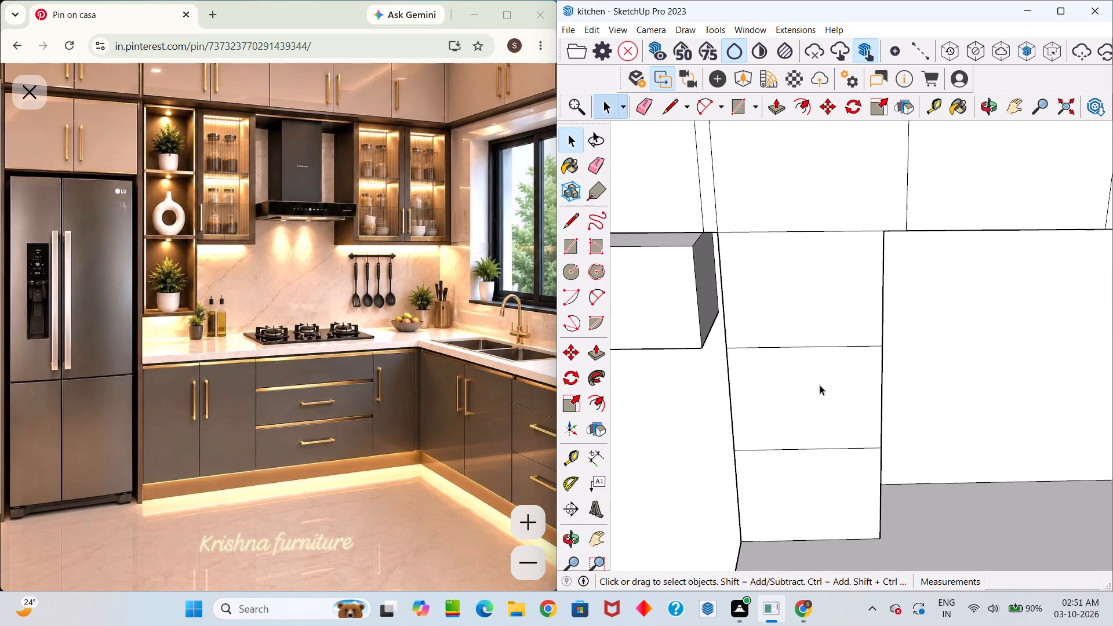
middle_drag(819, 384, 816, 372)
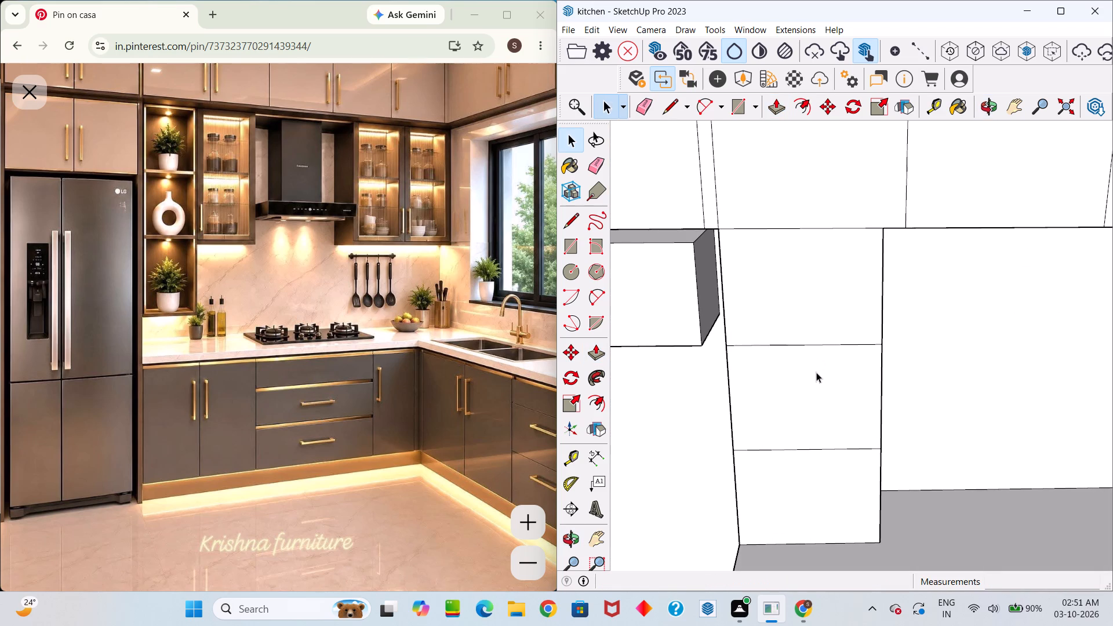
right_click(816, 372)
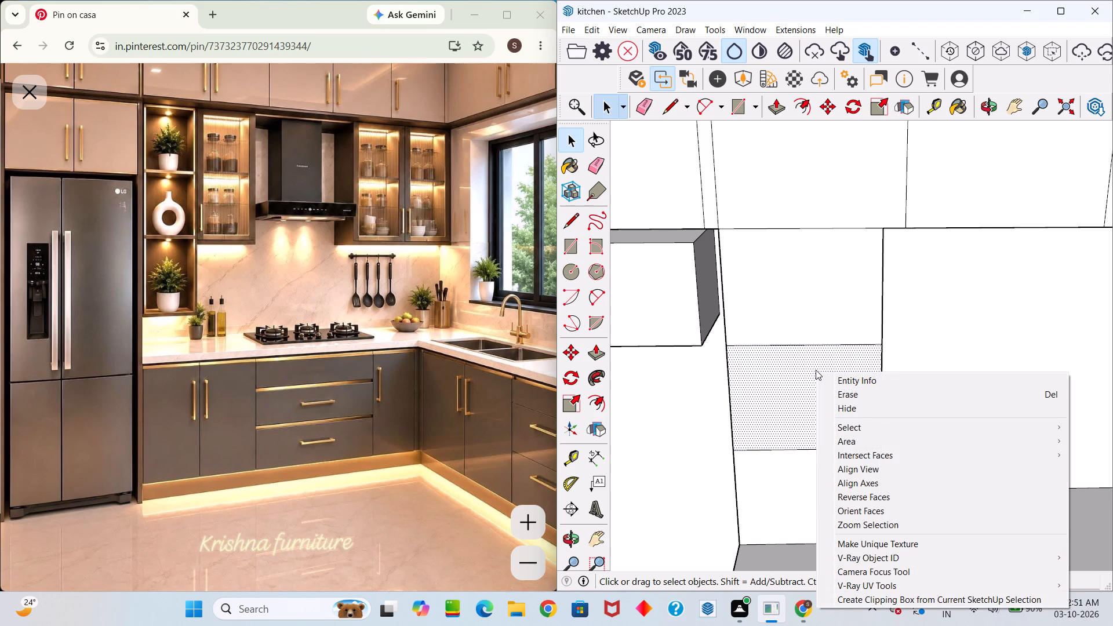
click(908, 278)
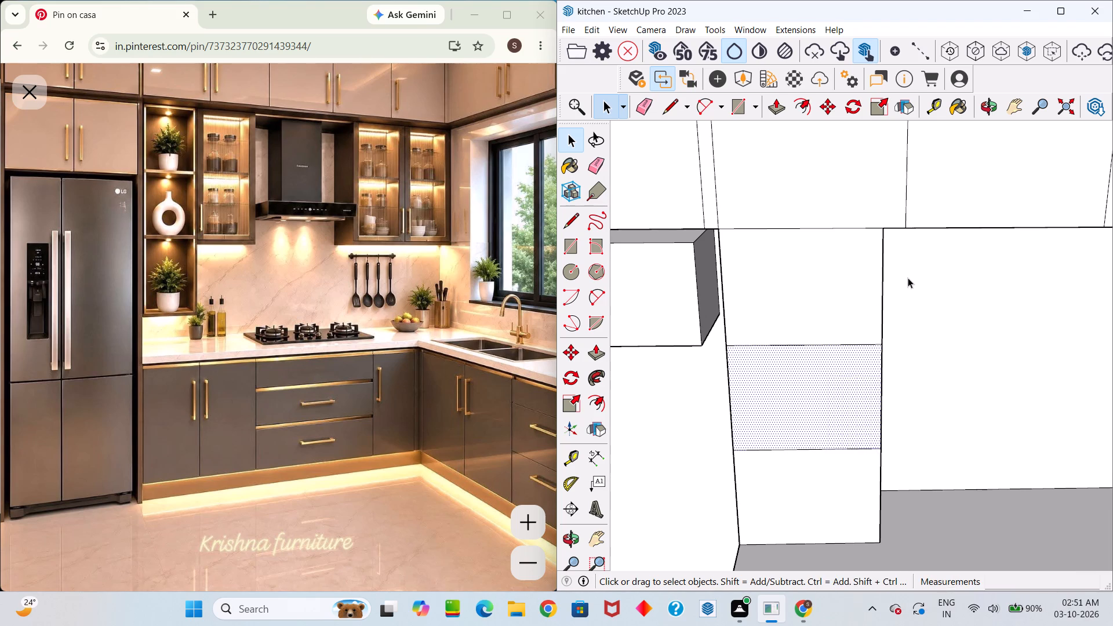
middle_drag(900, 285, 779, 206)
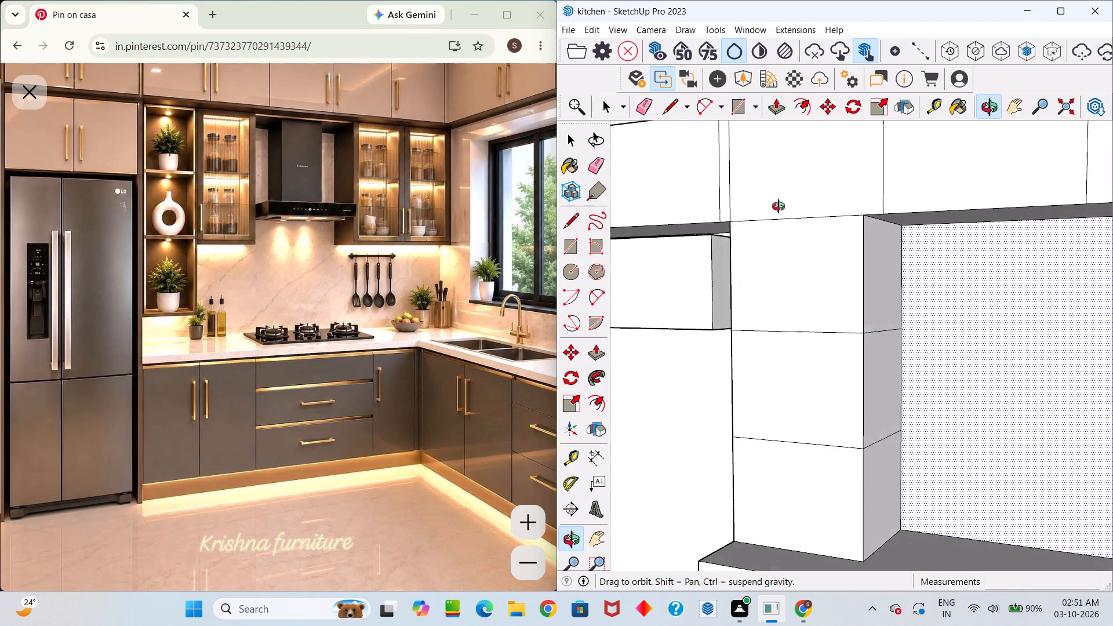
middle_drag(779, 206, 843, 201)
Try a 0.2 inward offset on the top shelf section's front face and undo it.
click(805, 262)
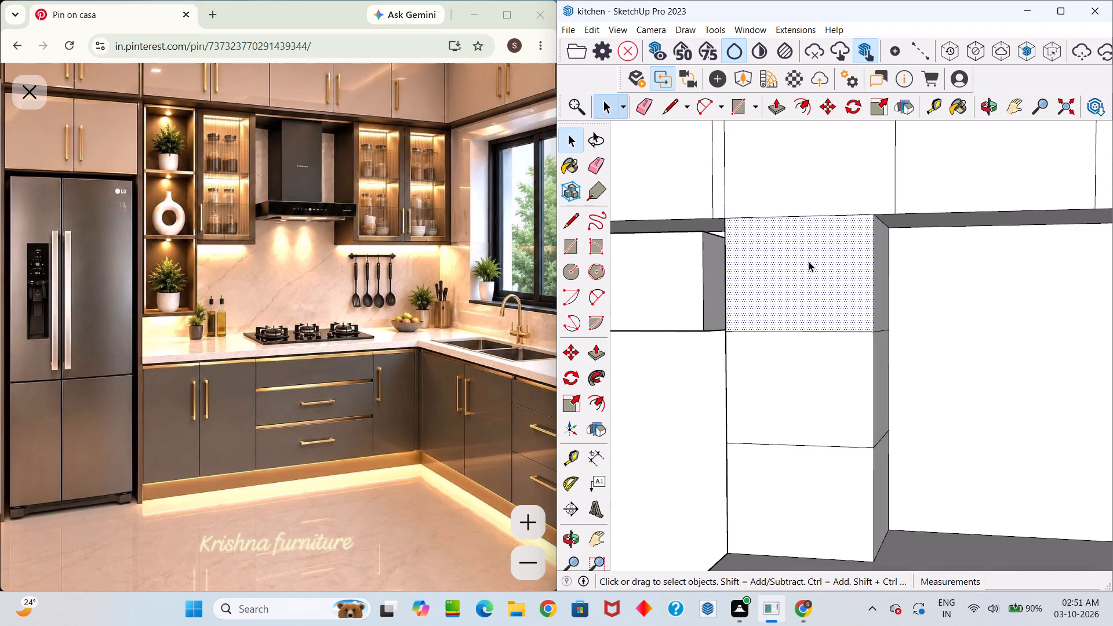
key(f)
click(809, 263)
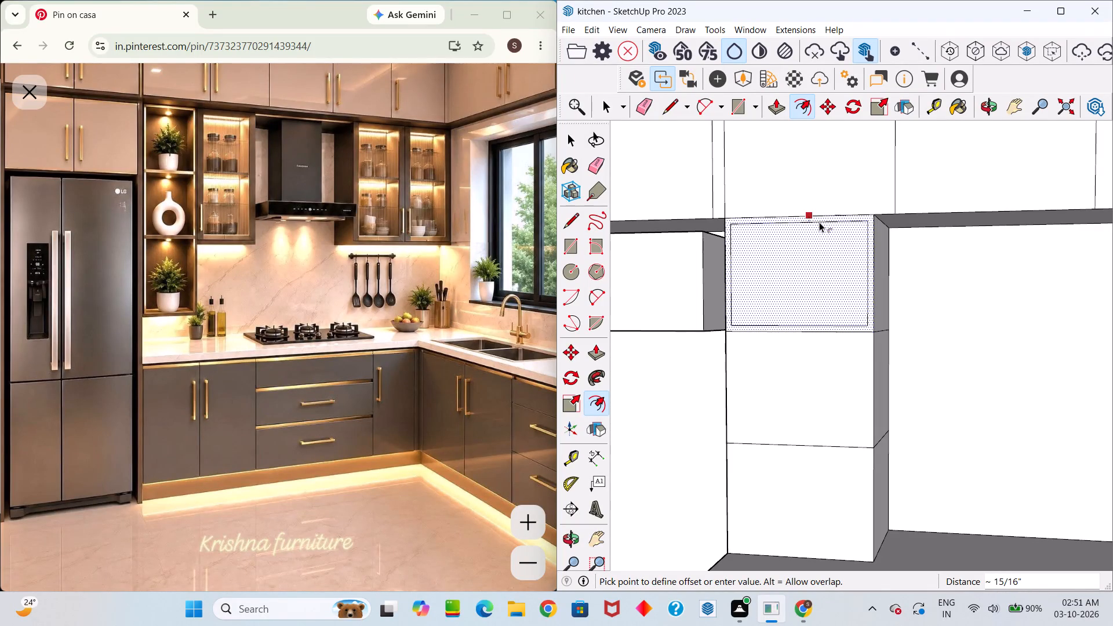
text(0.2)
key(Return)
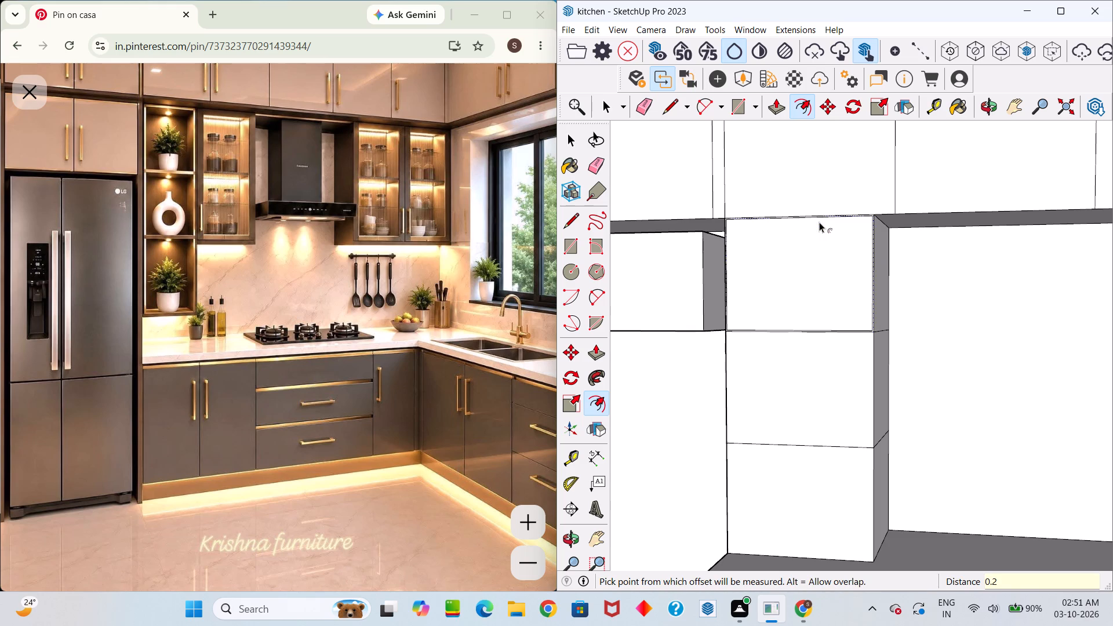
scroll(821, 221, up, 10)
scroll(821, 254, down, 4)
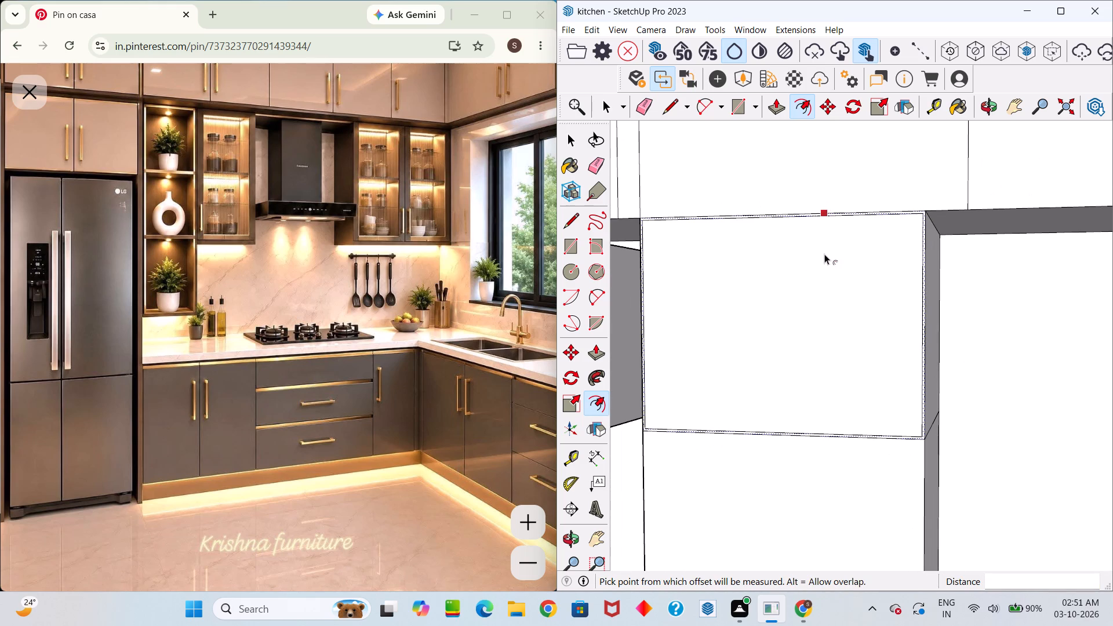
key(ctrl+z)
Offset the outlines of the top and middle shelf sections' front faces inward by 0.5.
click(817, 274)
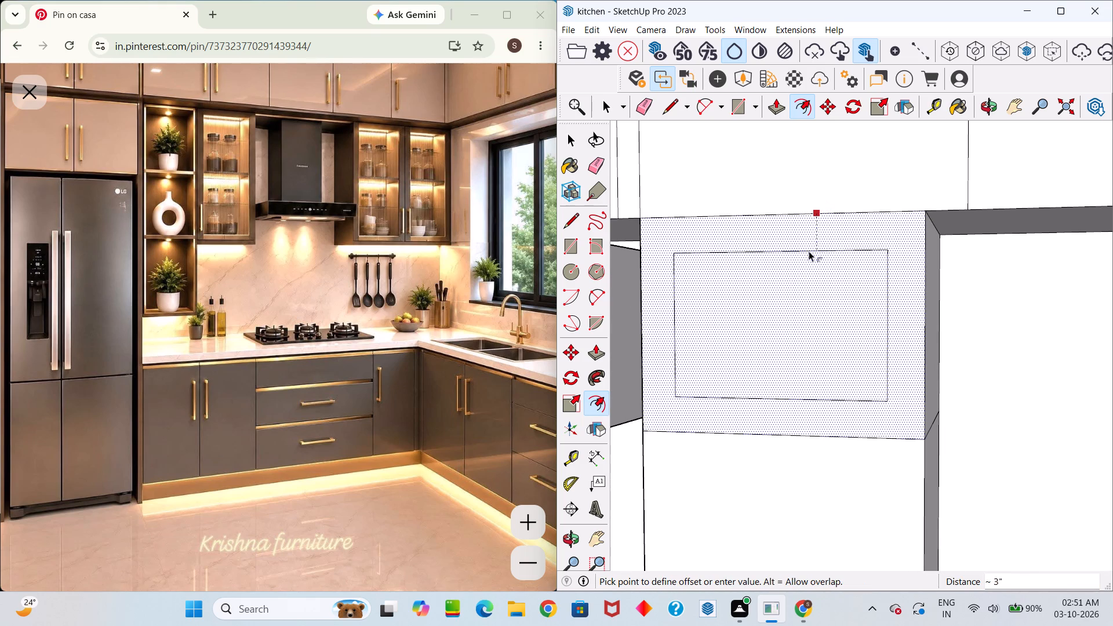
text(0.5)
key(Return)
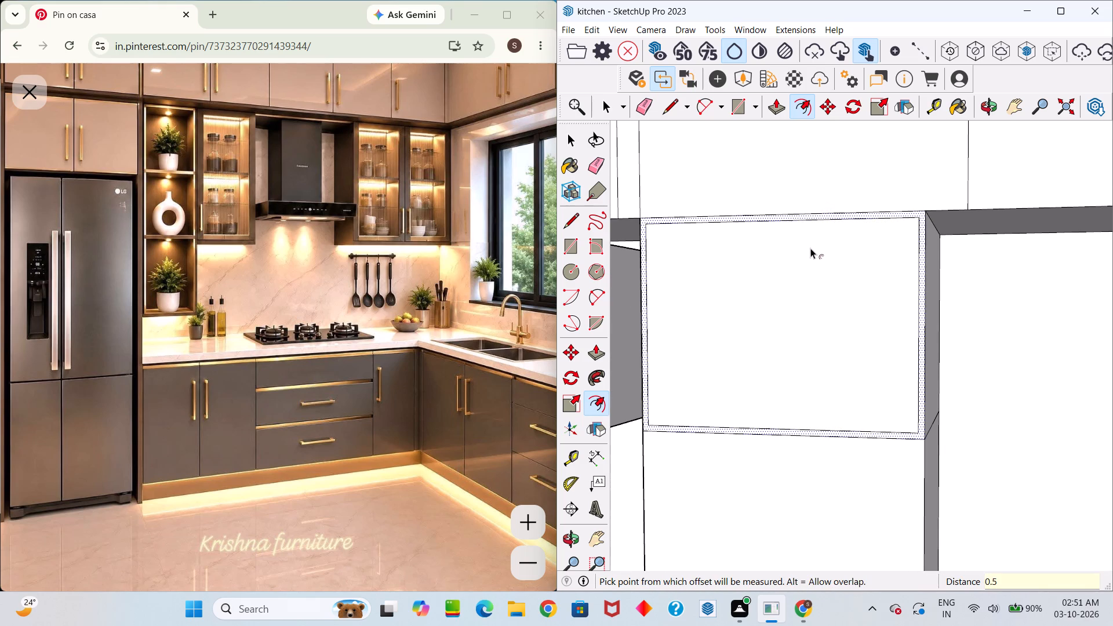
scroll(807, 300, down, 3)
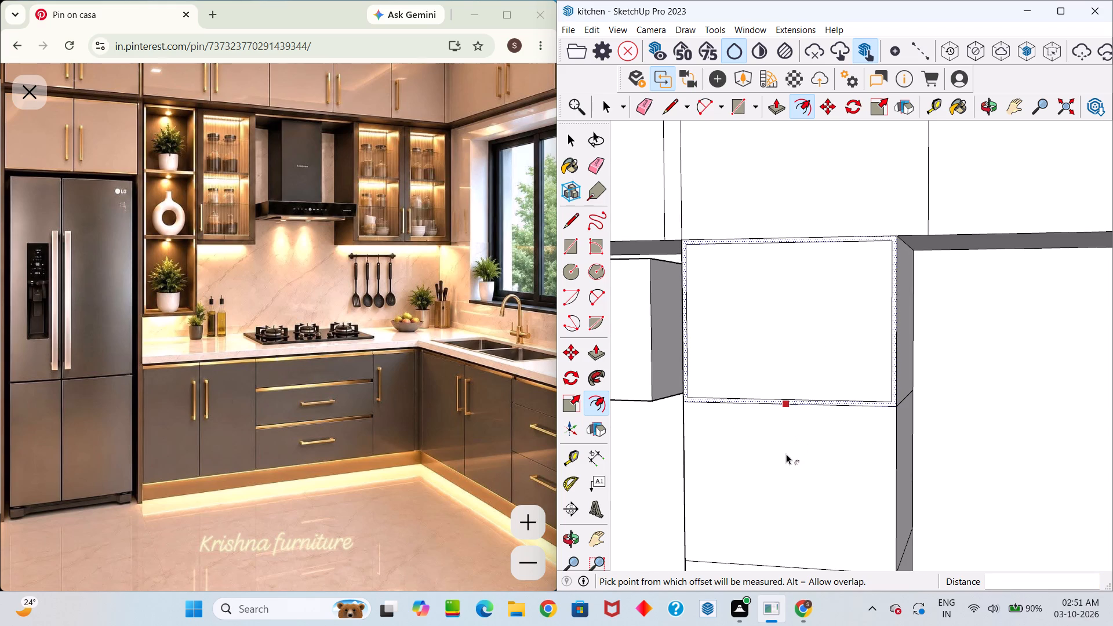
key(space)
click(780, 456)
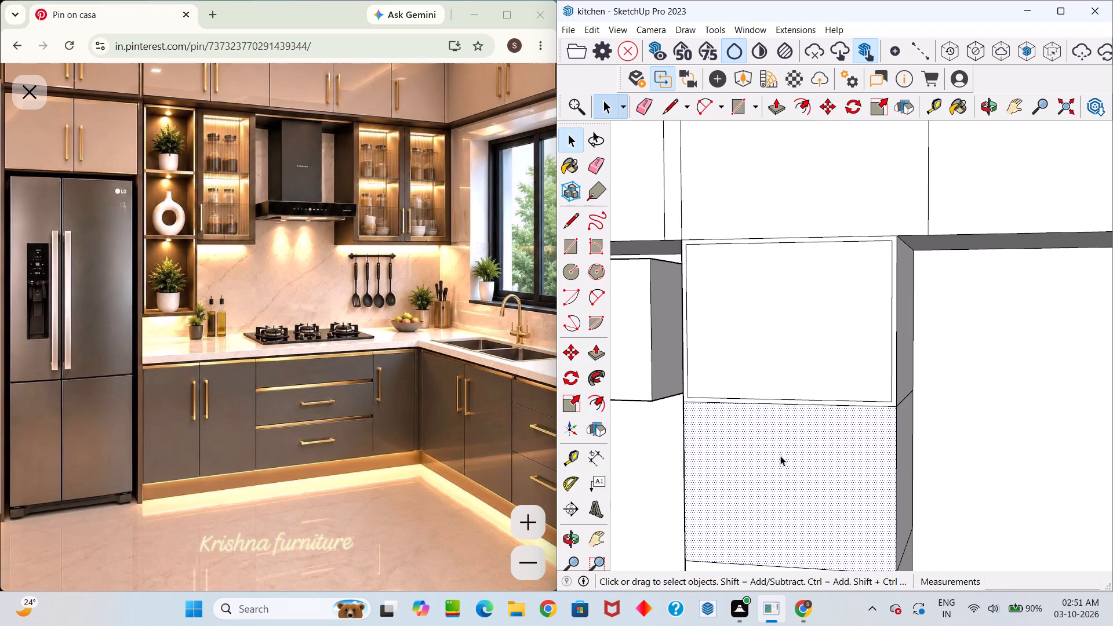
key(f)
double_click(779, 456)
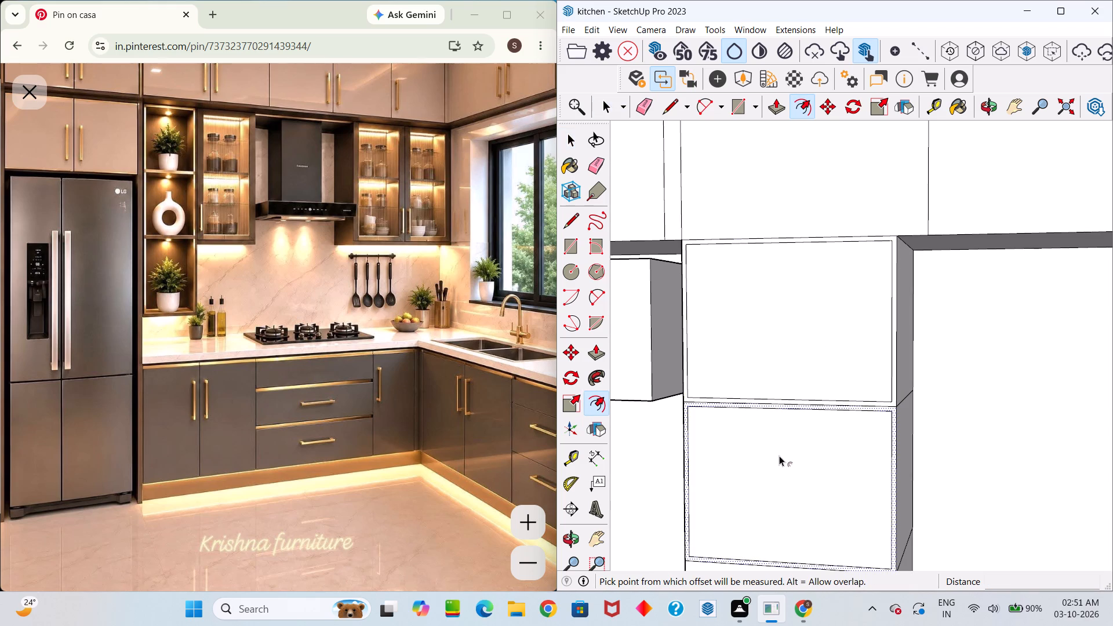
scroll(779, 456, down, 9)
scroll(773, 518, up, 5)
key(space)
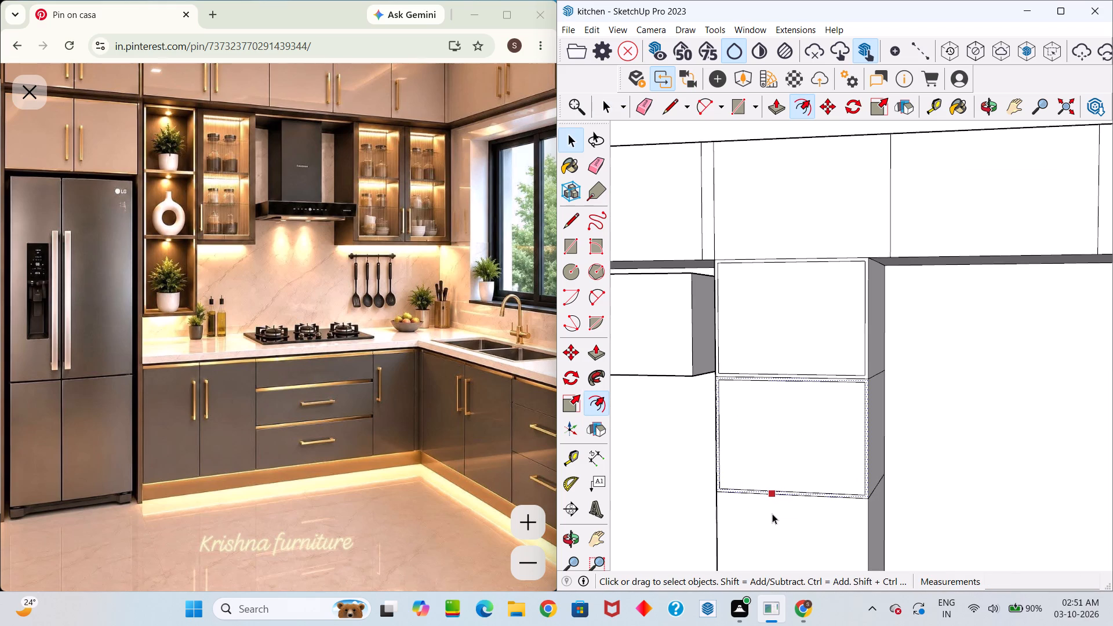
Offset the outline of the bottom shelf section's front face inward by 0.5, matching the two sections above.
click(772, 514)
key(f)
double_click(773, 513)
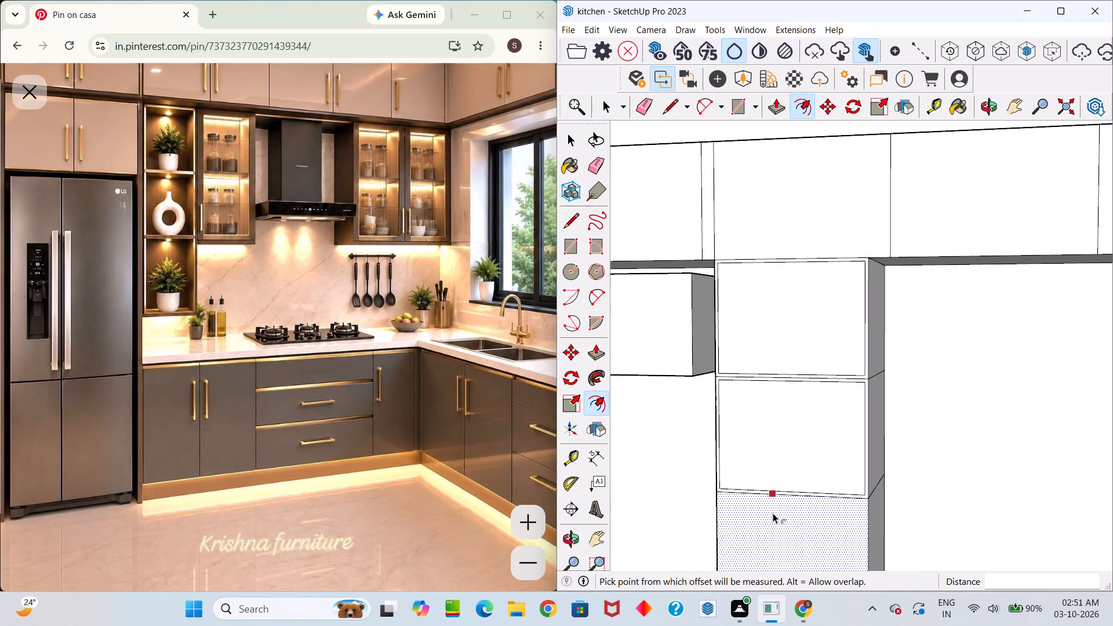
scroll(772, 511, up, 5)
middle_drag(777, 507, 820, 469)
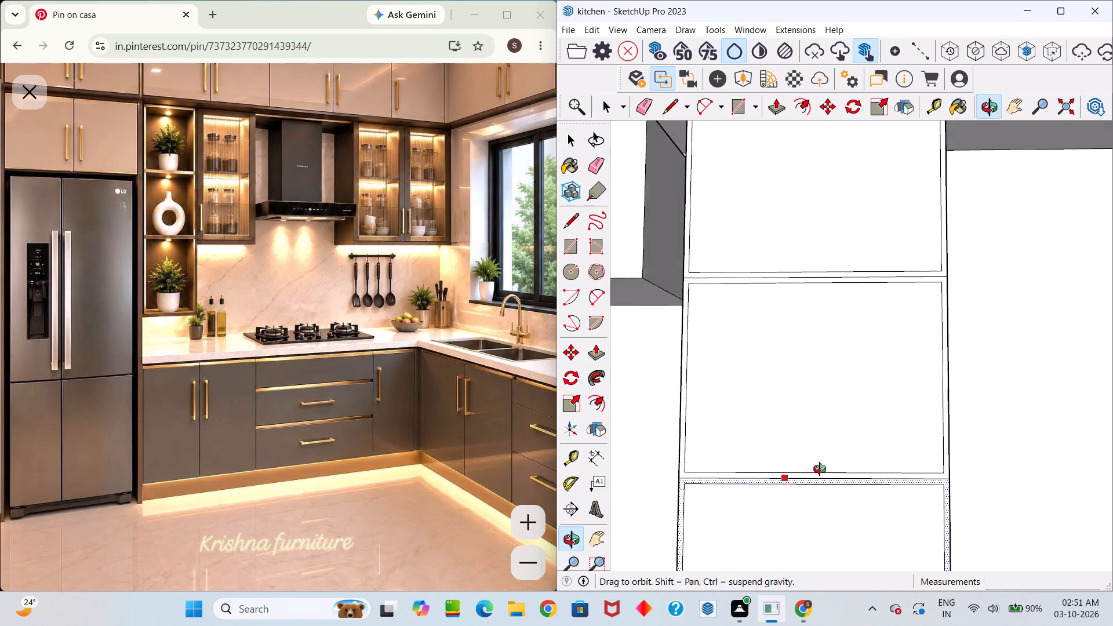
middle_drag(820, 469, 786, 526)
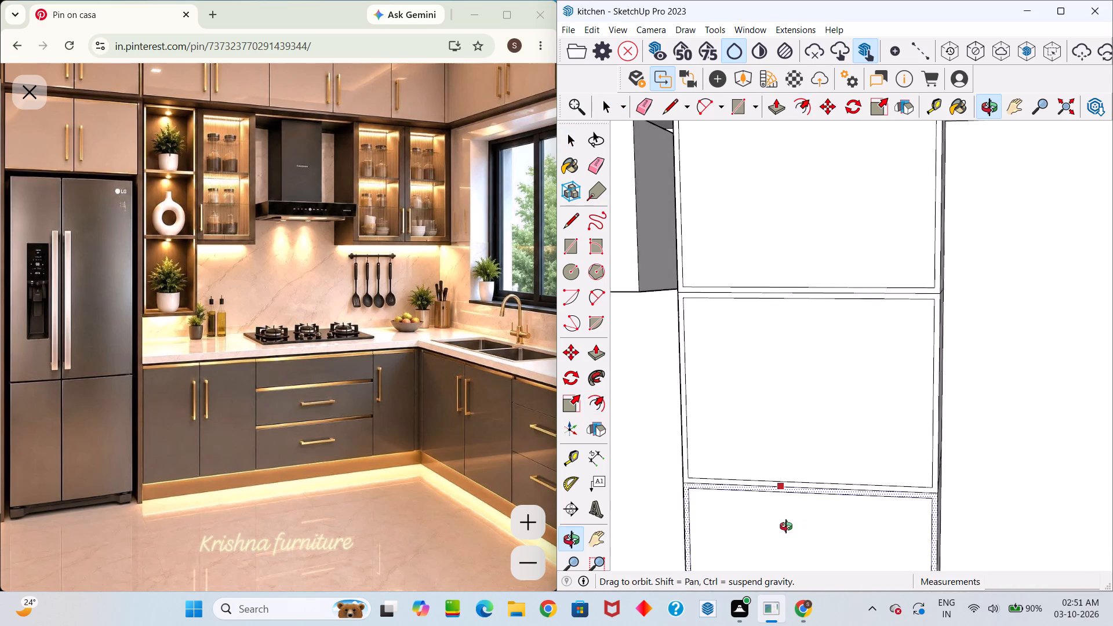
middle_drag(786, 526, 769, 544)
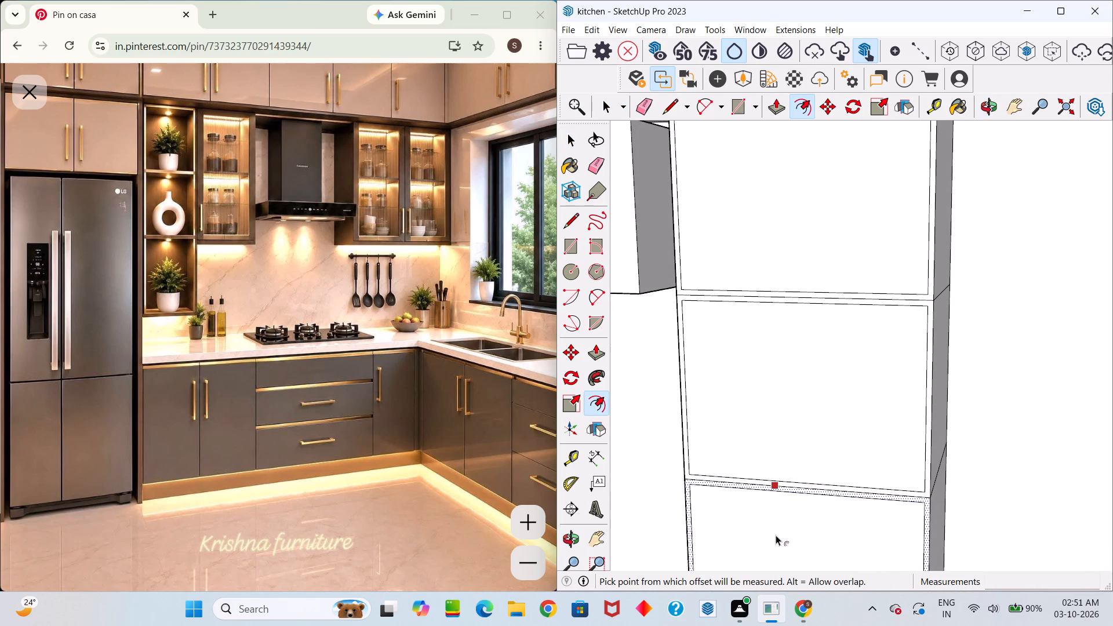
scroll(774, 522, up, 3)
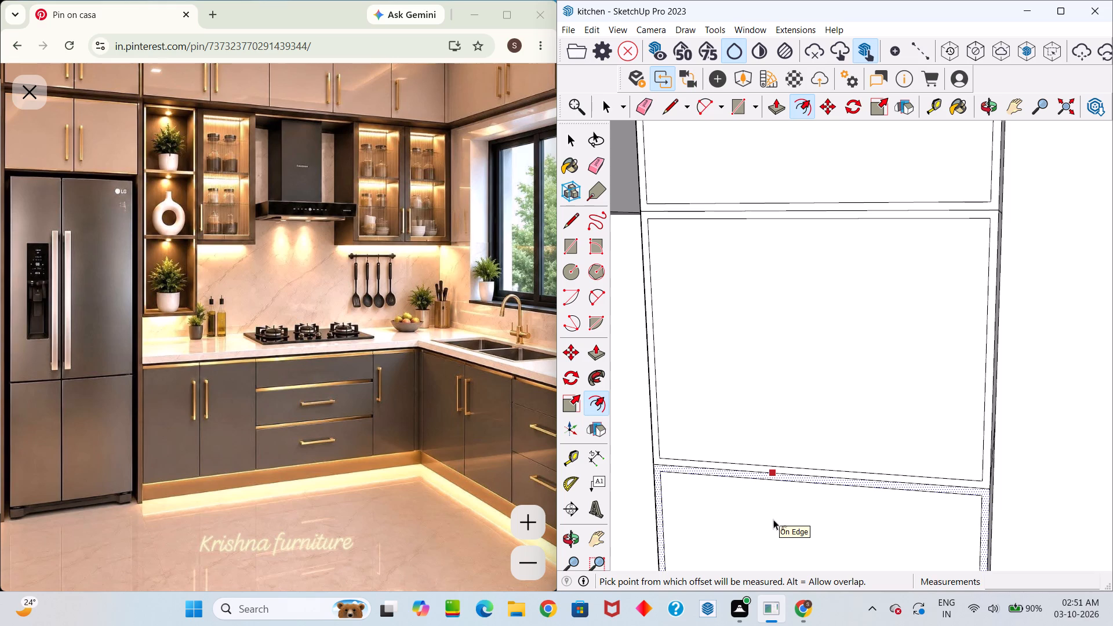
Push/Pull the inner front faces of the middle, bottom and top shelf sections 1' inward to hollow out the openings.
key(space)
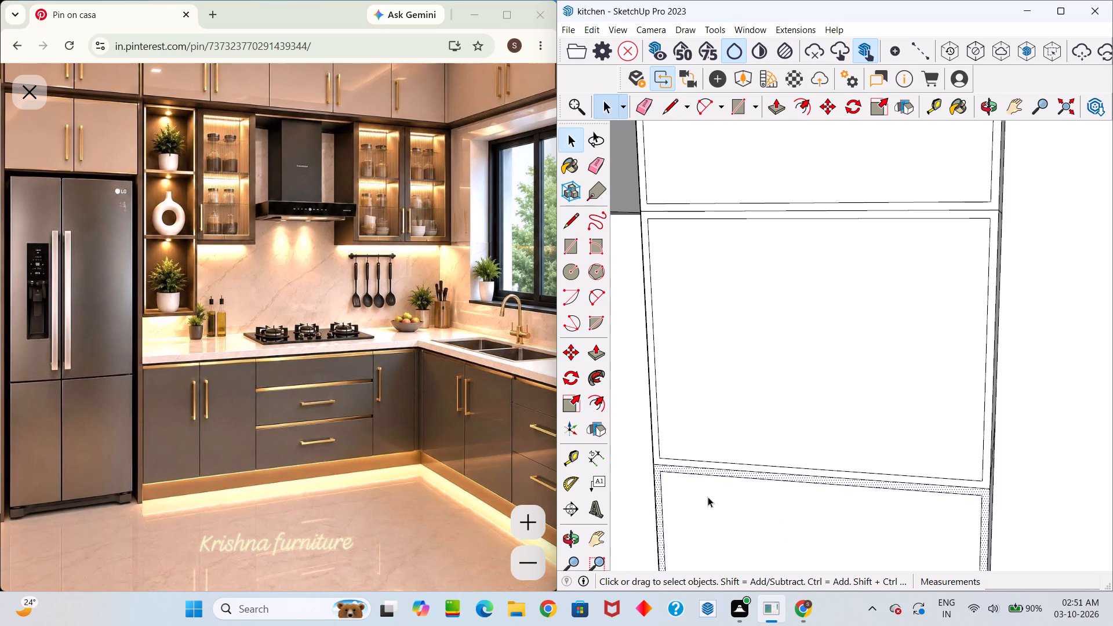
scroll(739, 461, up, 4)
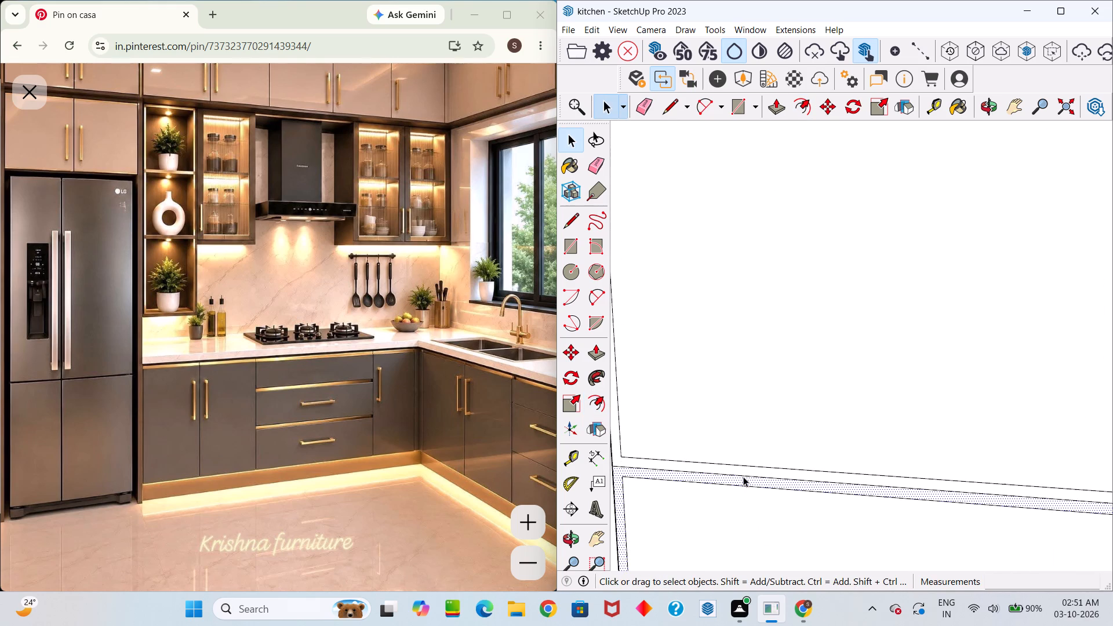
click(745, 474)
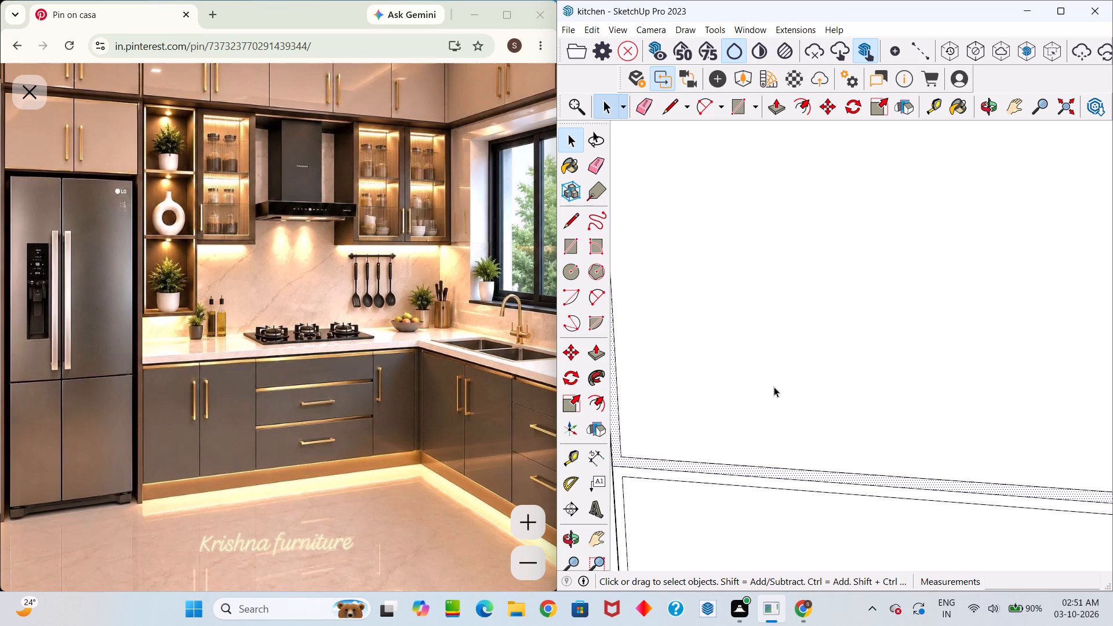
click(774, 384)
scroll(781, 395, down, 4)
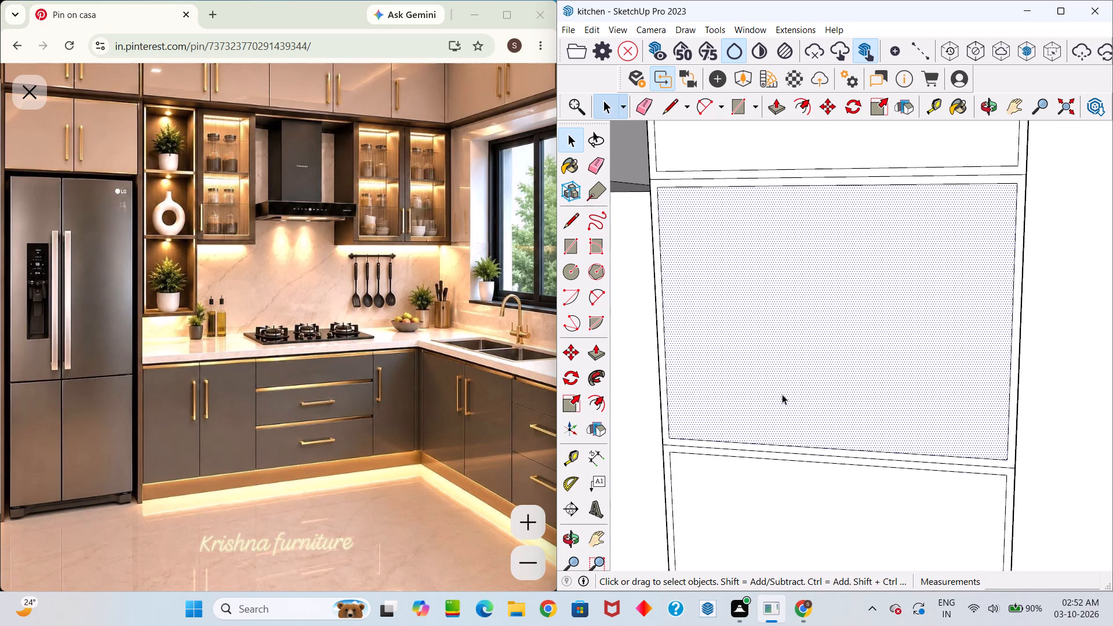
key(p)
click(783, 394)
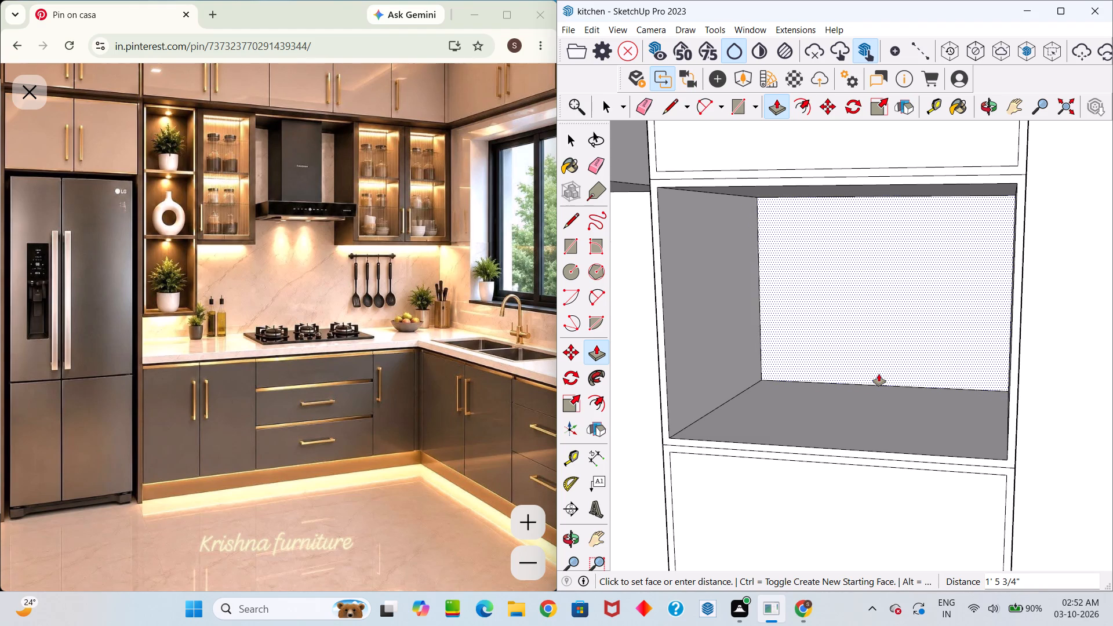
text(1')
key(Return)
scroll(871, 379, down, 2)
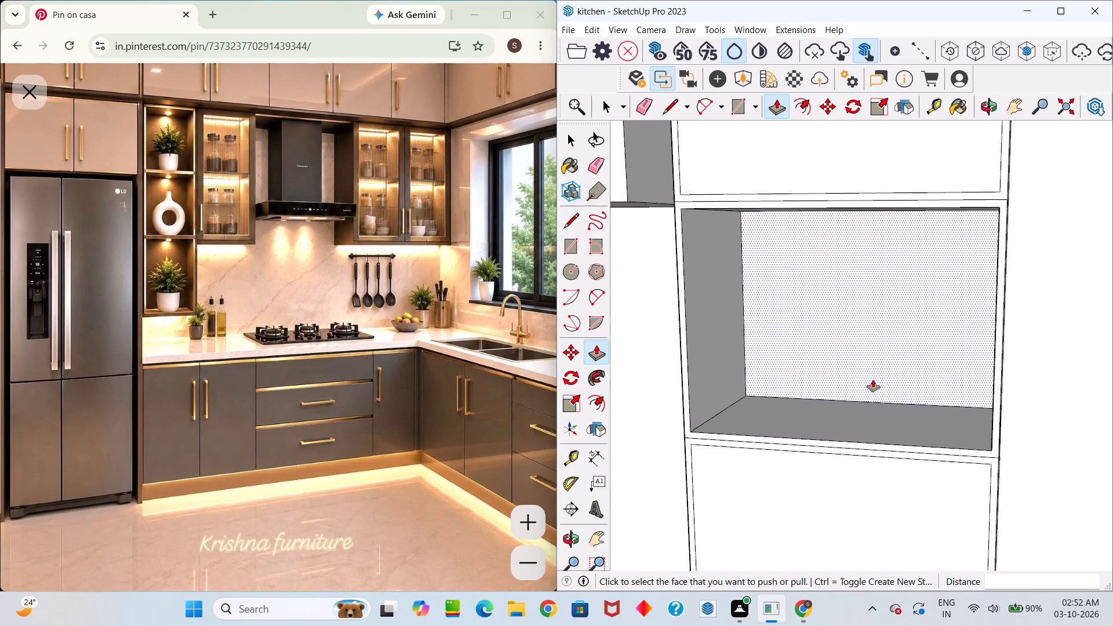
scroll(873, 380, down, 5)
double_click(856, 476)
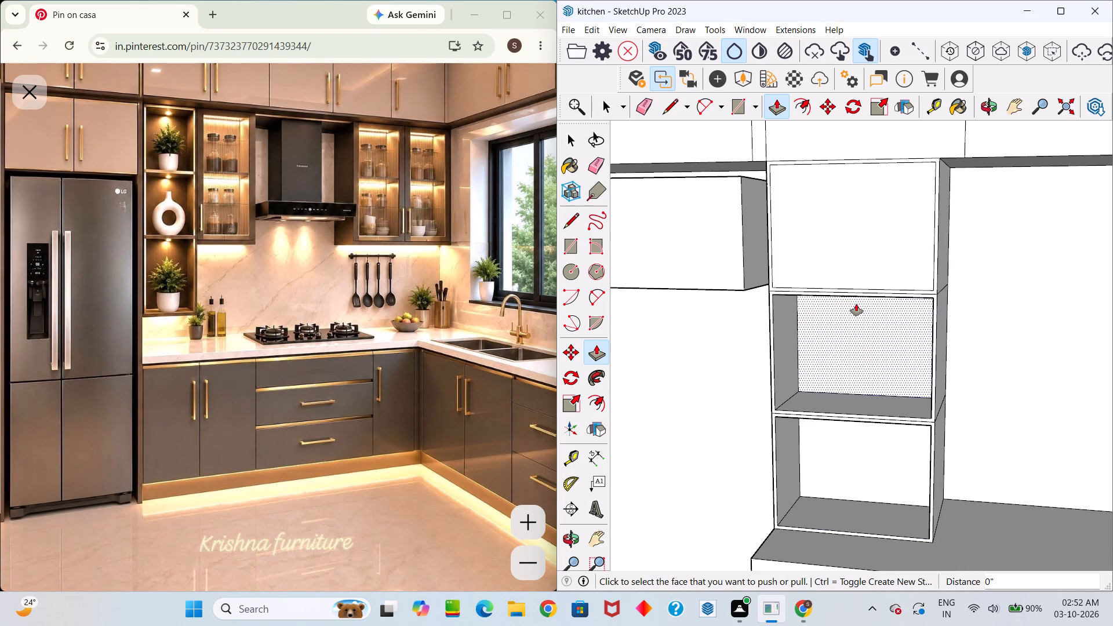
double_click(861, 241)
Erase the dividing edges on the shelf frame's front between the top and middle sections and between the middle and bottom sections.
middle_drag(872, 283, 898, 315)
scroll(903, 307, up, 11)
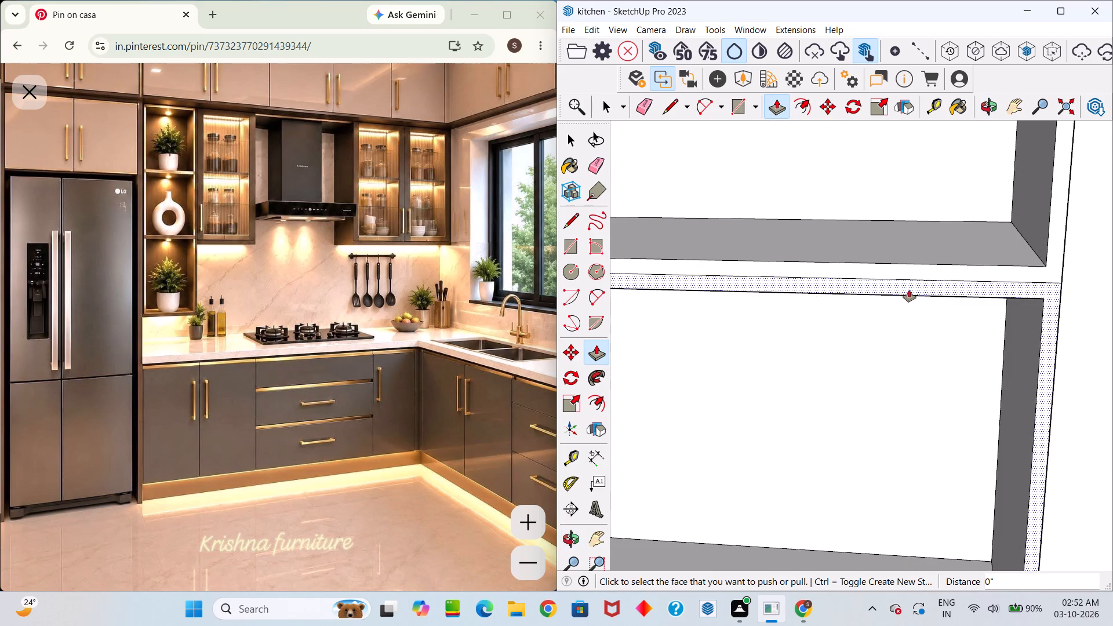
key(e)
click(914, 279)
scroll(913, 282, down, 6)
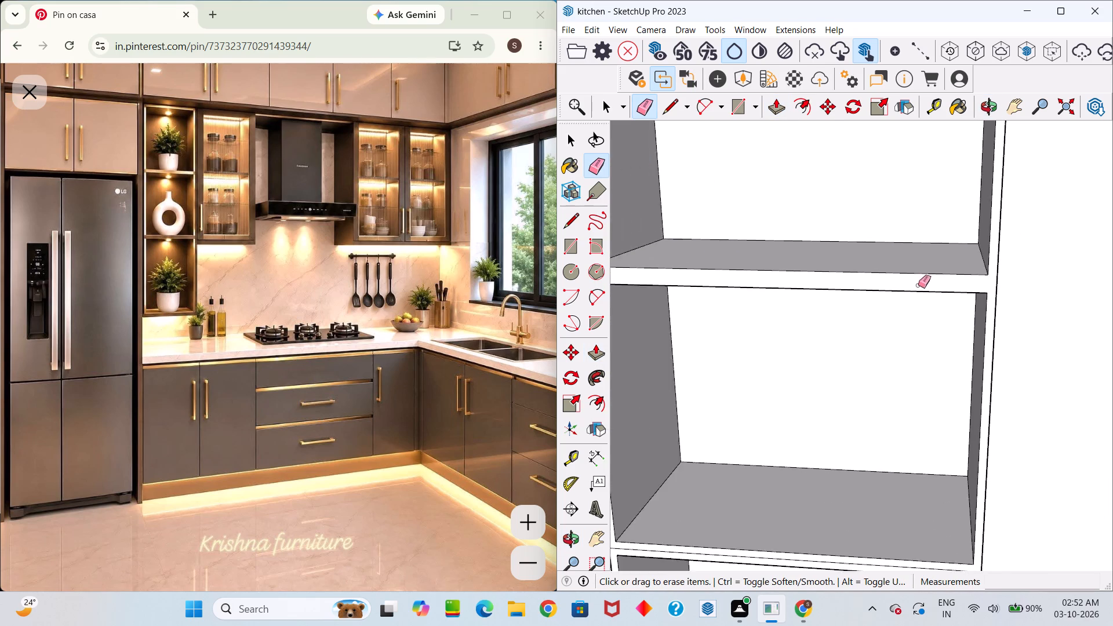
scroll(918, 285, down, 5)
scroll(905, 434, up, 5)
click(917, 476)
scroll(916, 436, down, 2)
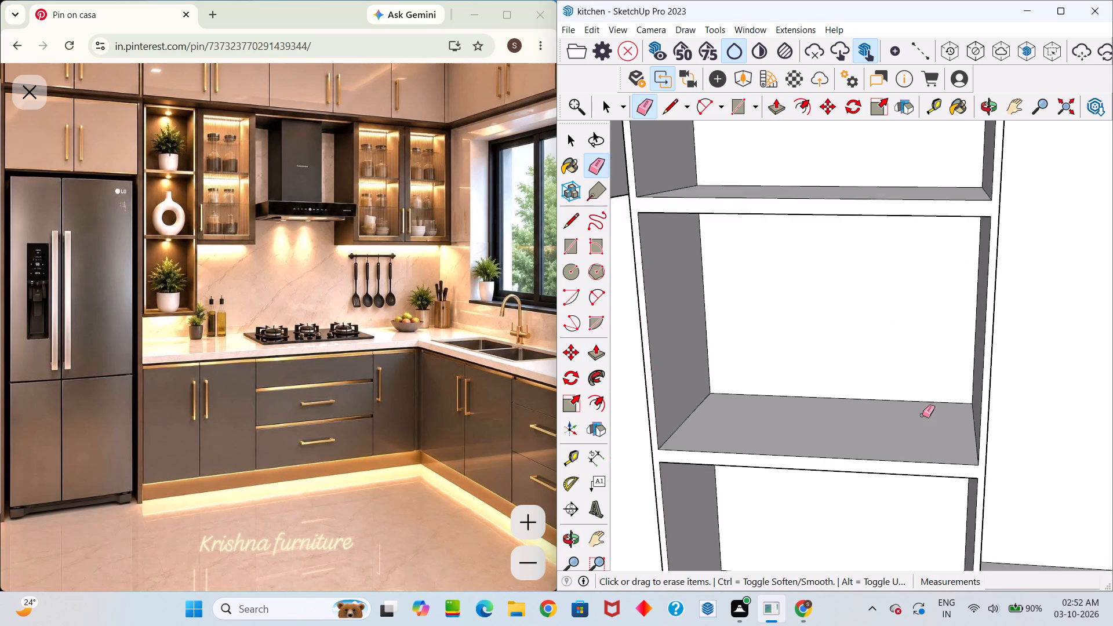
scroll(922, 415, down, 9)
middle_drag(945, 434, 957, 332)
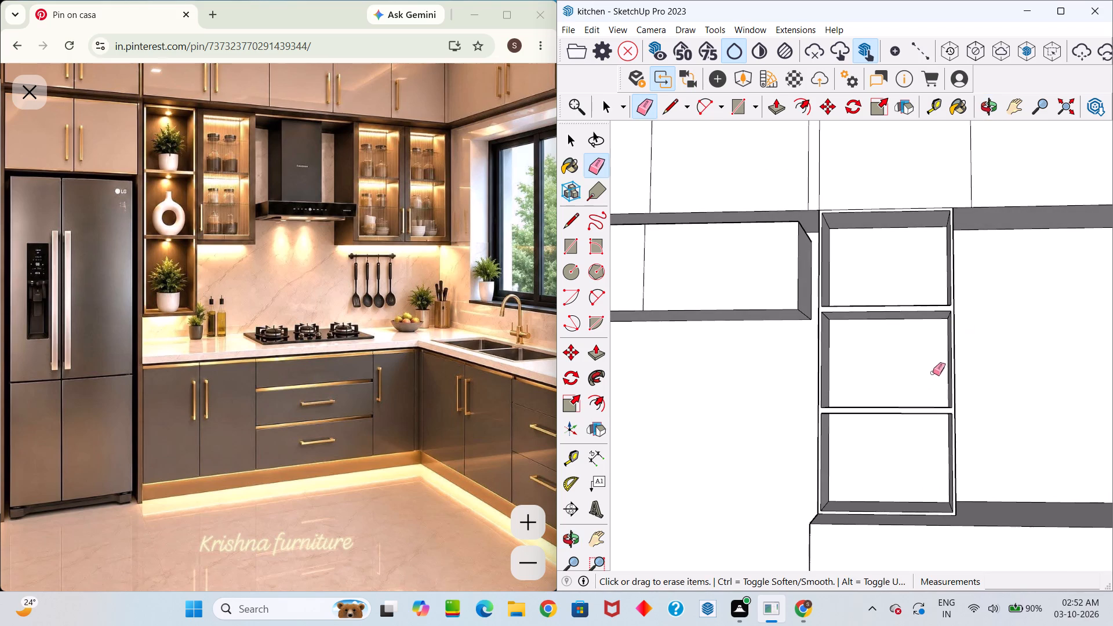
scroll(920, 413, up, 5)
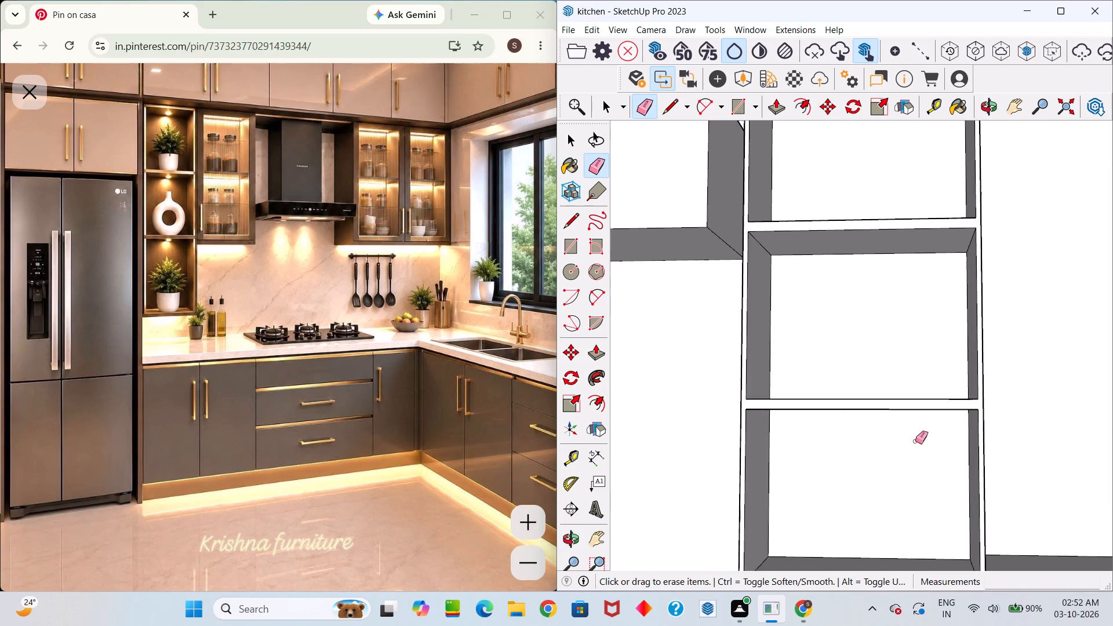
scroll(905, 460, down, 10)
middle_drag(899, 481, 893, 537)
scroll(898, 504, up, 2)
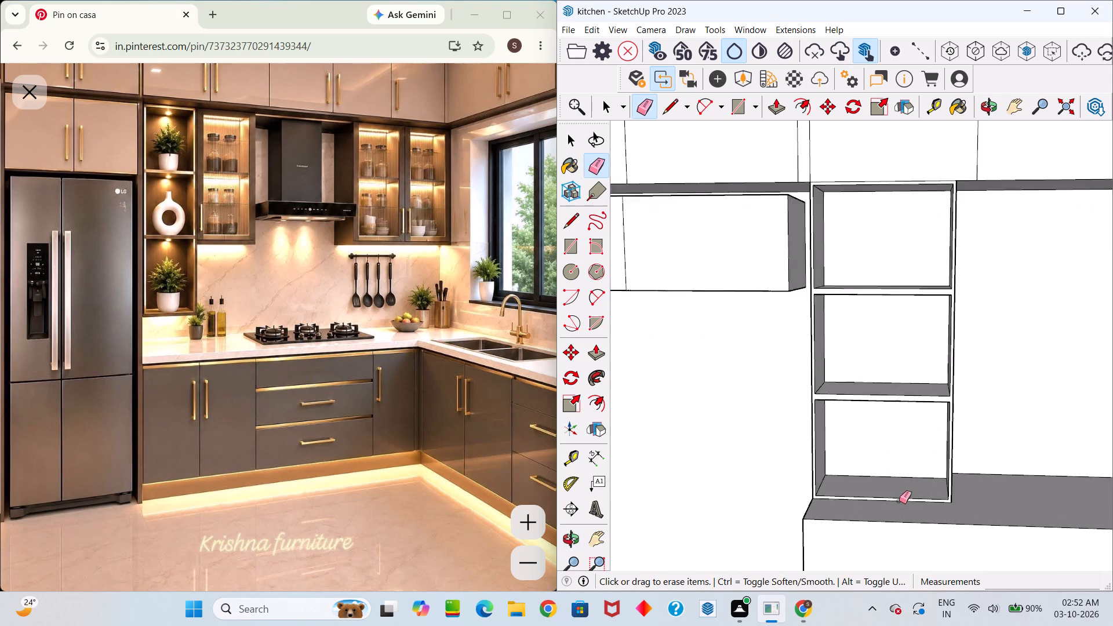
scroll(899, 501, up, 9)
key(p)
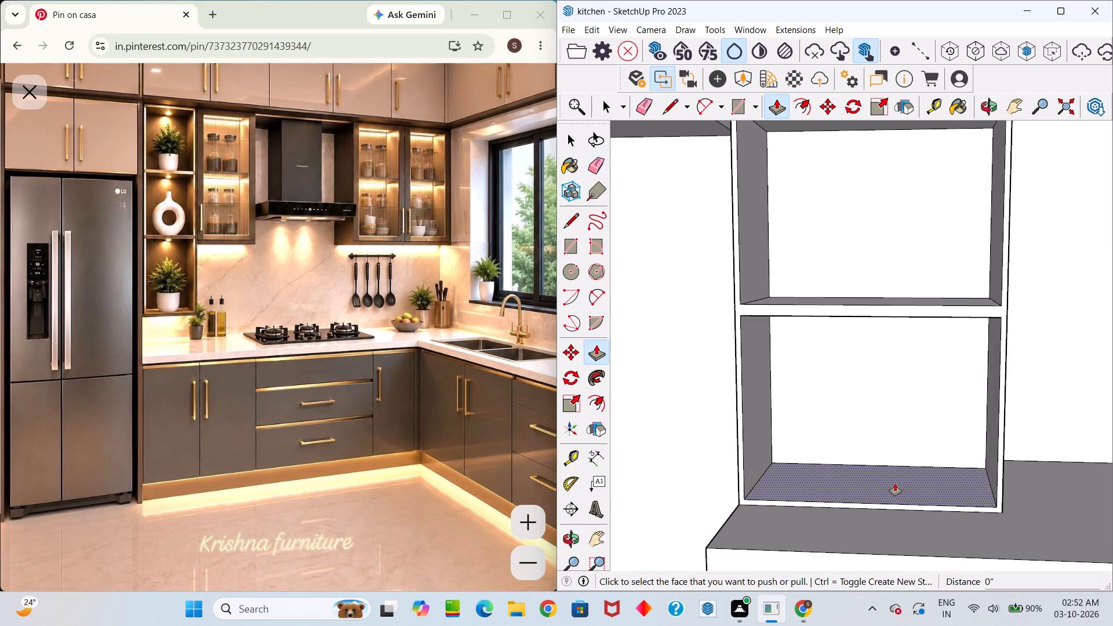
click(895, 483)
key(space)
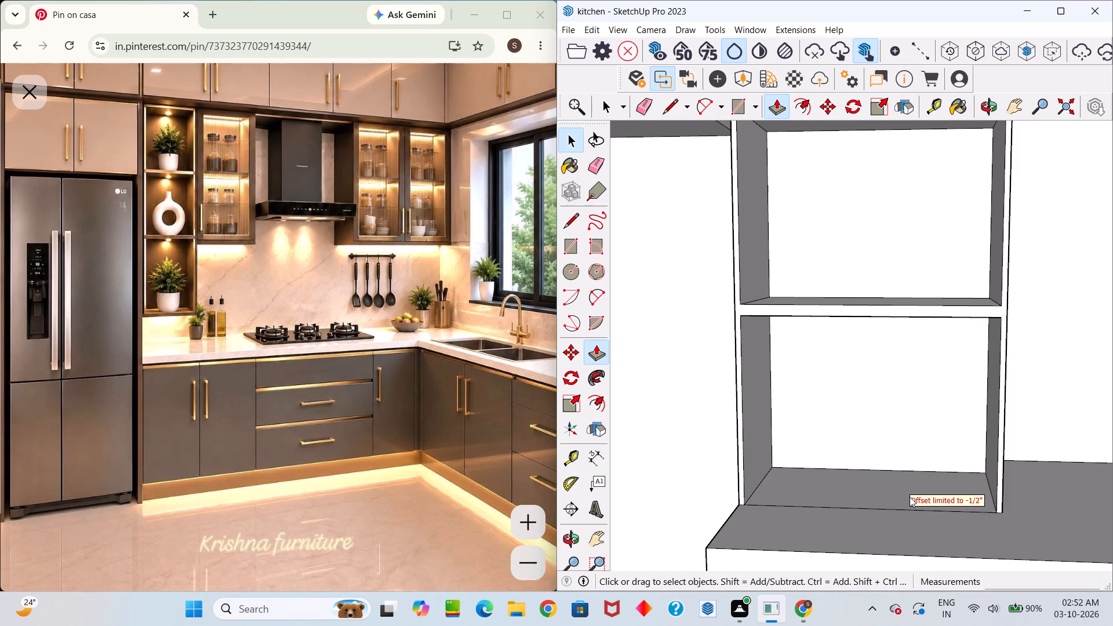
Measure the thickness of the frame's bottom board under the lowest shelf opening.
scroll(908, 500, up, 6)
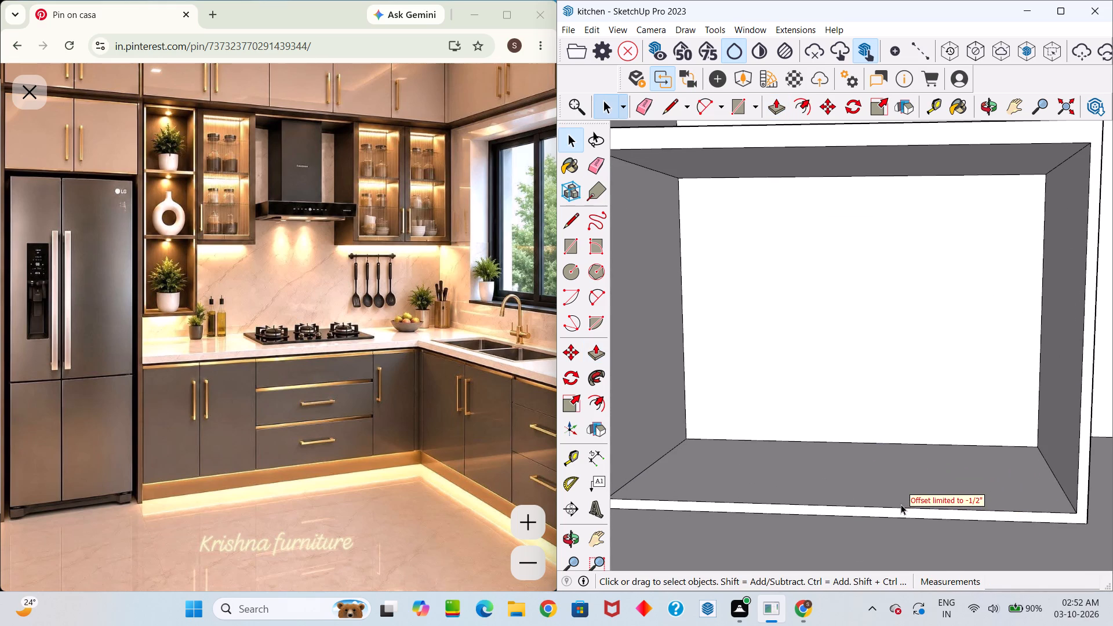
key(t)
click(901, 505)
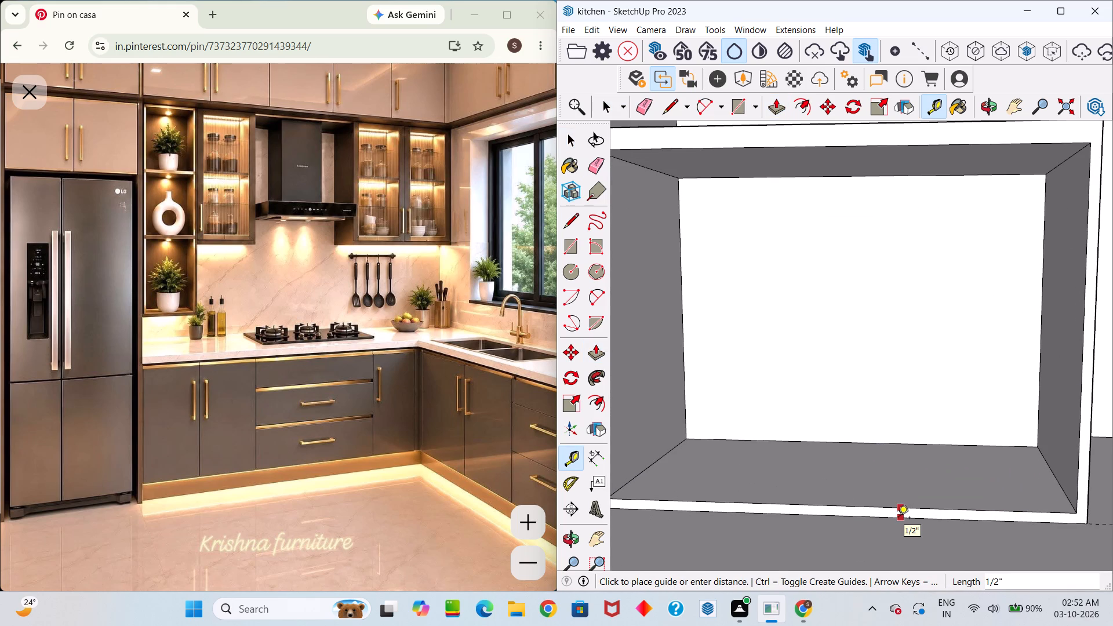
key(space)
Push/Pull the floor of the lowest shelf opening up by 1/2" to thicken the bottom board.
click(904, 495)
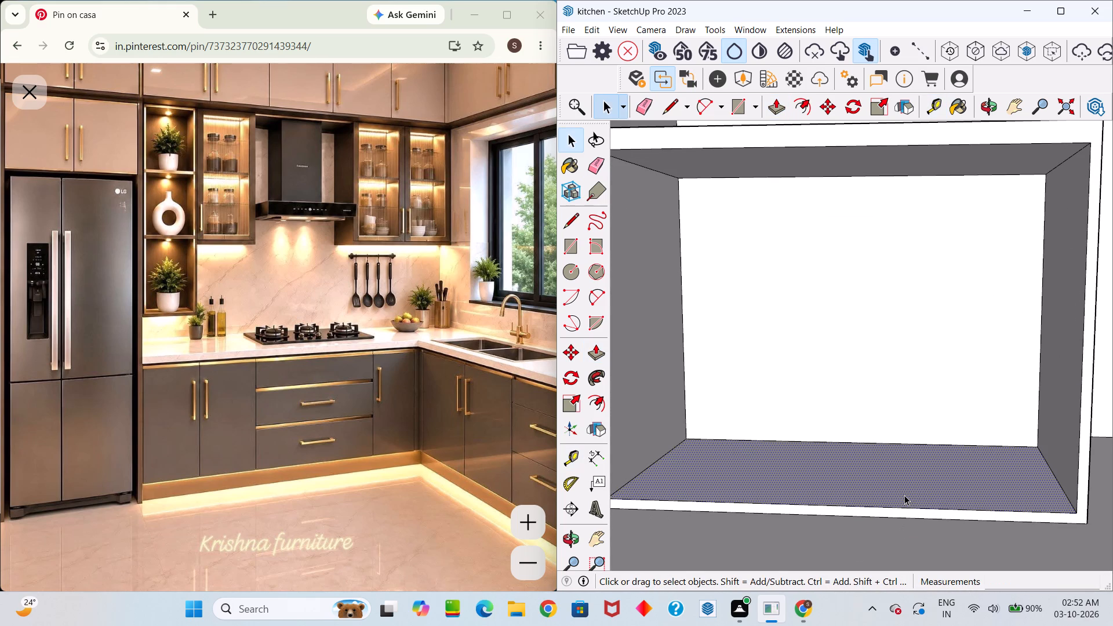
key(p)
click(904, 495)
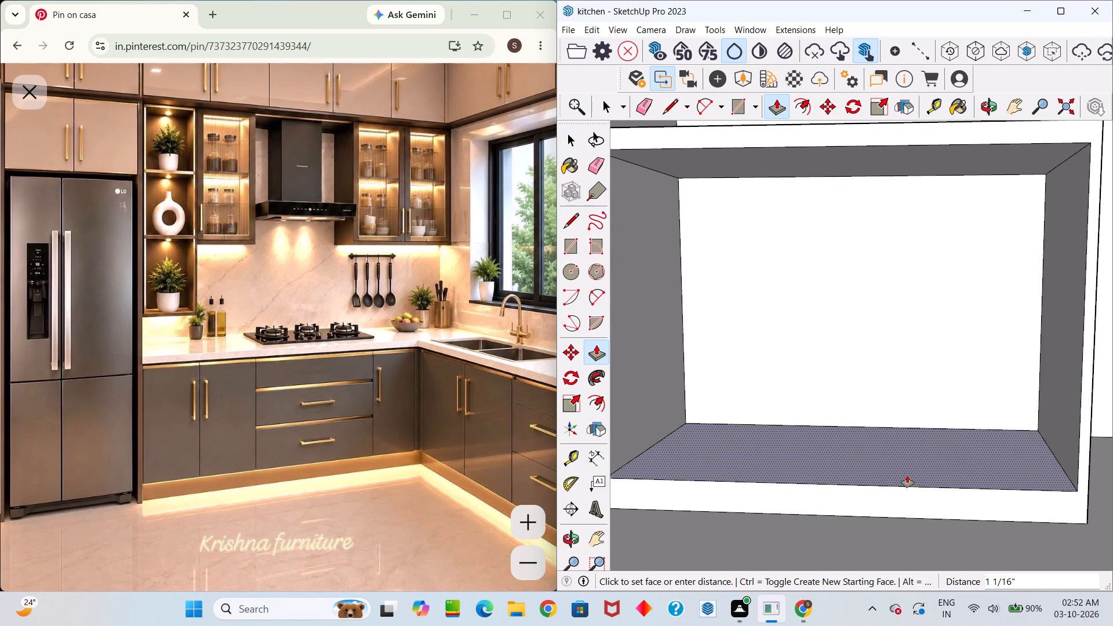
key(1)
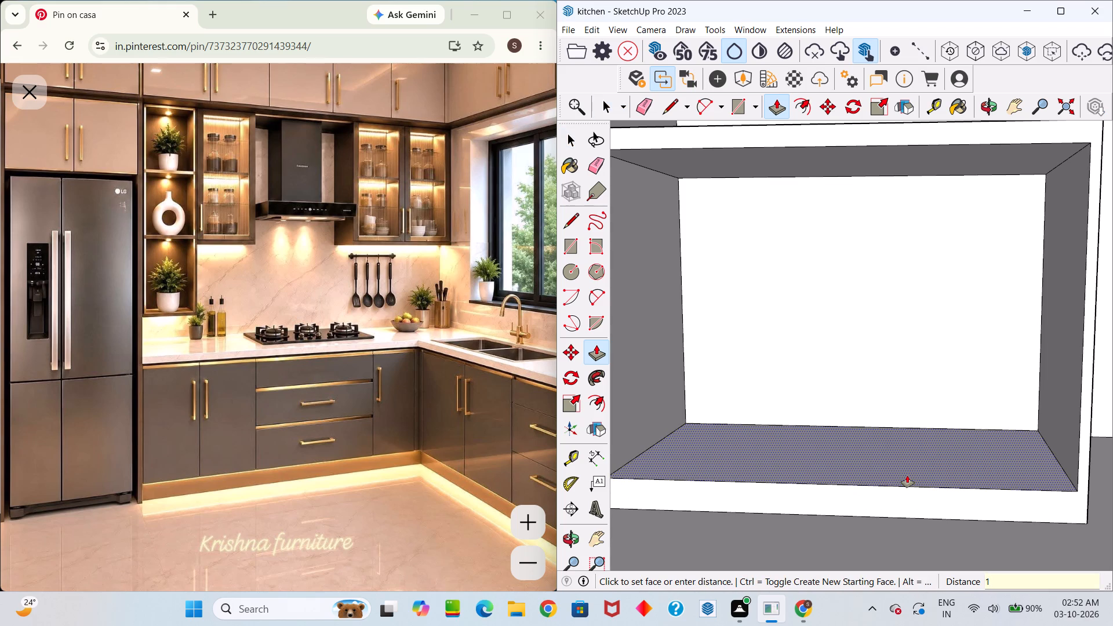
text(/2)
key(Return)
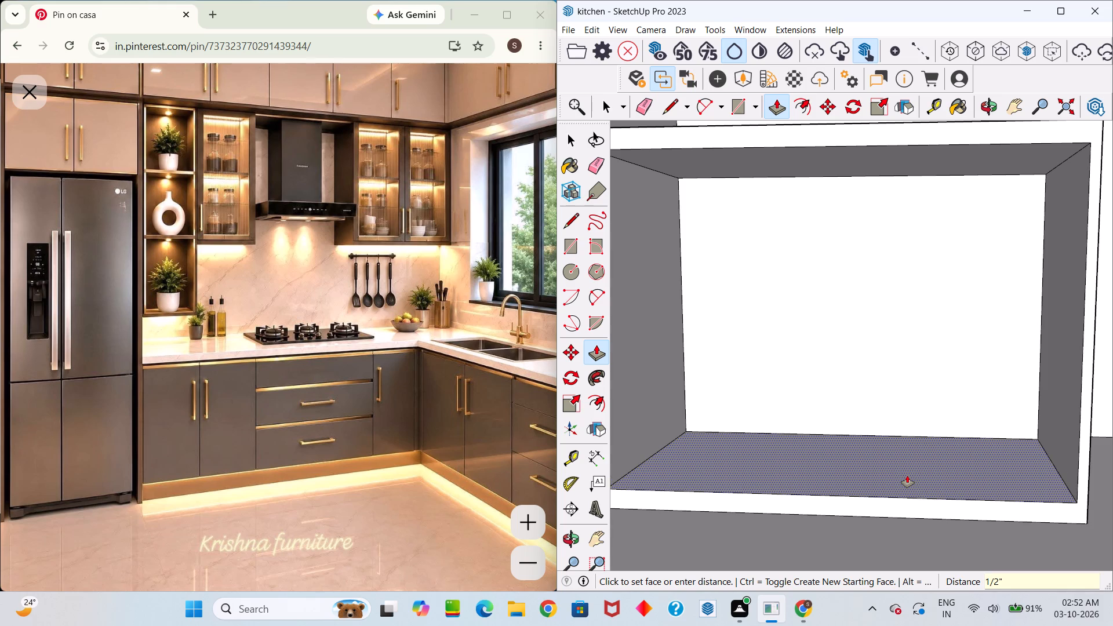
Examine the hollowed shelf unit against the wall cabinets, base cabinet and window wall from inside and outside the room.
scroll(908, 475, down, 10)
middle_drag(938, 451, 944, 504)
scroll(950, 468, down, 5)
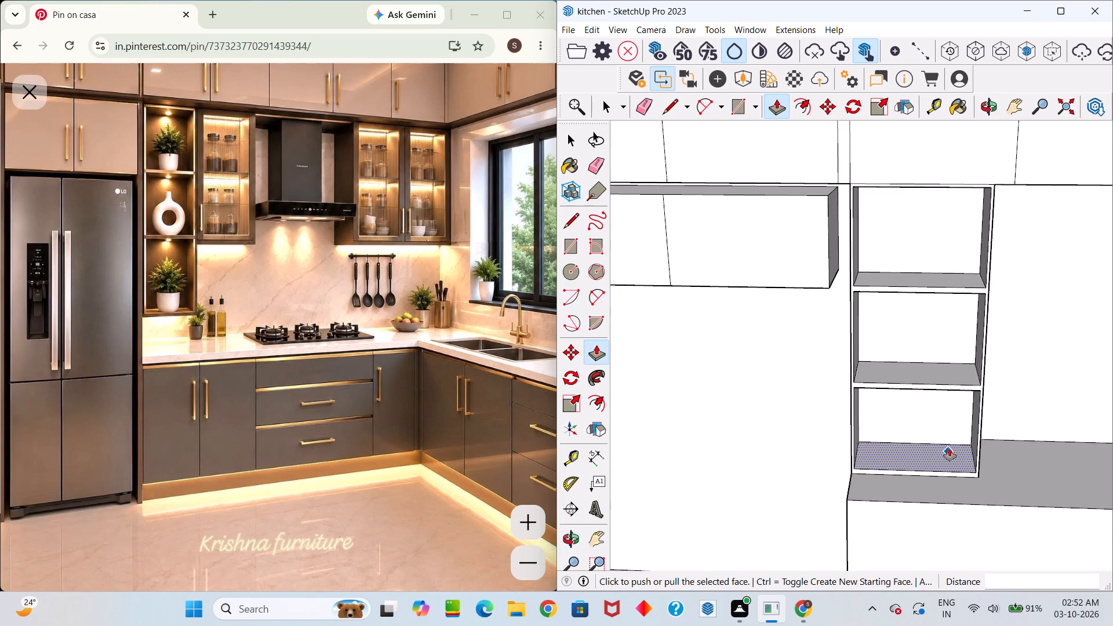
scroll(950, 449, down, 6)
middle_drag(946, 393, 828, 355)
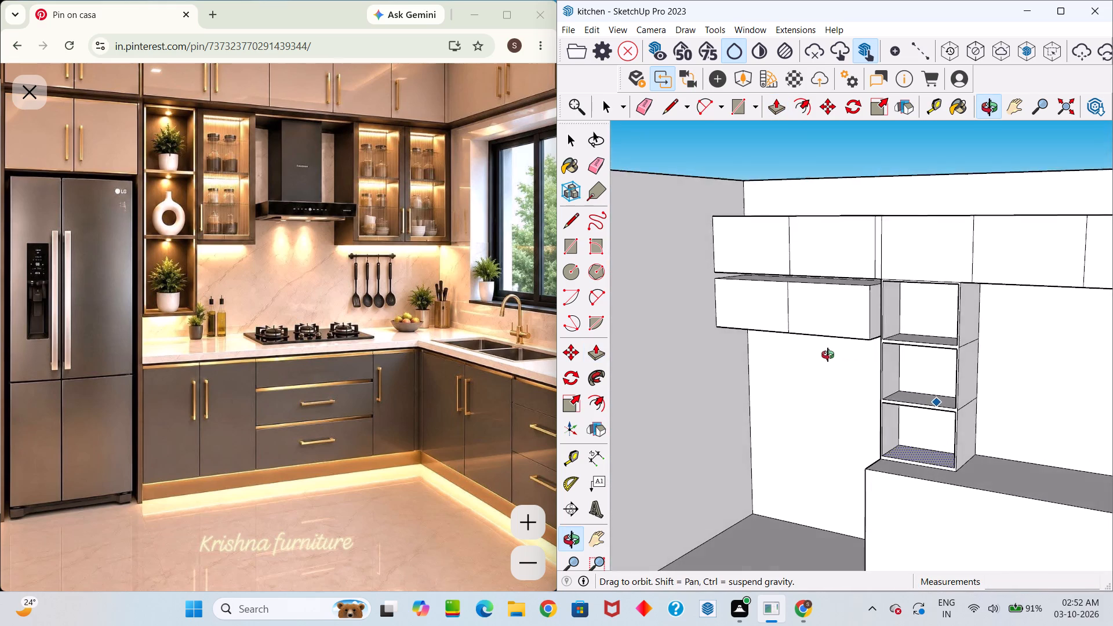
middle_drag(828, 355, 703, 377)
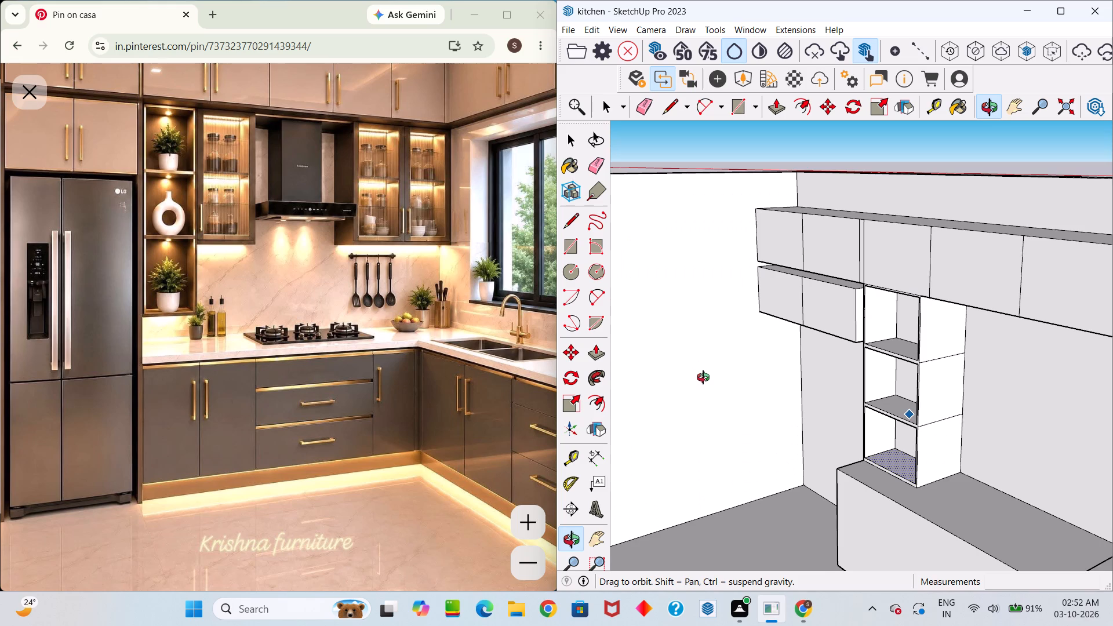
middle_drag(703, 377, 767, 383)
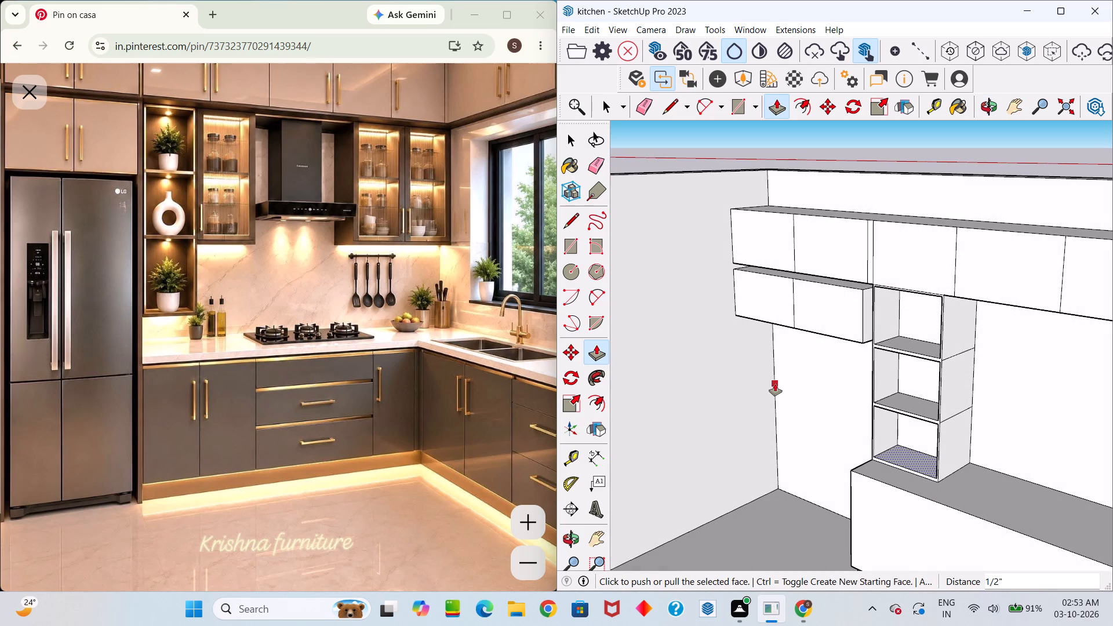
scroll(830, 376, down, 5)
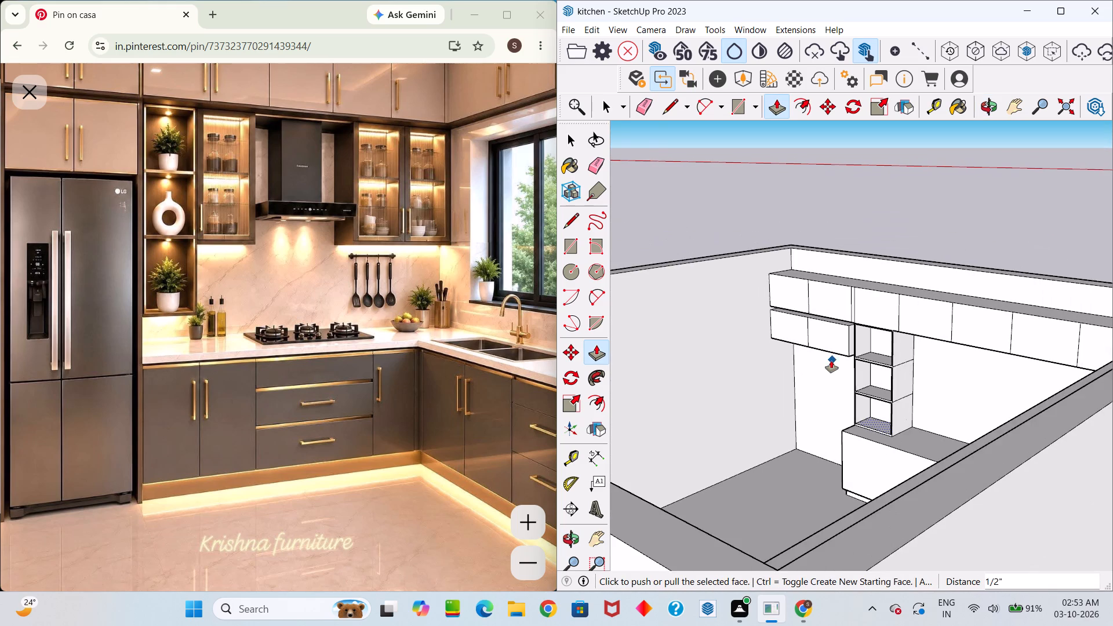
scroll(829, 361, down, 4)
middle_drag(810, 282, 785, 206)
drag(807, 270, 785, 206)
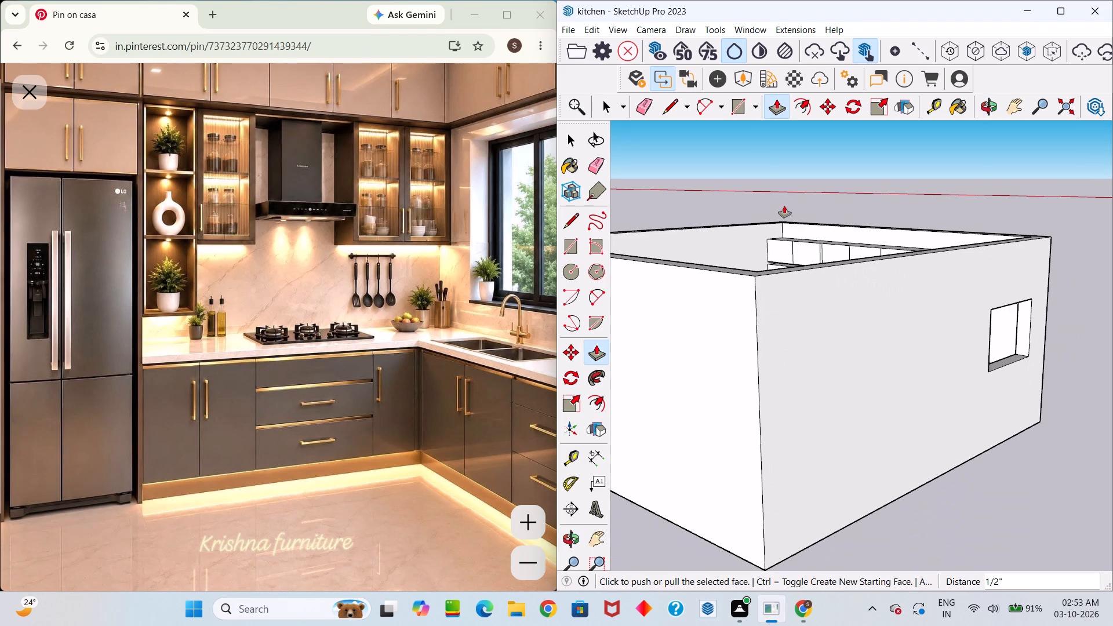
middle_drag(805, 282, 1112, 375)
scroll(953, 318, up, 6)
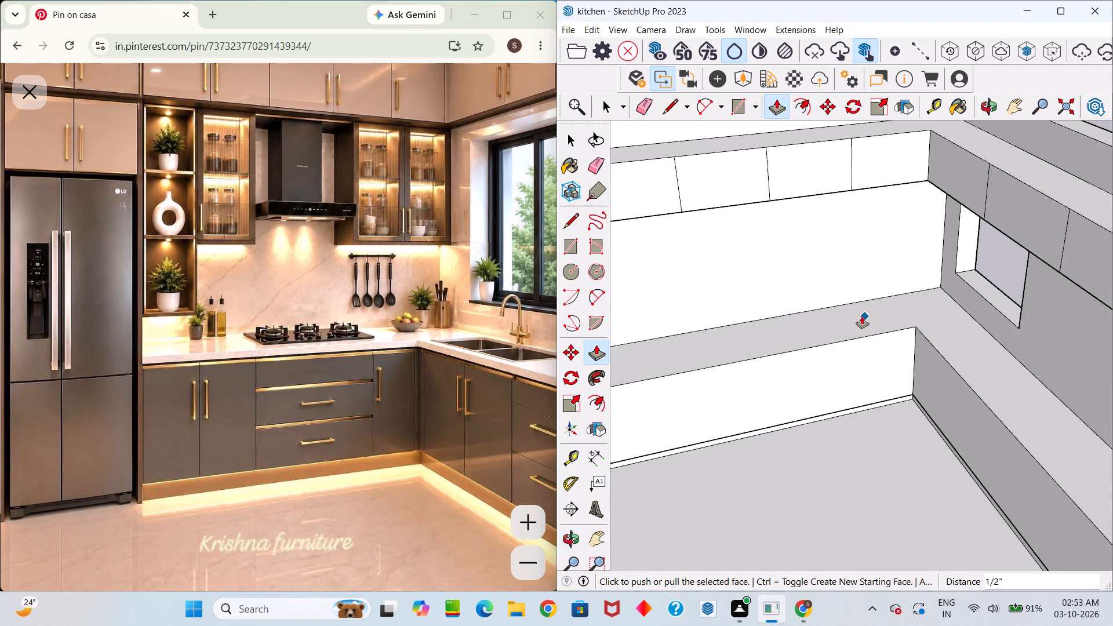
scroll(855, 319, down, 7)
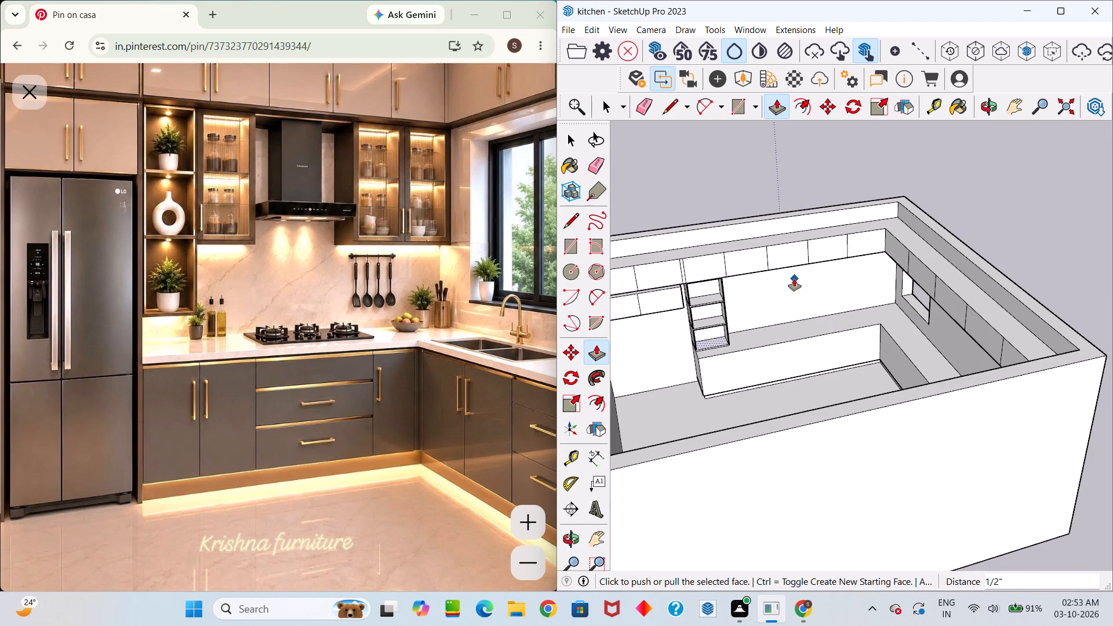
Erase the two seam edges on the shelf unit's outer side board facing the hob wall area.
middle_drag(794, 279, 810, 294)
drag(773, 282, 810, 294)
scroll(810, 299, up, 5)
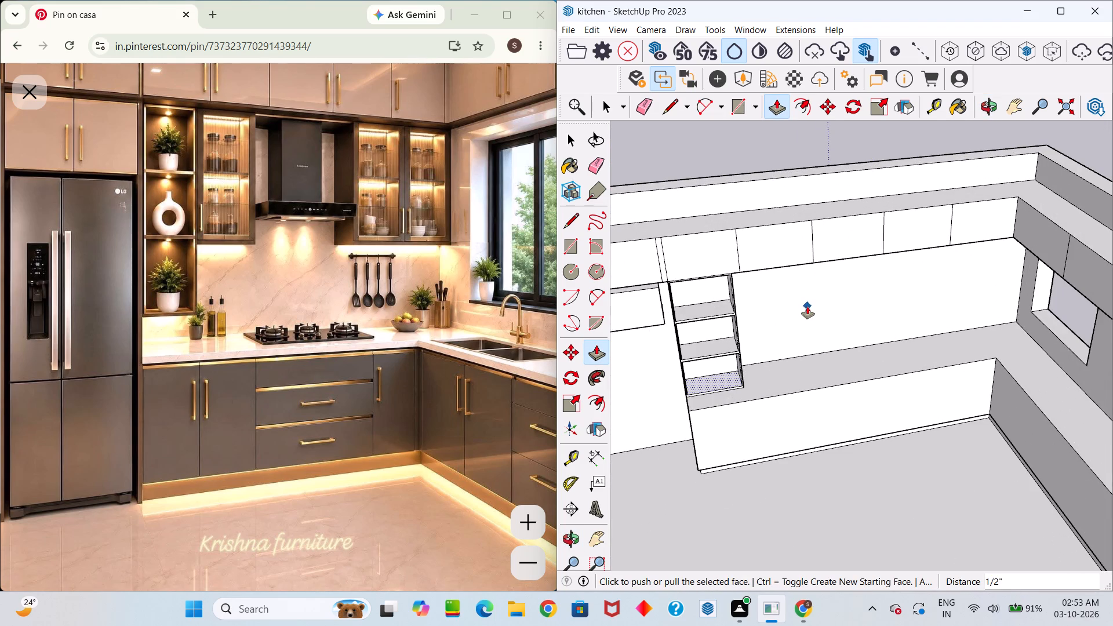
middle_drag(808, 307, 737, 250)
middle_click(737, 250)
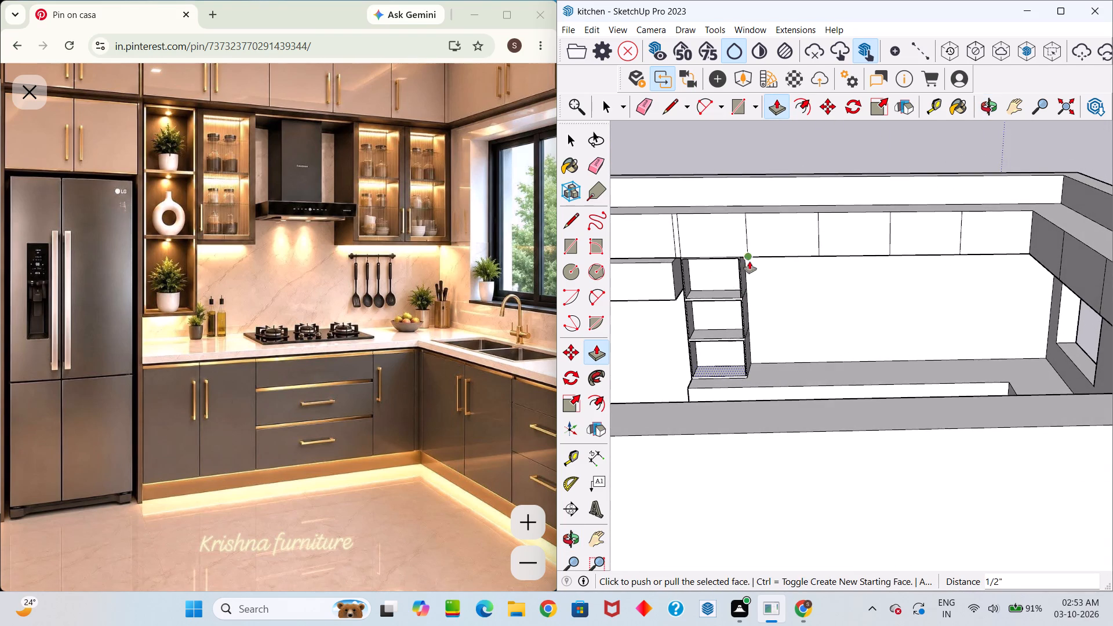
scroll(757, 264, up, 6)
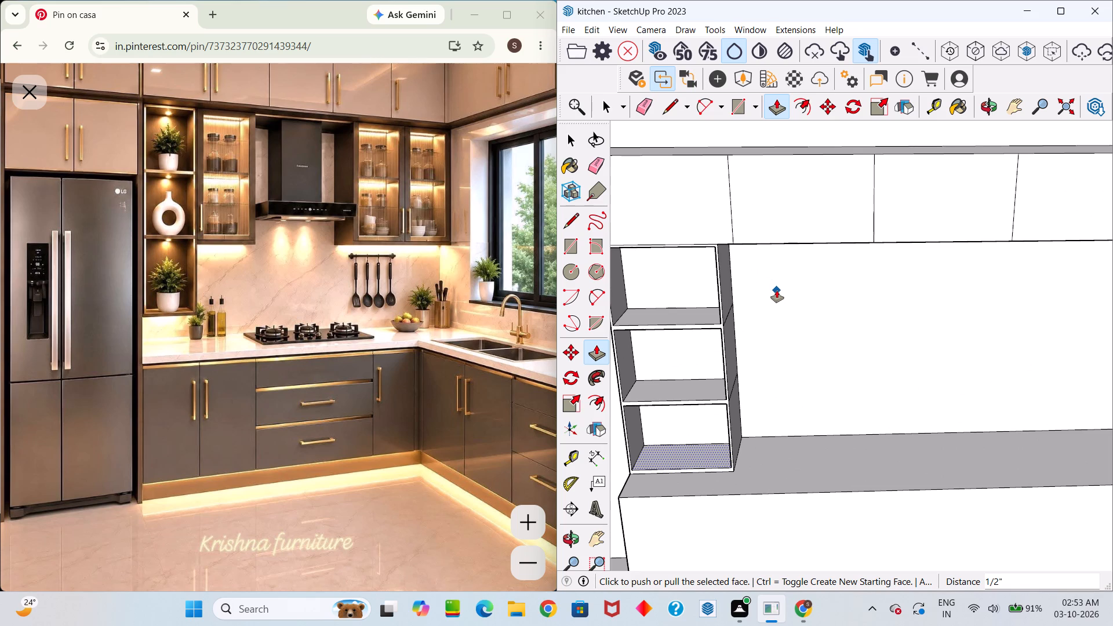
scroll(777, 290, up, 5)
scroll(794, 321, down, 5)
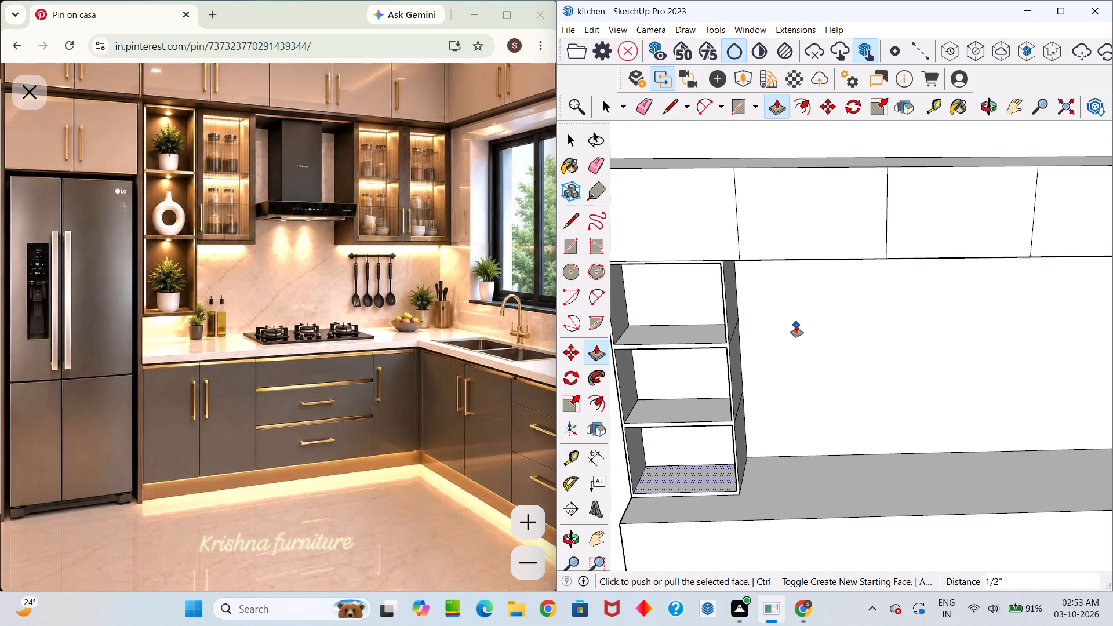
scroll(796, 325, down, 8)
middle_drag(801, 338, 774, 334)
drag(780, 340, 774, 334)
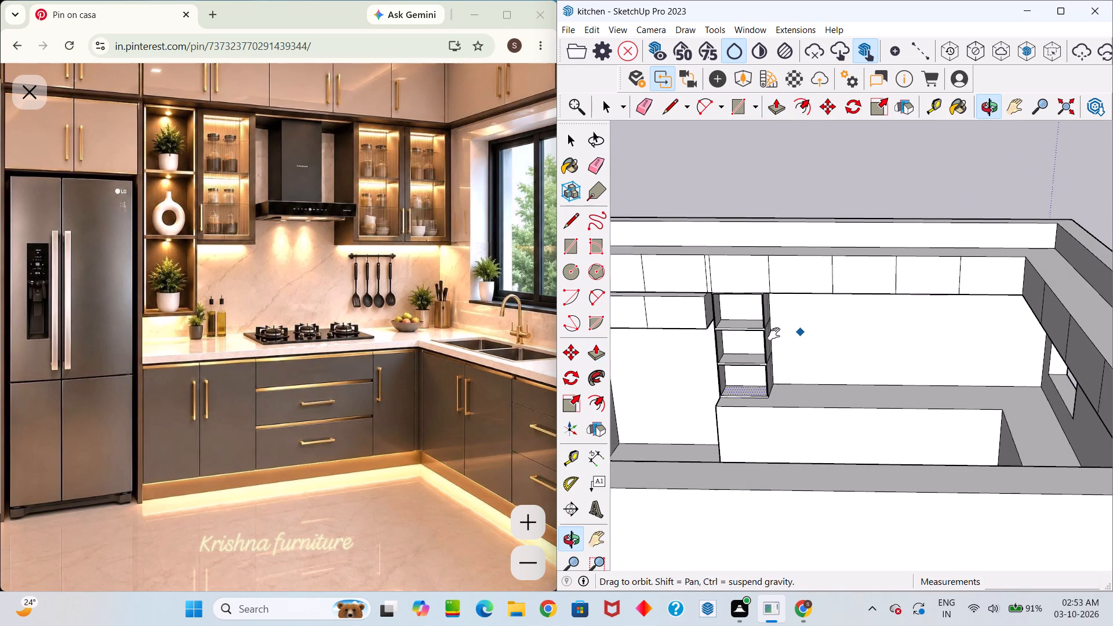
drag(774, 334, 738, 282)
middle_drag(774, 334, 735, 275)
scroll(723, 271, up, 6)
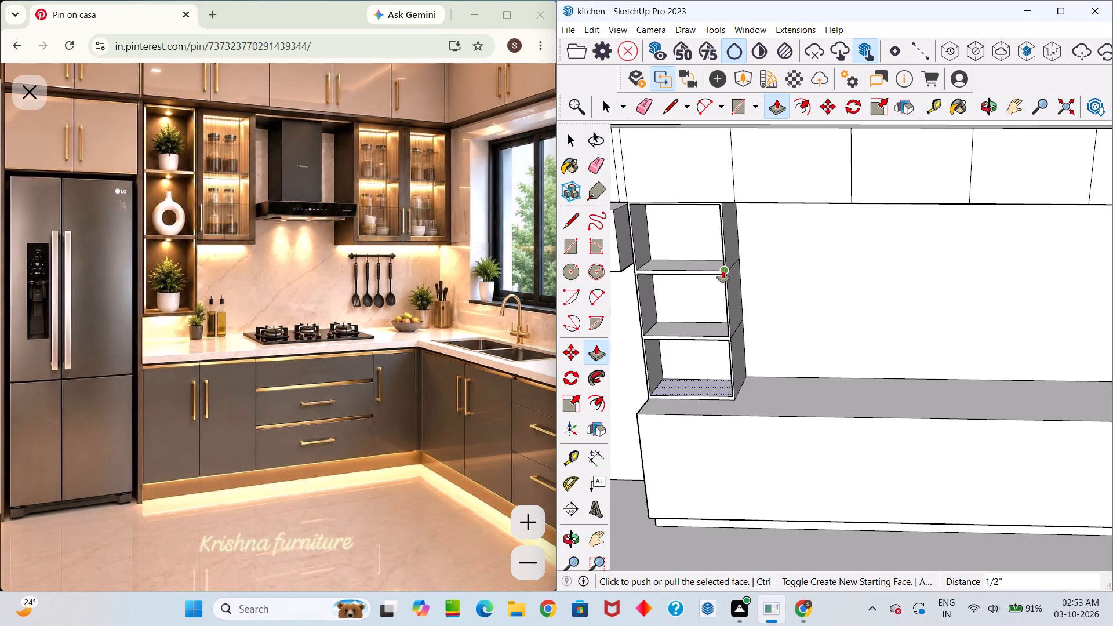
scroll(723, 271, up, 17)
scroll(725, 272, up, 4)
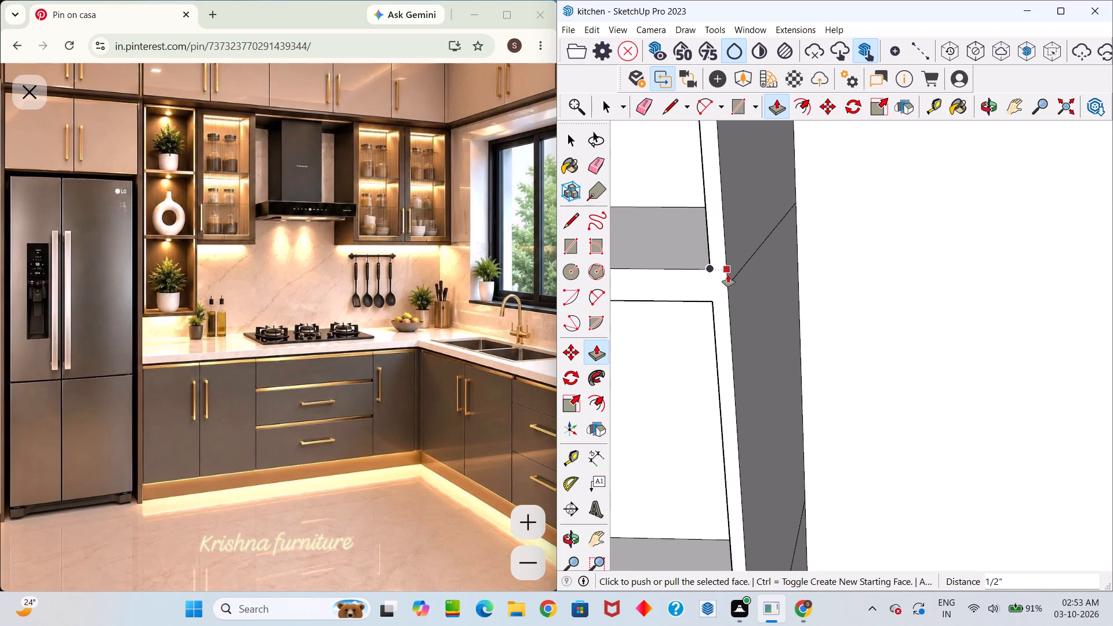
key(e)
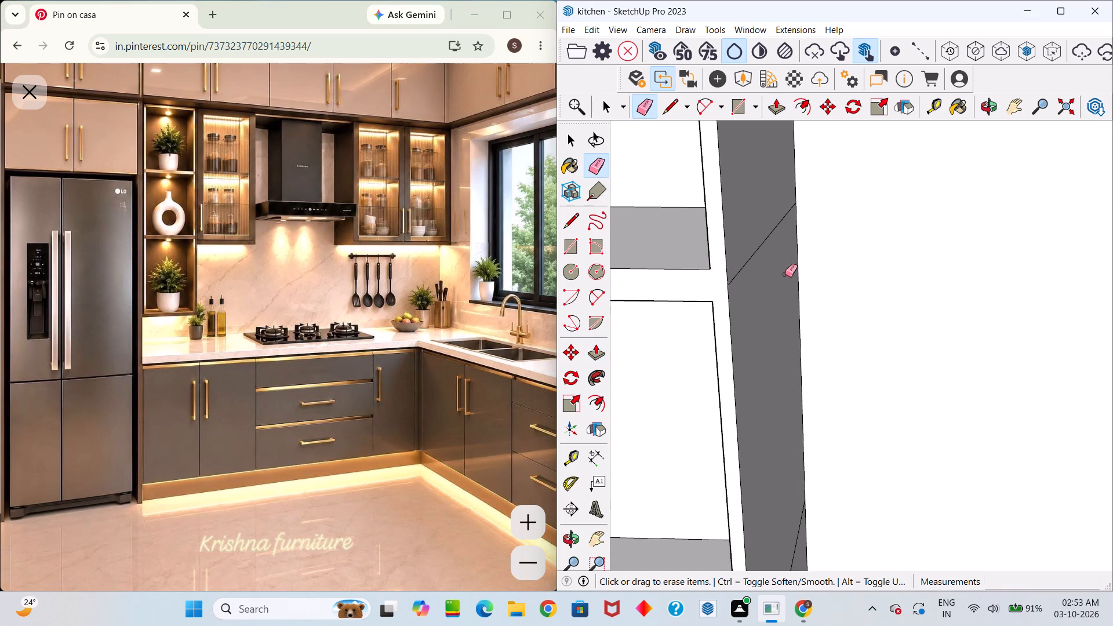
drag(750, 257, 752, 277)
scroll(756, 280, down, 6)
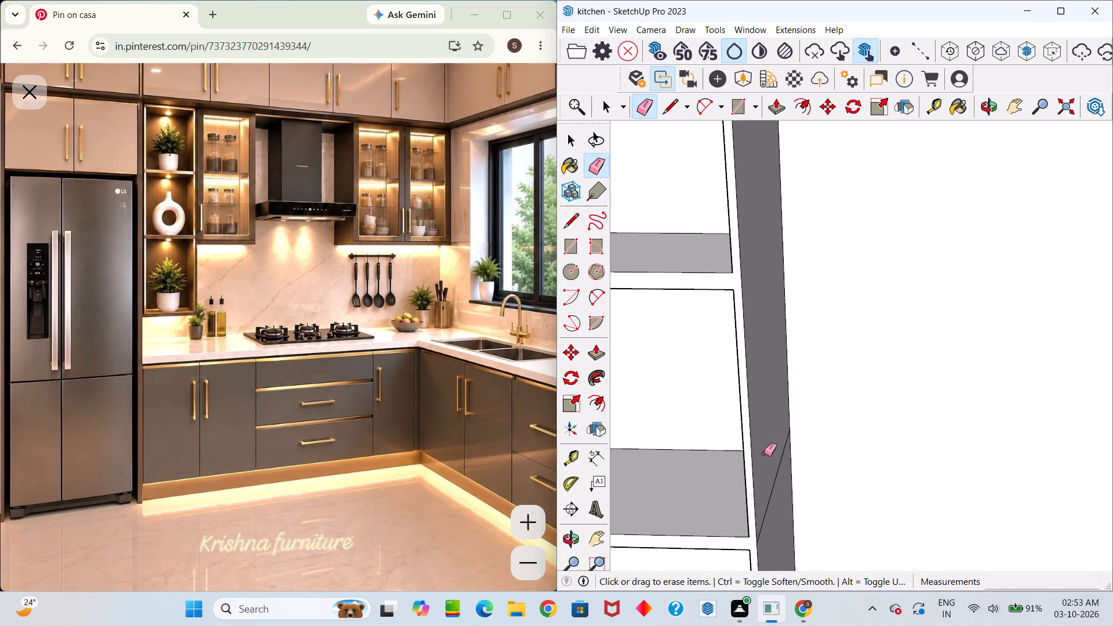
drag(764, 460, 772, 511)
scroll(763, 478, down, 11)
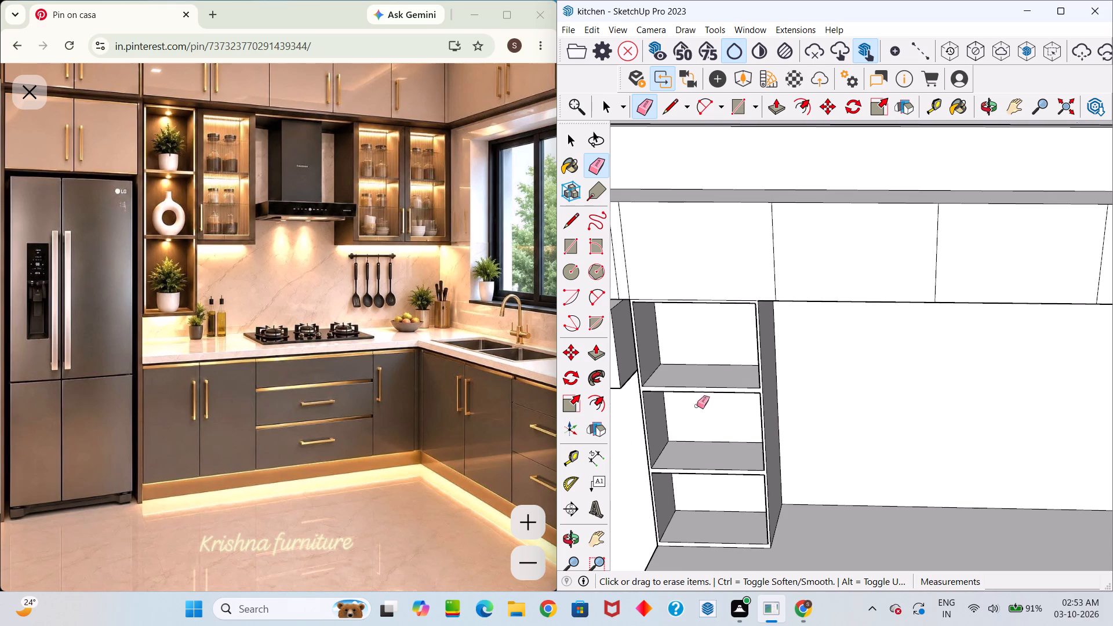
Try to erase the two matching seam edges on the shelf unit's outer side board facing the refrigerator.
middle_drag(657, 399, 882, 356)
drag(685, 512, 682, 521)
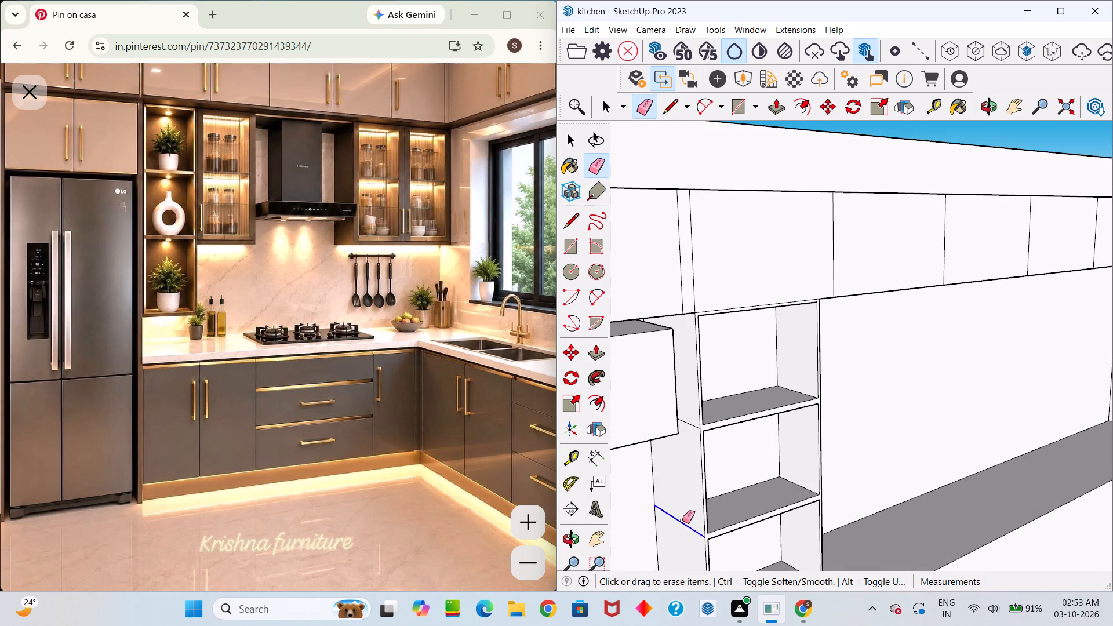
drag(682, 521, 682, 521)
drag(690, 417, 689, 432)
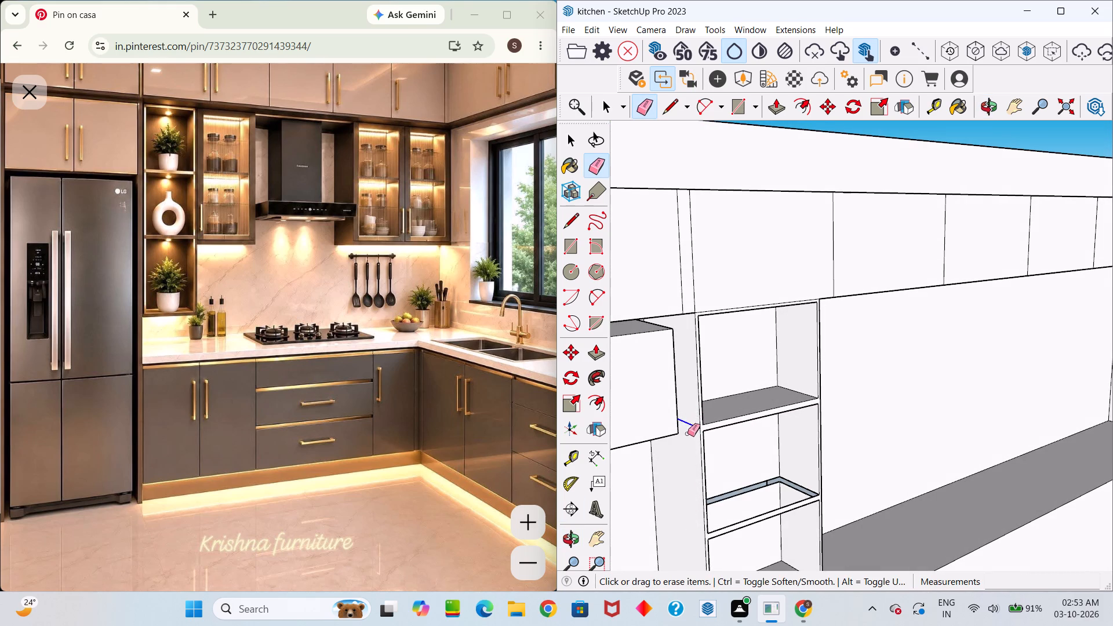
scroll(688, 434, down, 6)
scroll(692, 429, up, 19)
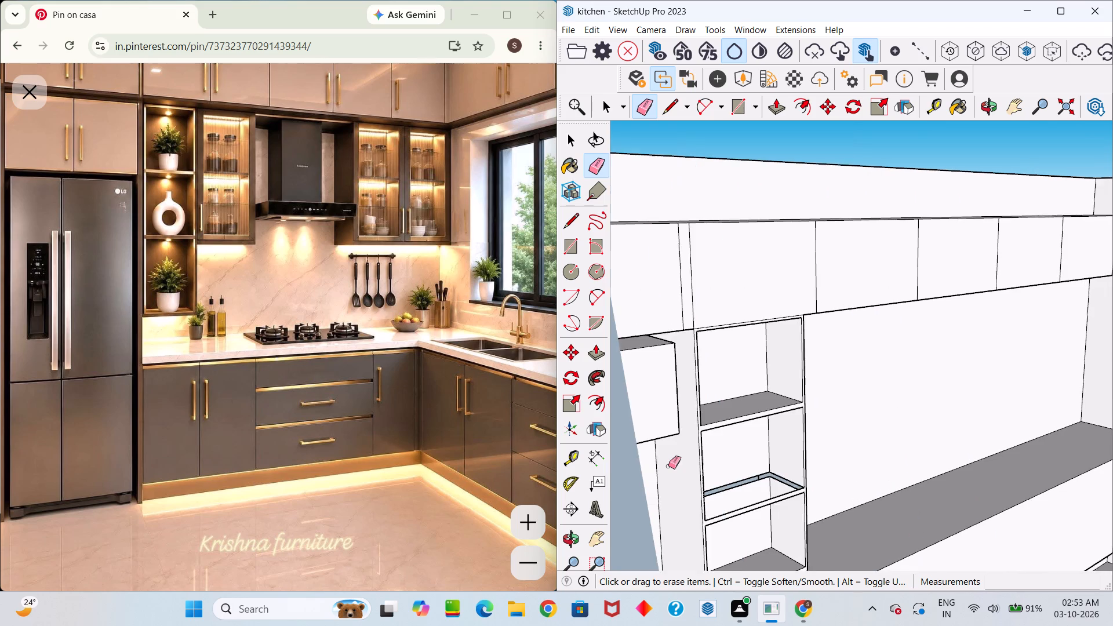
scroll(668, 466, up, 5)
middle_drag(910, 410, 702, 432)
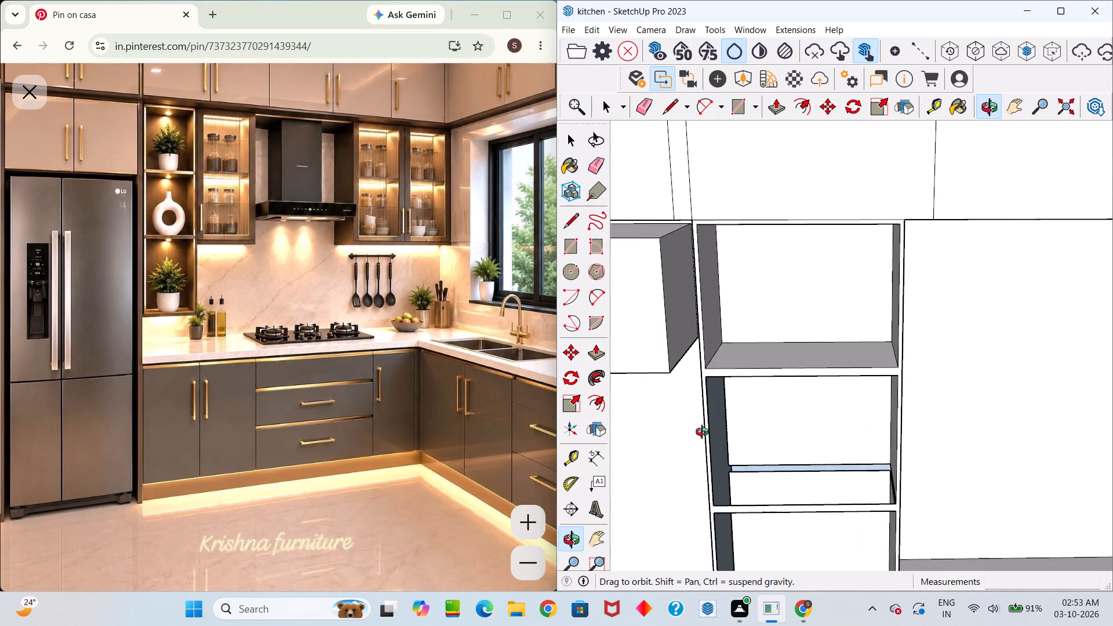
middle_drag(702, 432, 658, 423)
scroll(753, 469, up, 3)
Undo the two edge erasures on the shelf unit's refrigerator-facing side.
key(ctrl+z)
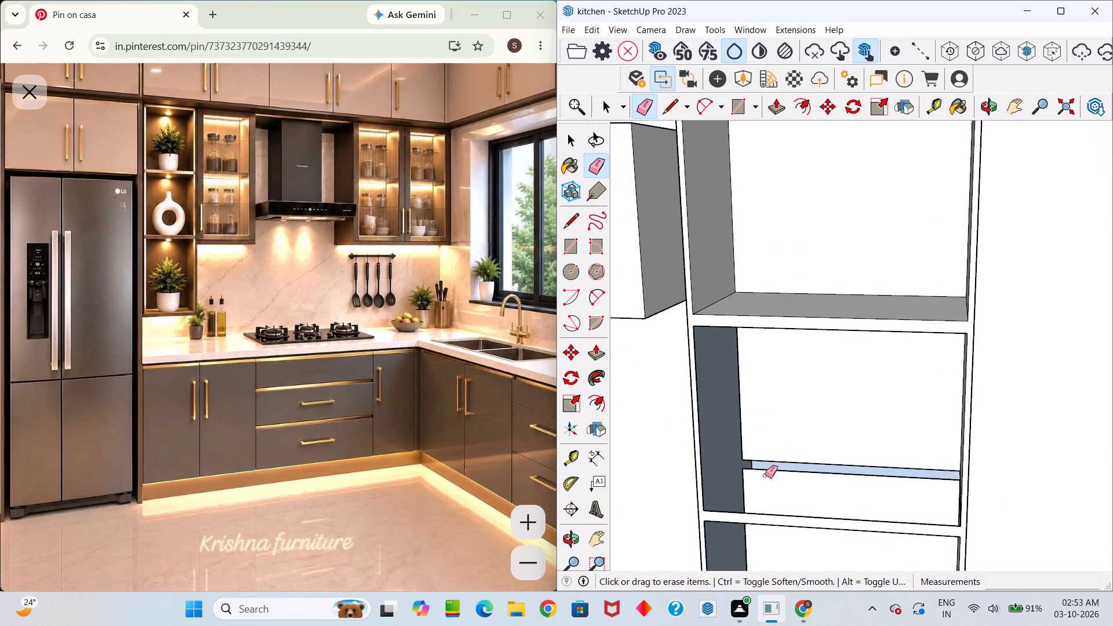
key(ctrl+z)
Examine the shelf unit's openings, boards and outer sides against the neighbouring wall cabinet and the countertop.
middle_drag(780, 441, 675, 411)
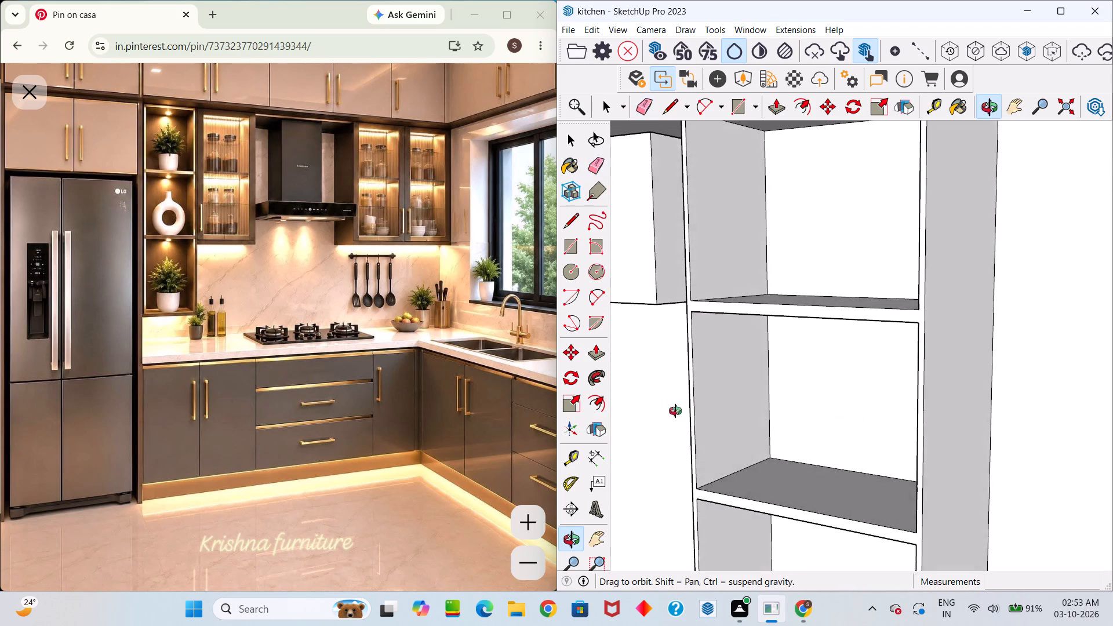
middle_drag(675, 411, 981, 396)
drag(735, 524, 744, 516)
middle_drag(747, 509, 608, 515)
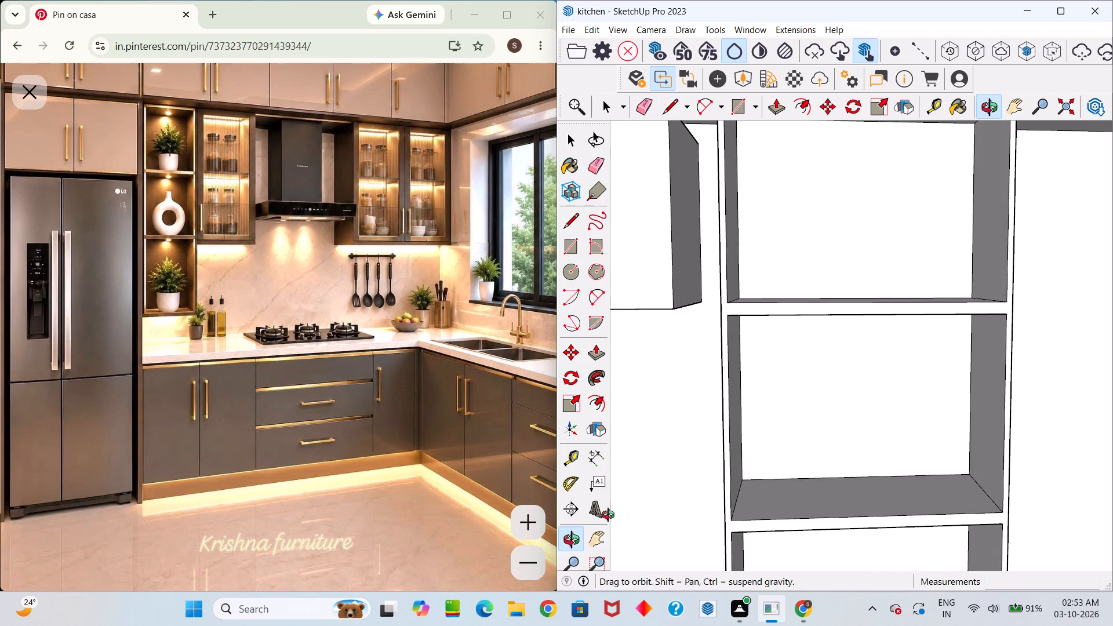
middle_drag(608, 515, 610, 515)
scroll(731, 432, down, 10)
scroll(761, 418, up, 4)
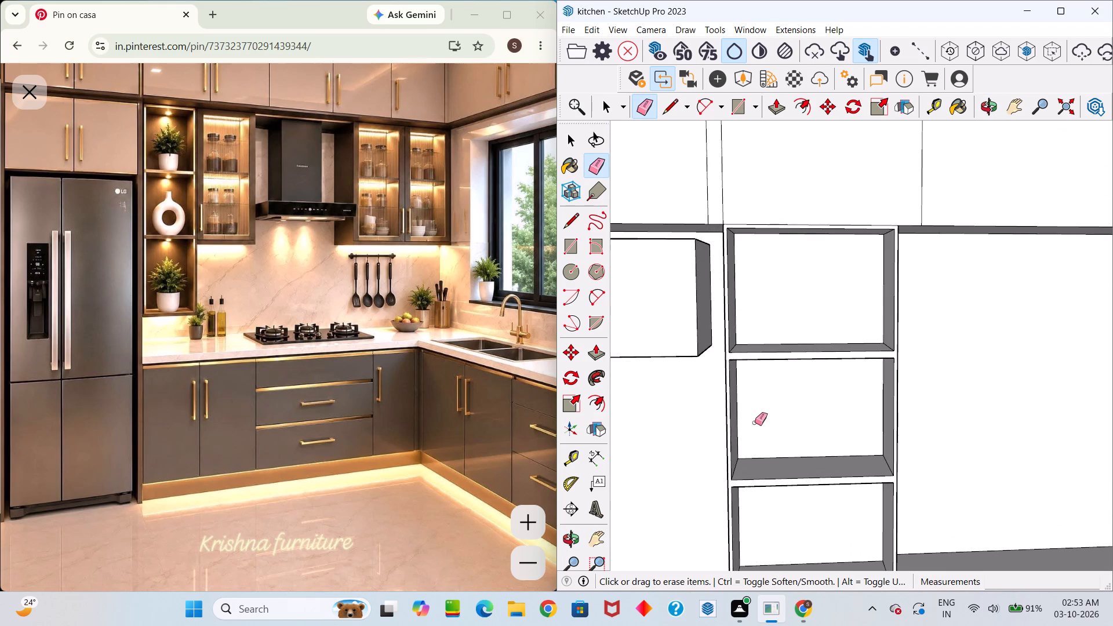
scroll(754, 395, down, 1)
middle_drag(741, 355, 757, 399)
scroll(646, 231, down, 1)
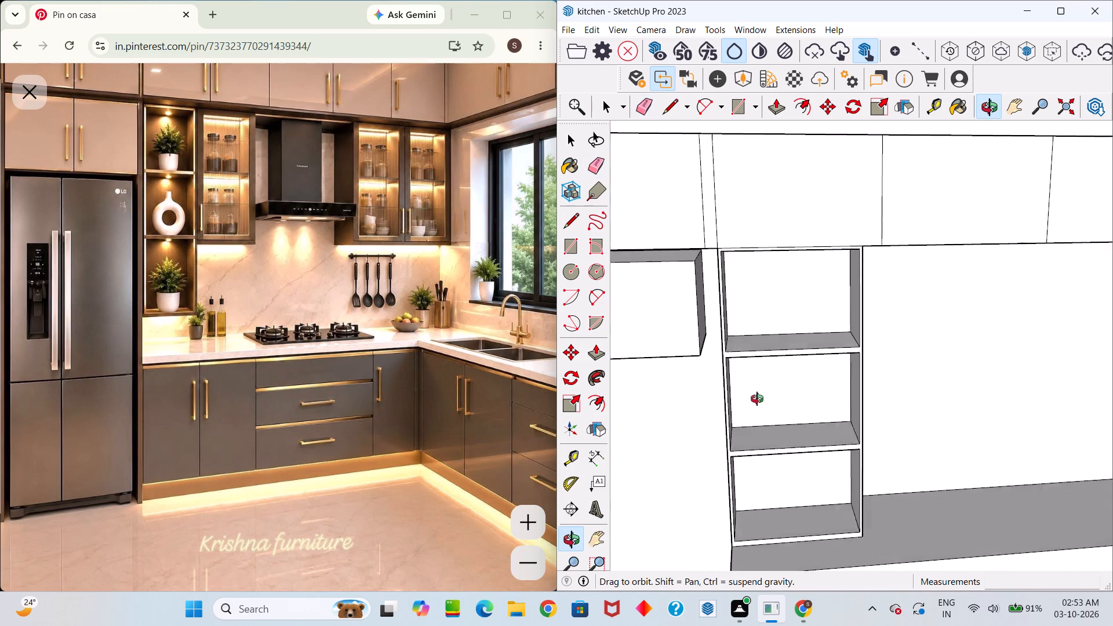
middle_drag(757, 399, 758, 411)
scroll(758, 414, down, 11)
middle_drag(763, 405, 723, 367)
drag(762, 405, 723, 369)
scroll(723, 366, up, 4)
middle_drag(723, 366, 736, 413)
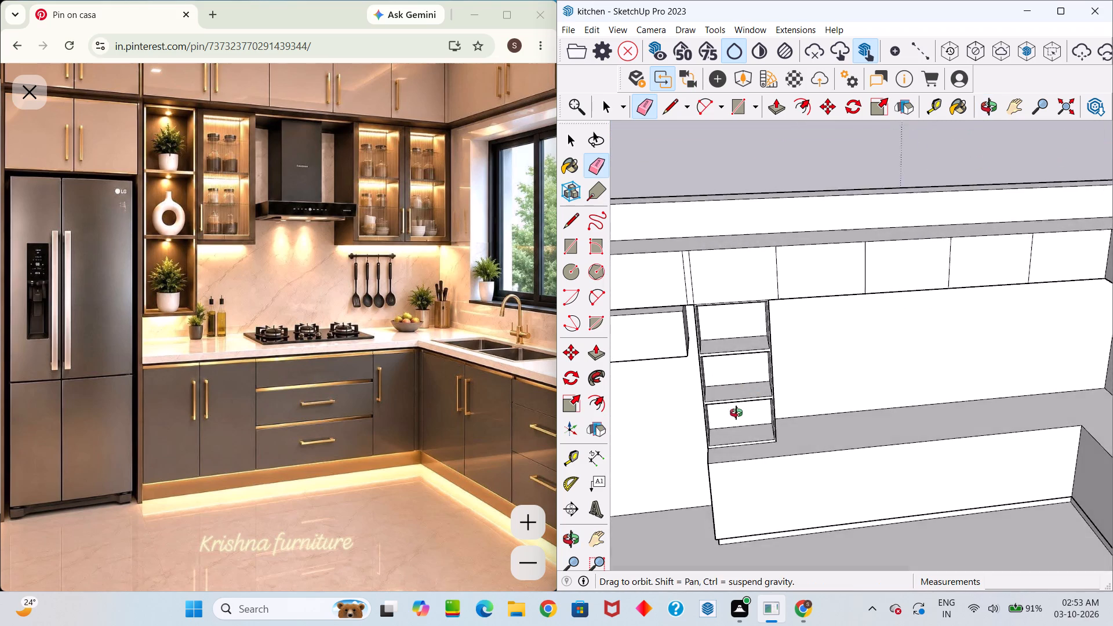
middle_drag(736, 413, 728, 456)
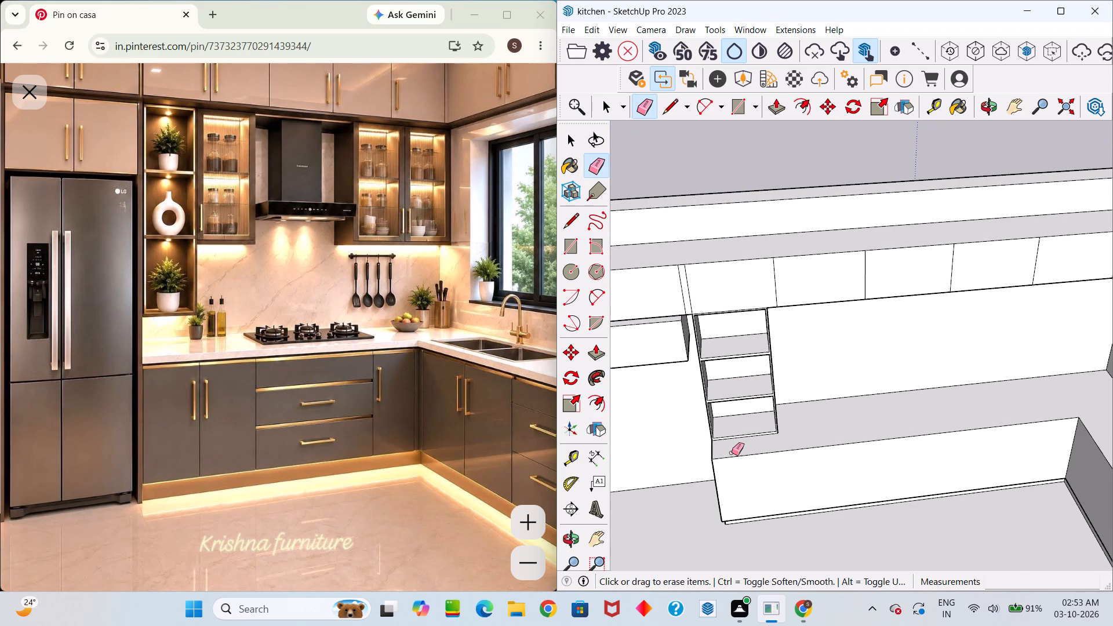
scroll(732, 453, down, 4)
scroll(747, 443, up, 5)
middle_drag(742, 418, 697, 304)
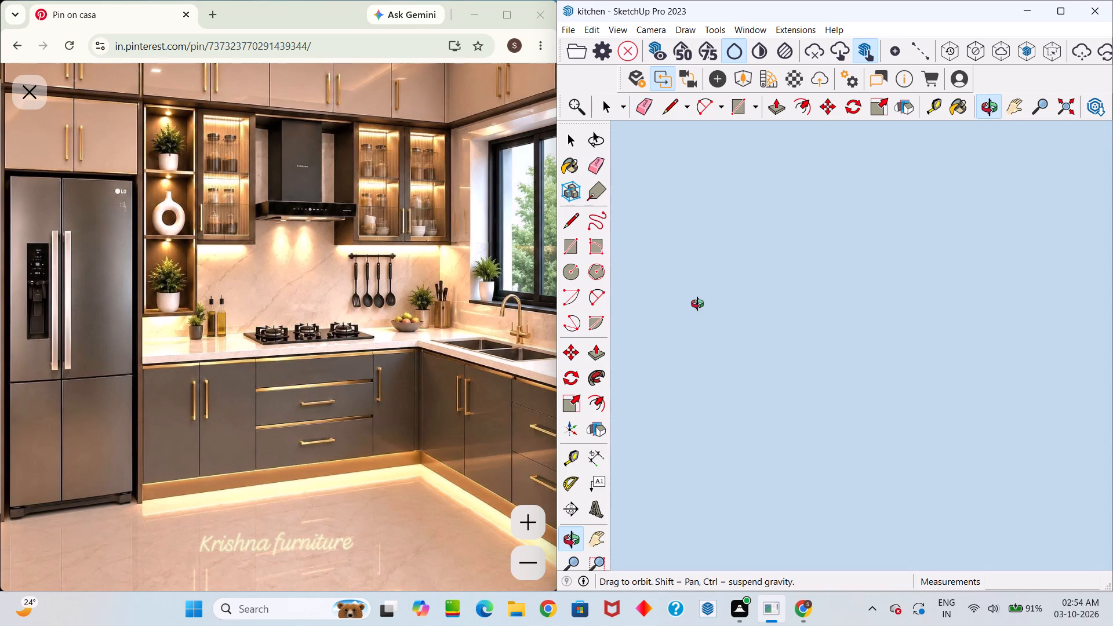
middle_drag(697, 304, 728, 424)
Undo the shelf unit edits back to solid top and middle sections, with the bottom section only a flat outline on the wall.
key(ctrl+z)
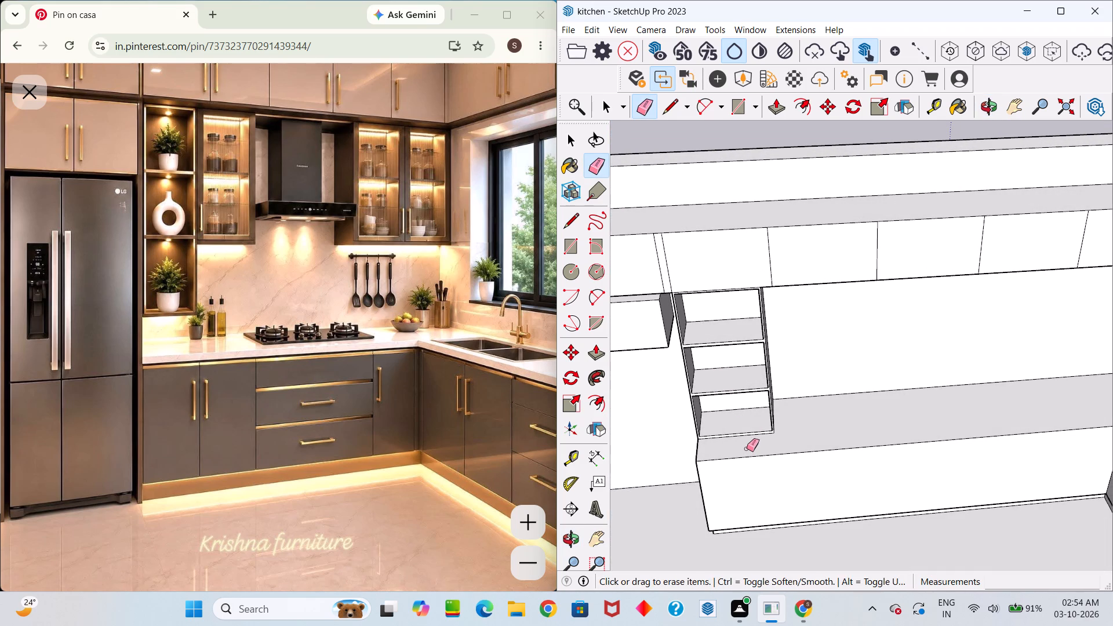
key(ctrl+z)
key(ctrl+z)
key(ctrl+z)
key(ctrl+z)
key(ctrl+z)
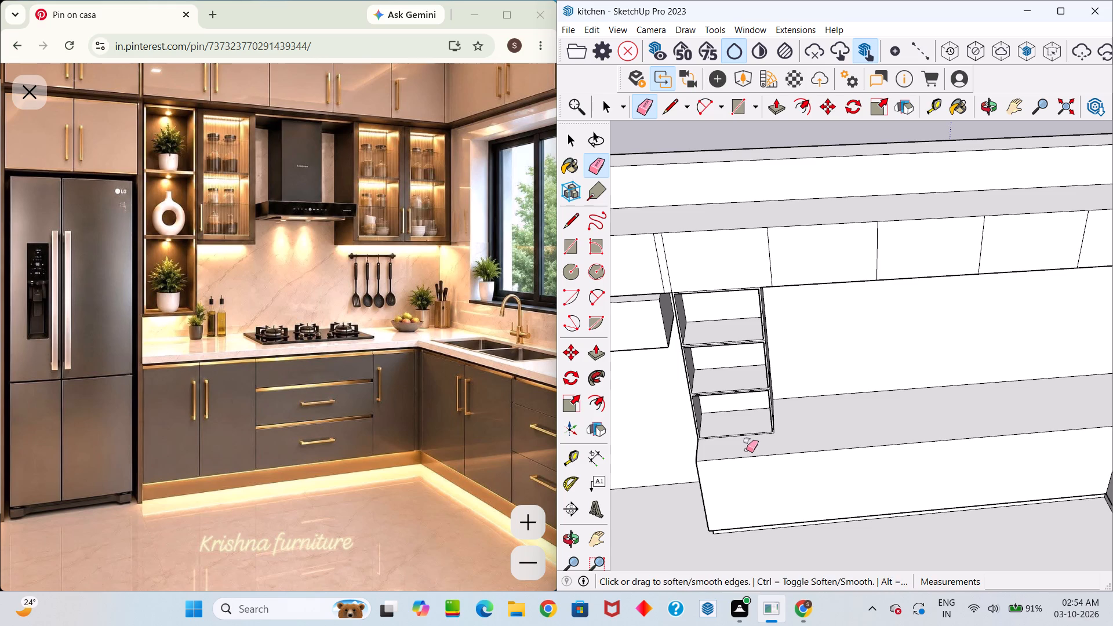
key(ctrl+z)
key(ctrl+z)
key(ctrl+z)
key(ctrl+z)
key(ctrl+z)
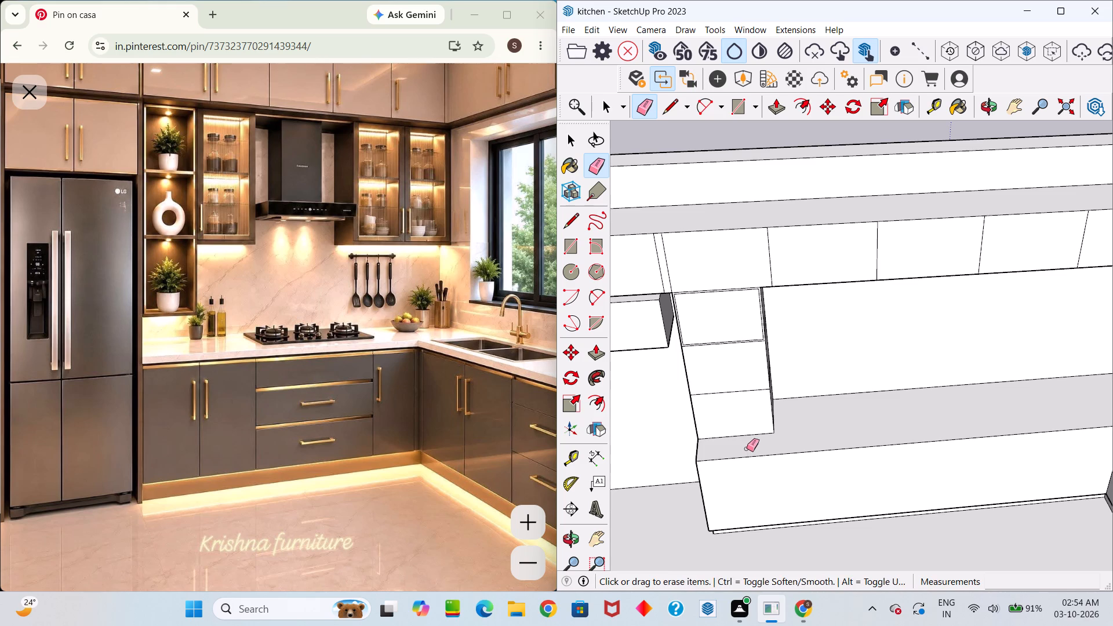
key(ctrl+z)
key(ctrl+z)
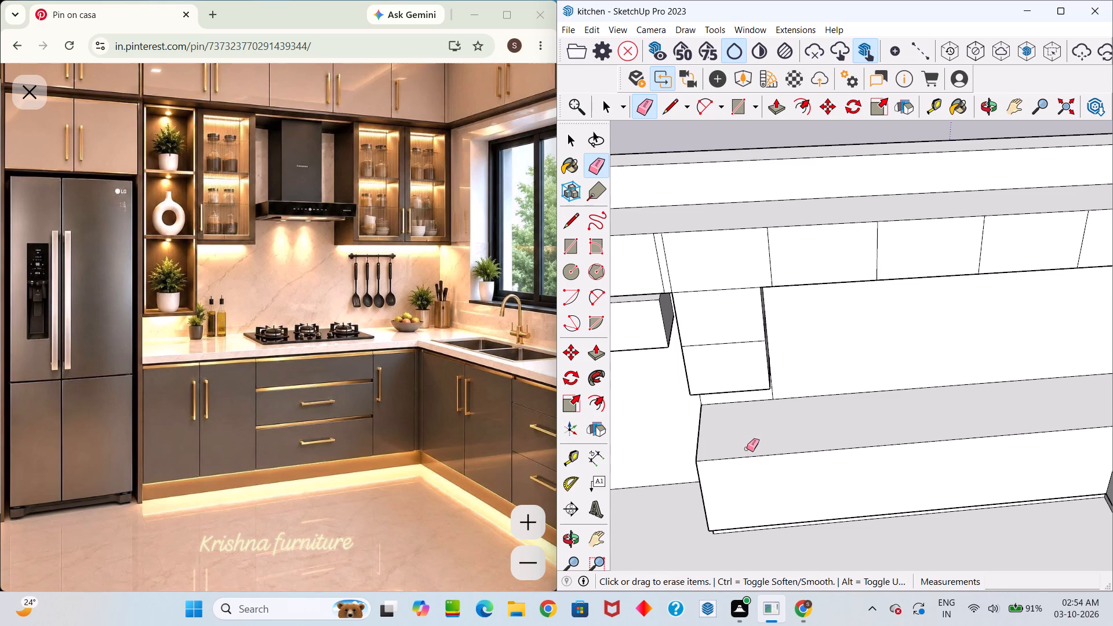
Push/Pull the shelf unit's bottom section out from the wall by 1' 4 1/2", flush with the sections above.
scroll(745, 444, up, 5)
scroll(761, 374, up, 6)
middle_drag(755, 339, 760, 322)
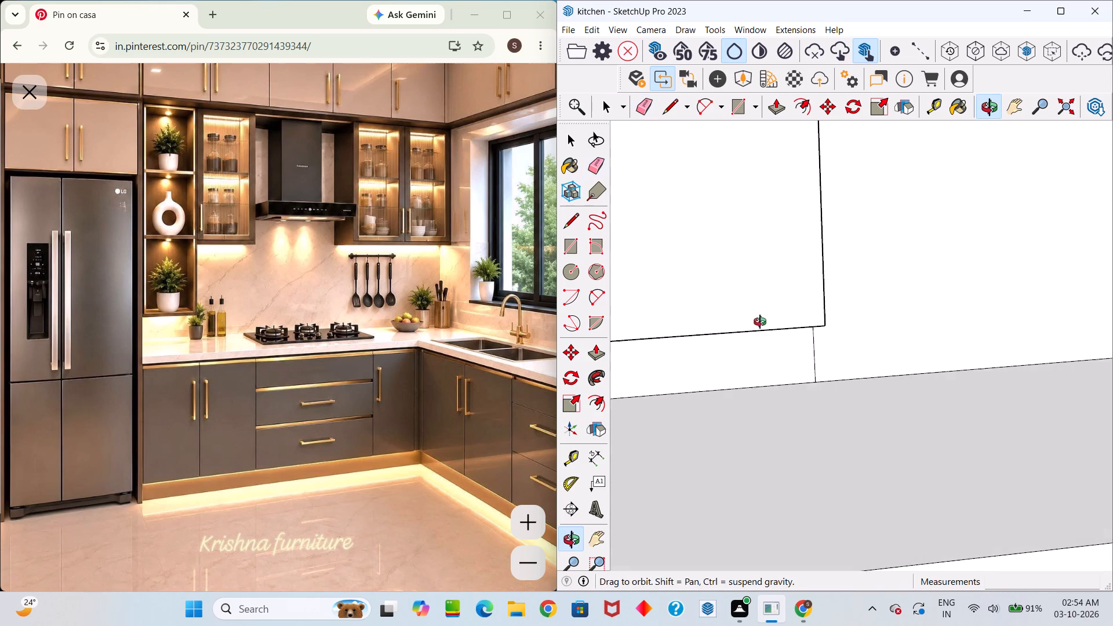
middle_drag(760, 322, 759, 309)
key(p)
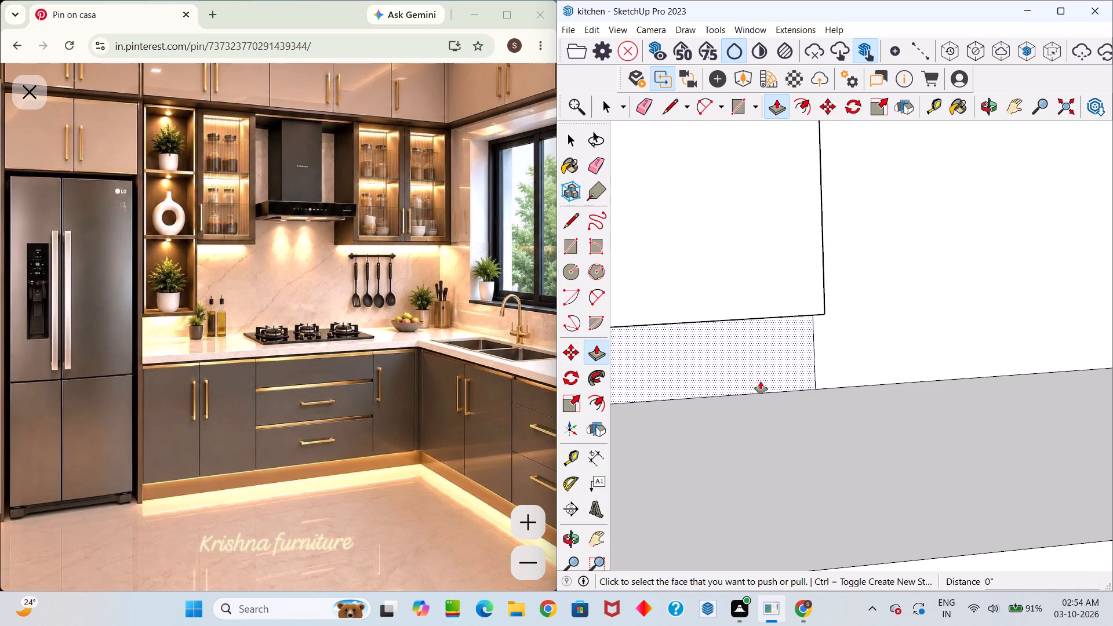
scroll(772, 354, down, 8)
middle_drag(792, 304, 816, 174)
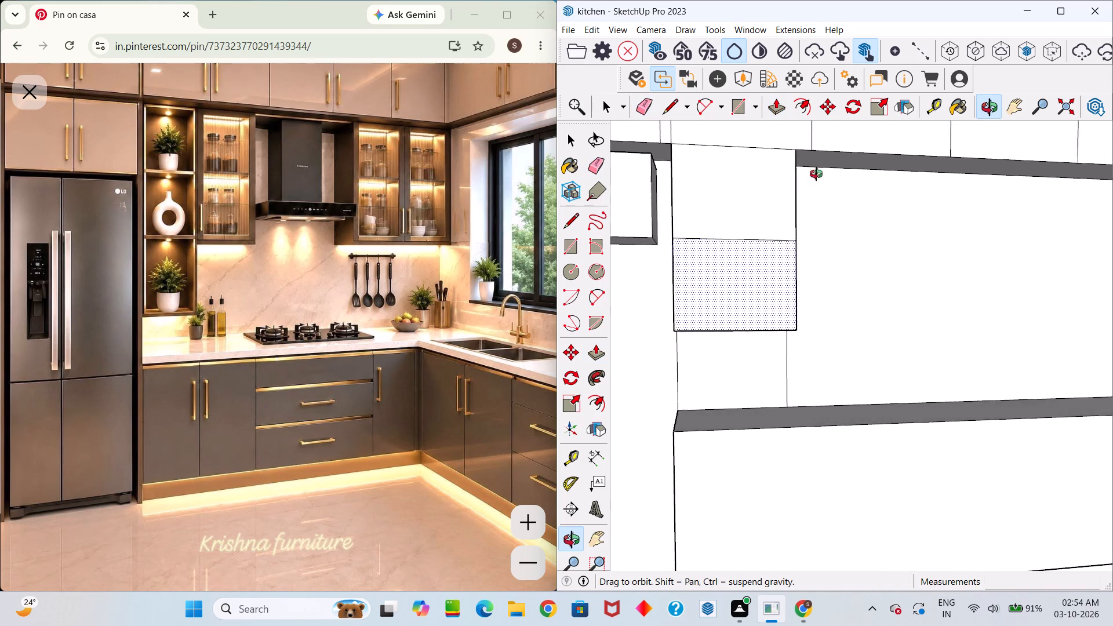
middle_drag(816, 174, 752, 239)
scroll(755, 241, down, 9)
scroll(772, 257, up, 18)
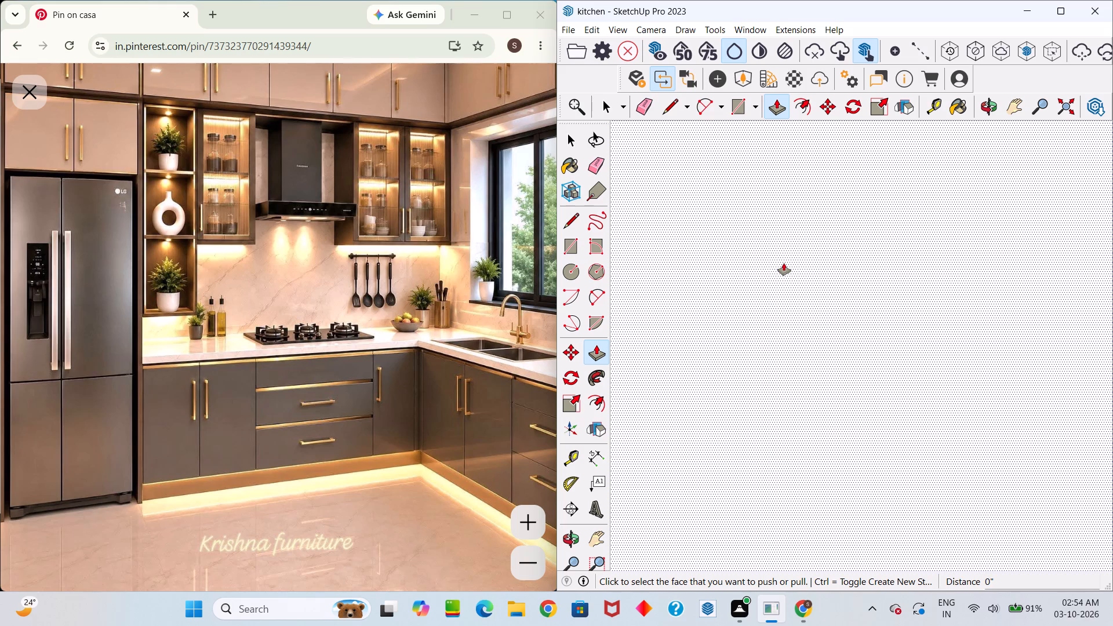
scroll(784, 263, up, 8)
scroll(783, 265, down, 19)
scroll(786, 271, down, 20)
scroll(786, 271, down, 16)
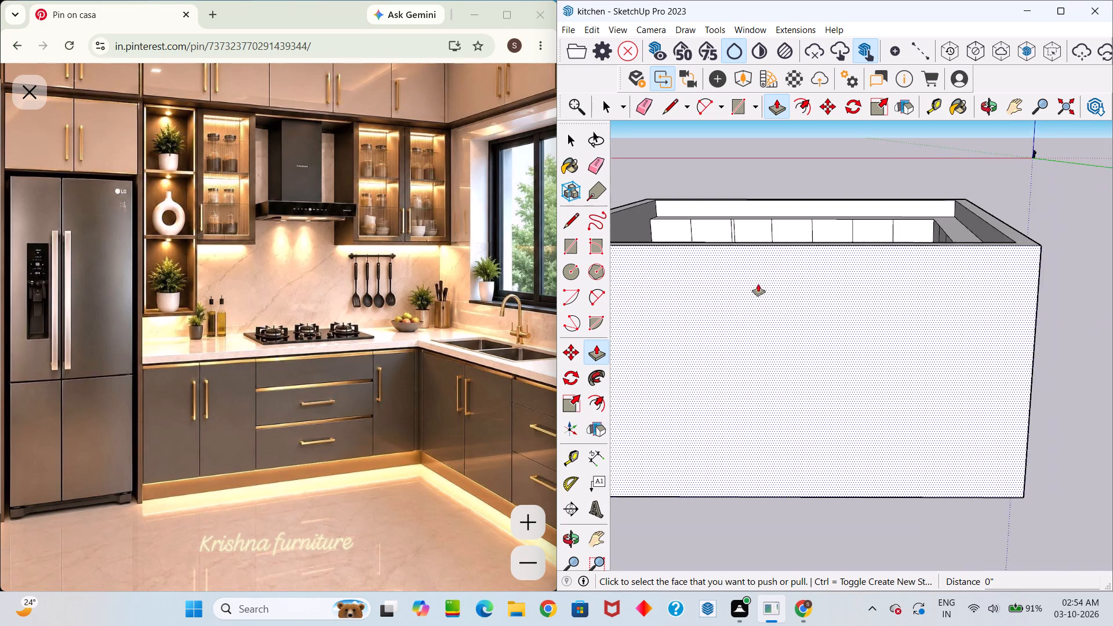
scroll(758, 284, down, 8)
middle_drag(781, 240, 780, 345)
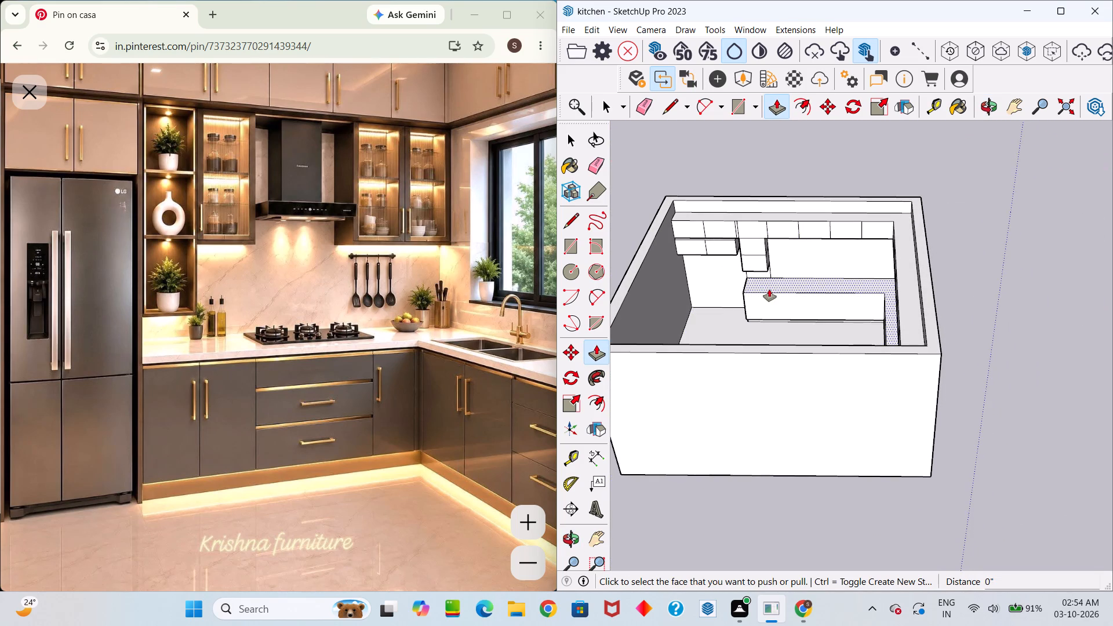
middle_drag(769, 289, 777, 362)
drag(769, 289, 777, 362)
scroll(777, 362, up, 11)
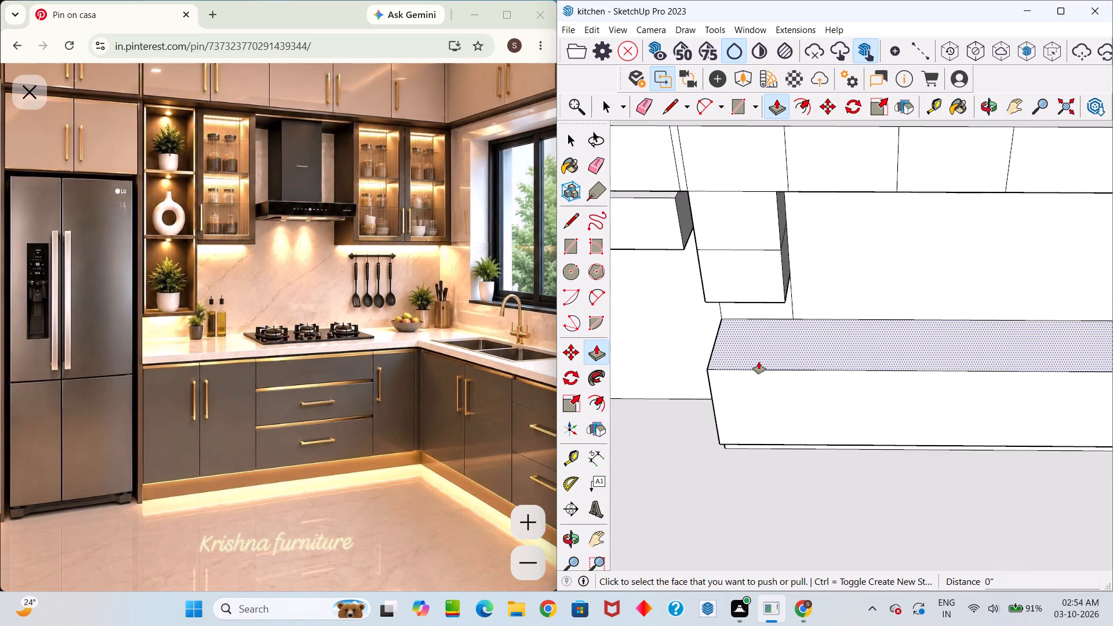
scroll(752, 330, up, 6)
double_click(756, 296)
drag(756, 296, 740, 319)
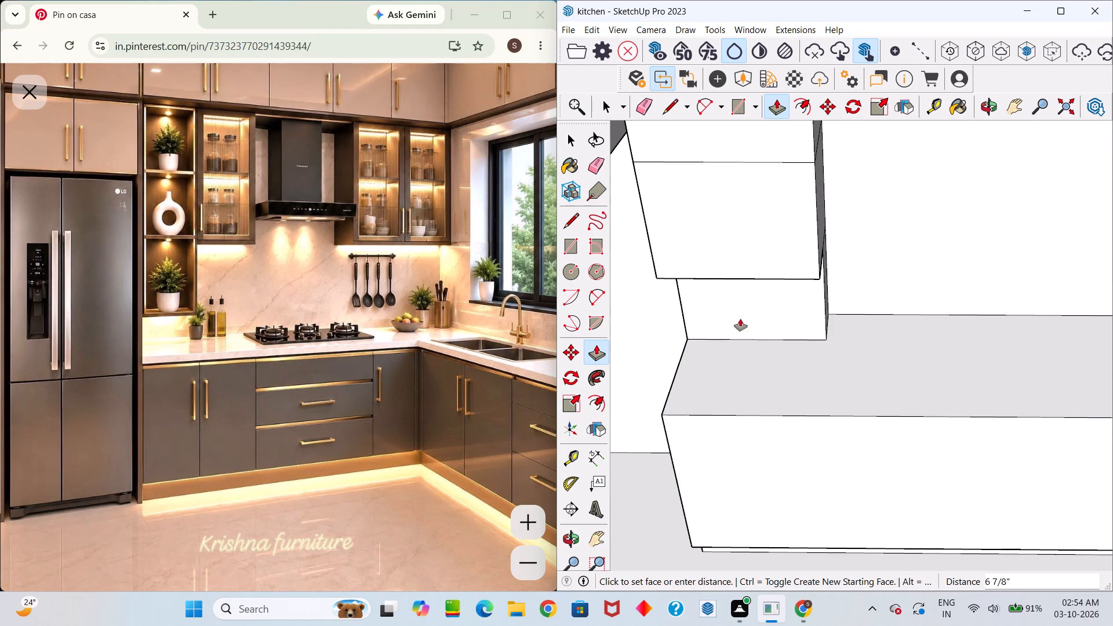
drag(740, 319, 670, 254)
Erase the two horizontal dividing edges on the shelf unit's front, leaving a single tall face.
scroll(674, 280, down, 3)
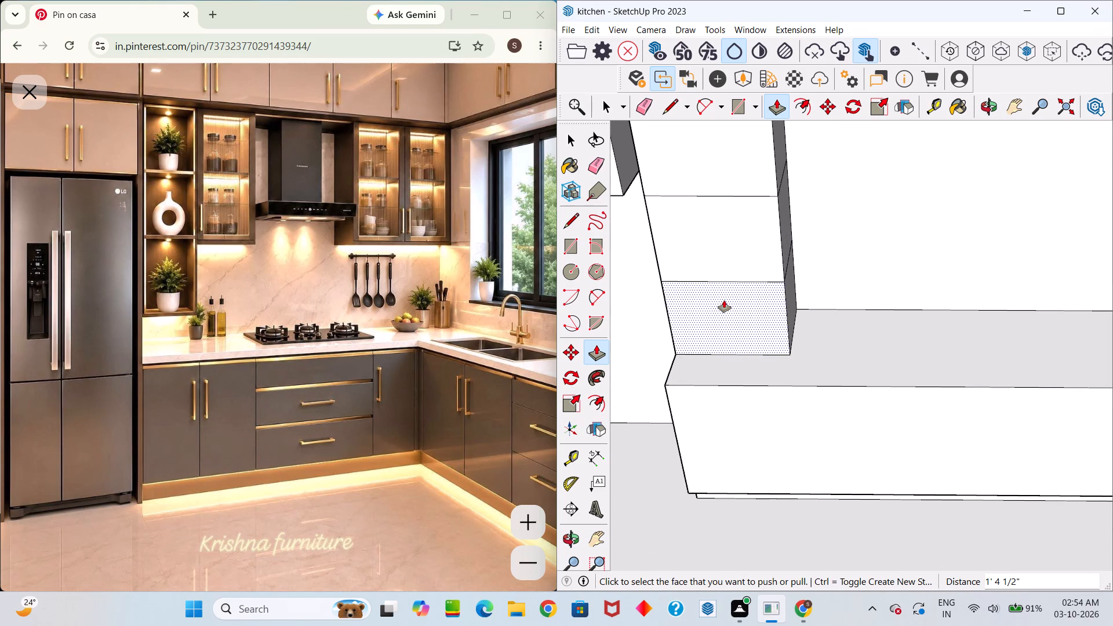
scroll(725, 300, up, 4)
middle_drag(741, 313, 802, 295)
scroll(784, 301, down, 12)
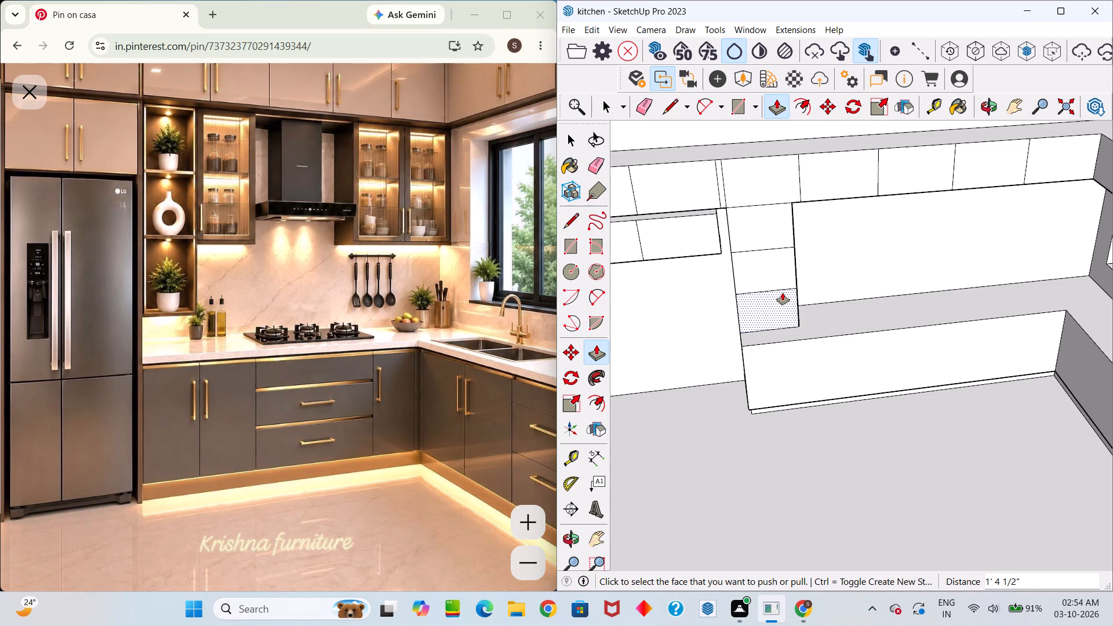
key(e)
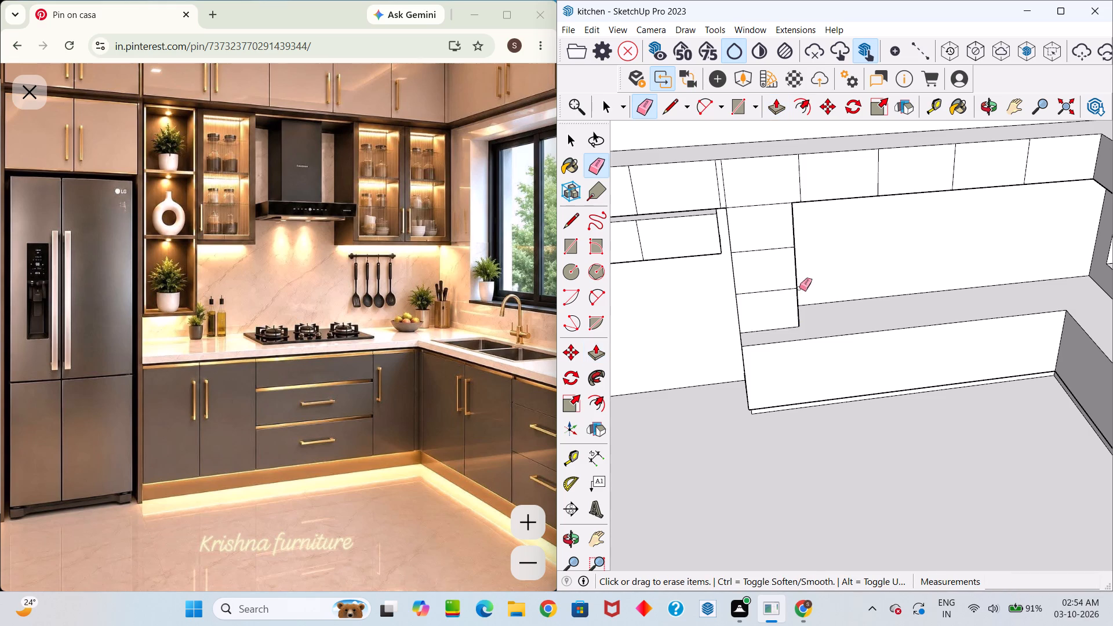
click(772, 288)
scroll(778, 250, up, 5)
drag(779, 246, 778, 249)
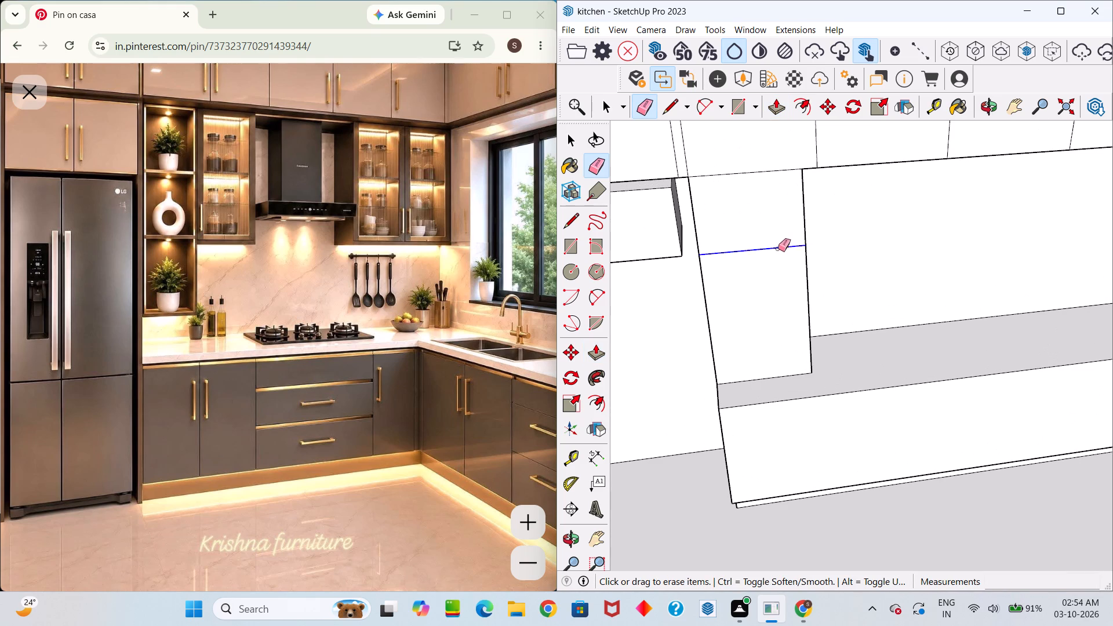
drag(778, 249, 778, 252)
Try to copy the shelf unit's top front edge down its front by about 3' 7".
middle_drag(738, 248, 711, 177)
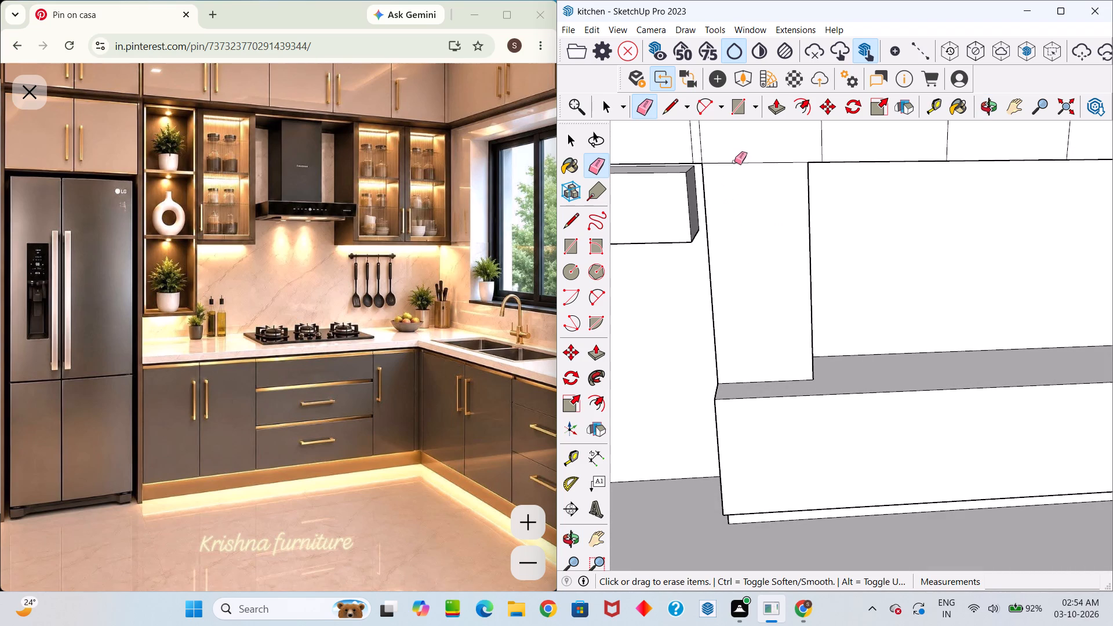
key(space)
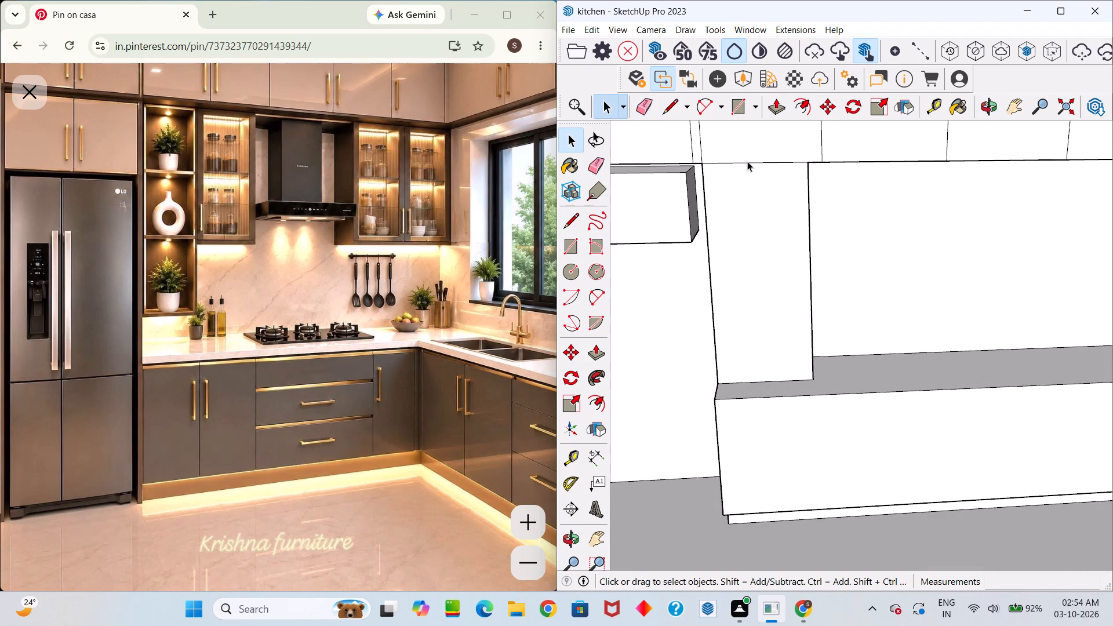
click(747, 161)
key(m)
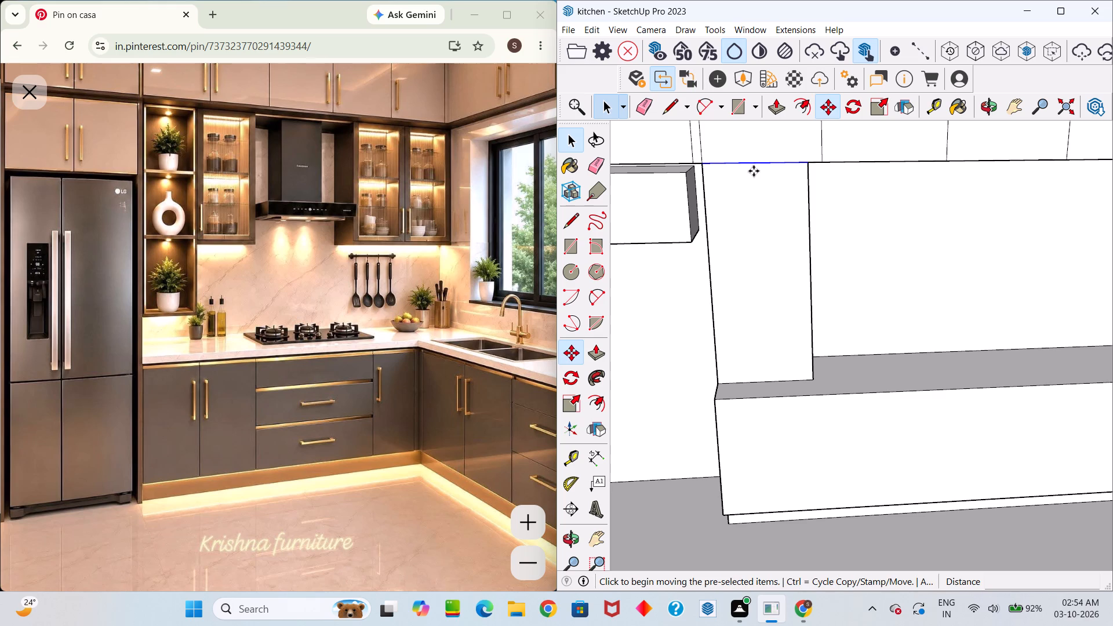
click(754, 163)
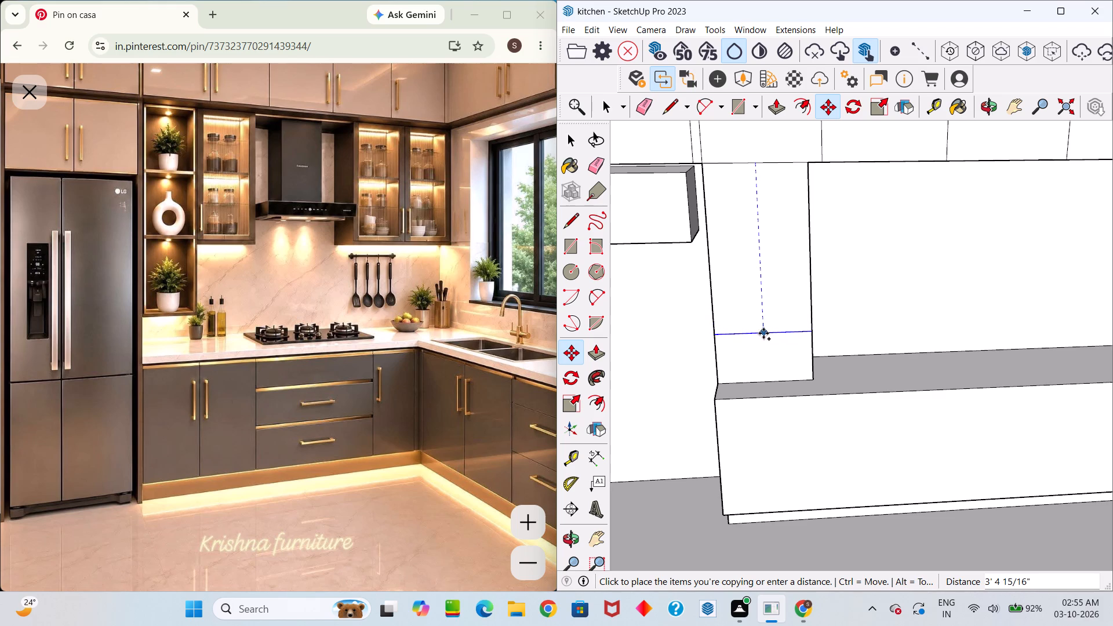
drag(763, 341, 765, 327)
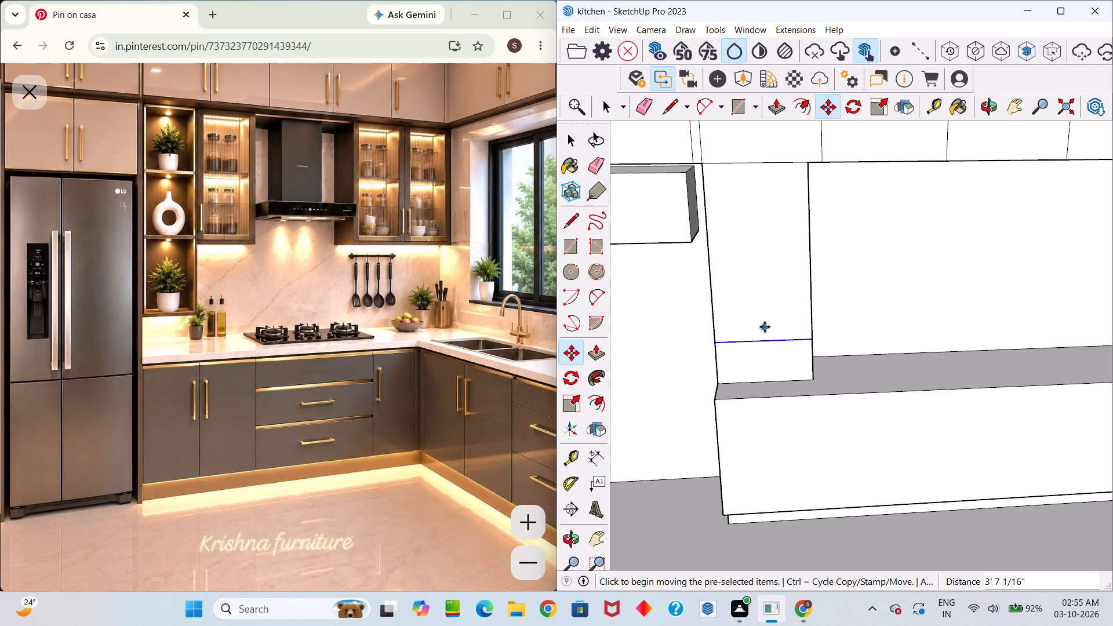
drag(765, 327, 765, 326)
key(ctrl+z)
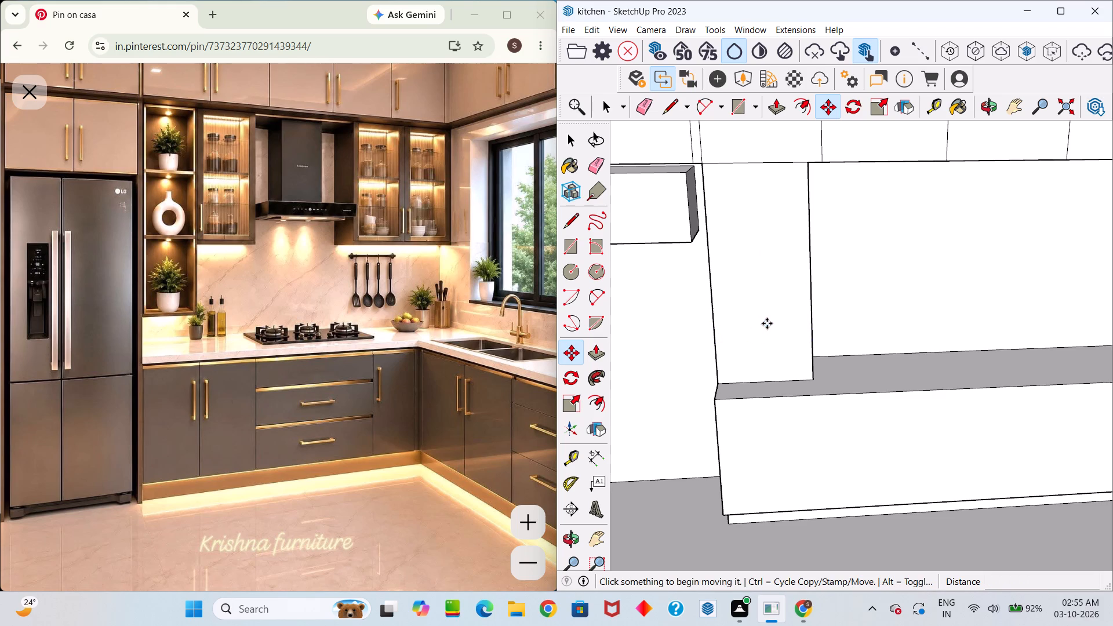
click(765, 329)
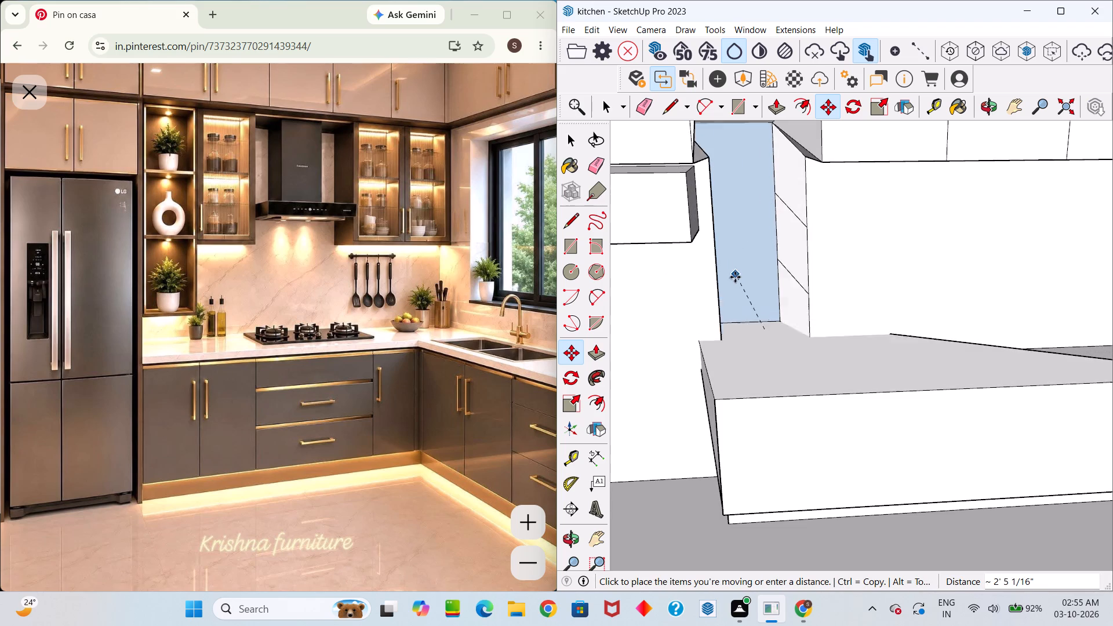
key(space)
Copy the shelf unit's top front edge down 3'5" and divide that distance into three equal sections.
click(769, 161)
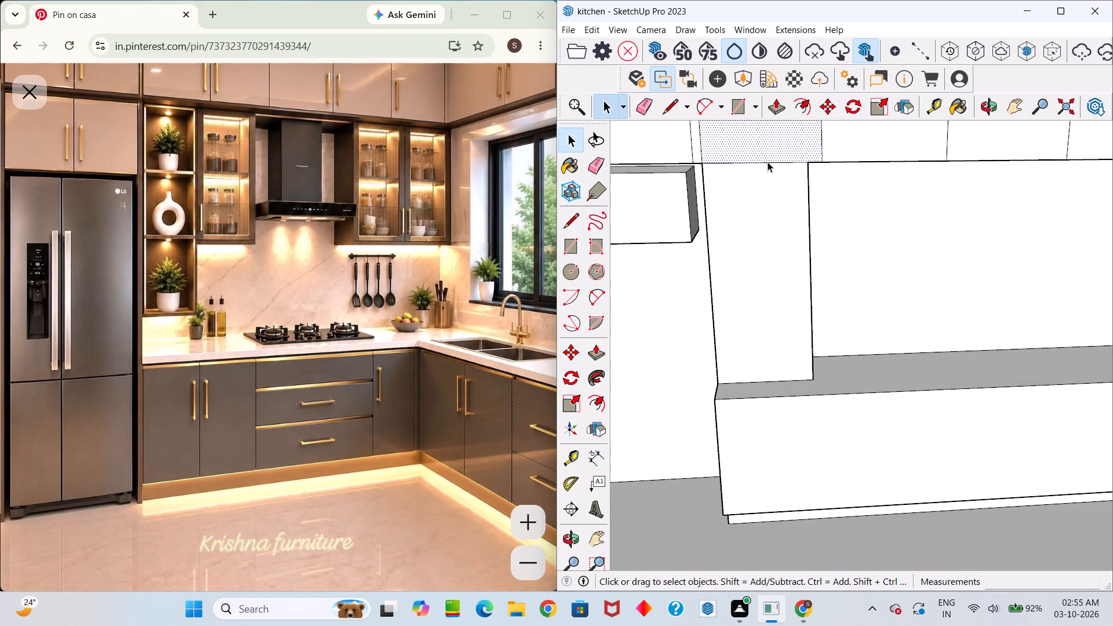
click(763, 161)
key(m)
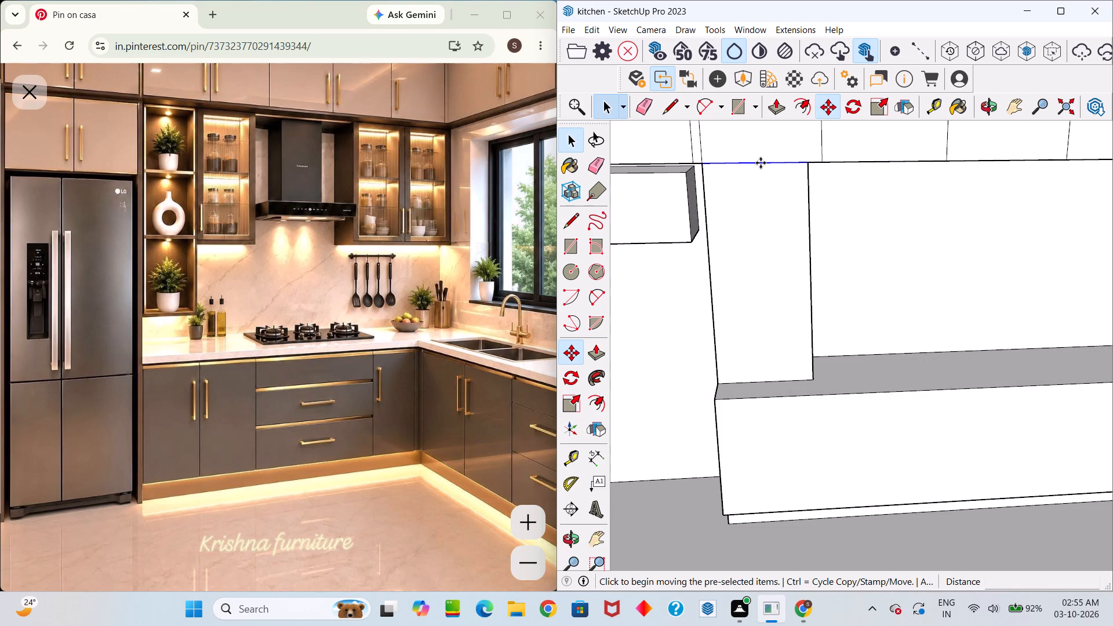
click(761, 165)
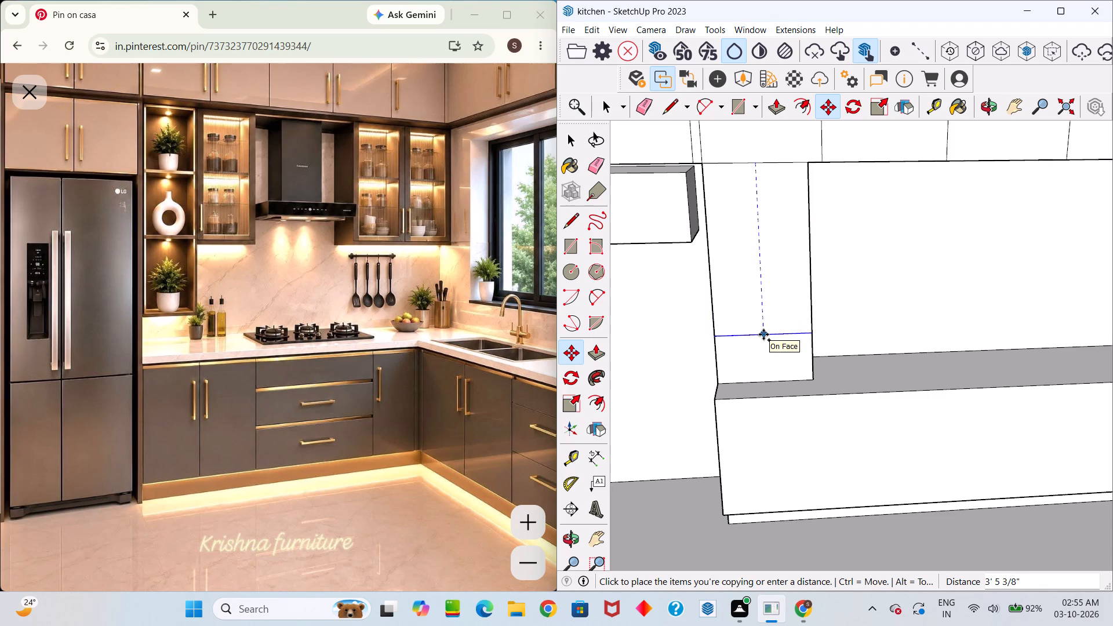
text(3')
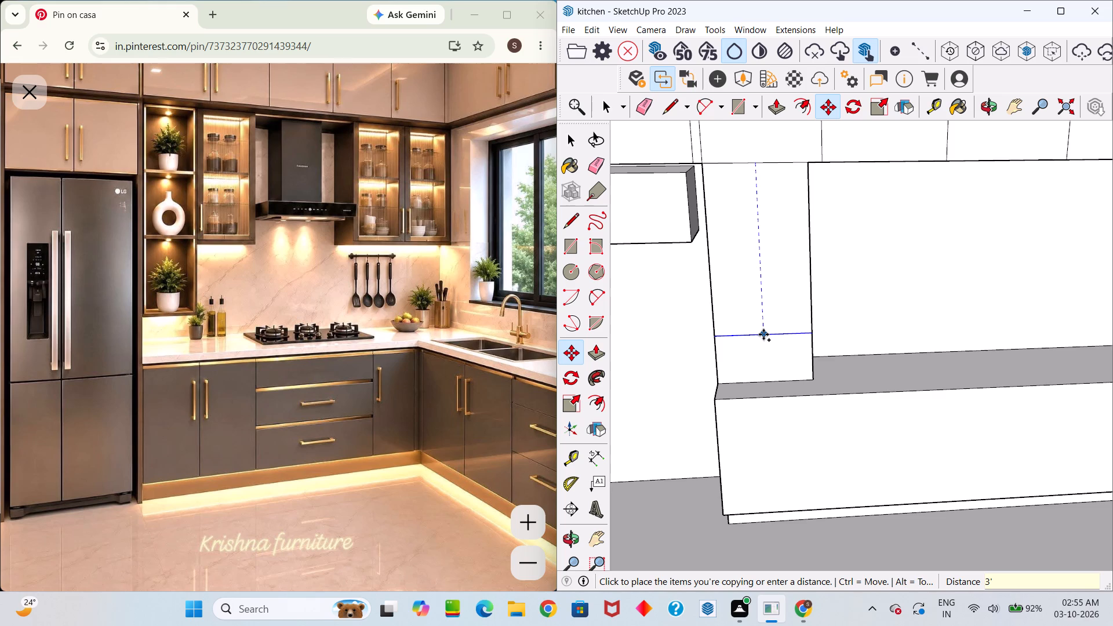
key(5)
key(Return)
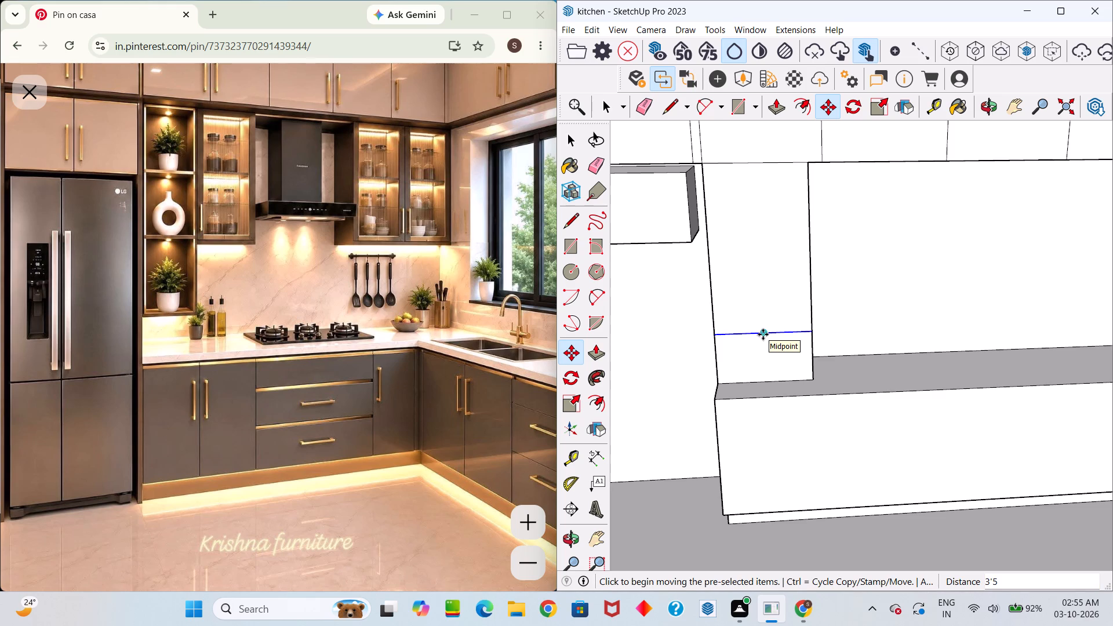
key(slash)
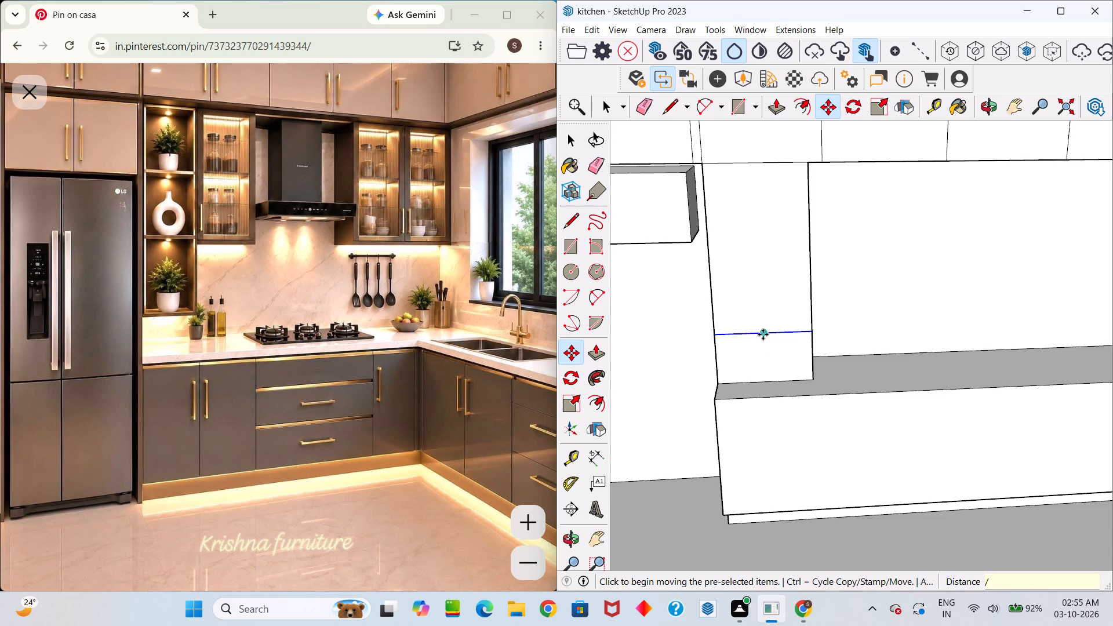
key(3)
key(Return)
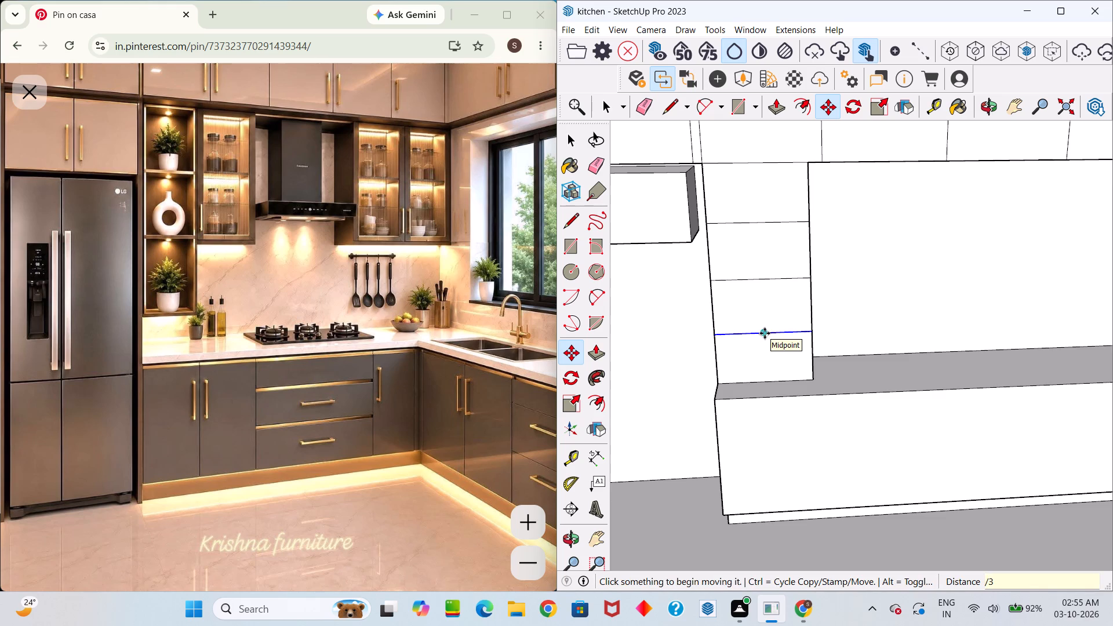
key(space)
Push/Pull the strip below the lowest dividing edge back flush with the wall, leaving a gap above the countertop.
middle_drag(722, 352, 854, 343)
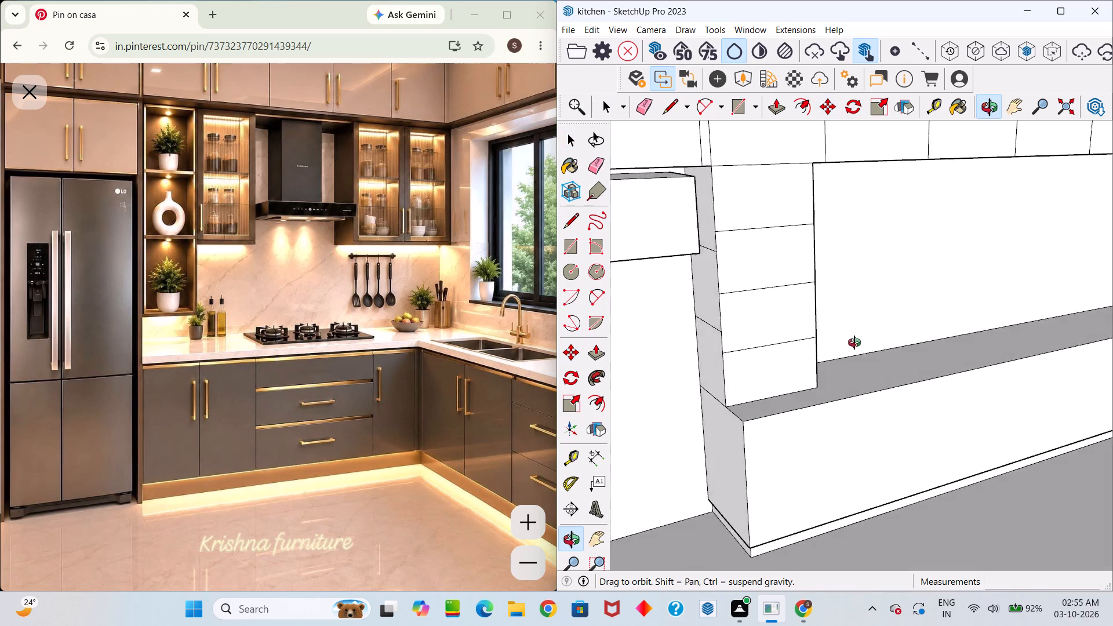
middle_drag(854, 343, 802, 362)
click(779, 375)
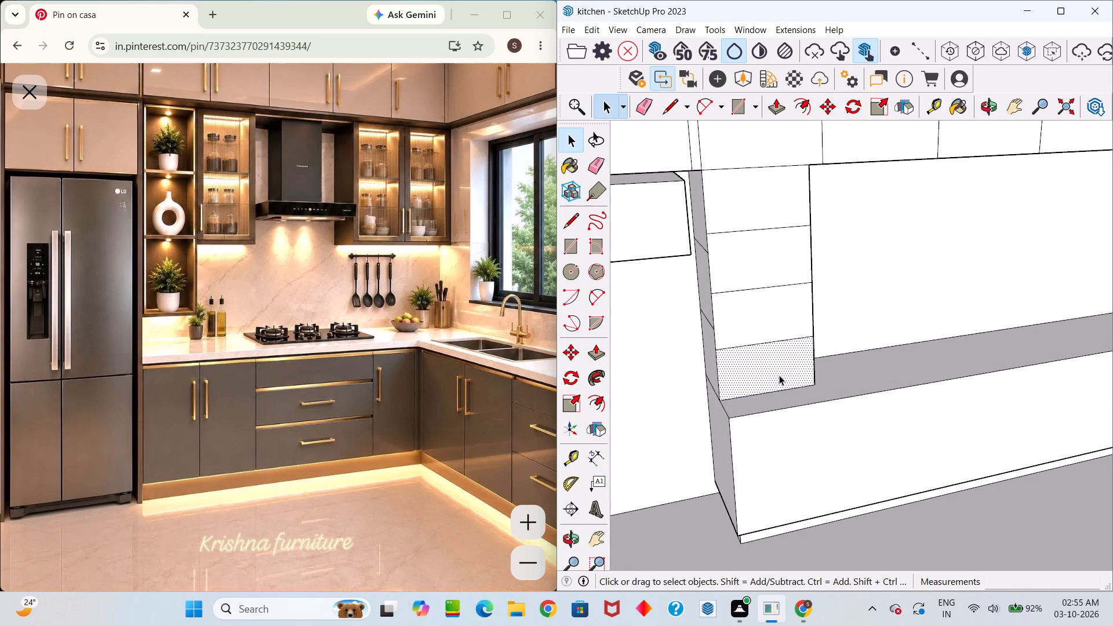
key(p)
drag(779, 375, 779, 361)
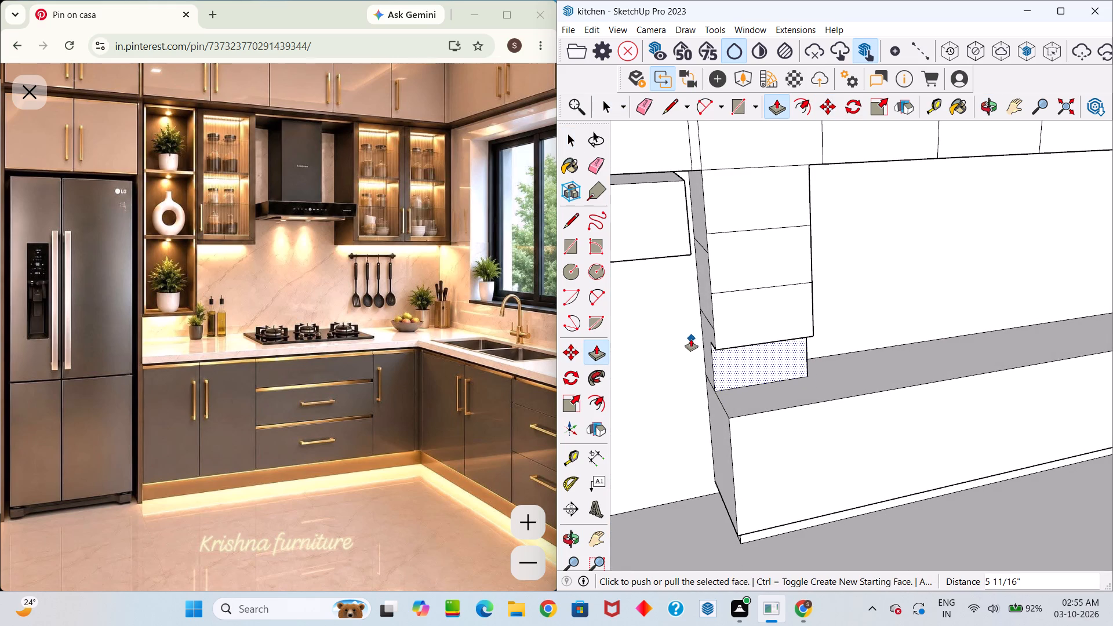
click(706, 354)
scroll(719, 360, up, 2)
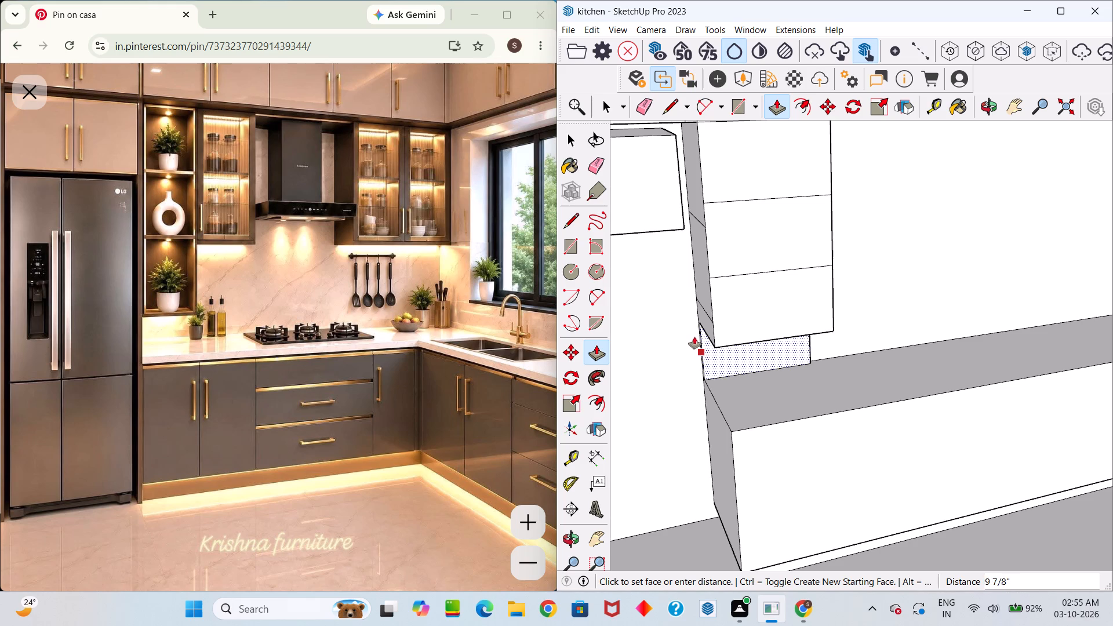
click(690, 319)
scroll(704, 350, up, 5)
middle_drag(719, 361, 693, 290)
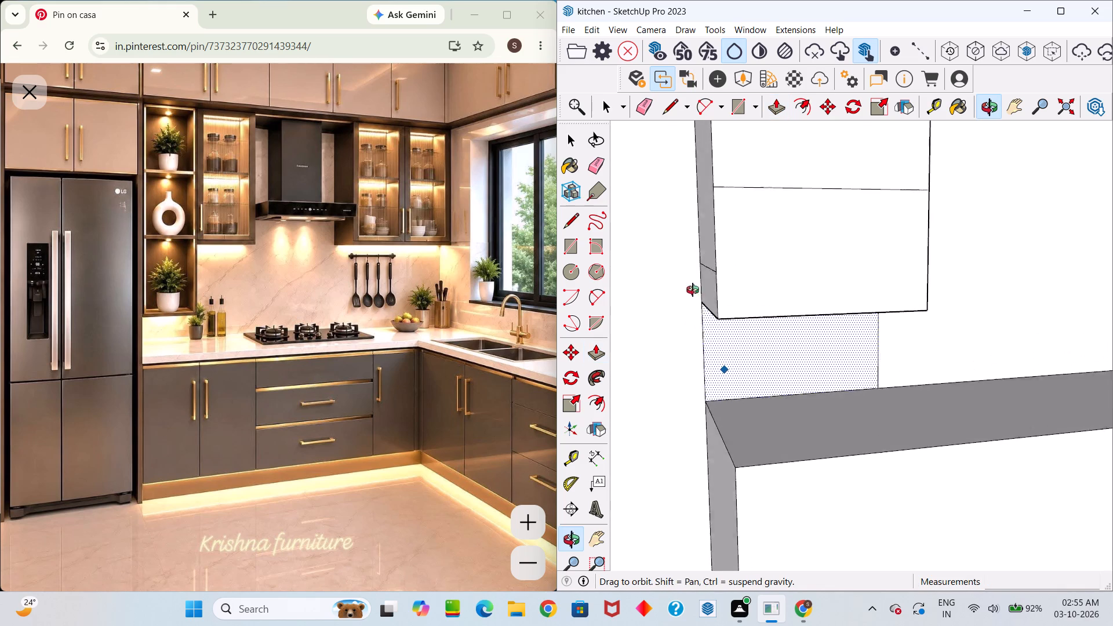
Erase the leftover vertical edges on the wall between the shelf unit's underside and the countertop.
middle_drag(693, 290, 673, 231)
key(e)
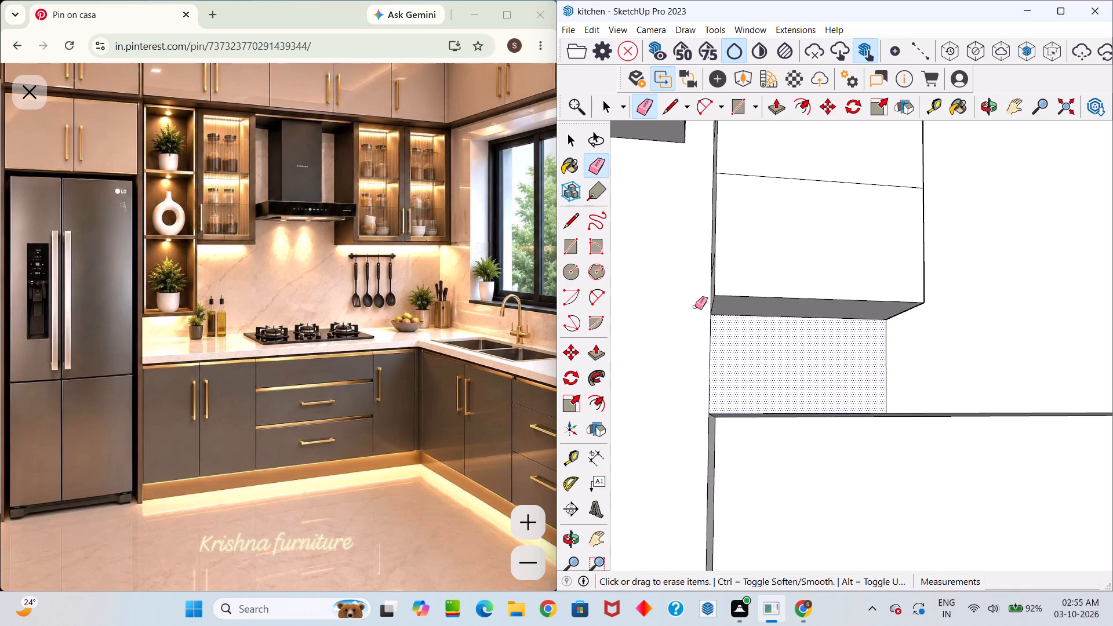
drag(705, 344, 900, 373)
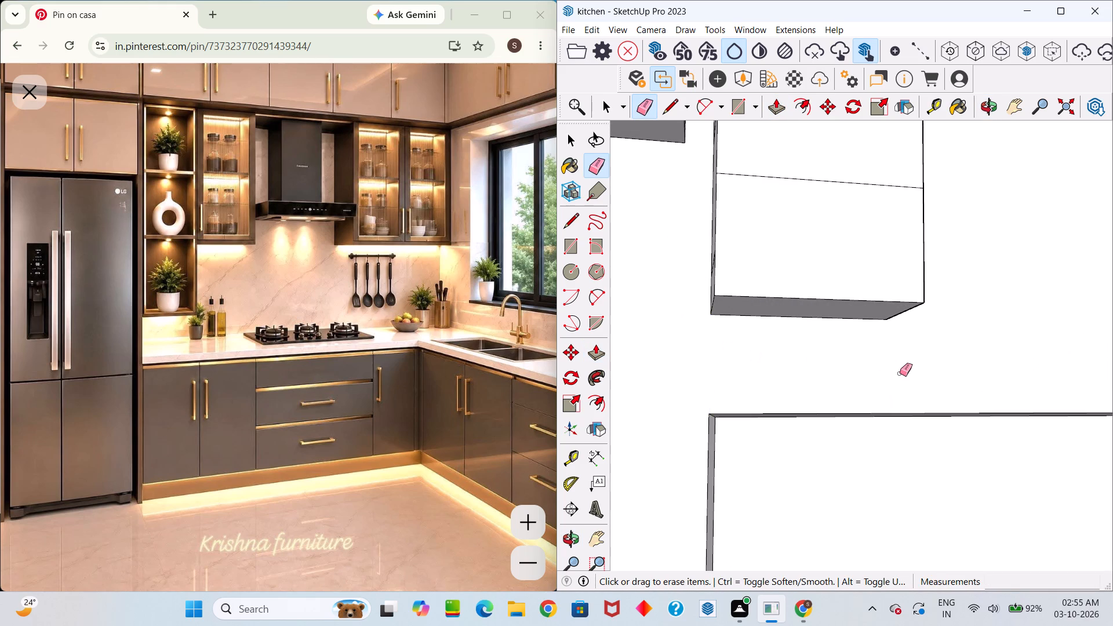
Erase the stray dividing edge on the shelf unit's side face, next to the neighbouring upper cabinet.
scroll(883, 362, down, 5)
middle_drag(813, 330, 914, 391)
scroll(857, 352, up, 5)
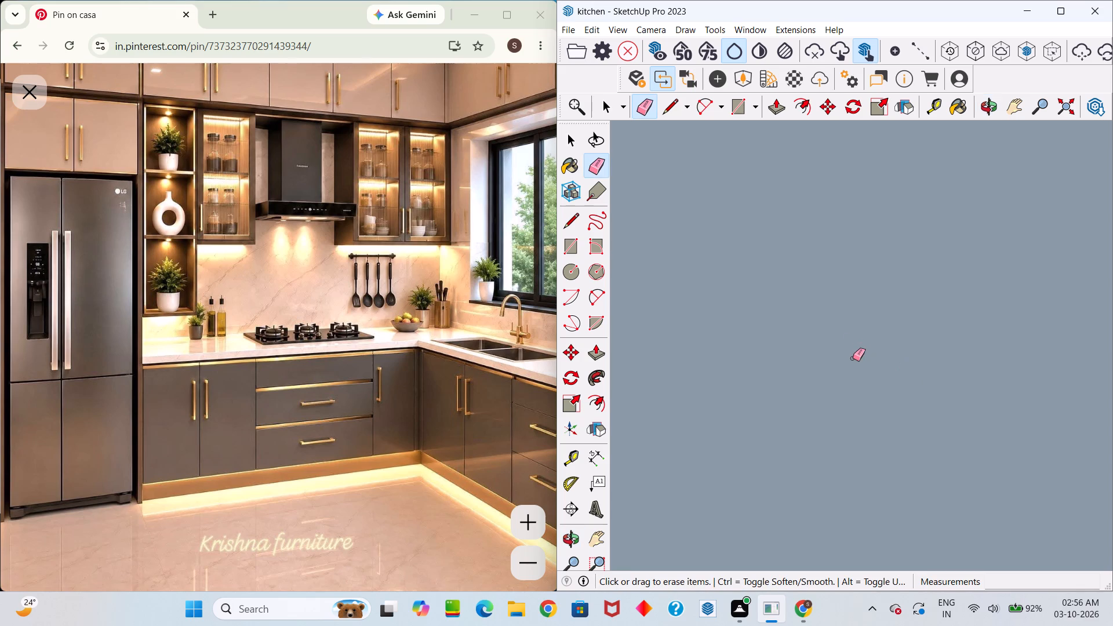
scroll(853, 358, up, 1)
middle_drag(876, 364, 676, 336)
scroll(801, 347, down, 15)
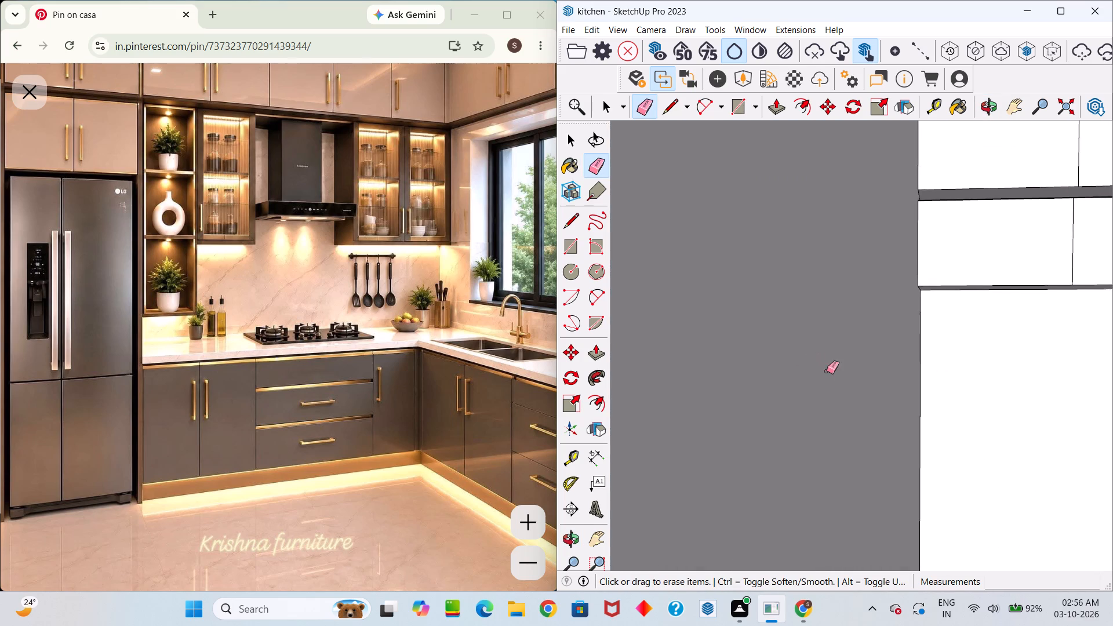
scroll(827, 371, down, 17)
scroll(905, 299, down, 20)
scroll(905, 299, down, 15)
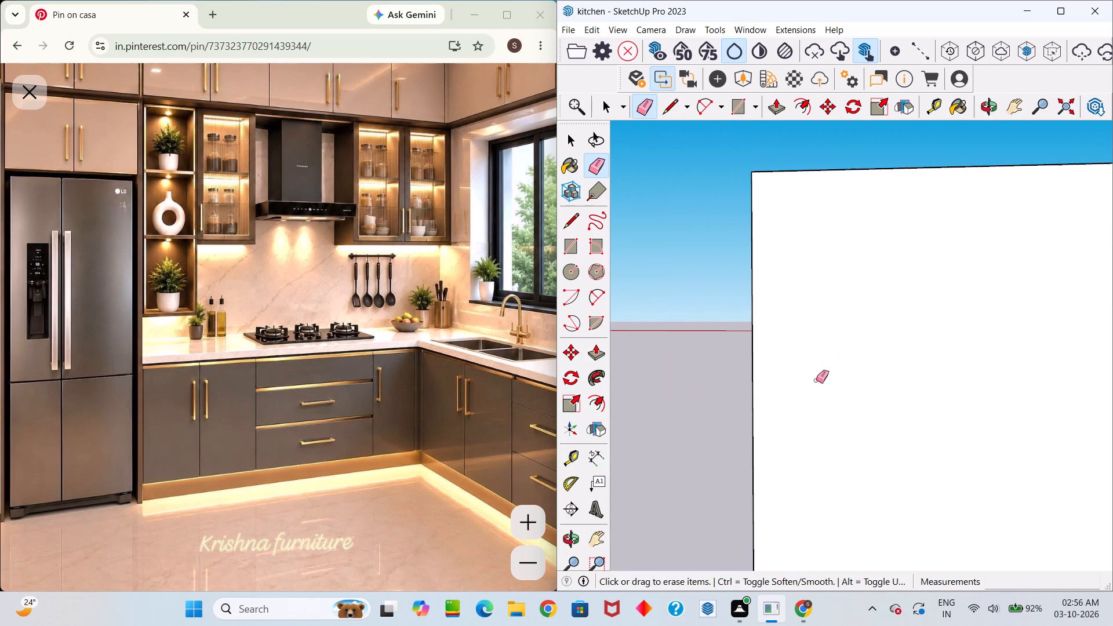
scroll(816, 380, down, 9)
middle_drag(854, 293, 888, 501)
scroll(932, 378, up, 16)
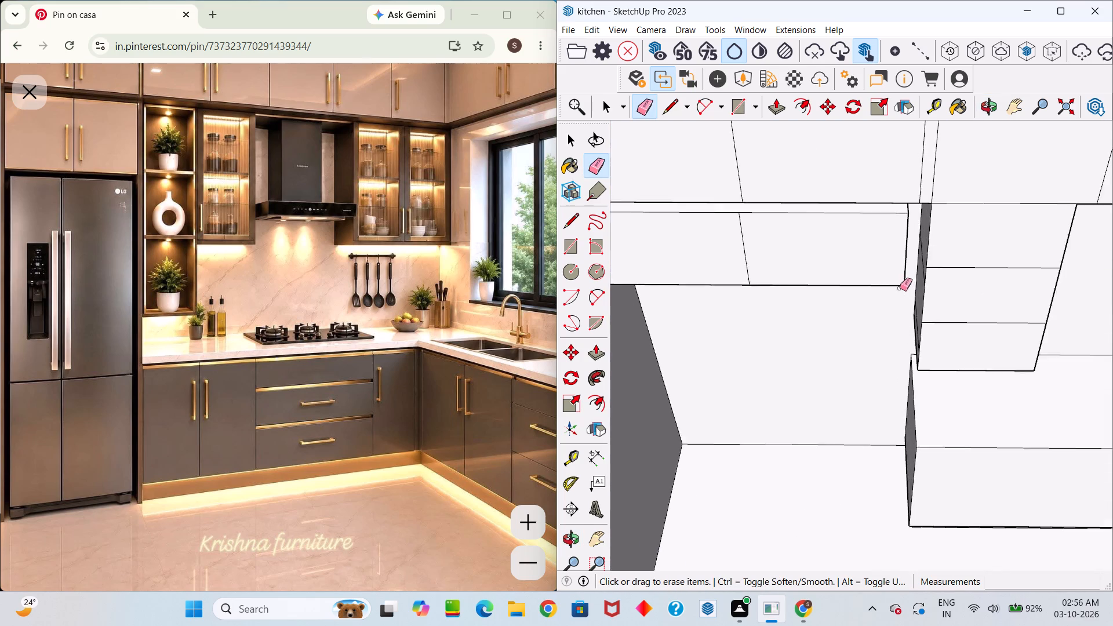
scroll(900, 288, up, 5)
middle_drag(929, 381, 1011, 364)
scroll(962, 370, up, 5)
drag(943, 369, 944, 374)
scroll(942, 389, down, 13)
scroll(940, 330, up, 7)
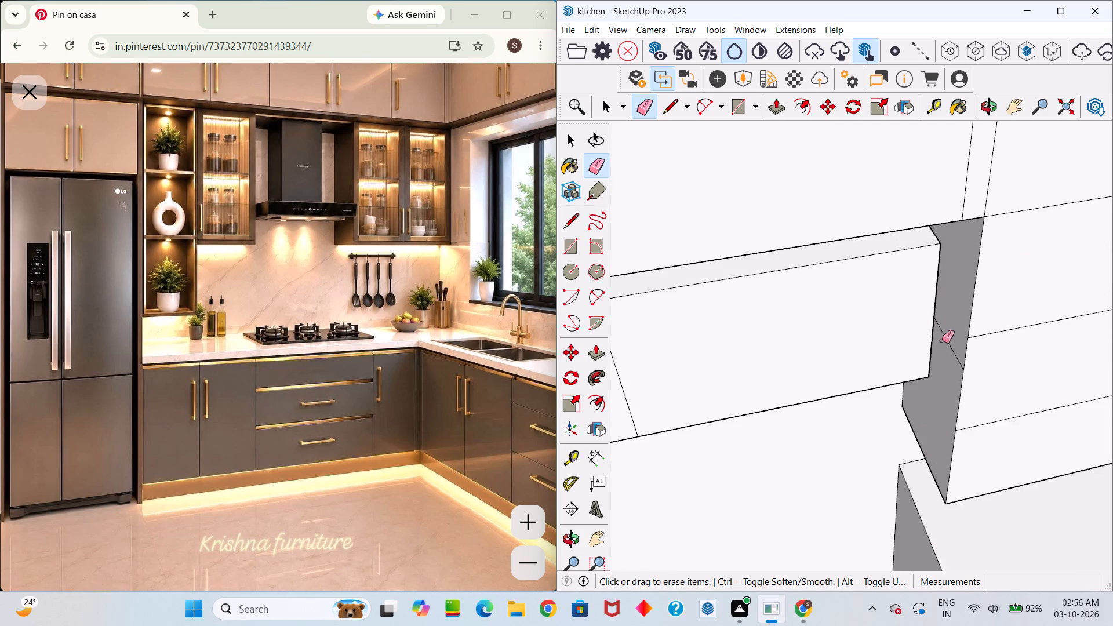
scroll(942, 340, up, 3)
drag(945, 345, 955, 342)
scroll(953, 351, down, 15)
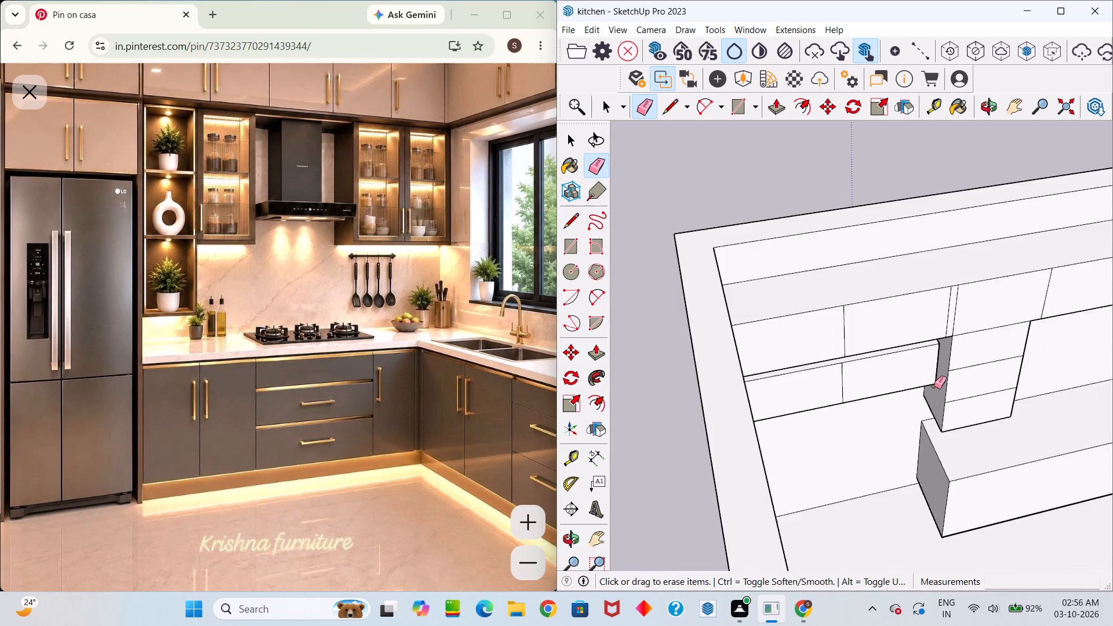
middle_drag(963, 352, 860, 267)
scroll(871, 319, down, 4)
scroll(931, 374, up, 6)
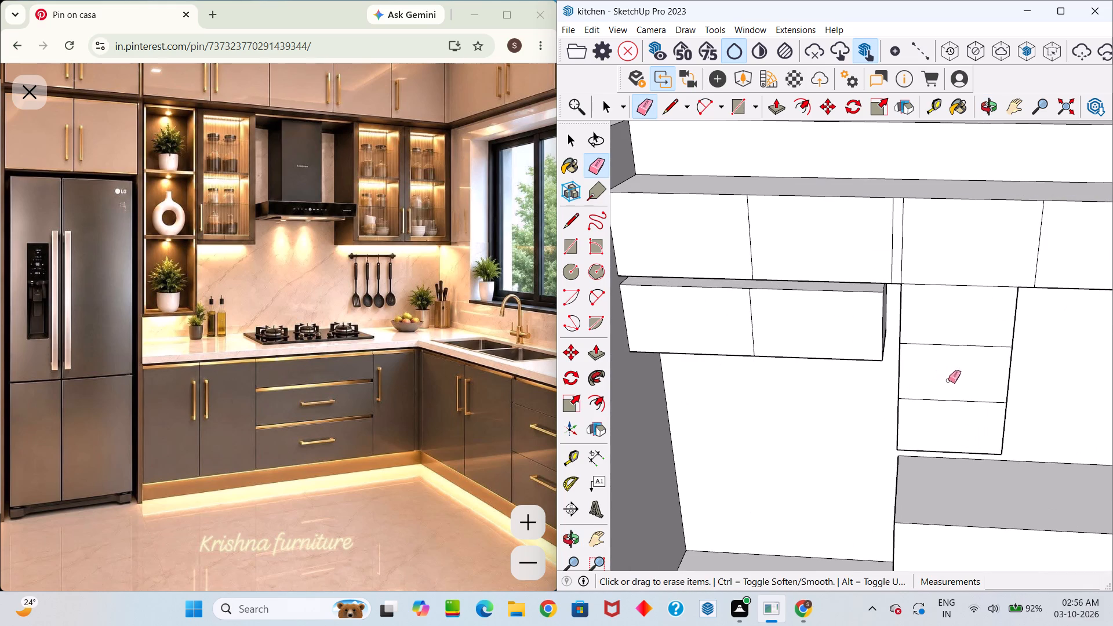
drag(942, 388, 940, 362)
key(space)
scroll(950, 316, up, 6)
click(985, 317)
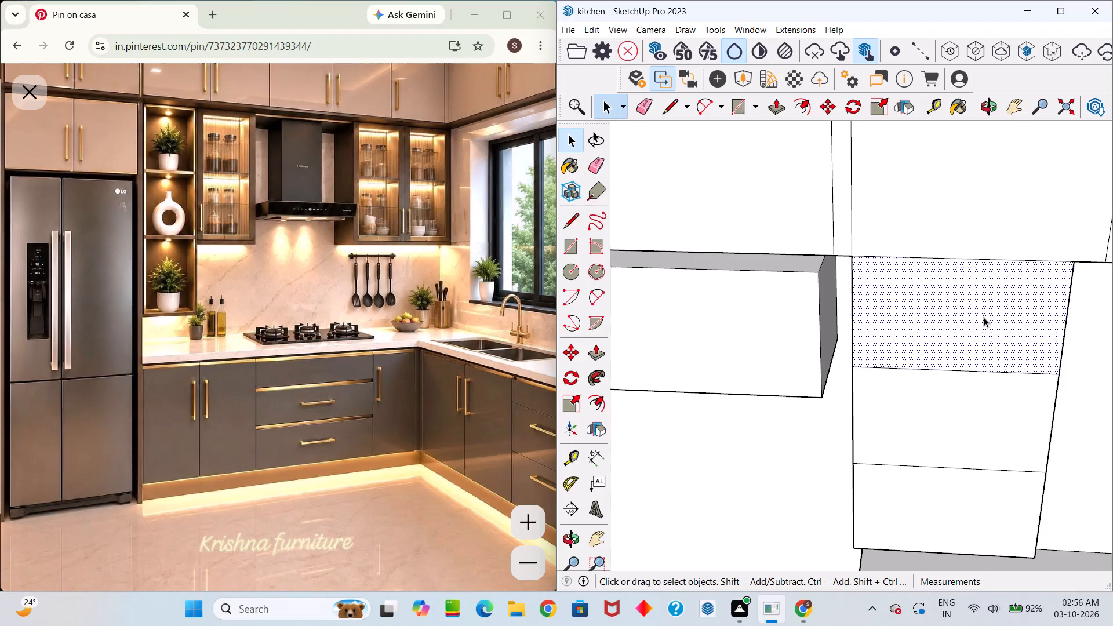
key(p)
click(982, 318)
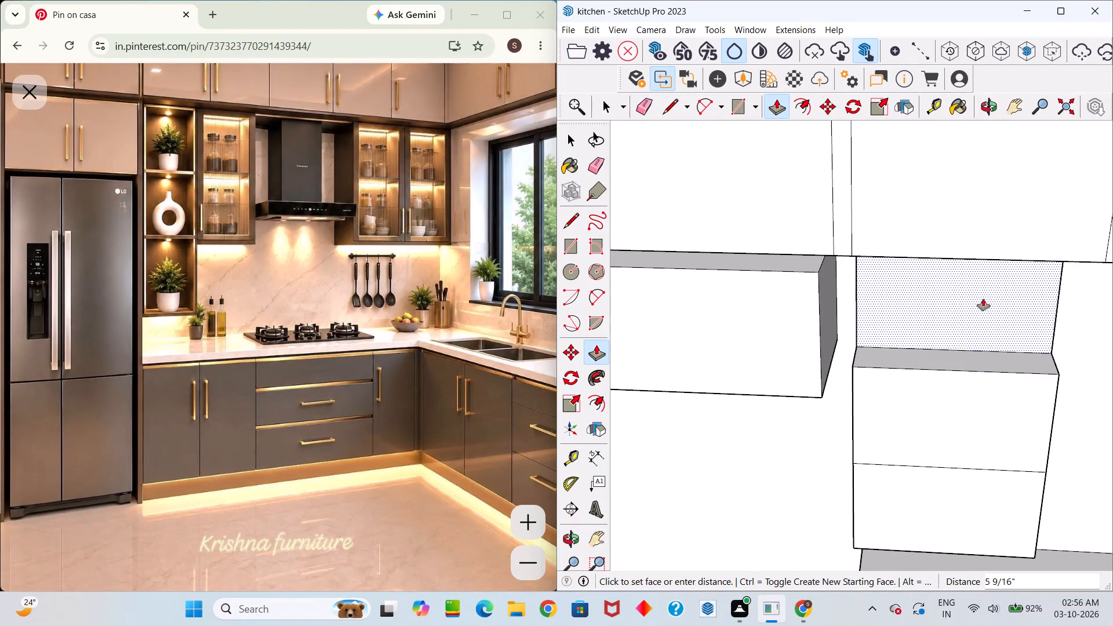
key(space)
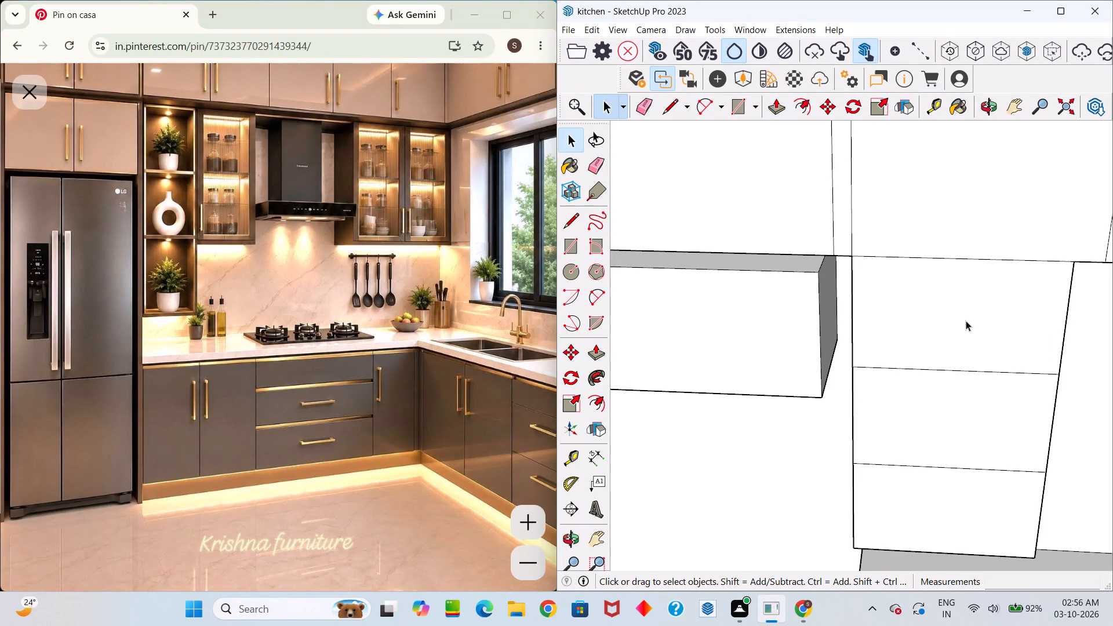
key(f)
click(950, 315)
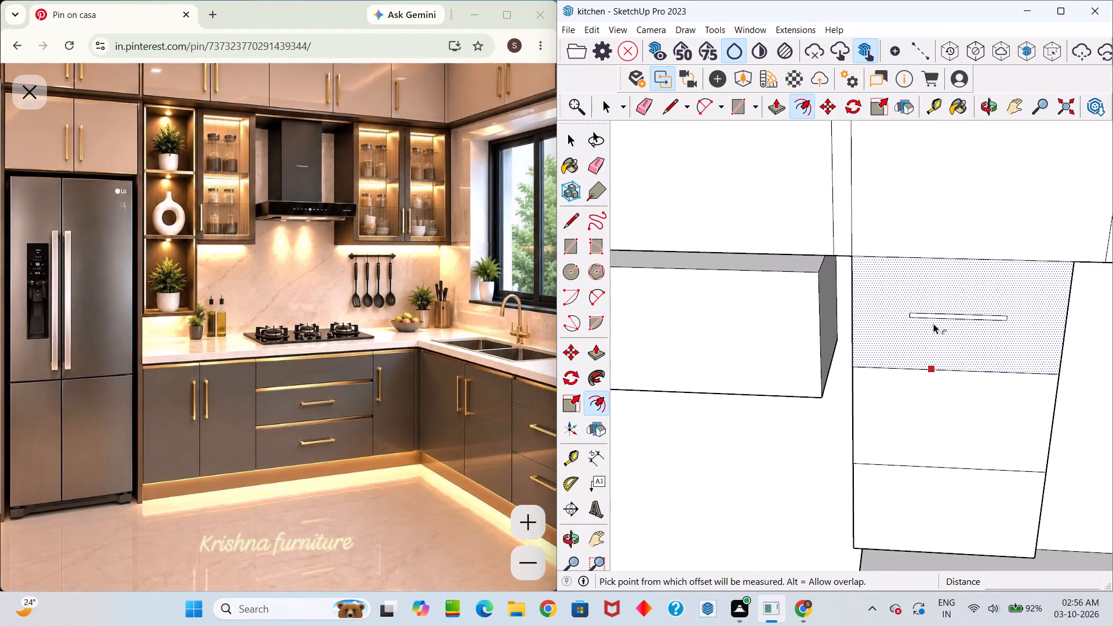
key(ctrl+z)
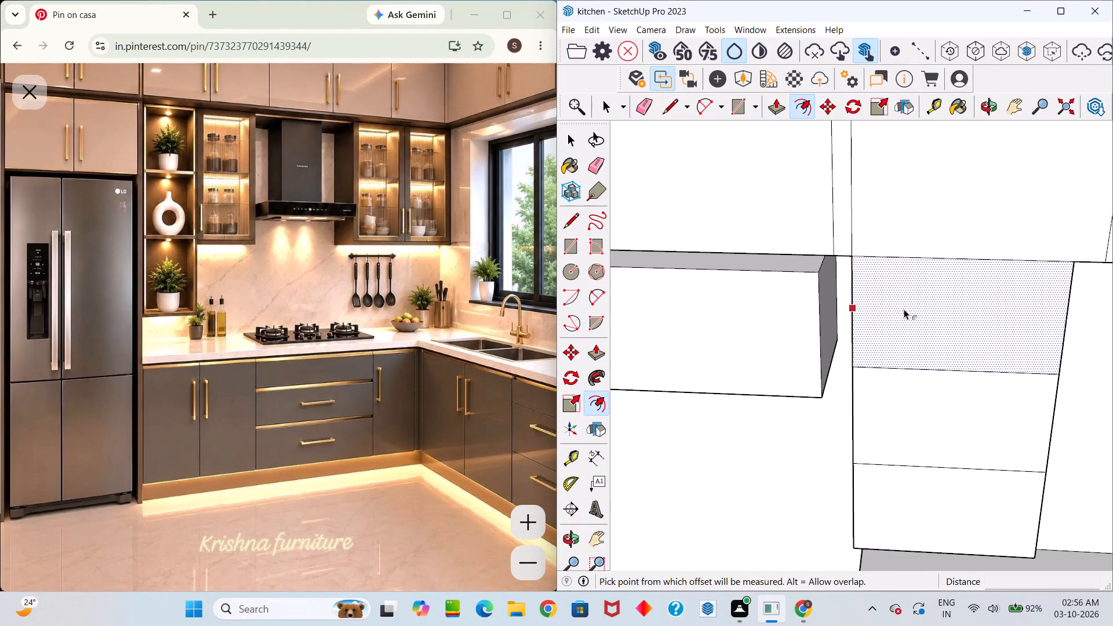
Offset the outline of the shelf unit's top section inward by 0.5".
click(900, 304)
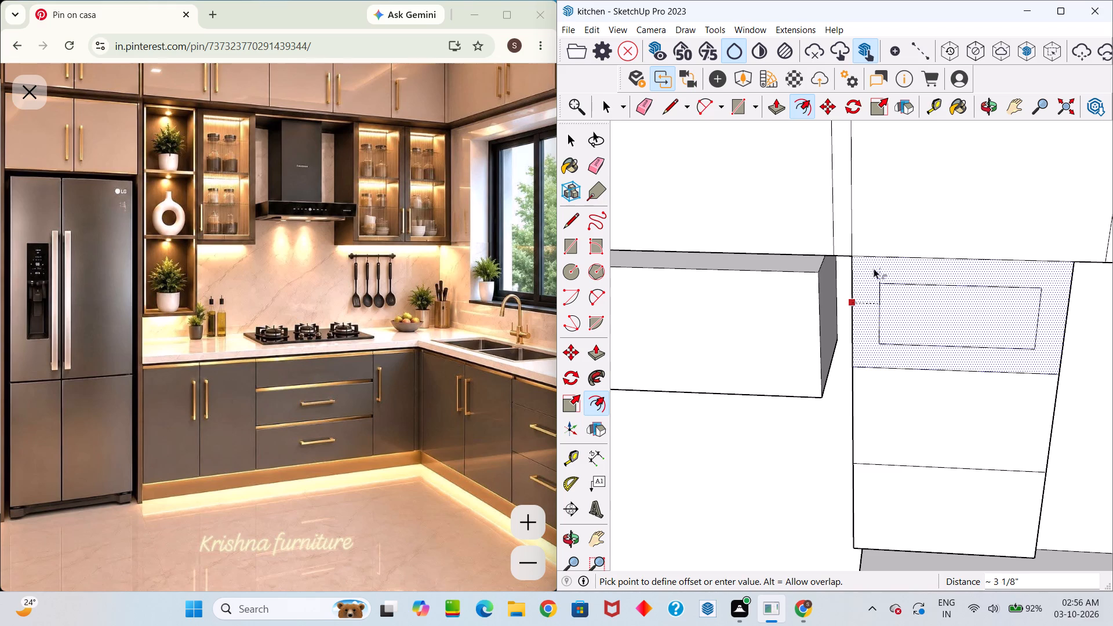
text(0.5)
key(Return)
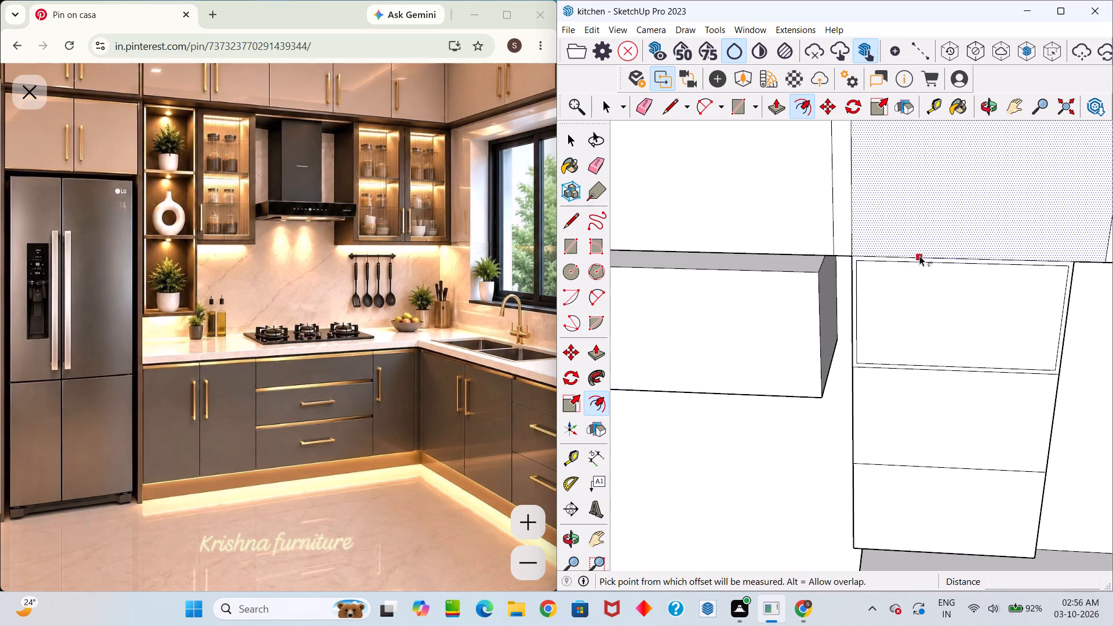
key(space)
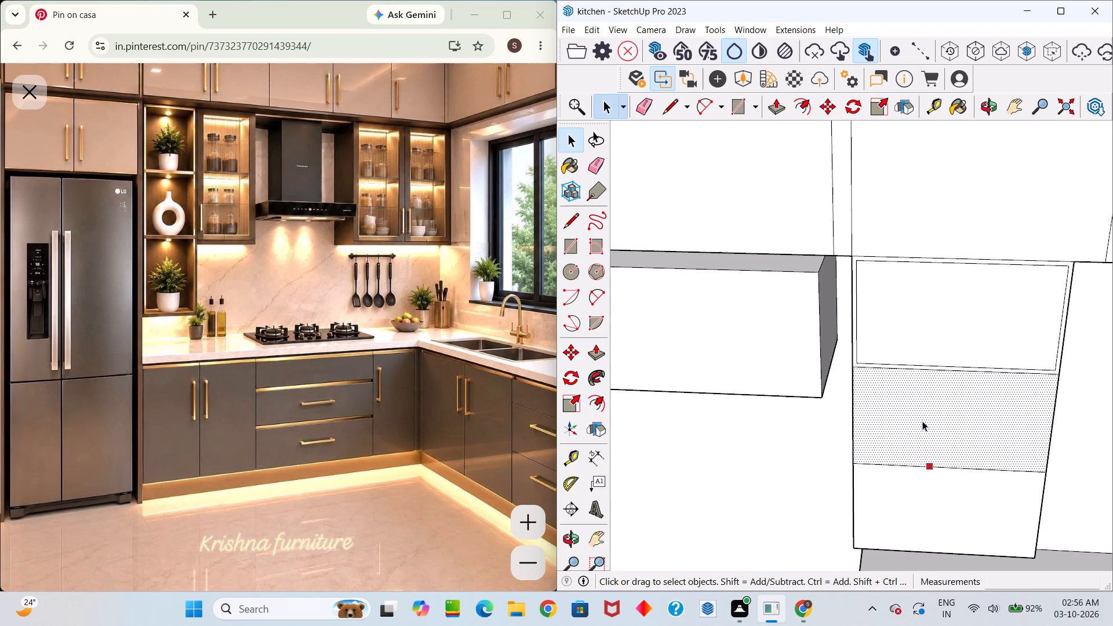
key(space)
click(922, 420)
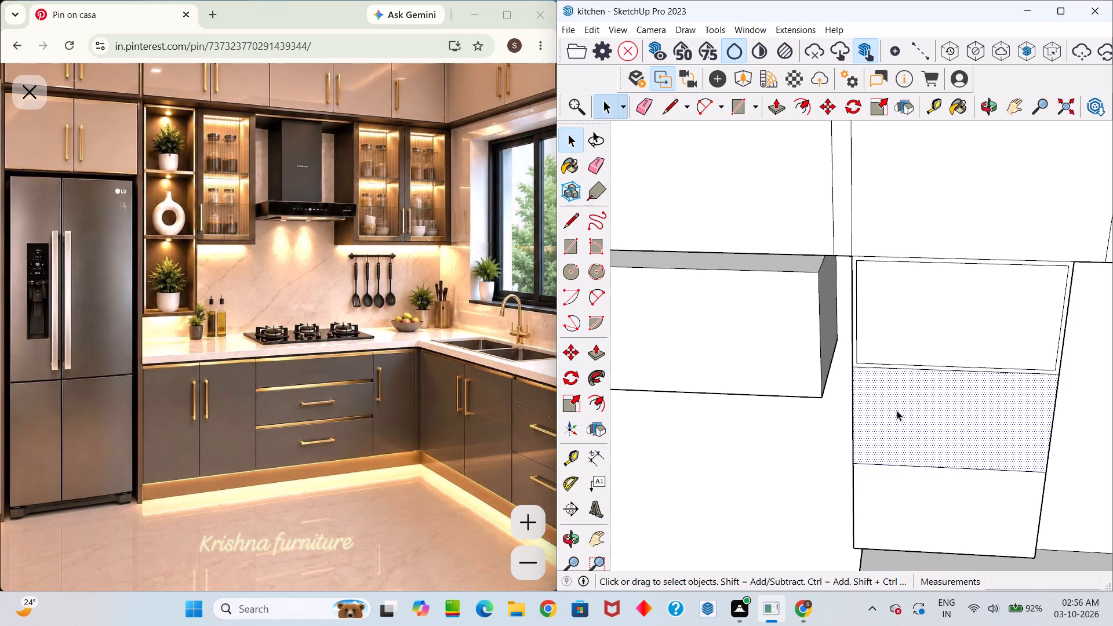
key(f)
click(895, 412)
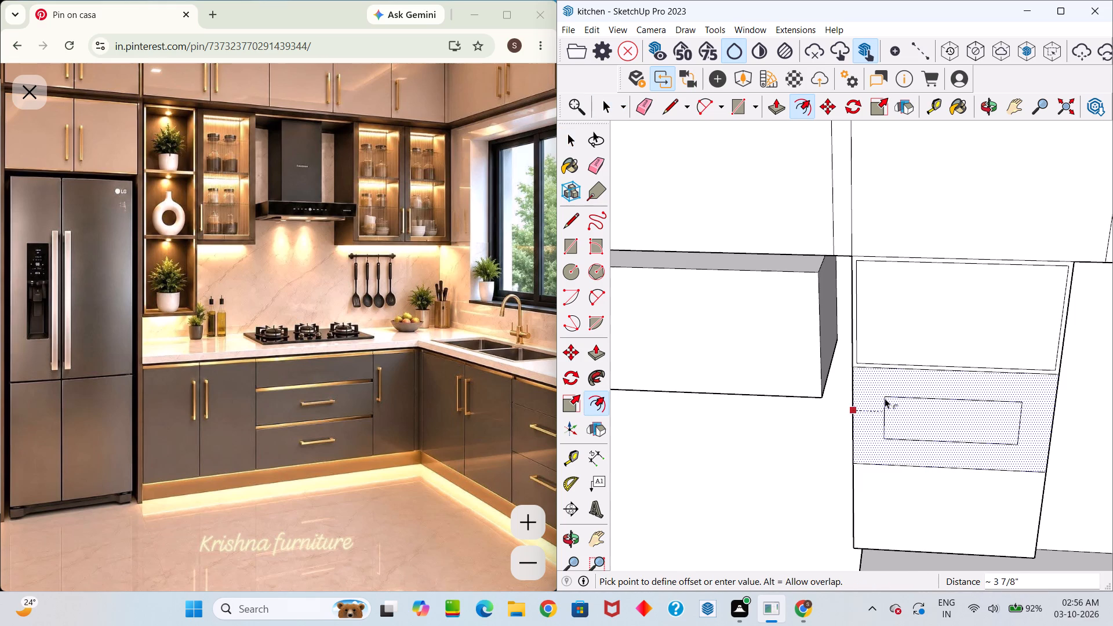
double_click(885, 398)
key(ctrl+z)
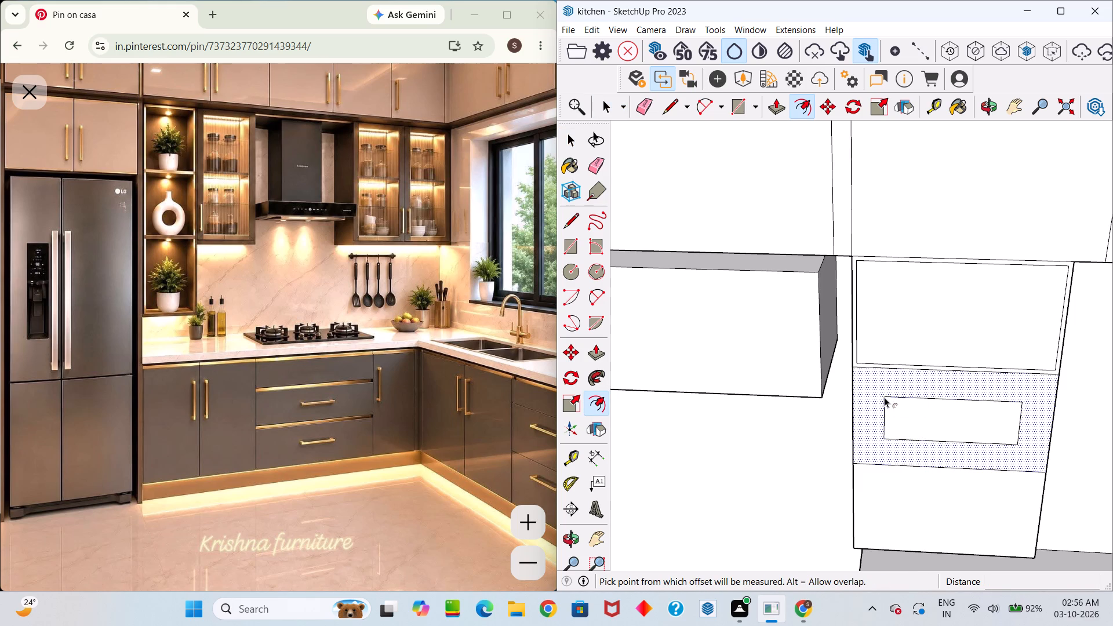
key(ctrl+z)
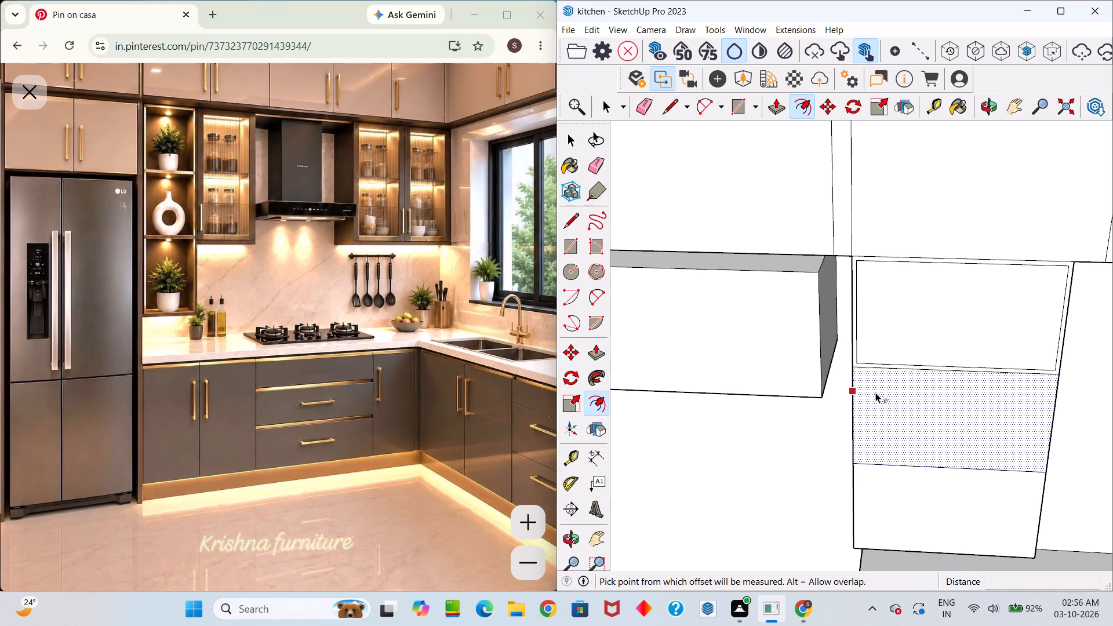
Offset the outline of the shelf unit's middle section inward by 0.5".
click(871, 391)
text(0.5)
key(Return)
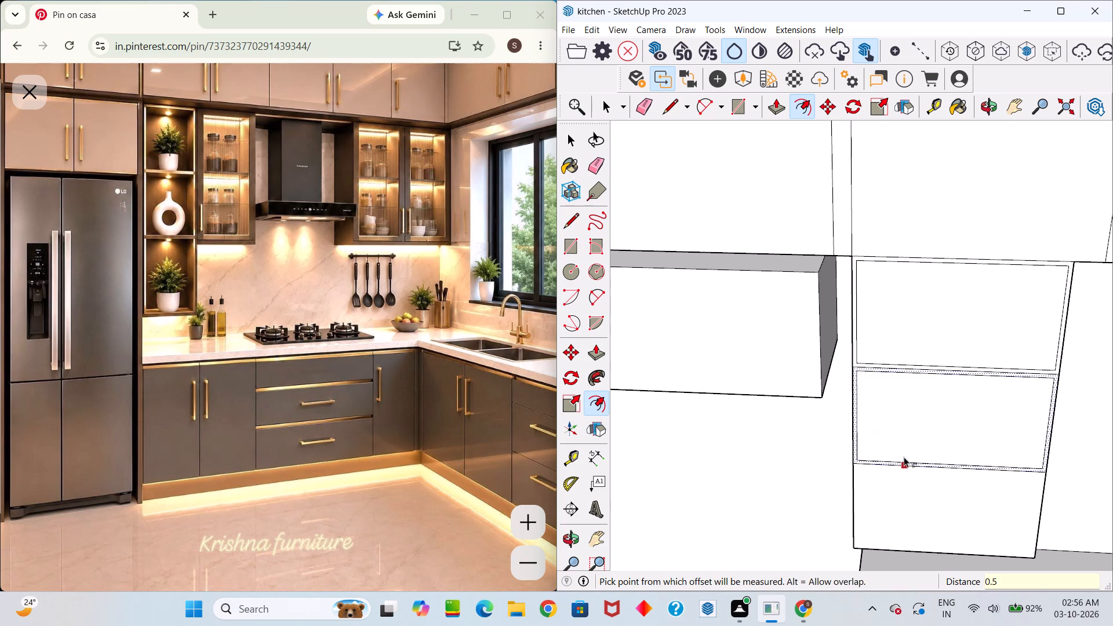
key(space)
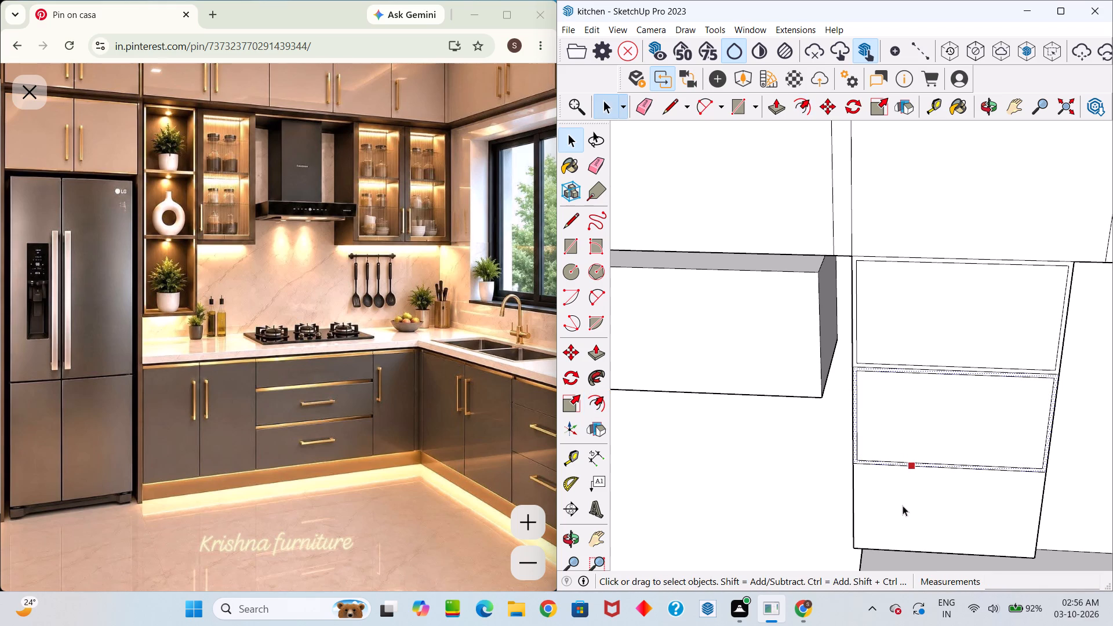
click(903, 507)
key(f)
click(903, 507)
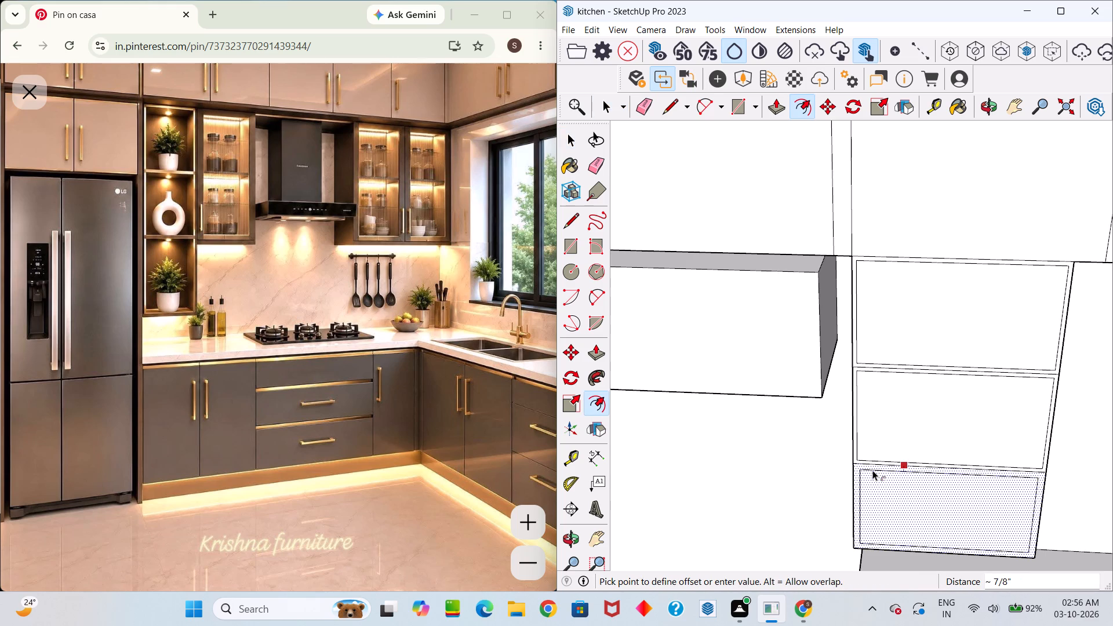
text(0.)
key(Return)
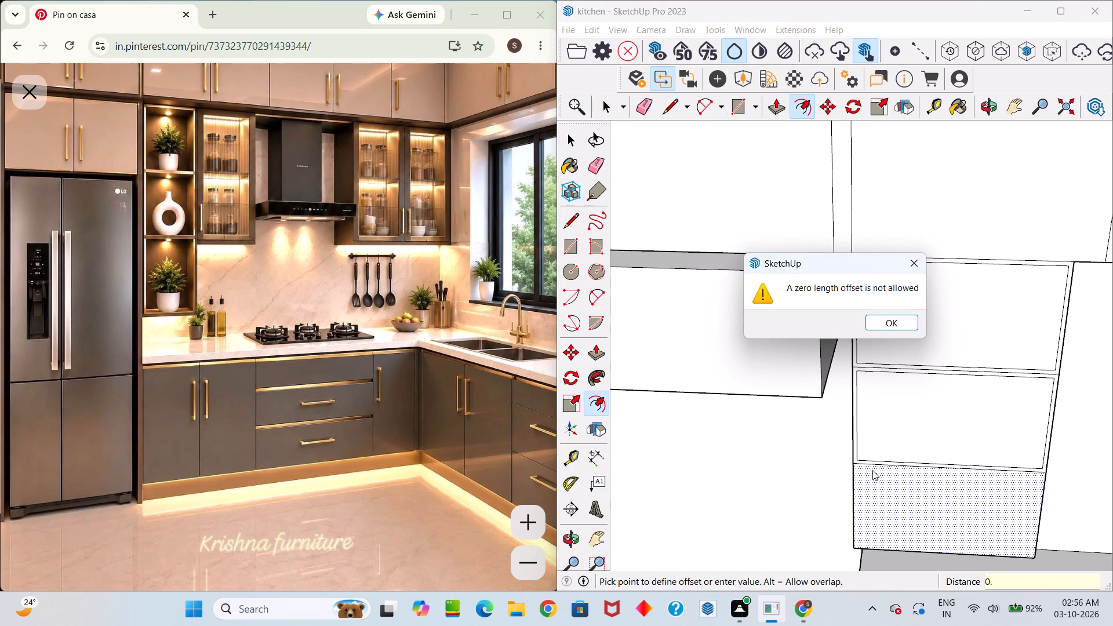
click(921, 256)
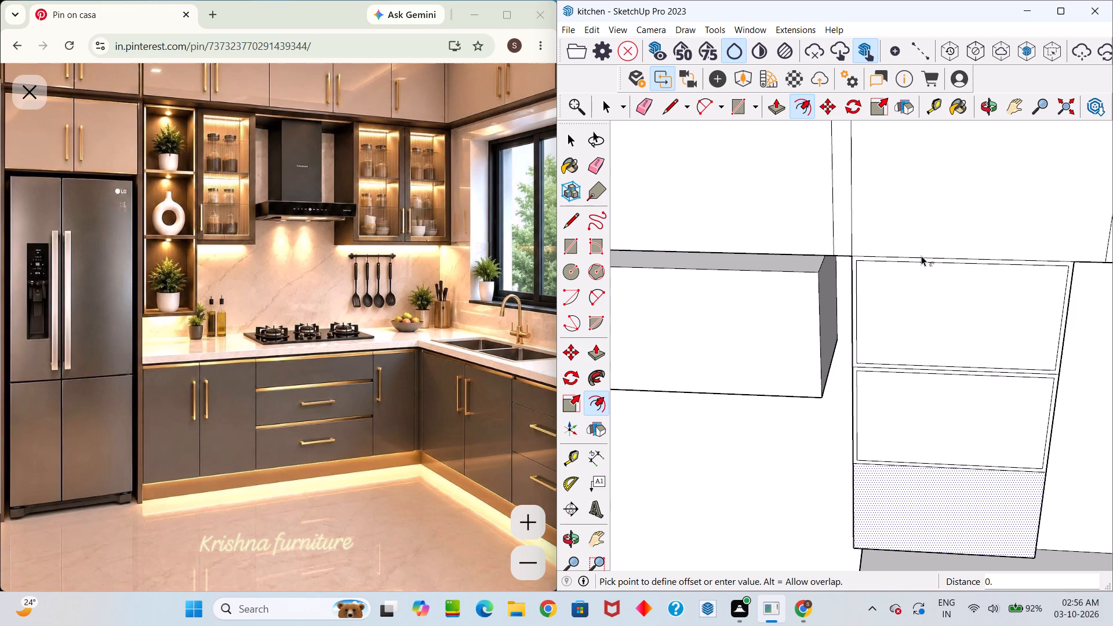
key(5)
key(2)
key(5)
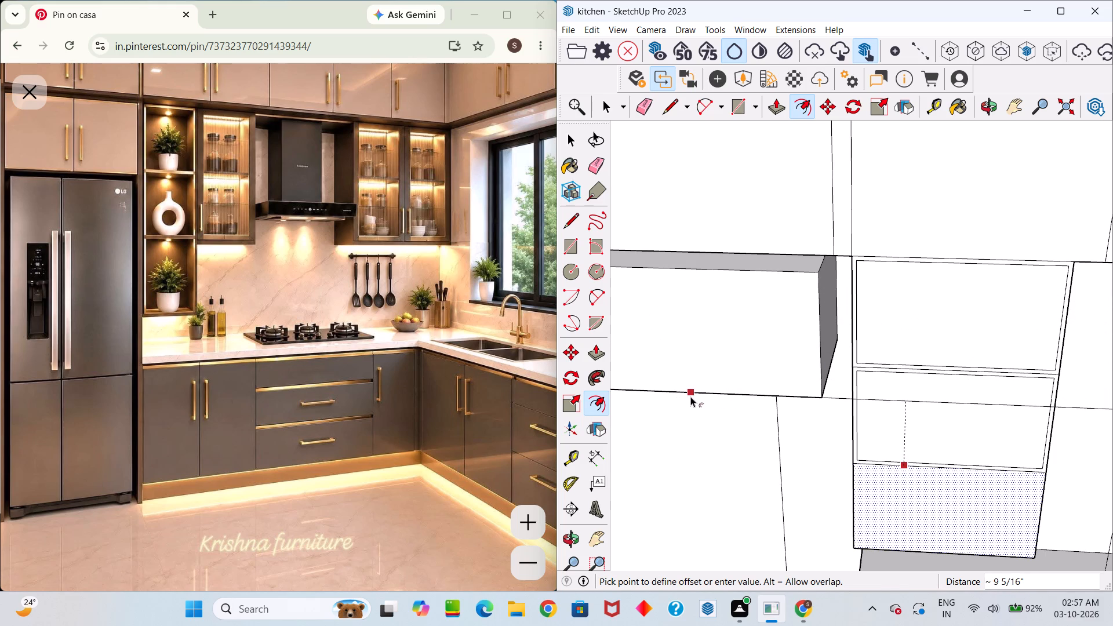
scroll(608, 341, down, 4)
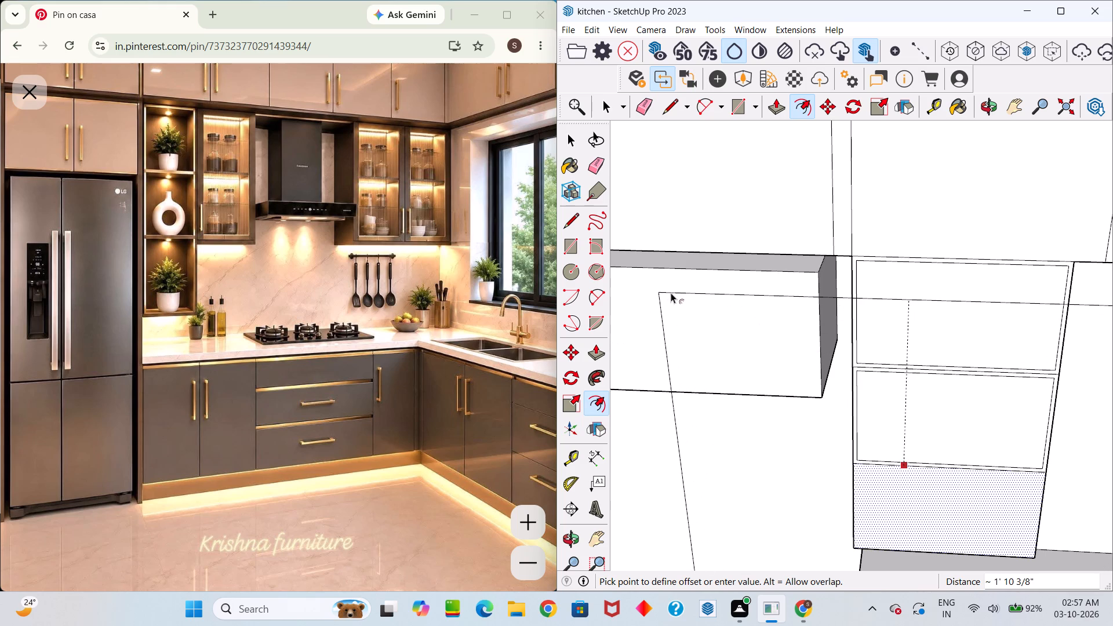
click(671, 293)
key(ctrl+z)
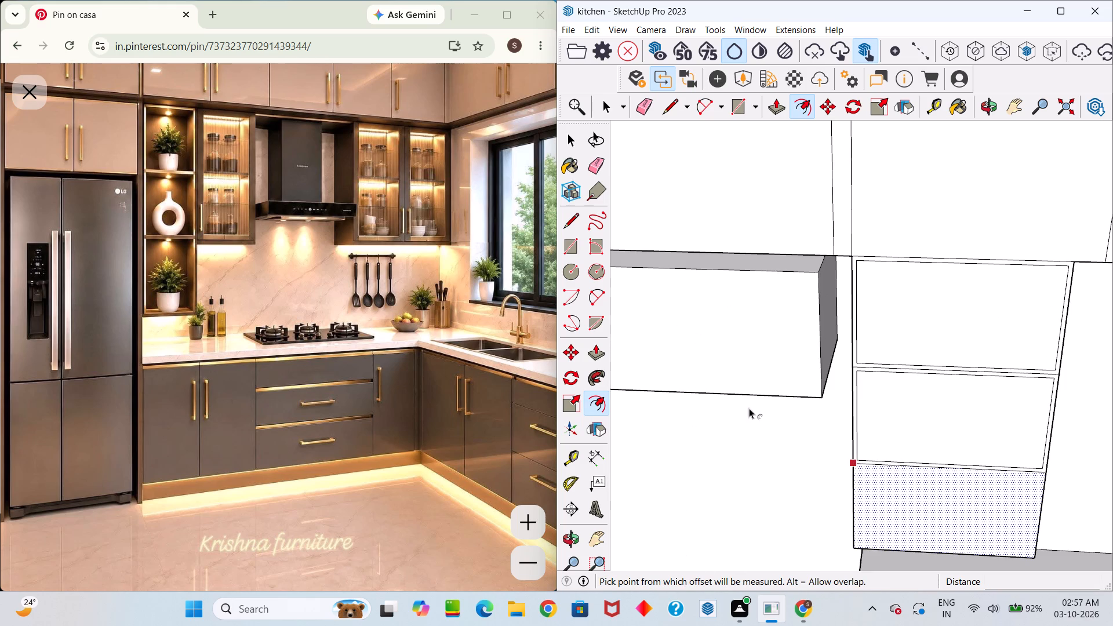
Offset the outline of the shelf unit's bottom section inward by 0.5".
click(907, 492)
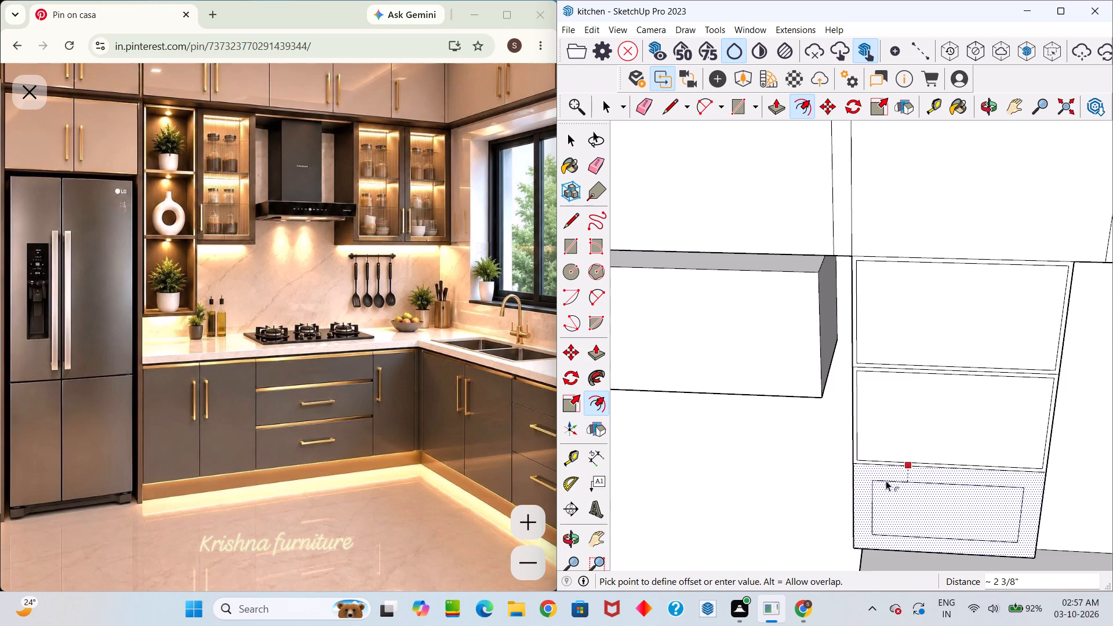
text(0.5)
key(Return)
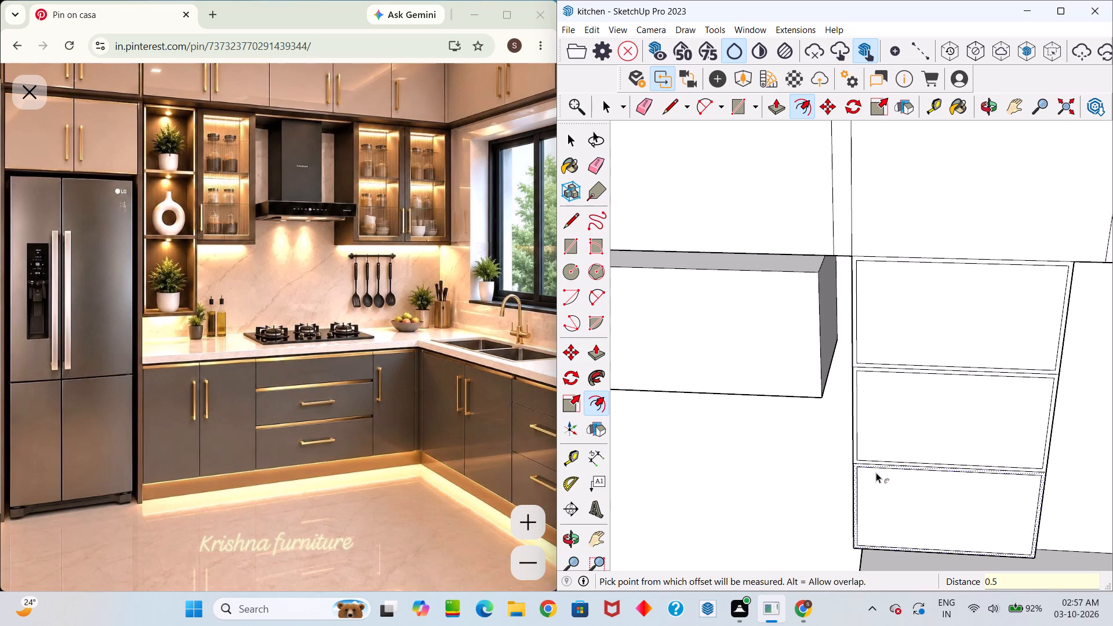
Push the inner faces of the shelf unit's top, middle and bottom sections inward by 1' to hollow the compartments.
scroll(875, 473, up, 4)
middle_drag(880, 461, 819, 398)
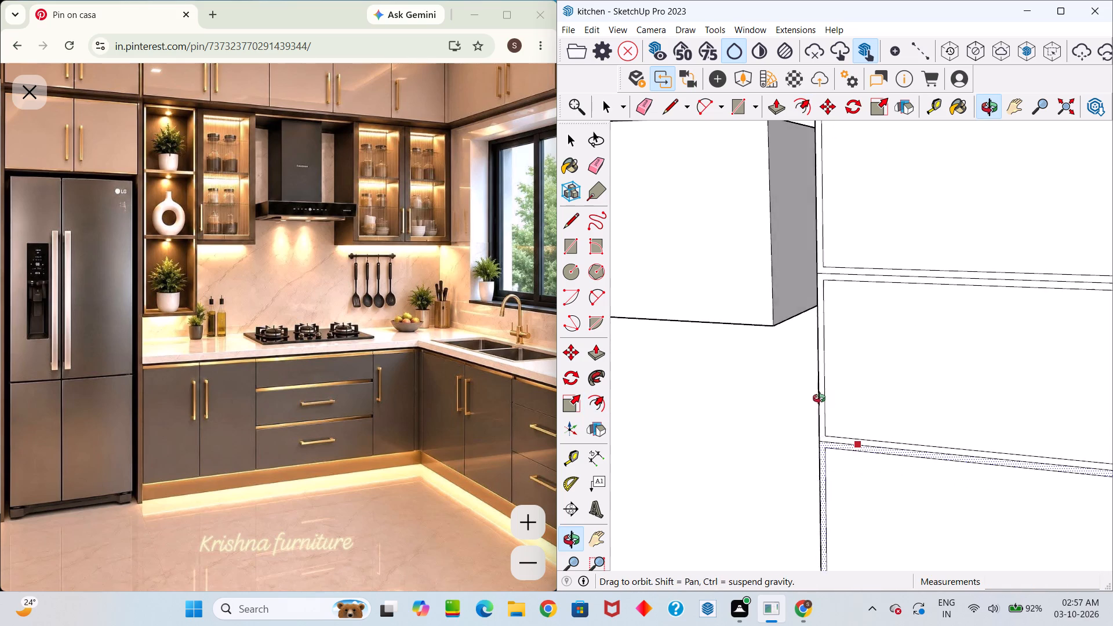
middle_drag(819, 398, 814, 399)
scroll(813, 418, down, 5)
key(space)
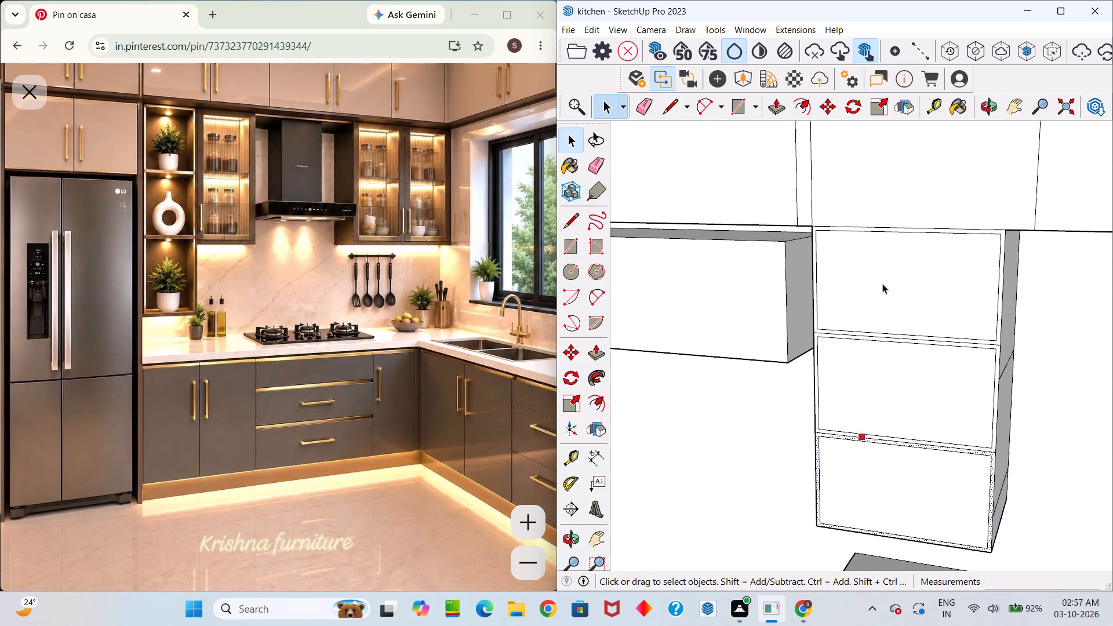
click(882, 283)
key(p)
click(883, 288)
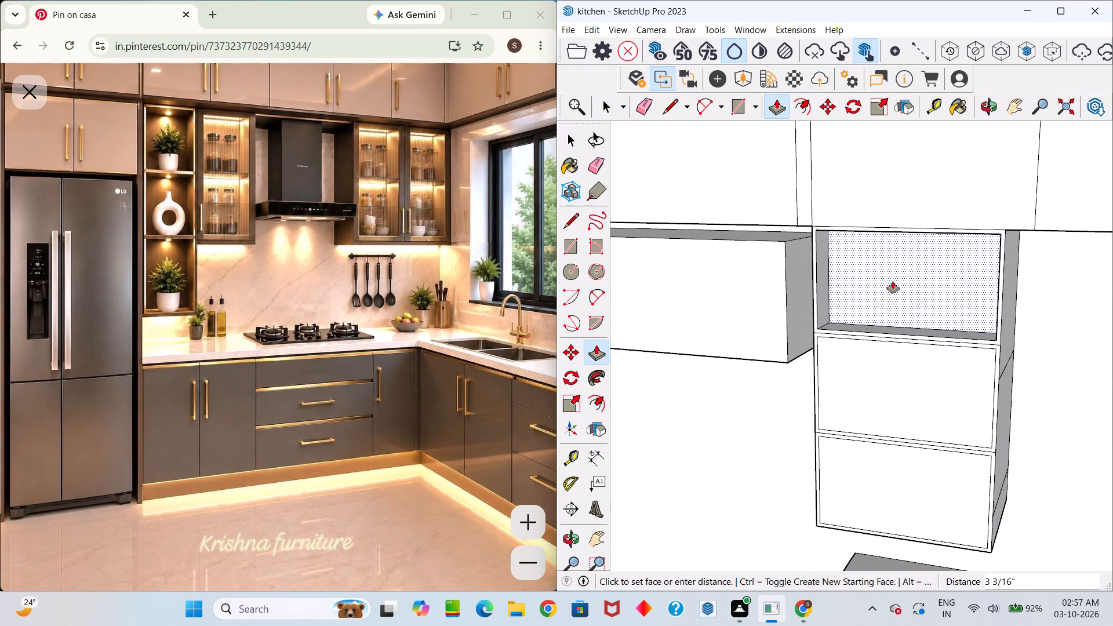
text(1')
key(Return)
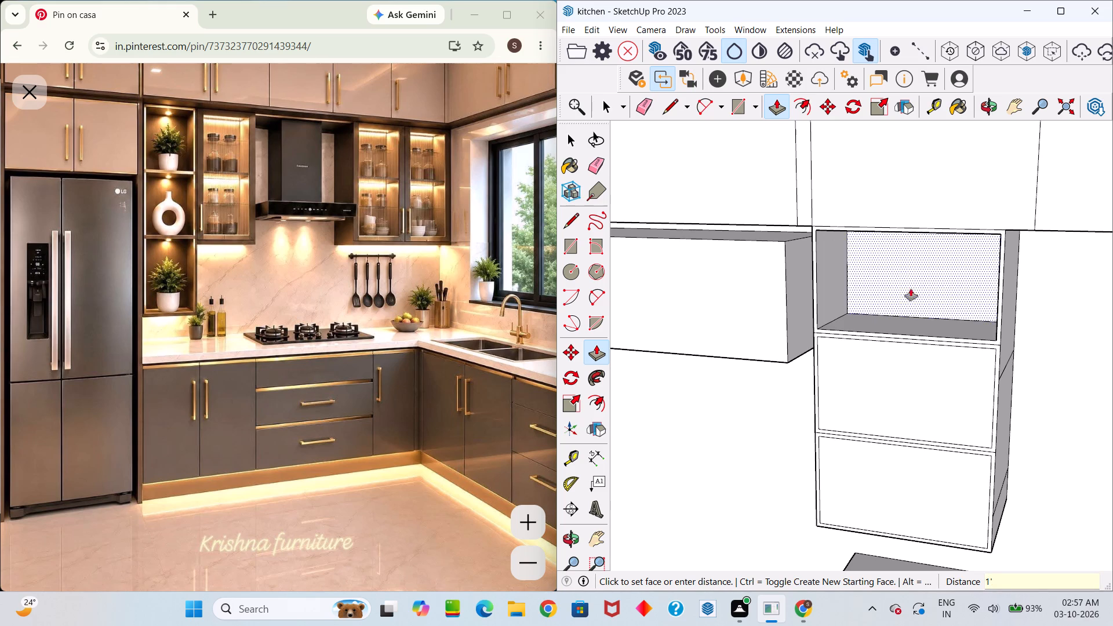
double_click(900, 370)
double_click(878, 476)
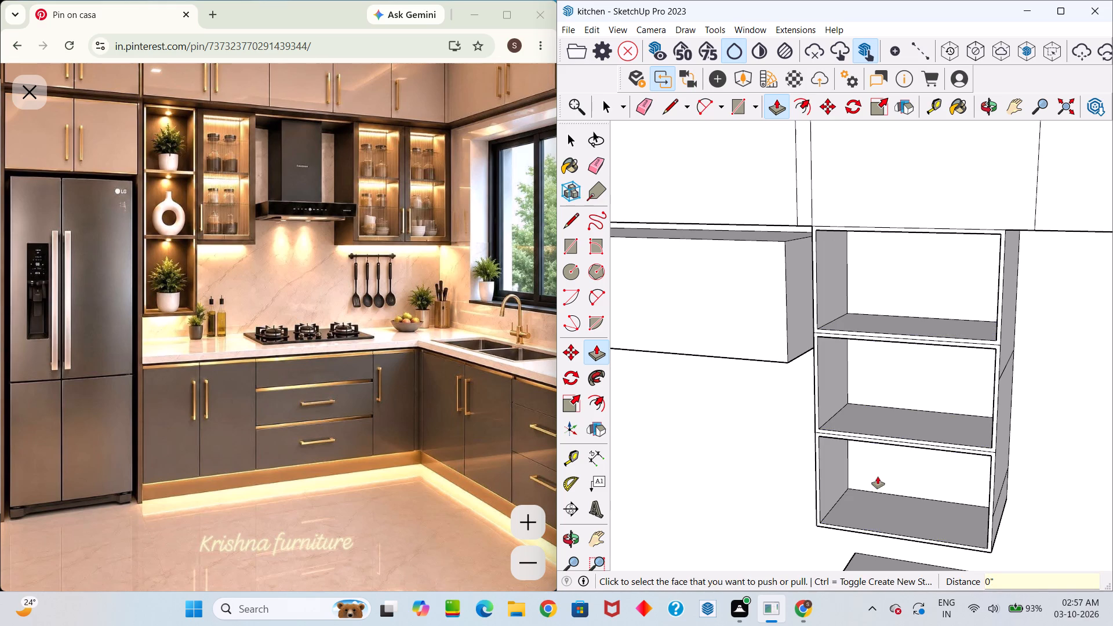
Erase the two stray dividing edges on the shelf unit's exposed outer side face, opposite the neighbouring upper cabinet.
scroll(876, 435, down, 1)
middle_drag(884, 425, 983, 421)
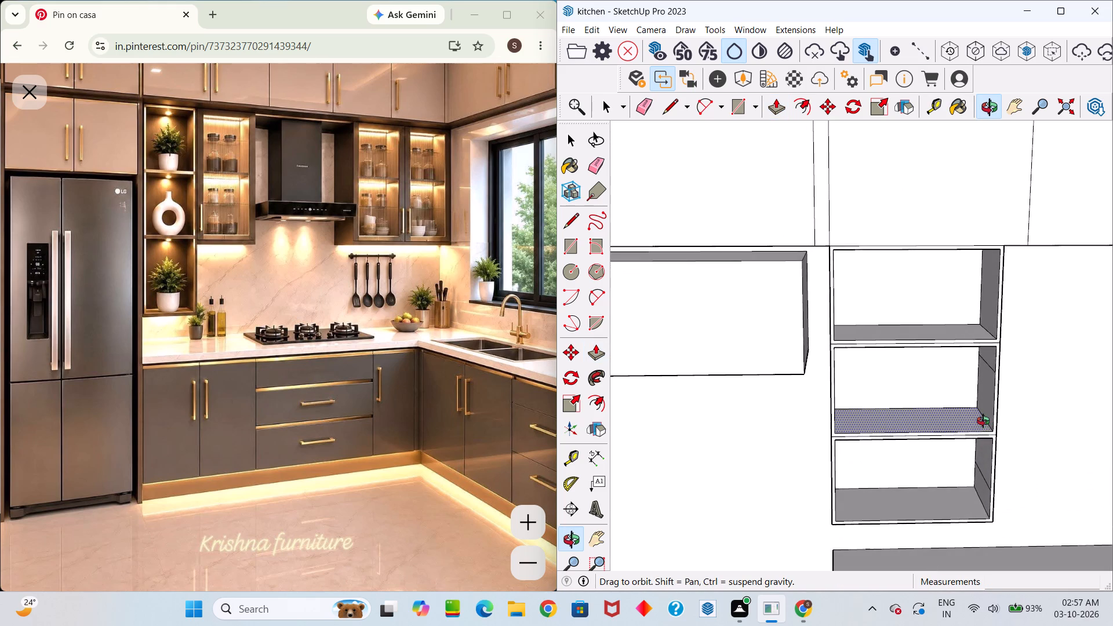
middle_drag(983, 421, 981, 420)
scroll(972, 421, down, 10)
middle_drag(969, 403, 920, 365)
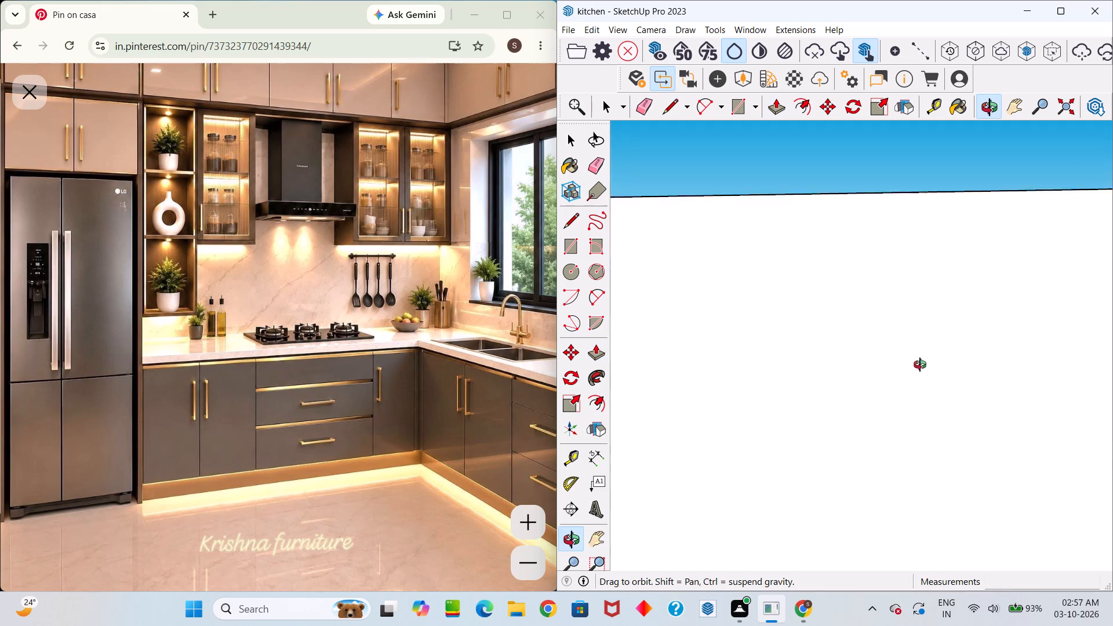
middle_drag(920, 365, 873, 431)
scroll(889, 447, down, 5)
scroll(926, 450, up, 12)
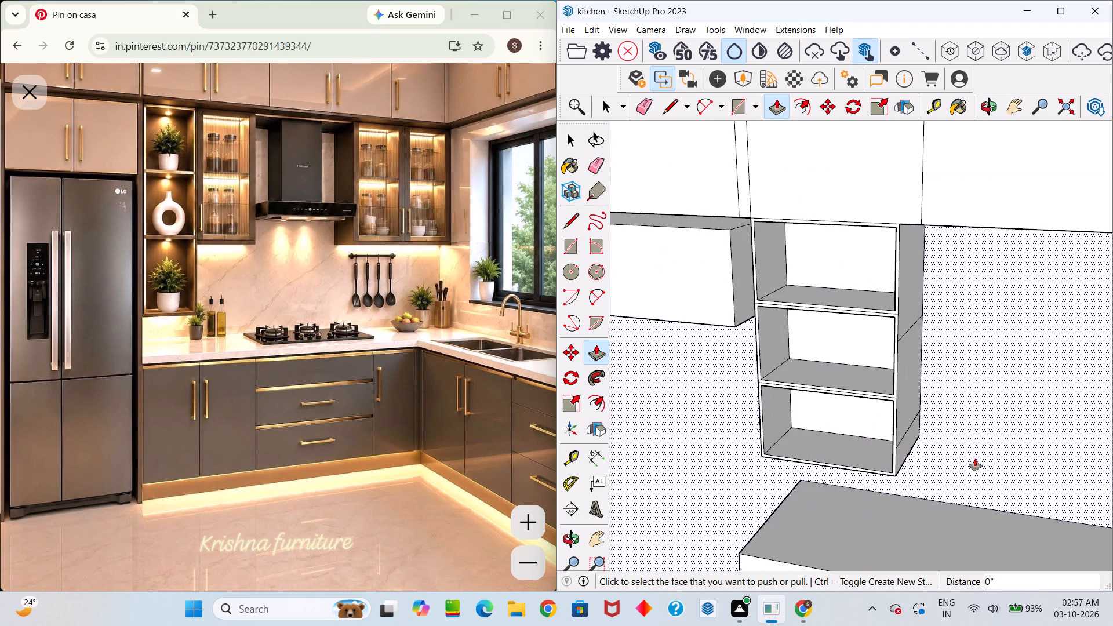
scroll(939, 472, up, 6)
middle_drag(936, 470, 884, 469)
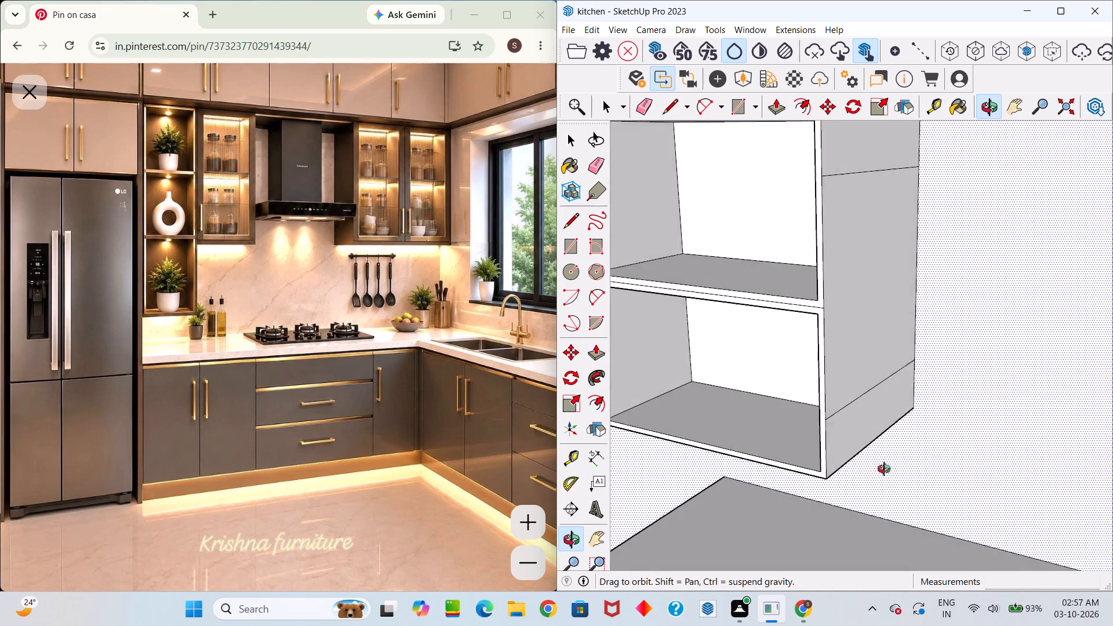
middle_drag(884, 469, 835, 476)
key(e)
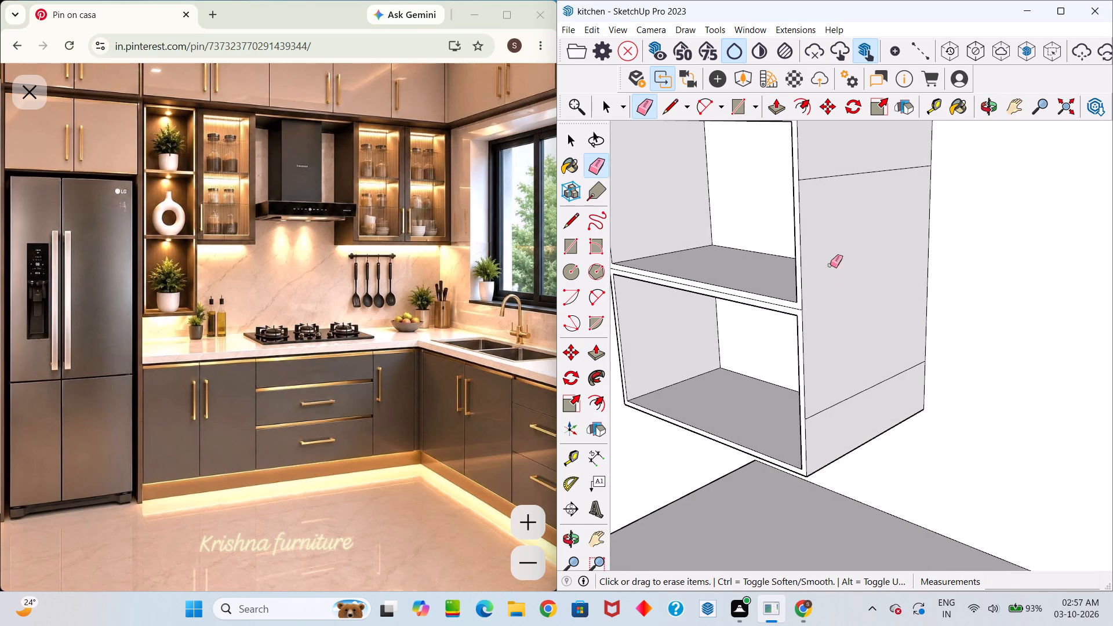
drag(856, 170, 875, 397)
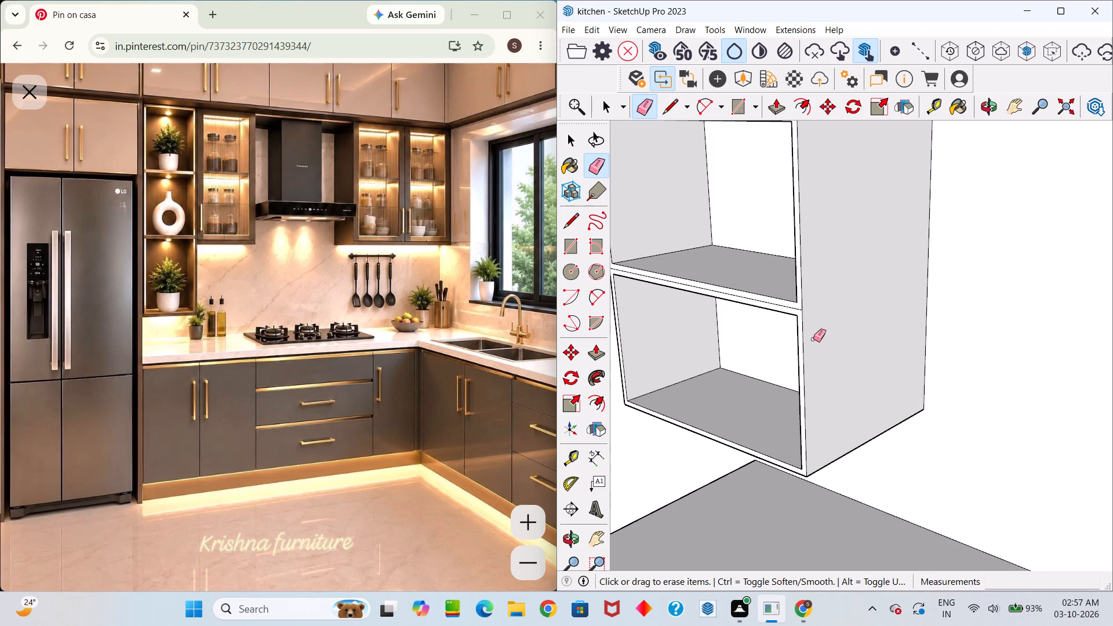
Erase the seam lines between the three sections on the shelf unit's front frame.
middle_drag(813, 340, 882, 330)
scroll(842, 318, up, 5)
click(821, 301)
scroll(827, 294, down, 11)
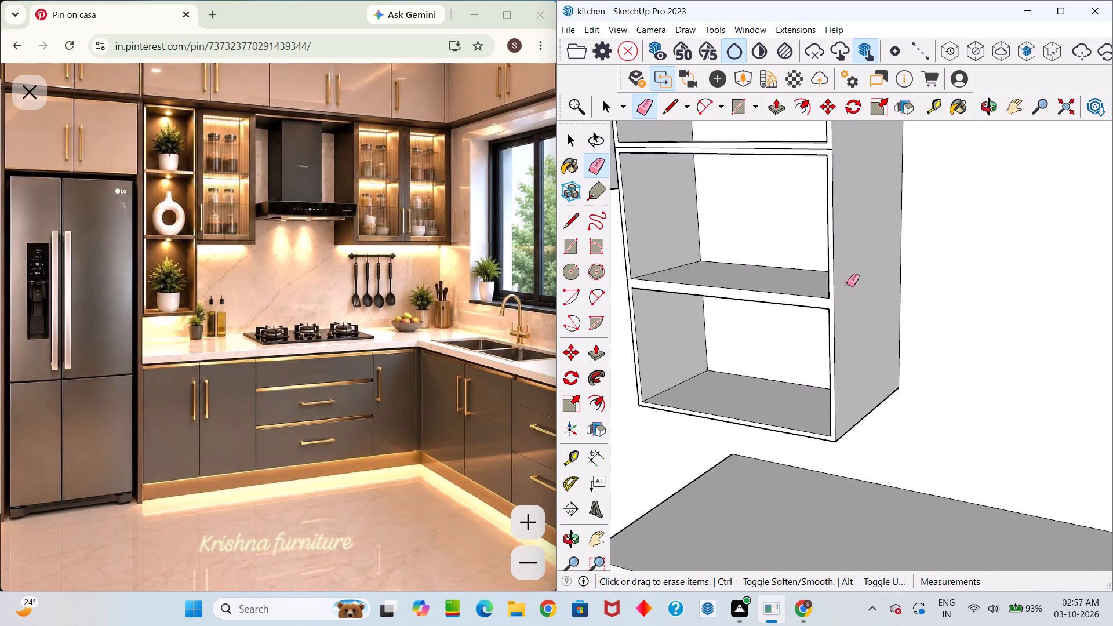
scroll(847, 284, down, 3)
scroll(819, 216, up, 16)
click(860, 208)
click(860, 216)
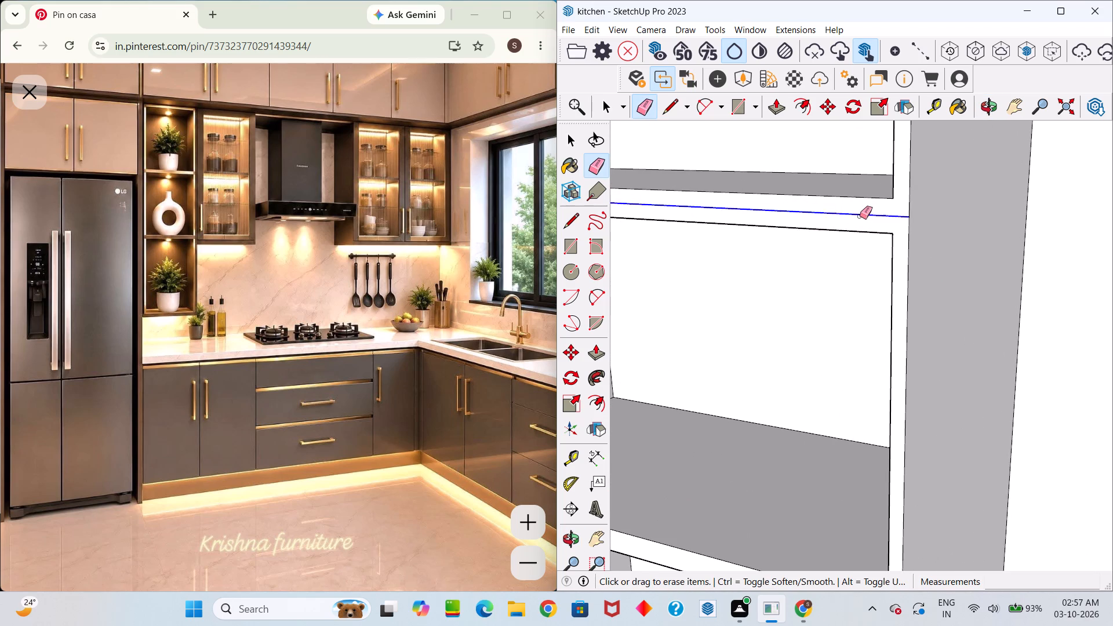
Erase the stray edges on the inner side walls of the shelf unit's middle and bottom compartments.
scroll(860, 233, down, 14)
middle_drag(834, 281, 1112, 264)
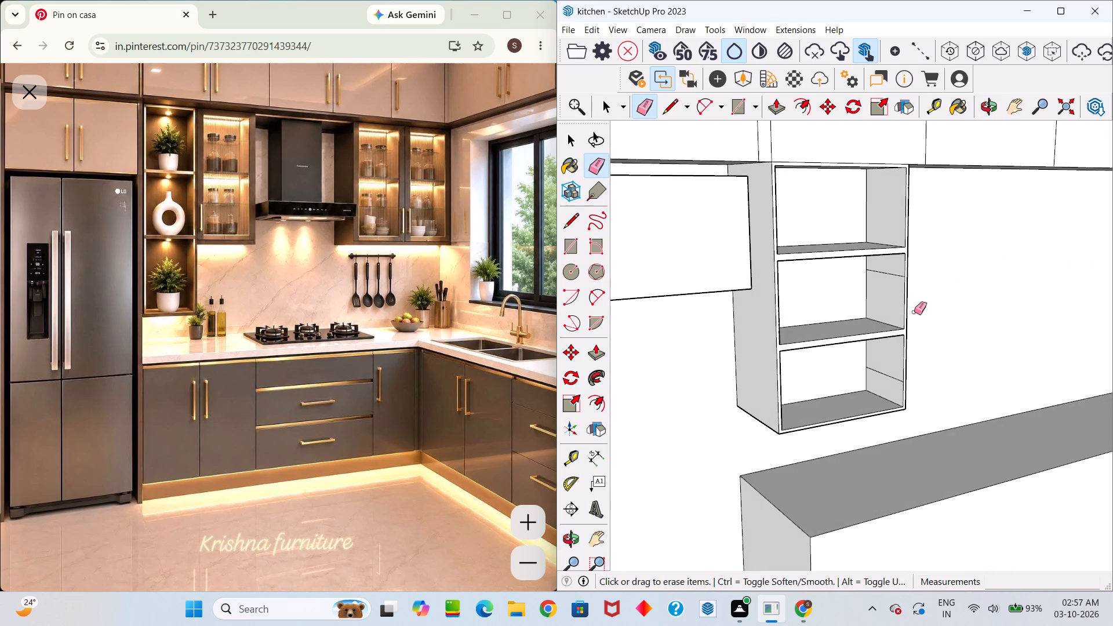
scroll(876, 346, down, 5)
scroll(873, 371, up, 12)
key(space)
scroll(876, 372, up, 2)
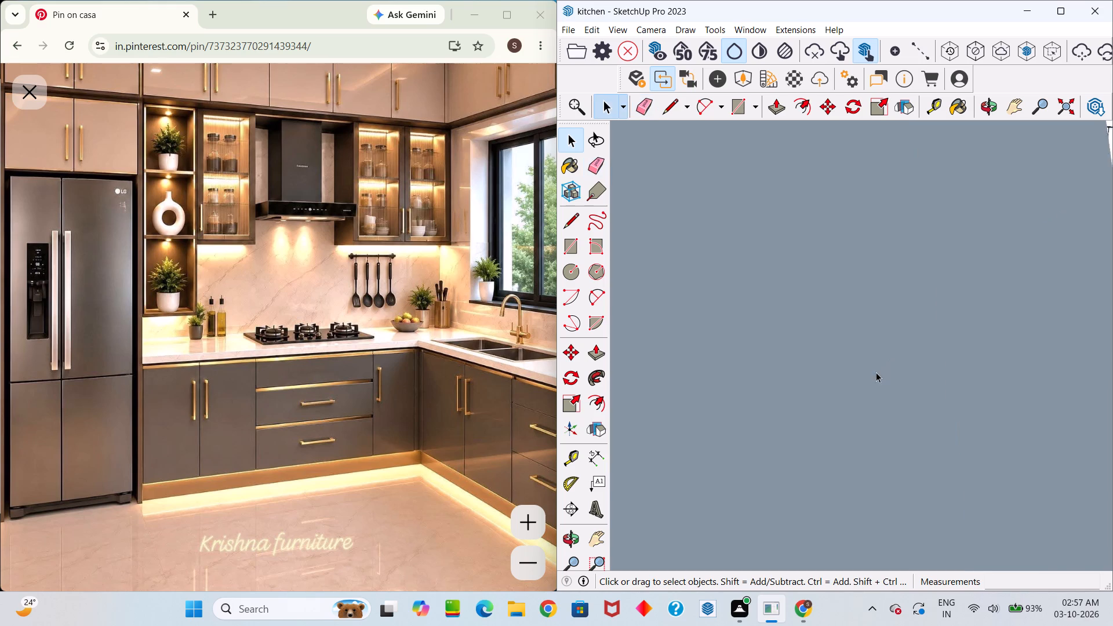
scroll(876, 372, up, 11)
middle_drag(882, 382, 871, 350)
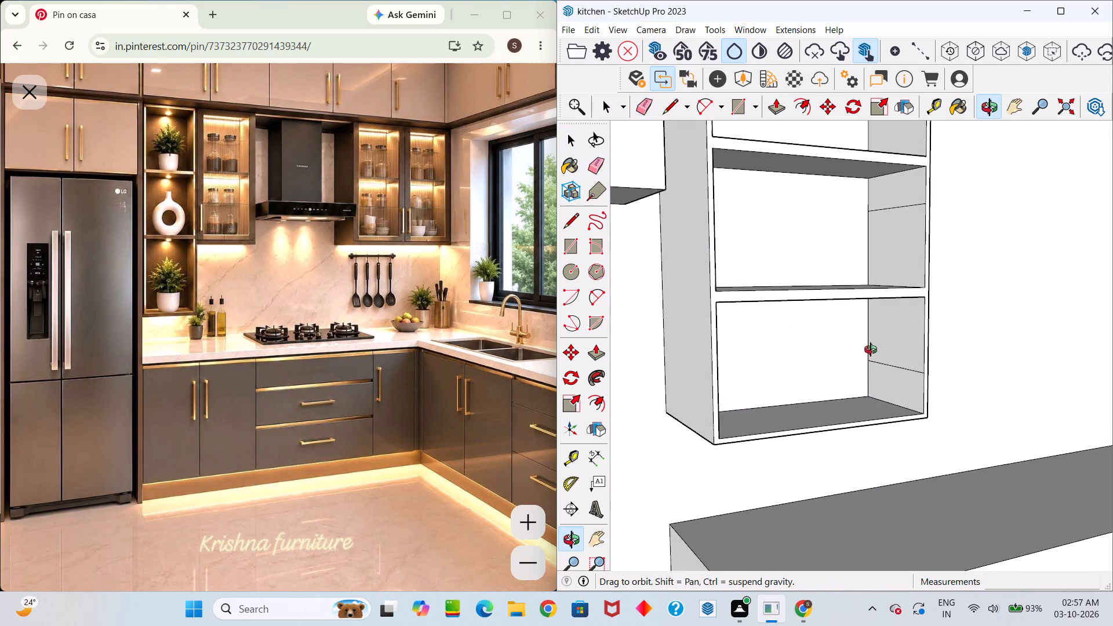
middle_drag(871, 350, 870, 350)
drag(869, 342, 872, 336)
key(e)
drag(894, 203, 894, 210)
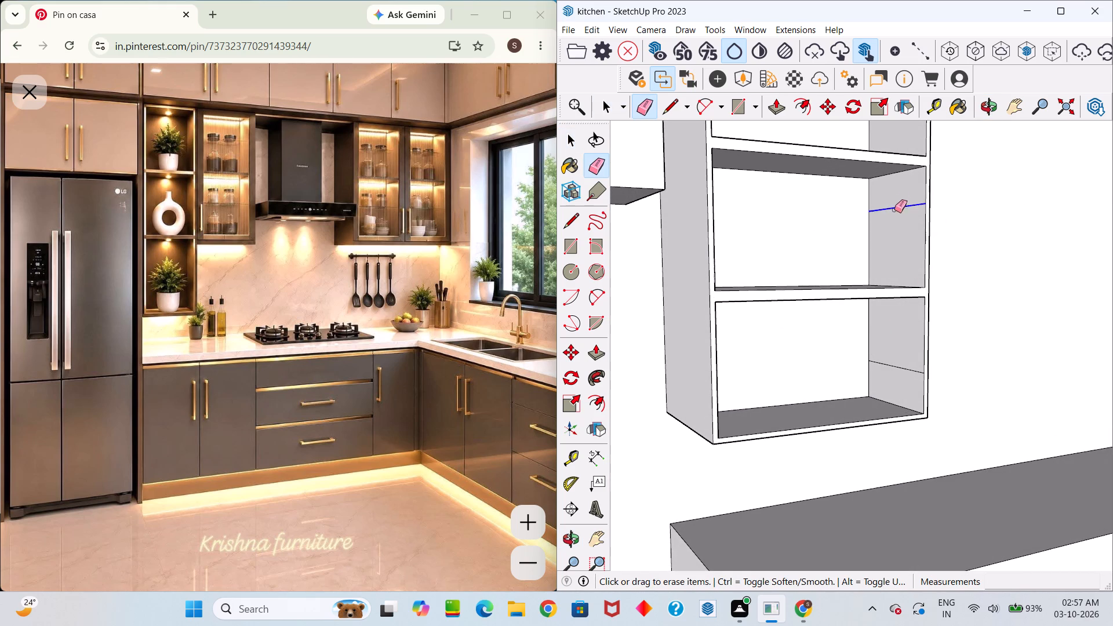
drag(894, 210, 894, 216)
drag(893, 364, 892, 372)
Examine the hollowed shelf unit from below and the side, and its place among the cabinets in the room.
scroll(877, 351, down, 4)
middle_drag(860, 347, 833, 335)
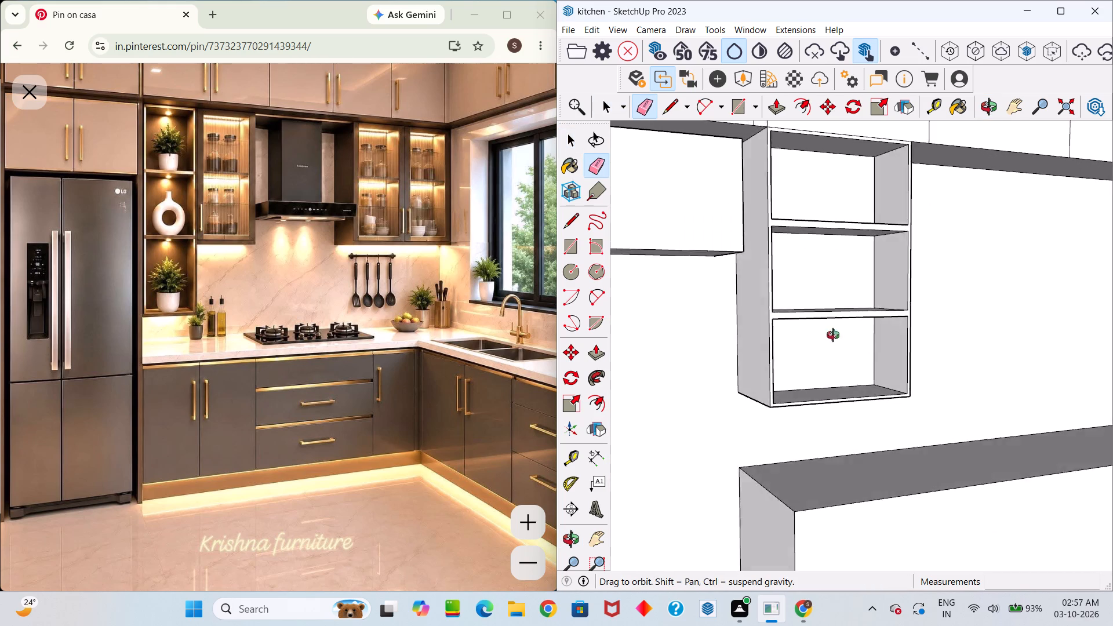
middle_drag(833, 335, 782, 249)
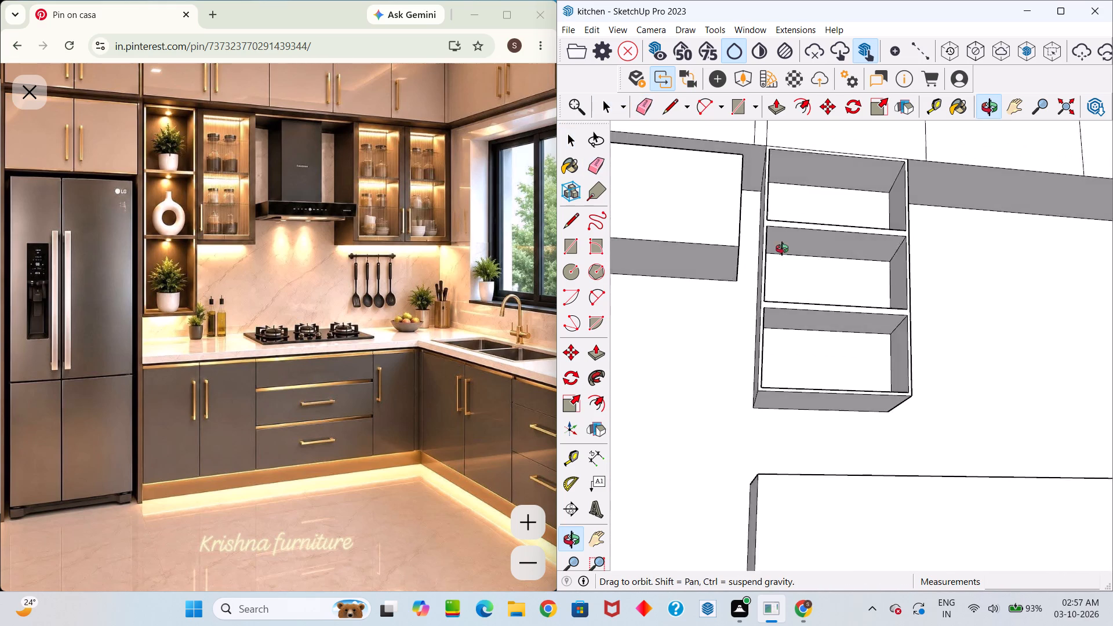
middle_drag(782, 249, 794, 435)
scroll(814, 430, down, 12)
middle_drag(810, 439, 662, 425)
key(space)
middle_drag(677, 416, 483, 378)
drag(676, 416, 483, 378)
scroll(632, 328, up, 9)
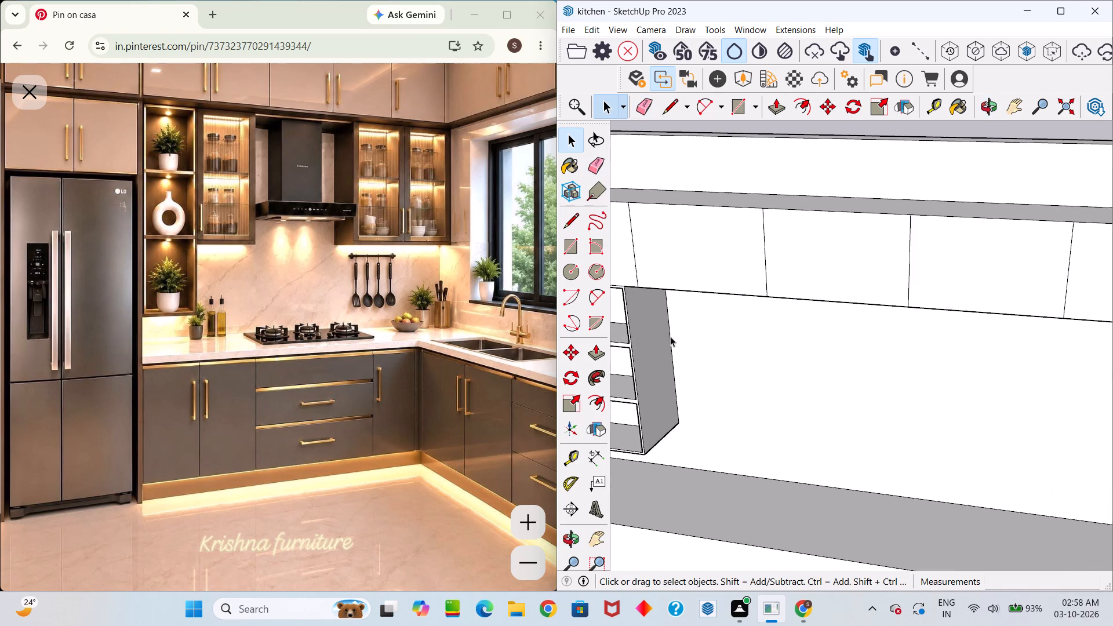
scroll(679, 347, down, 6)
scroll(734, 381, down, 7)
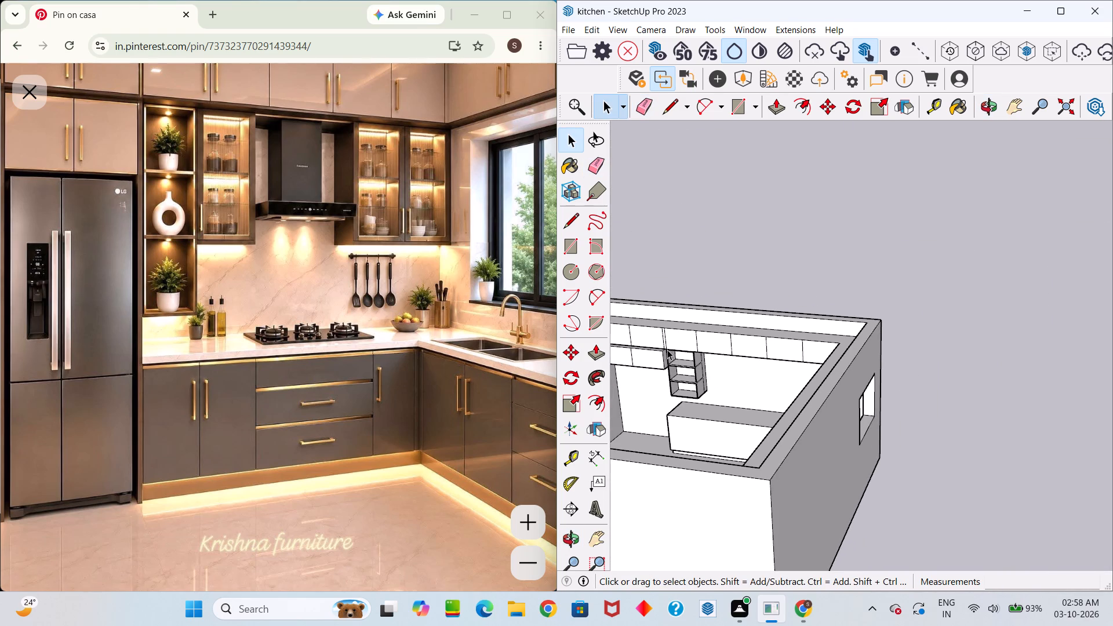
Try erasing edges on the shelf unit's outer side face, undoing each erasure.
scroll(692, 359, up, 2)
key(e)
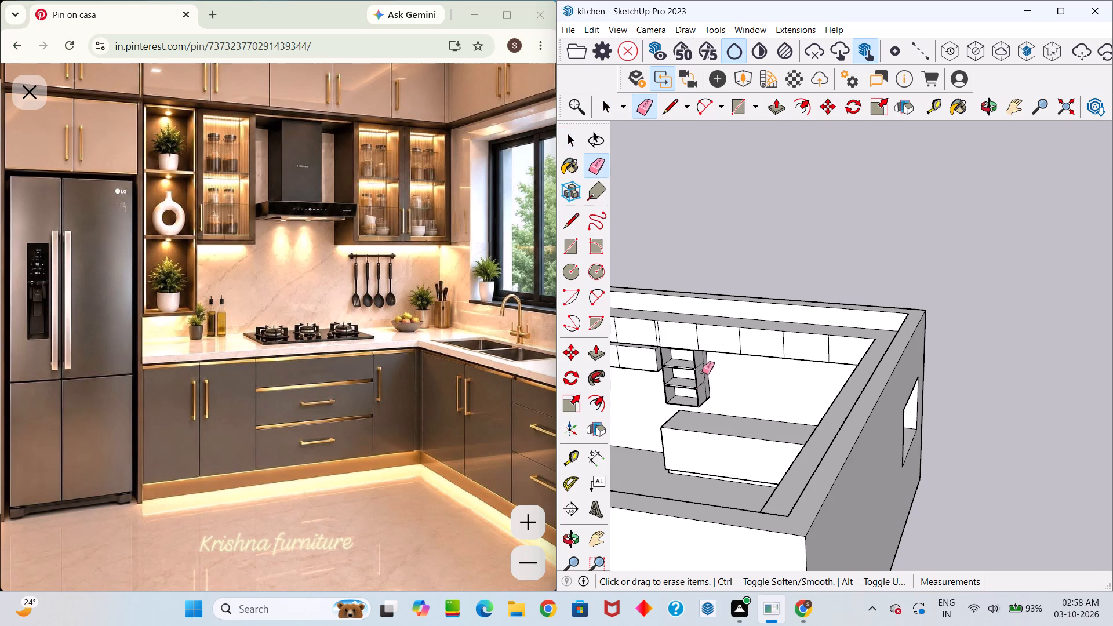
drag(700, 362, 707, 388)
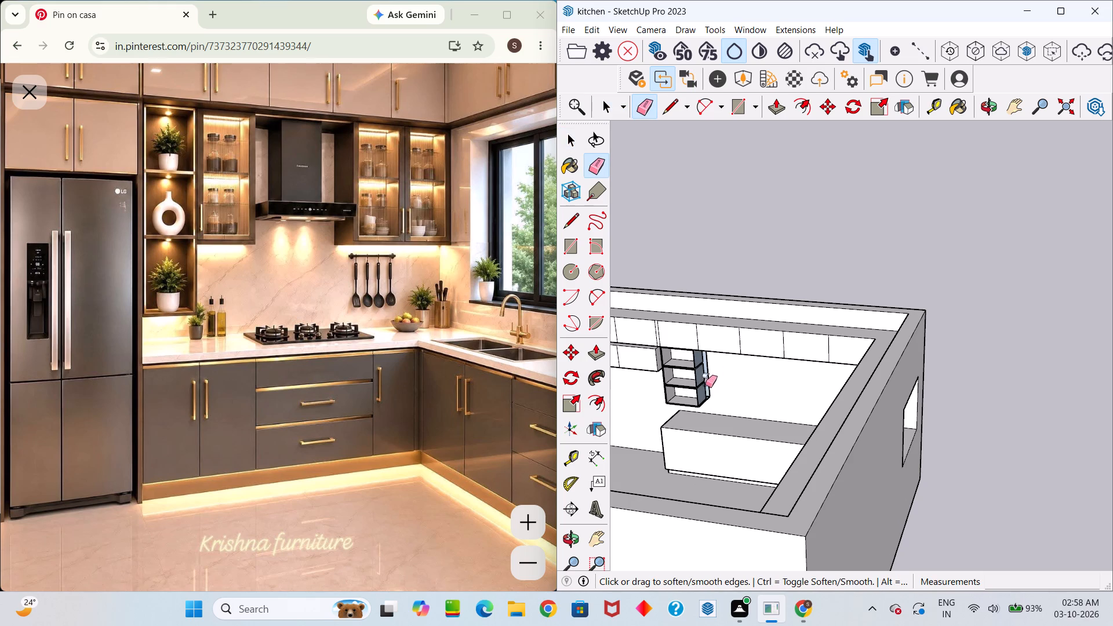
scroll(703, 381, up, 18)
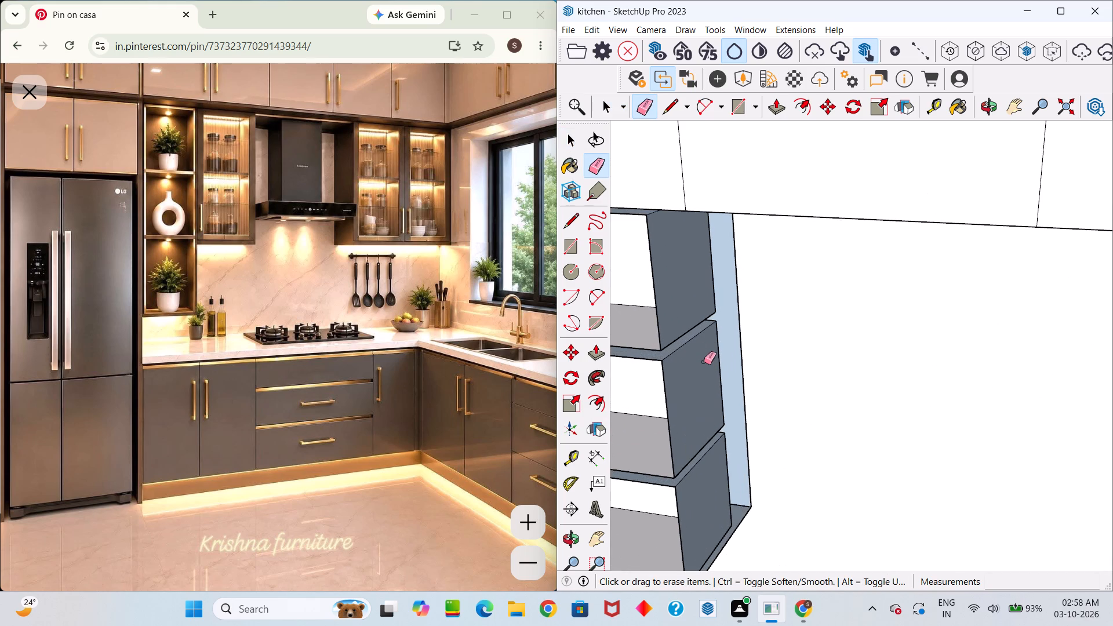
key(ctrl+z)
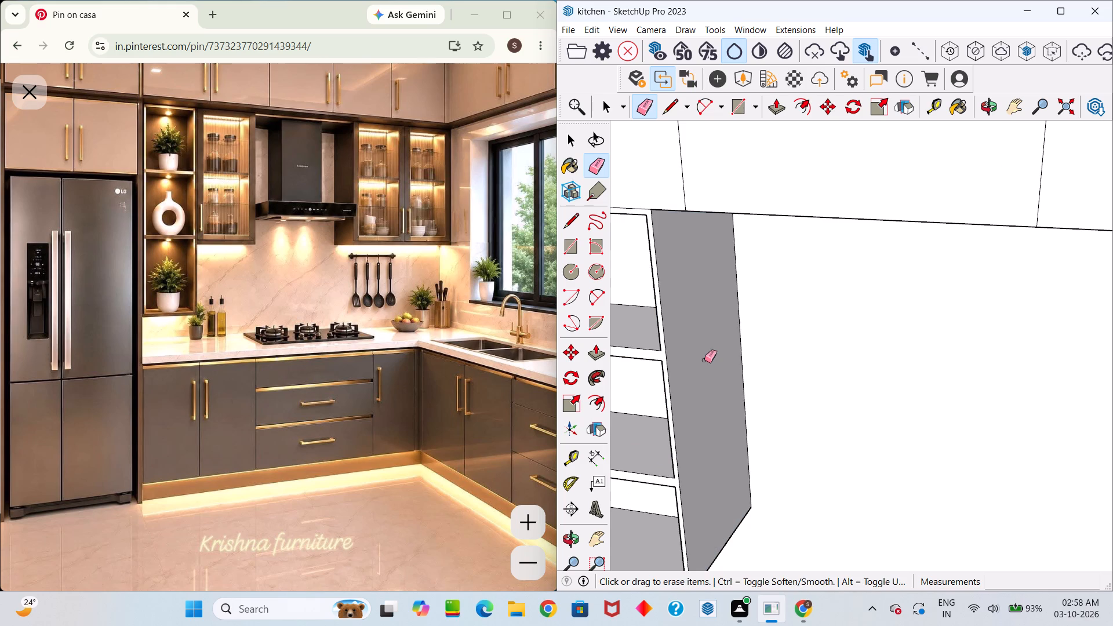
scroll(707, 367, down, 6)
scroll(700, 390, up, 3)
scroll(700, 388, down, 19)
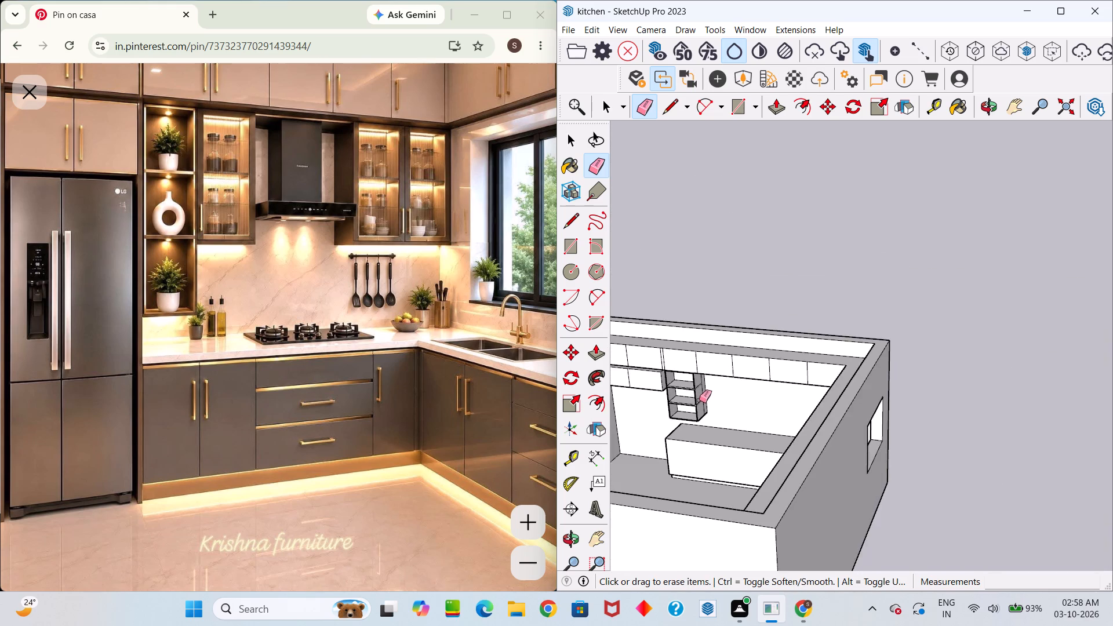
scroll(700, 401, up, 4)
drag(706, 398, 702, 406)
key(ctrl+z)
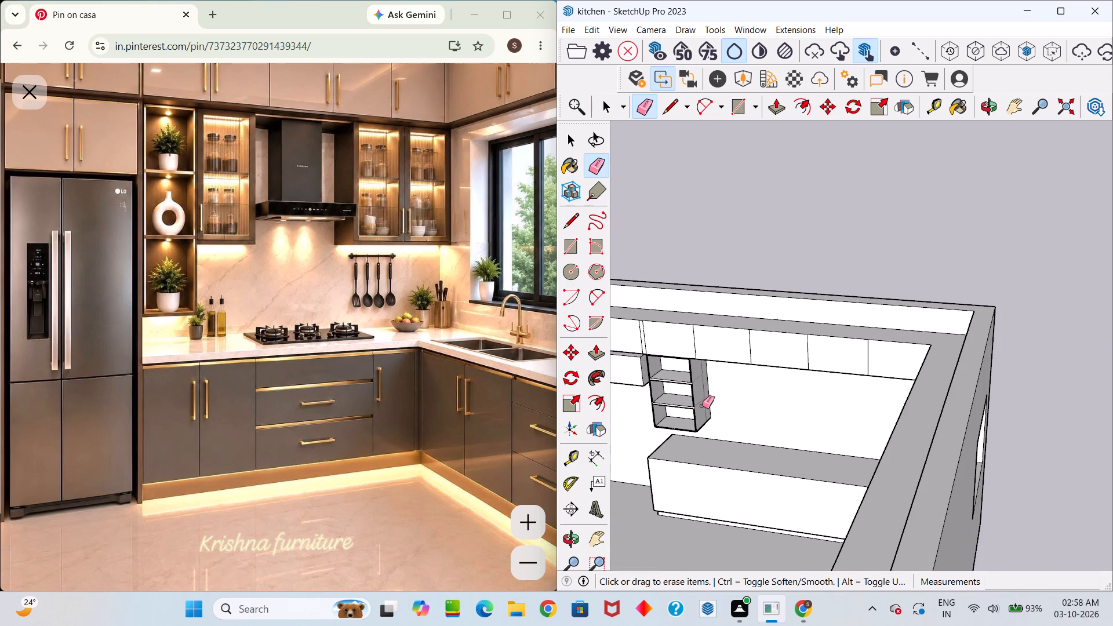
Examine the back wall between the upper cabinets and the countertop, from the shelf unit to the window corner.
scroll(701, 409, down, 9)
middle_drag(750, 308, 897, 294)
key(space)
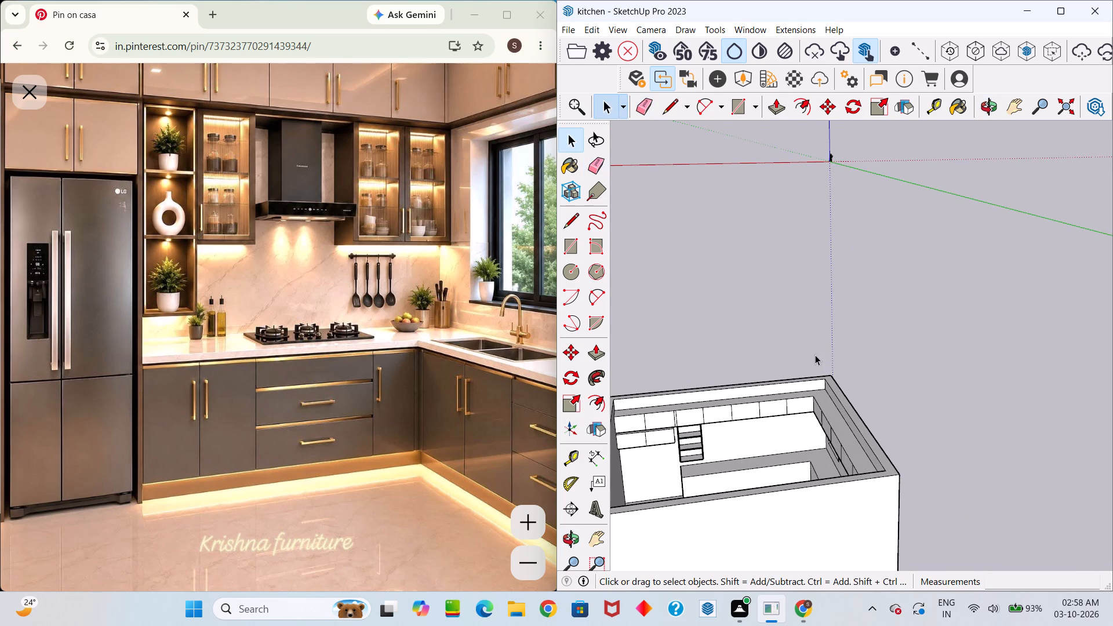
middle_drag(775, 344, 831, 335)
drag(773, 344, 832, 334)
scroll(858, 402, up, 6)
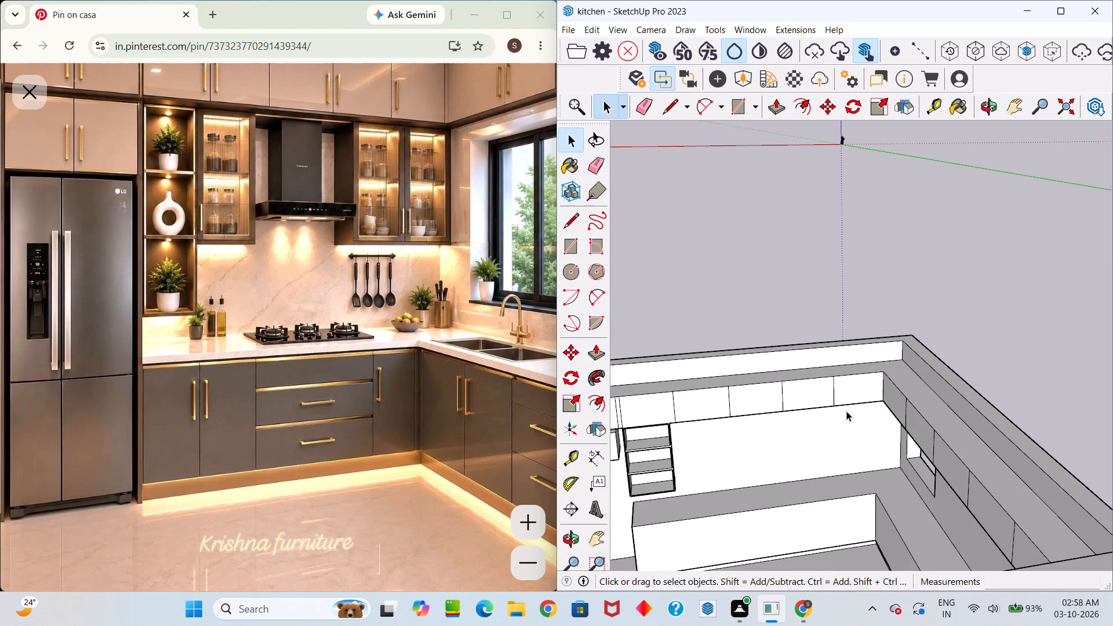
scroll(848, 408, down, 4)
middle_drag(845, 415, 764, 373)
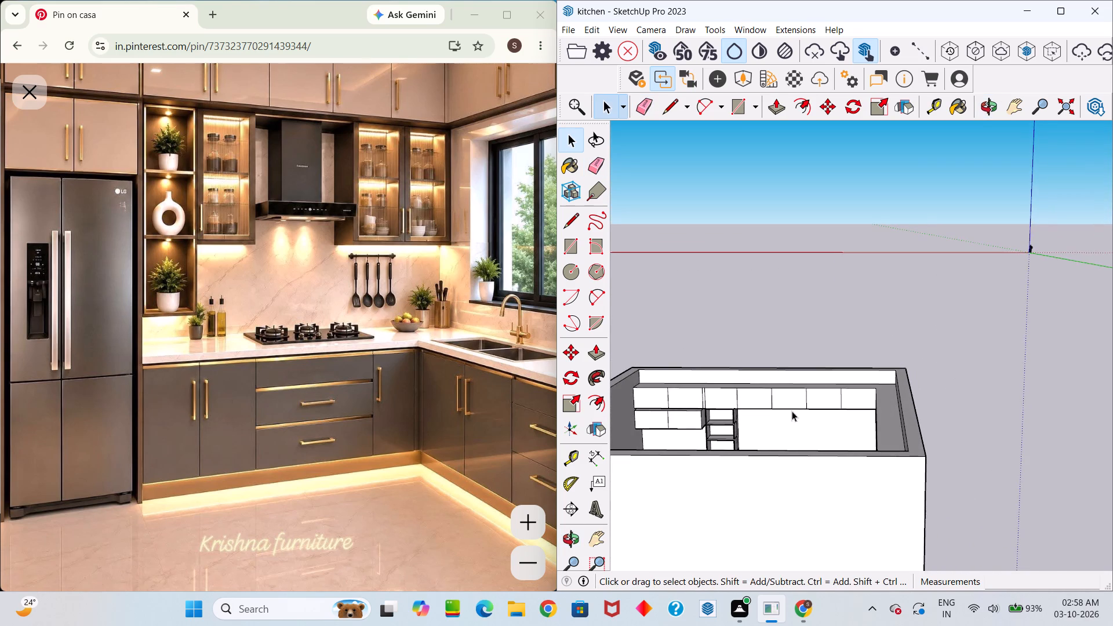
scroll(794, 439, up, 4)
middle_drag(801, 446, 801, 520)
scroll(819, 481, up, 1)
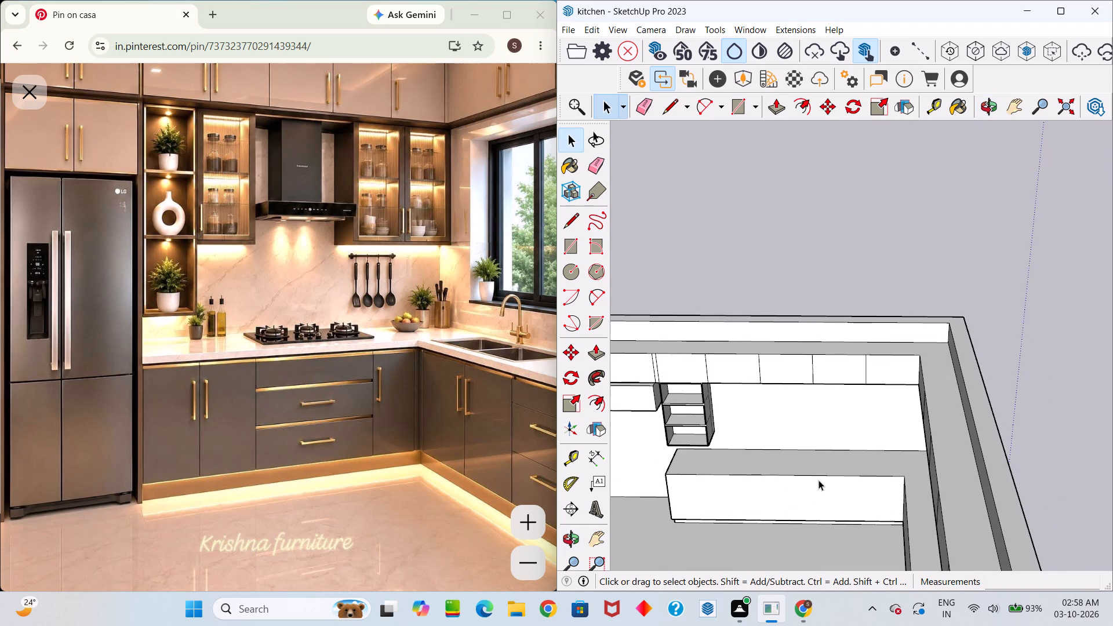
scroll(819, 480, up, 9)
scroll(859, 435, down, 8)
middle_drag(875, 423, 875, 420)
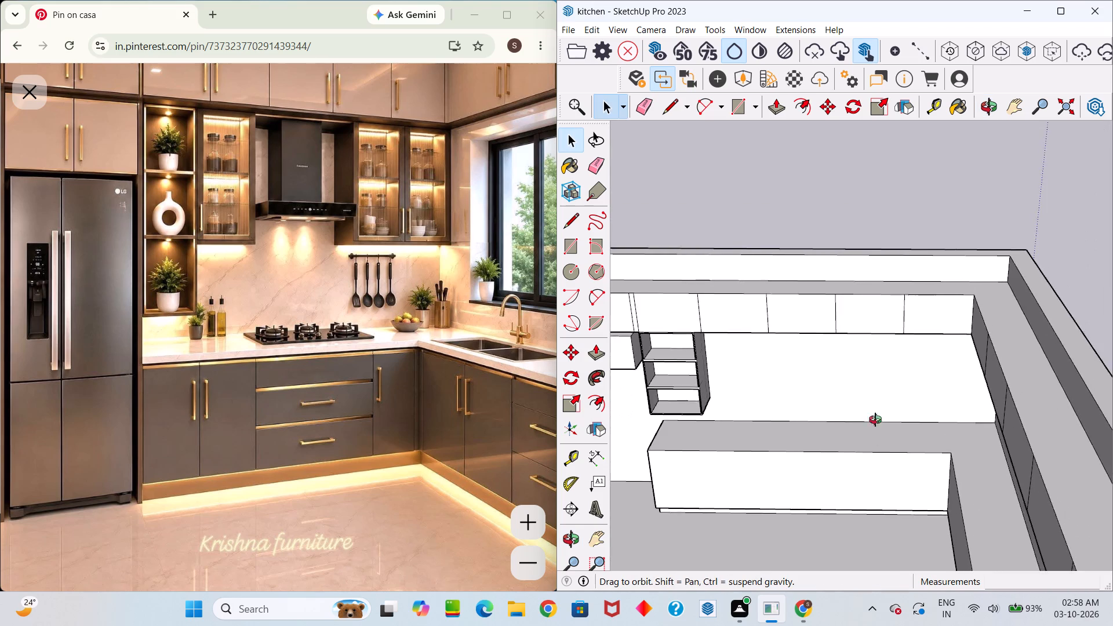
middle_drag(875, 420, 925, 364)
scroll(934, 390, up, 5)
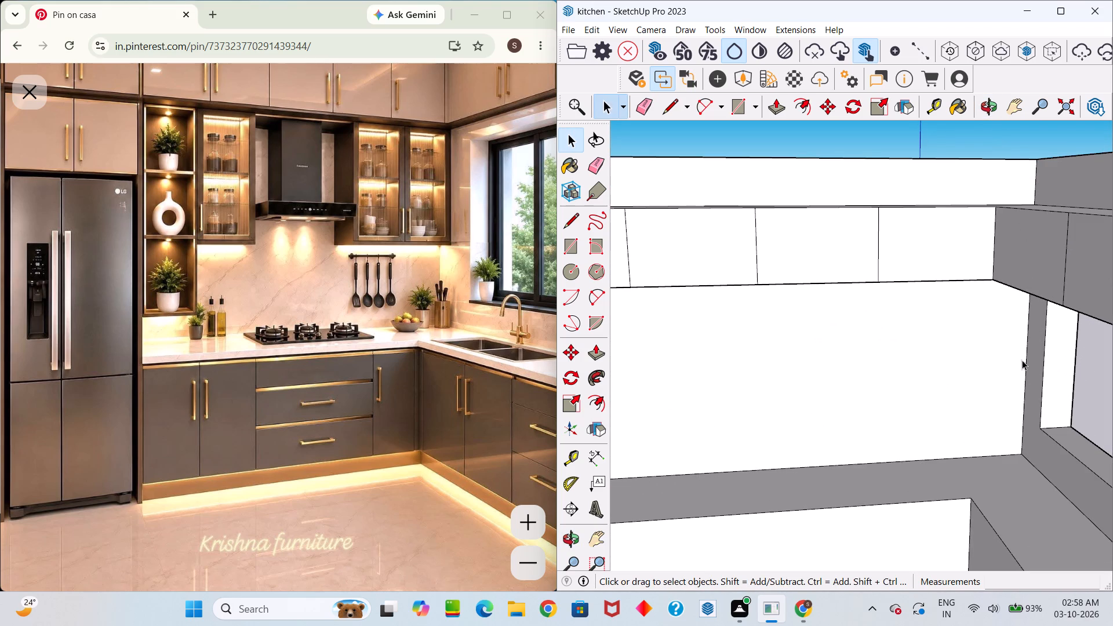
Place a vertical guide on the back wall 5' from the shelf unit's outer side, toward the window corner.
key(t)
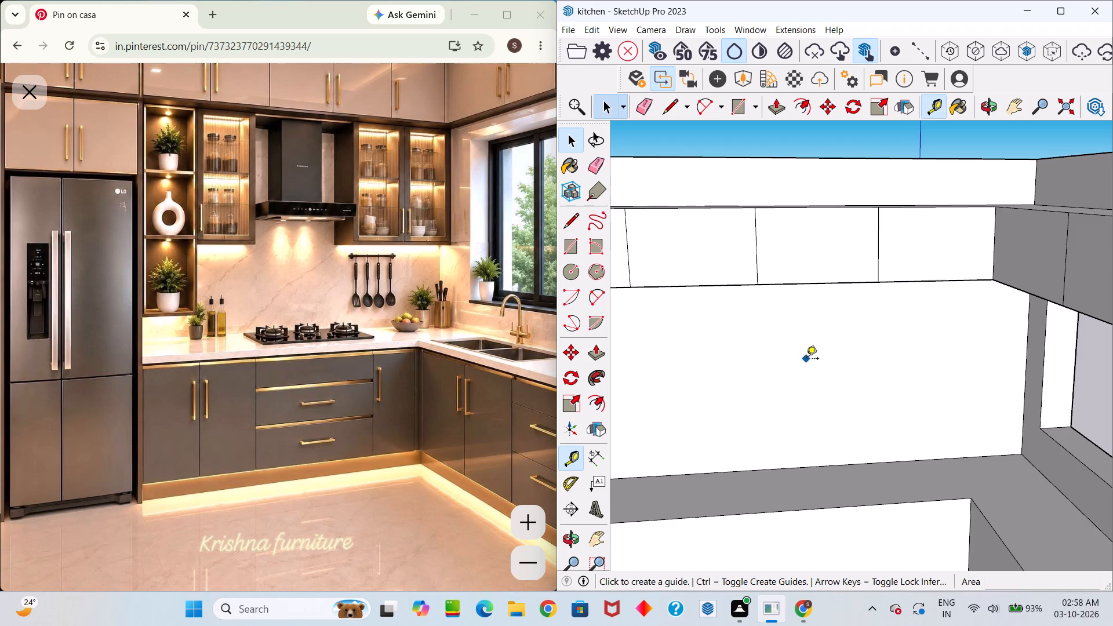
scroll(828, 356, down, 5)
scroll(647, 337, up, 5)
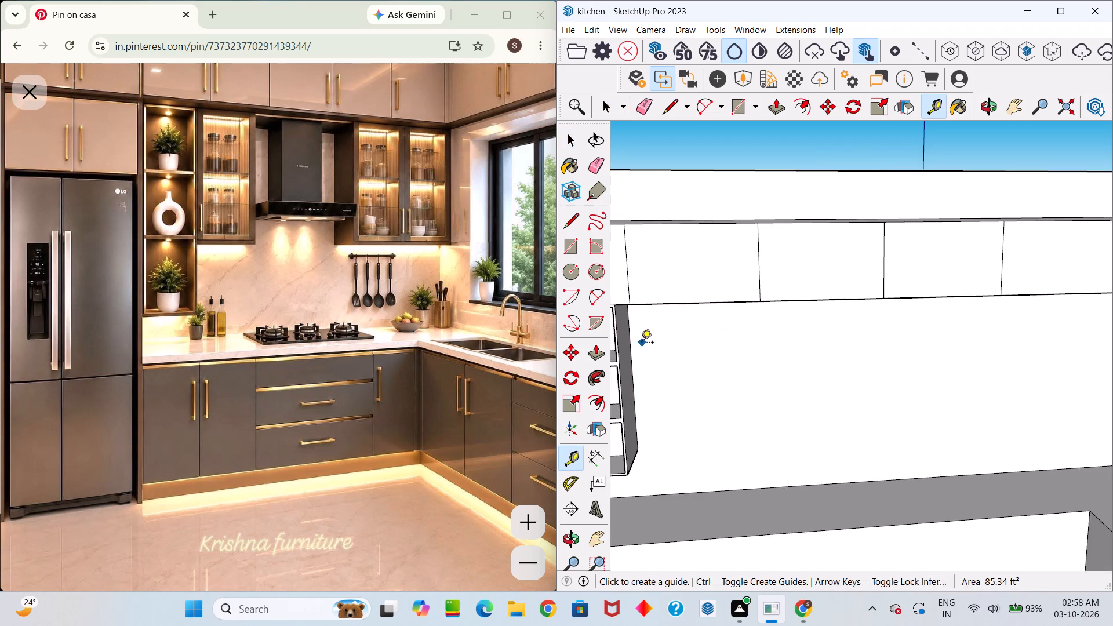
scroll(640, 344, up, 3)
click(626, 337)
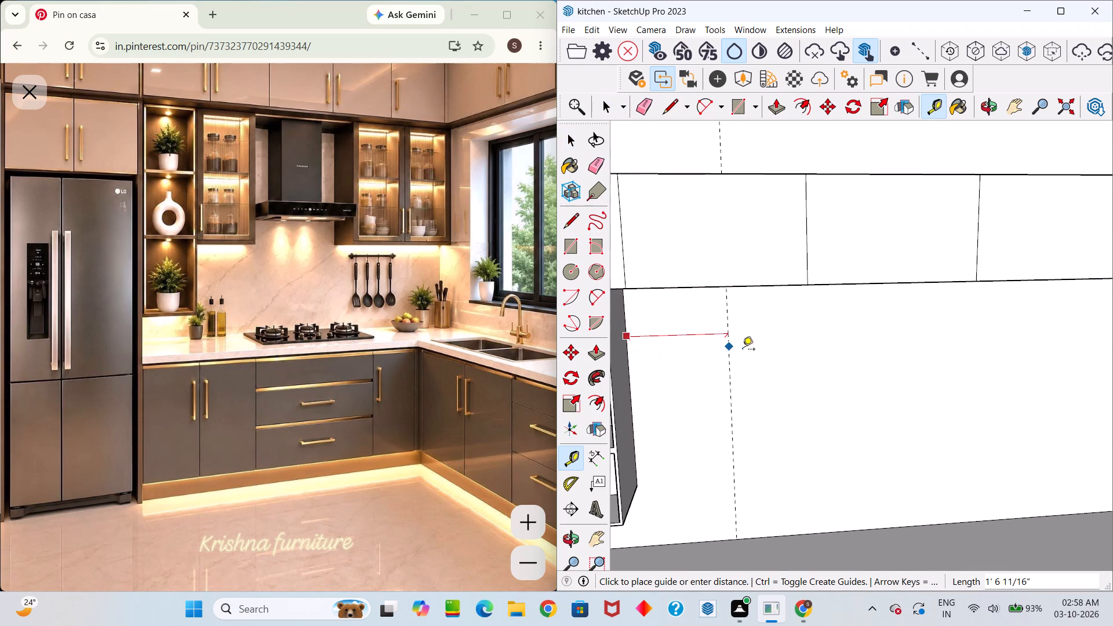
scroll(784, 358, down, 10)
scroll(934, 374, up, 4)
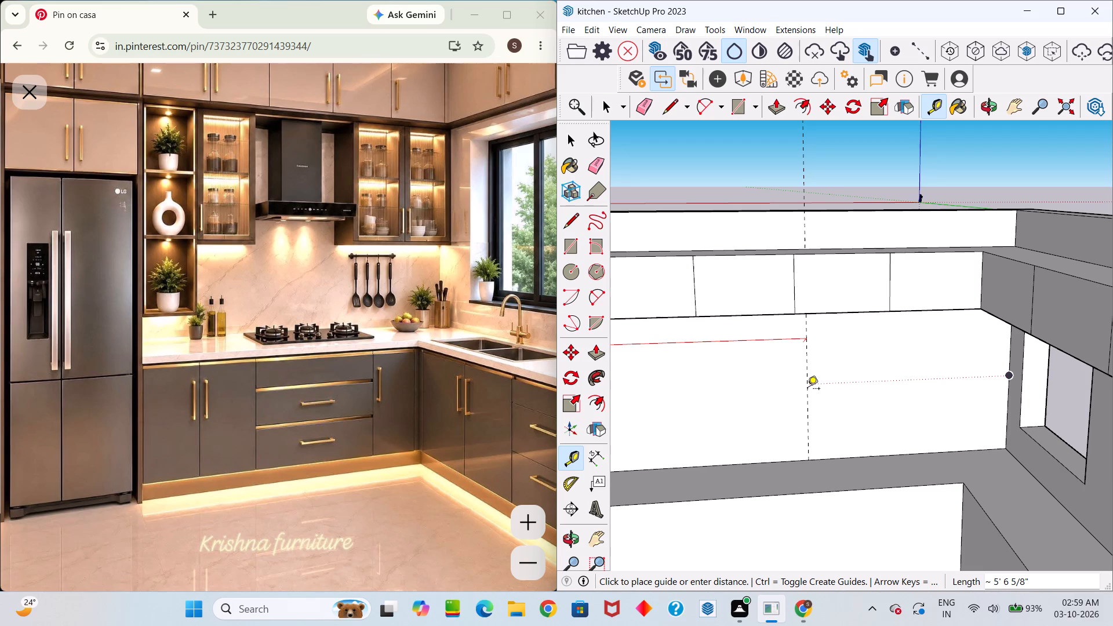
text(5')
key(Return)
Place a second vertical guide on the back wall 3' from the first one, back toward the shelf unit.
middle_drag(783, 285, 734, 265)
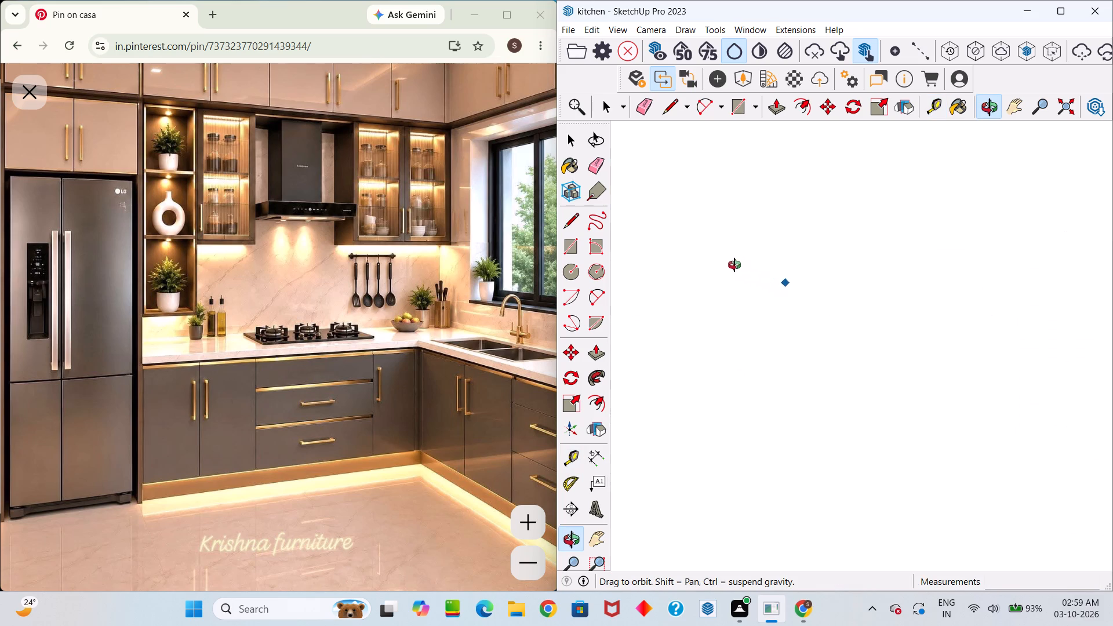
middle_drag(734, 265, 705, 332)
scroll(779, 365, up, 5)
scroll(809, 380, down, 5)
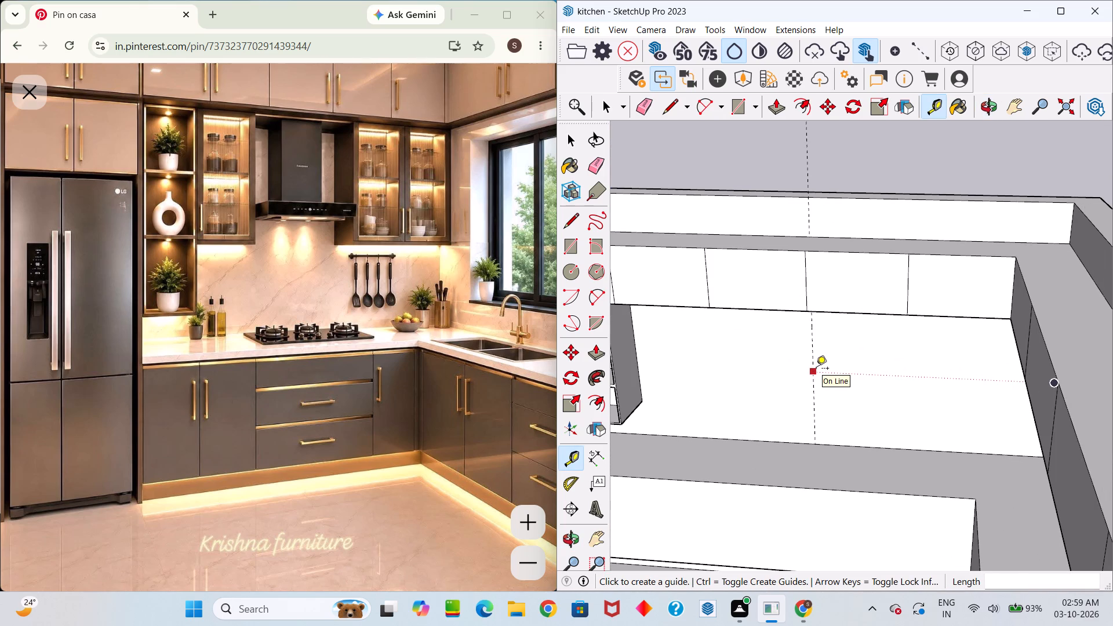
click(816, 369)
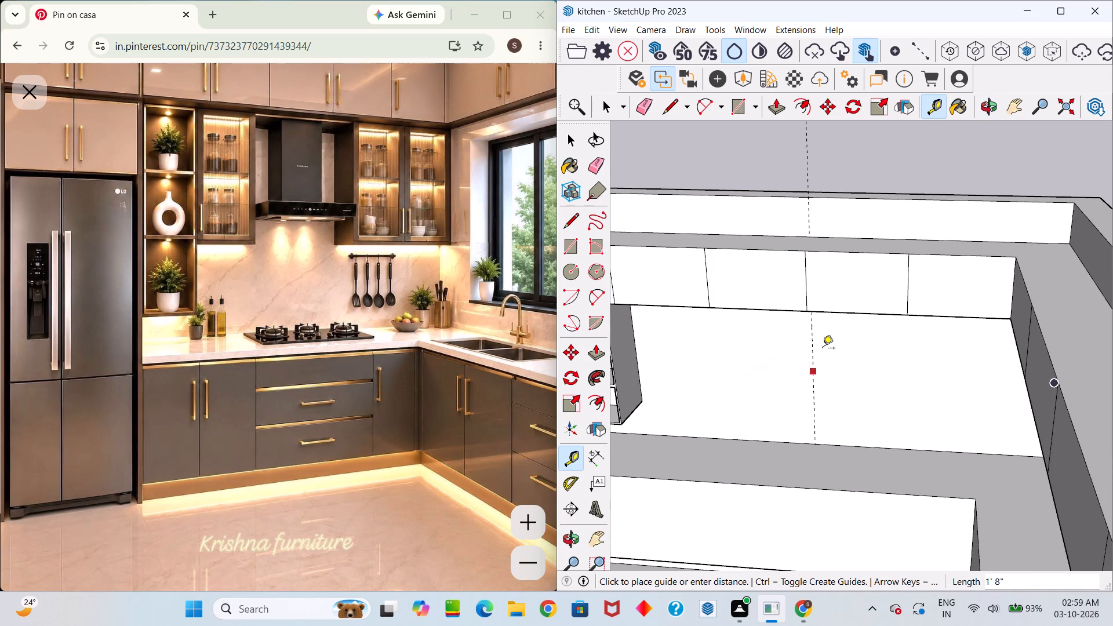
click(811, 346)
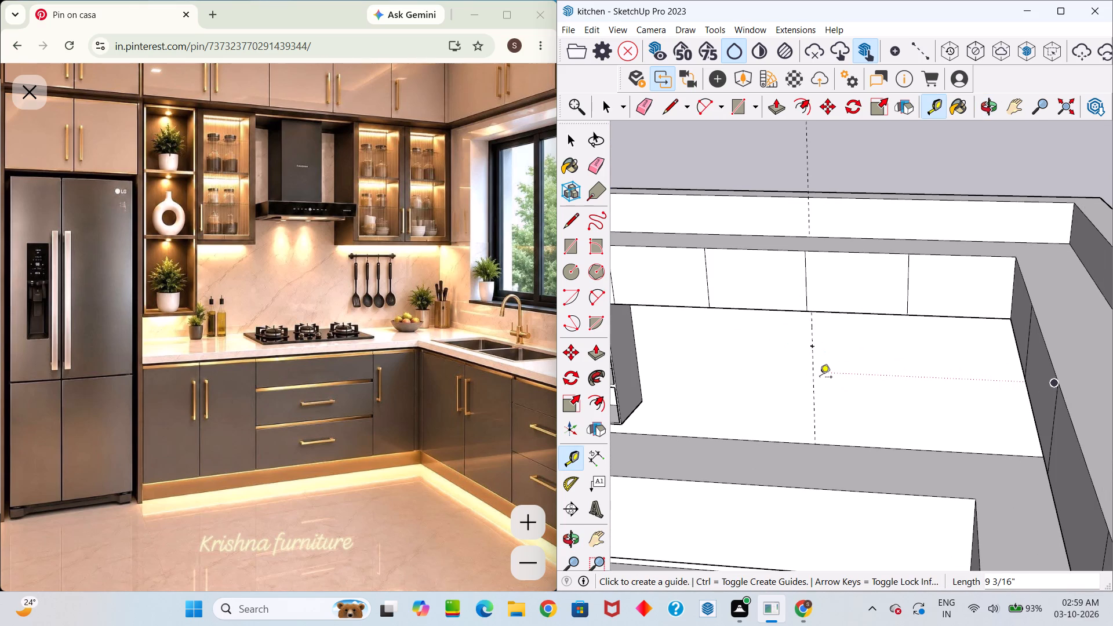
key(space)
key(t)
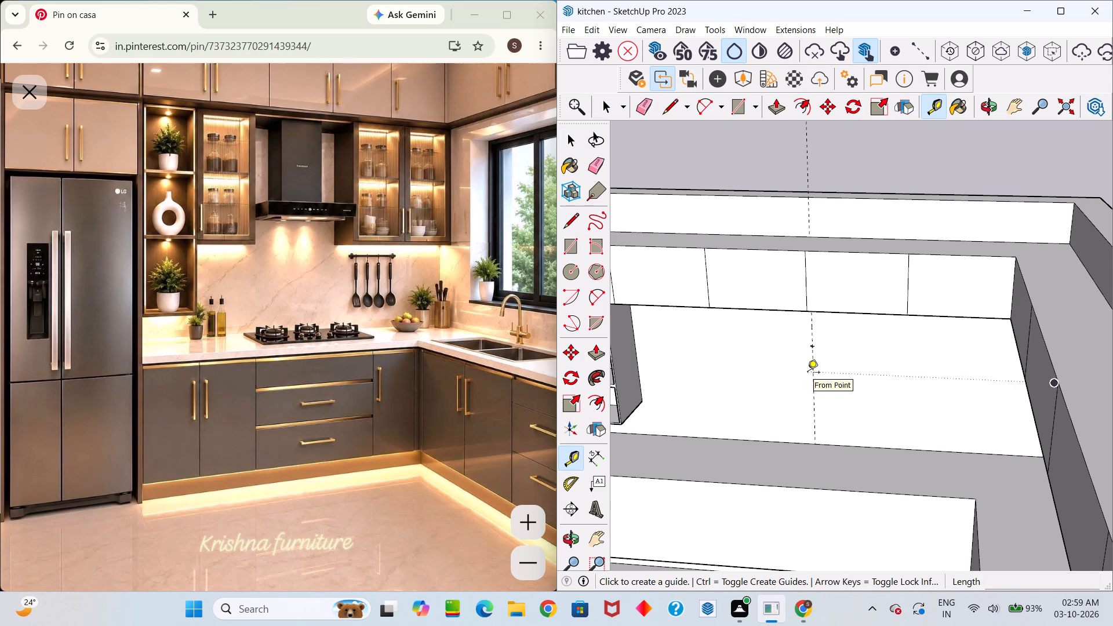
click(812, 372)
key(space)
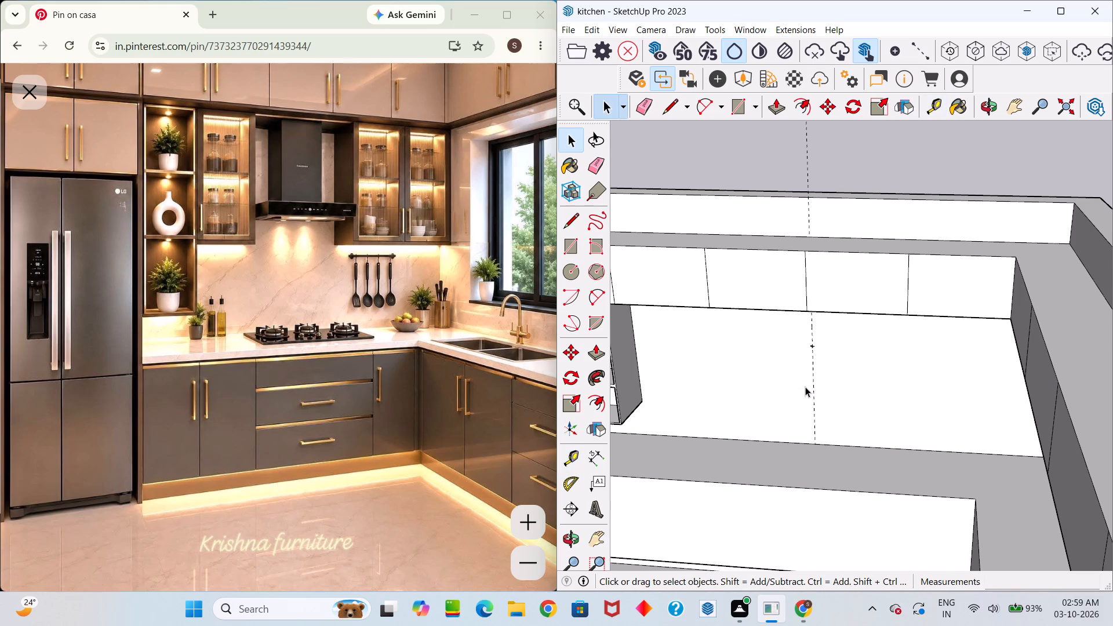
key(t)
click(817, 409)
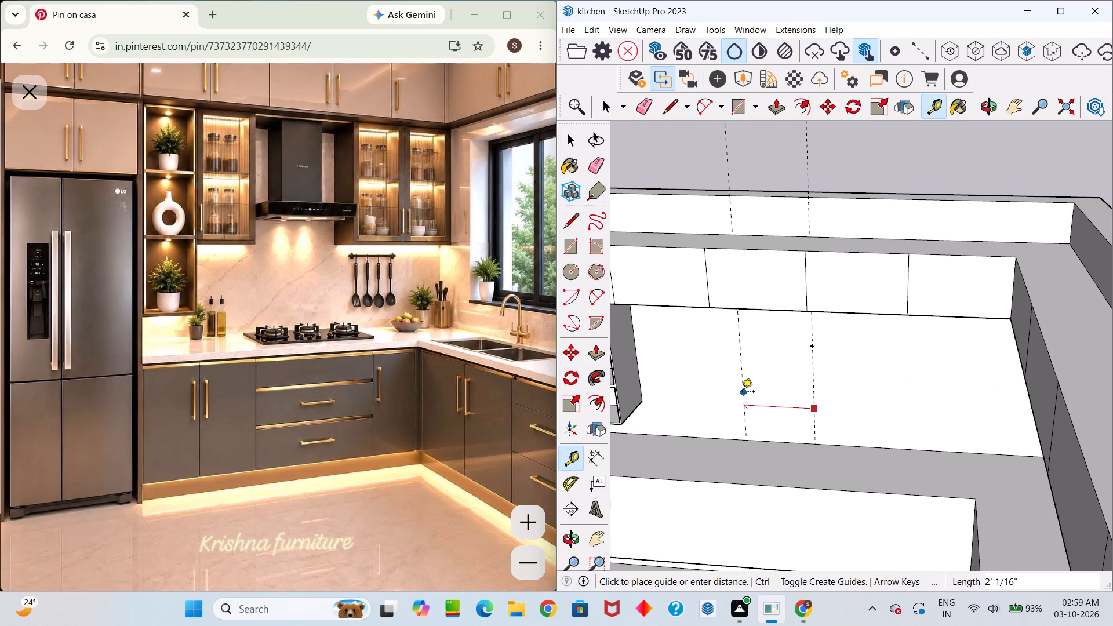
text(3')
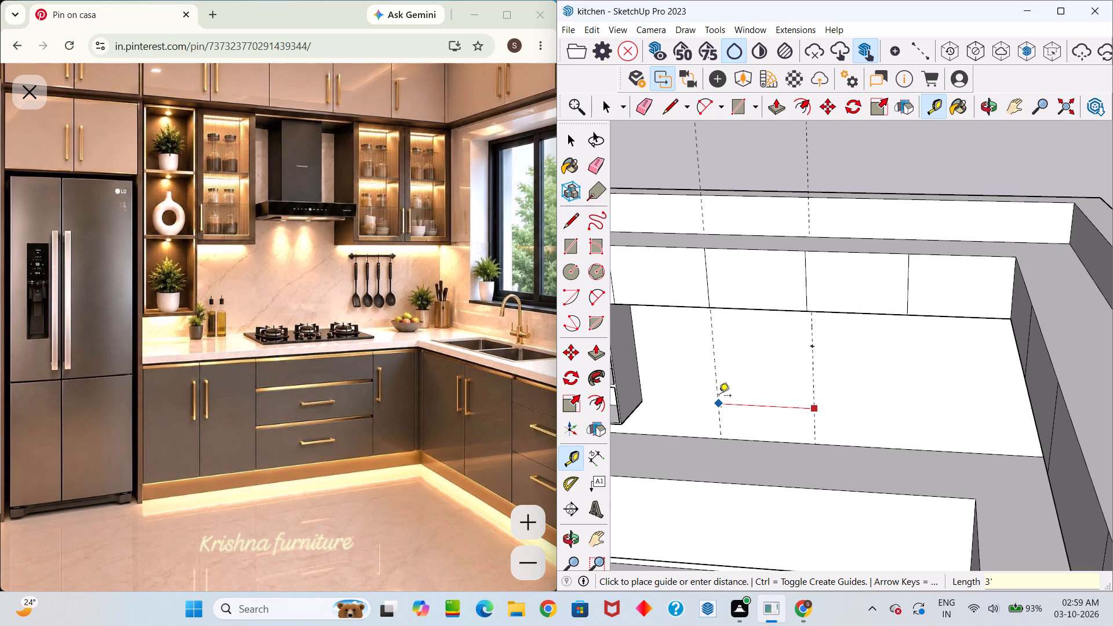
key(Return)
Measure the distance from the second vertical guide to the shelf unit's outer side.
scroll(711, 388, down, 5)
middle_drag(712, 384, 763, 357)
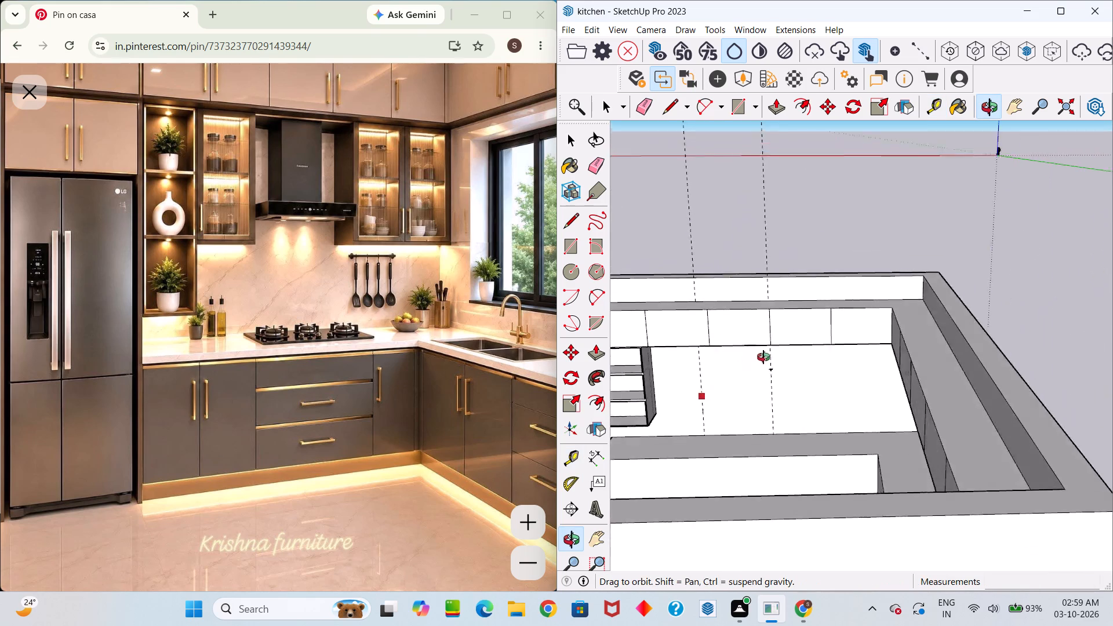
middle_drag(763, 357, 798, 358)
scroll(682, 381, up, 3)
click(699, 382)
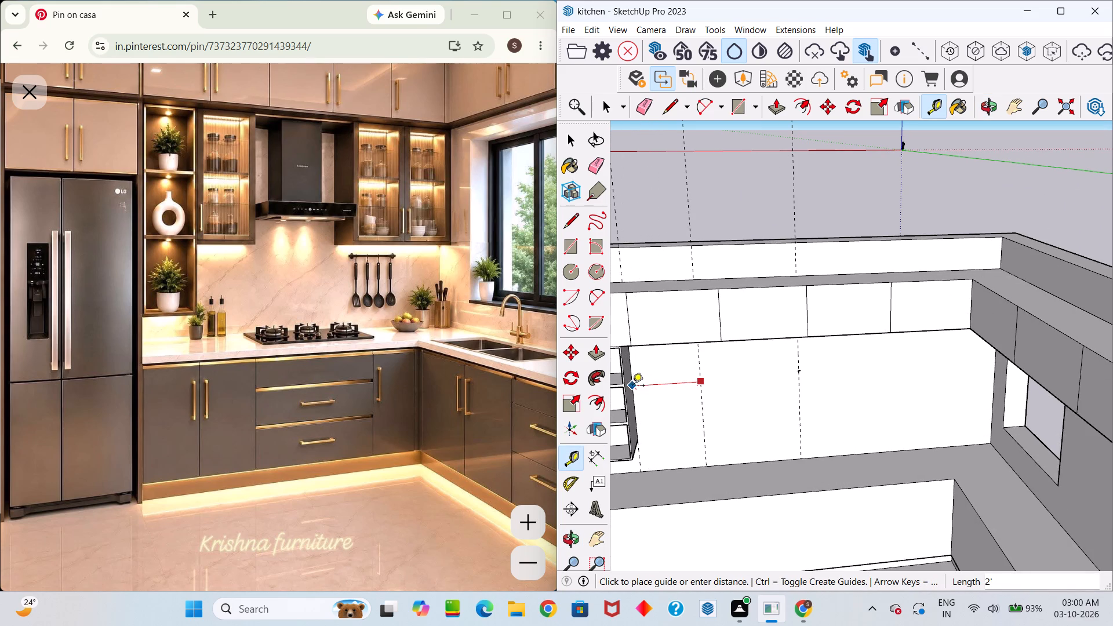
key(space)
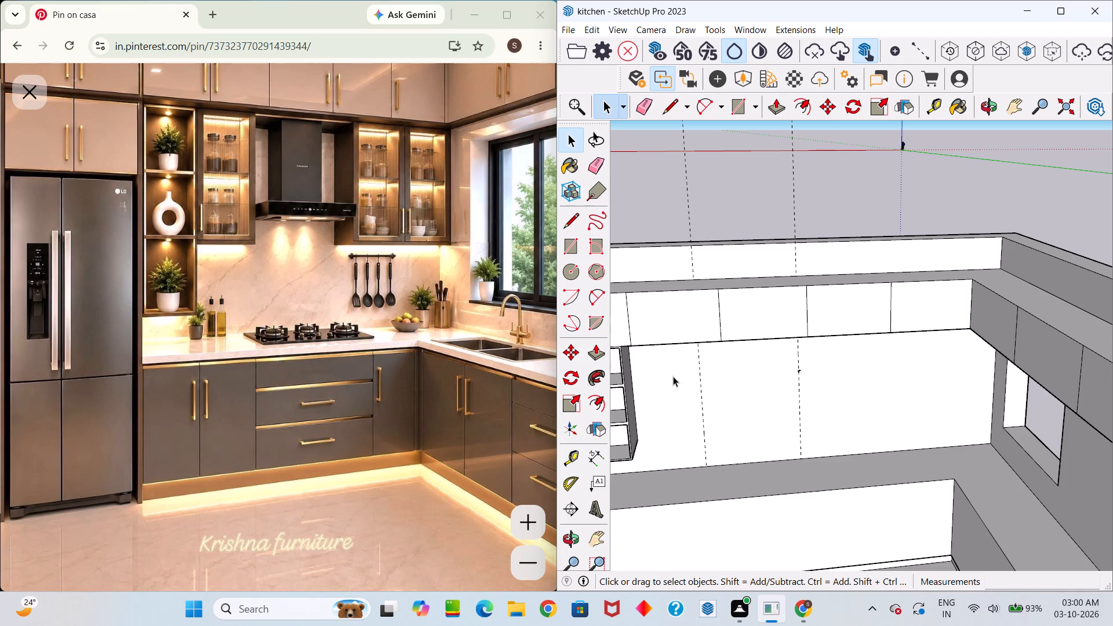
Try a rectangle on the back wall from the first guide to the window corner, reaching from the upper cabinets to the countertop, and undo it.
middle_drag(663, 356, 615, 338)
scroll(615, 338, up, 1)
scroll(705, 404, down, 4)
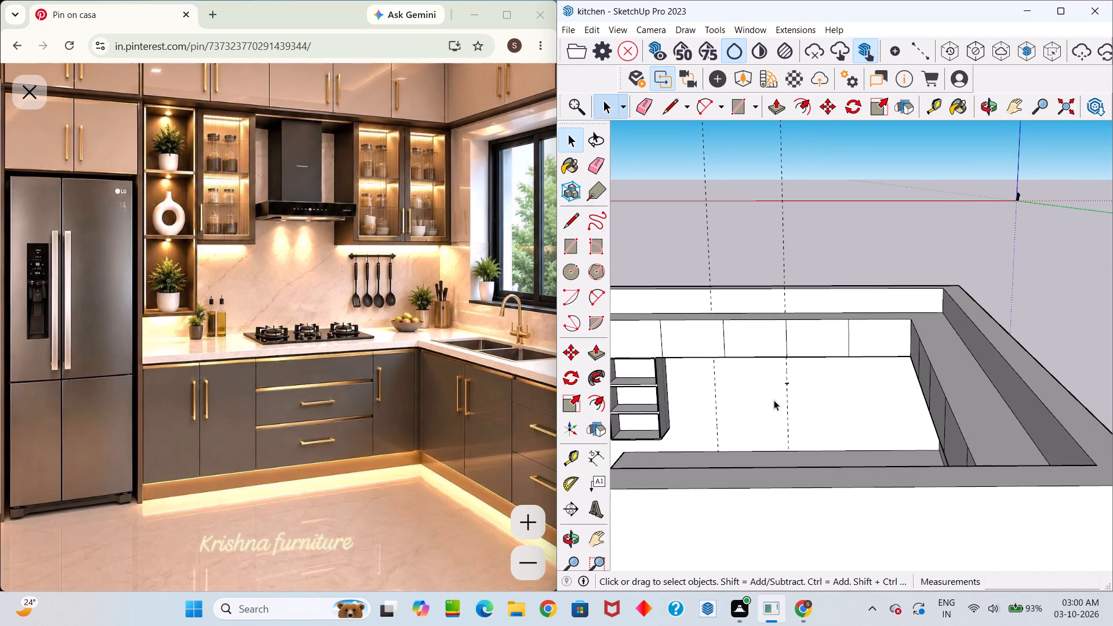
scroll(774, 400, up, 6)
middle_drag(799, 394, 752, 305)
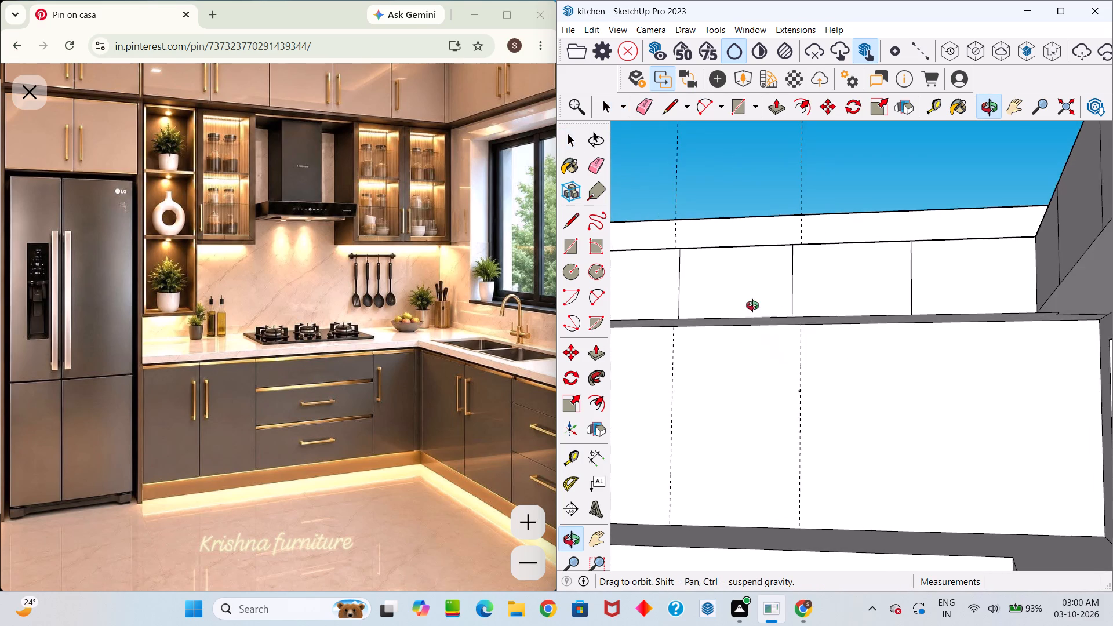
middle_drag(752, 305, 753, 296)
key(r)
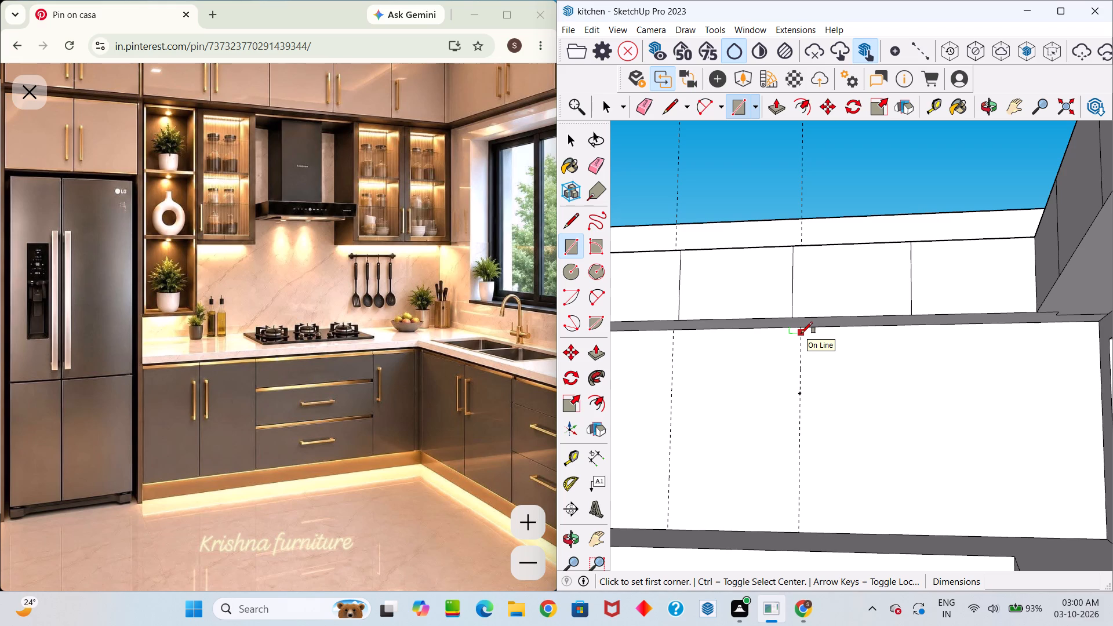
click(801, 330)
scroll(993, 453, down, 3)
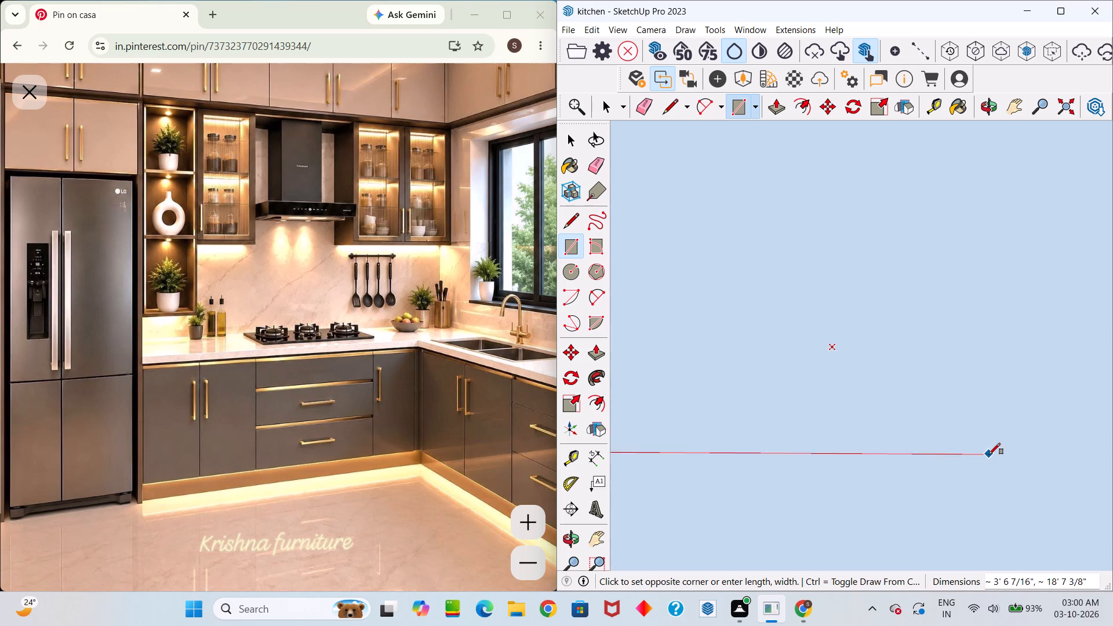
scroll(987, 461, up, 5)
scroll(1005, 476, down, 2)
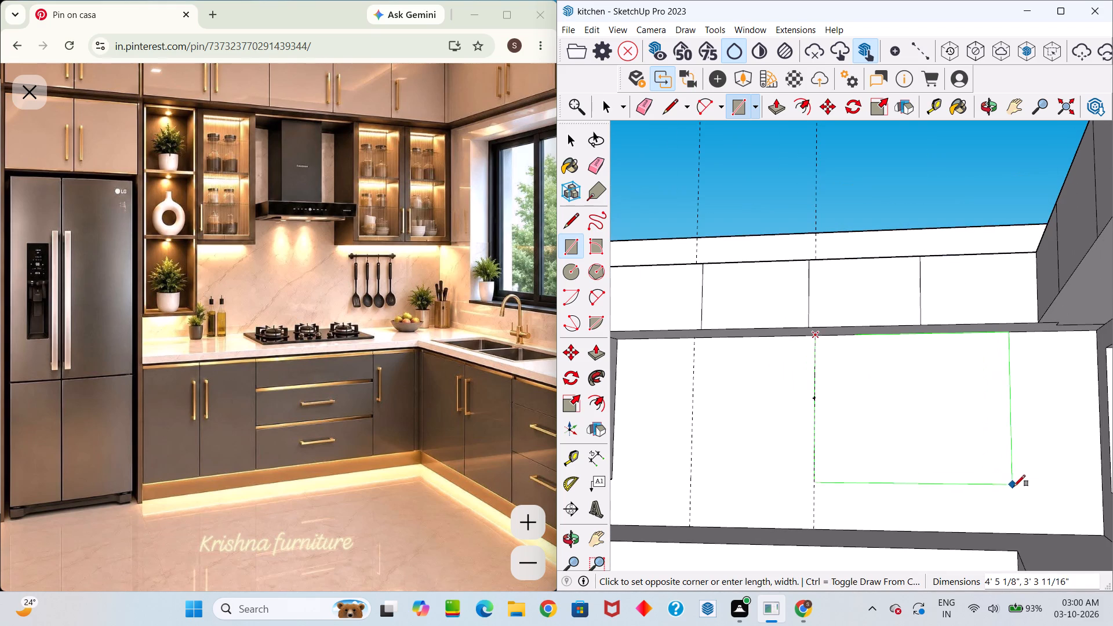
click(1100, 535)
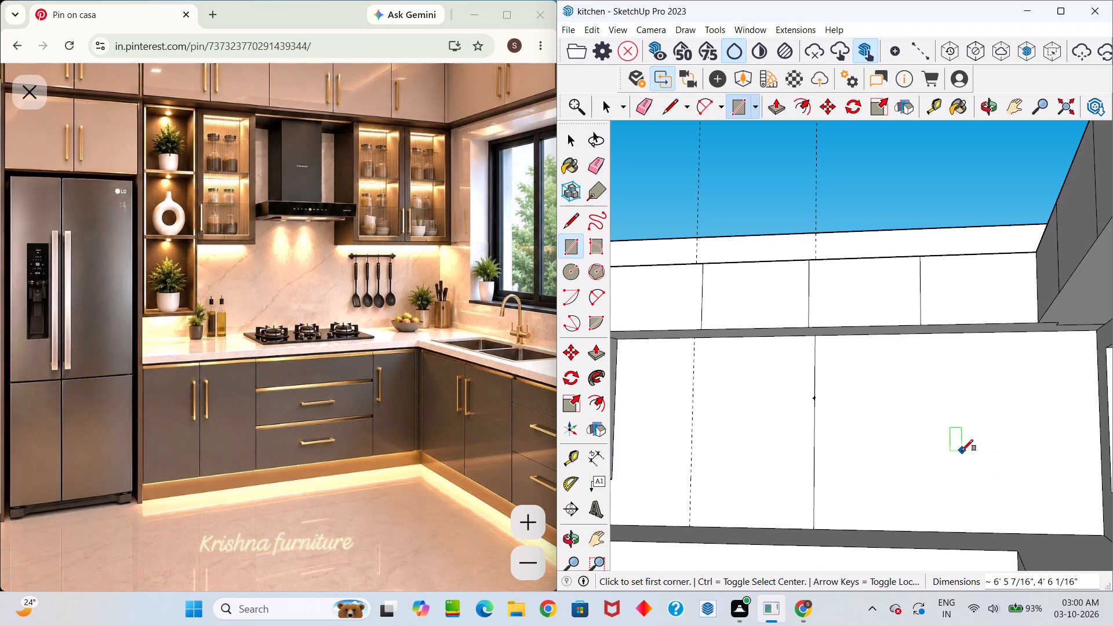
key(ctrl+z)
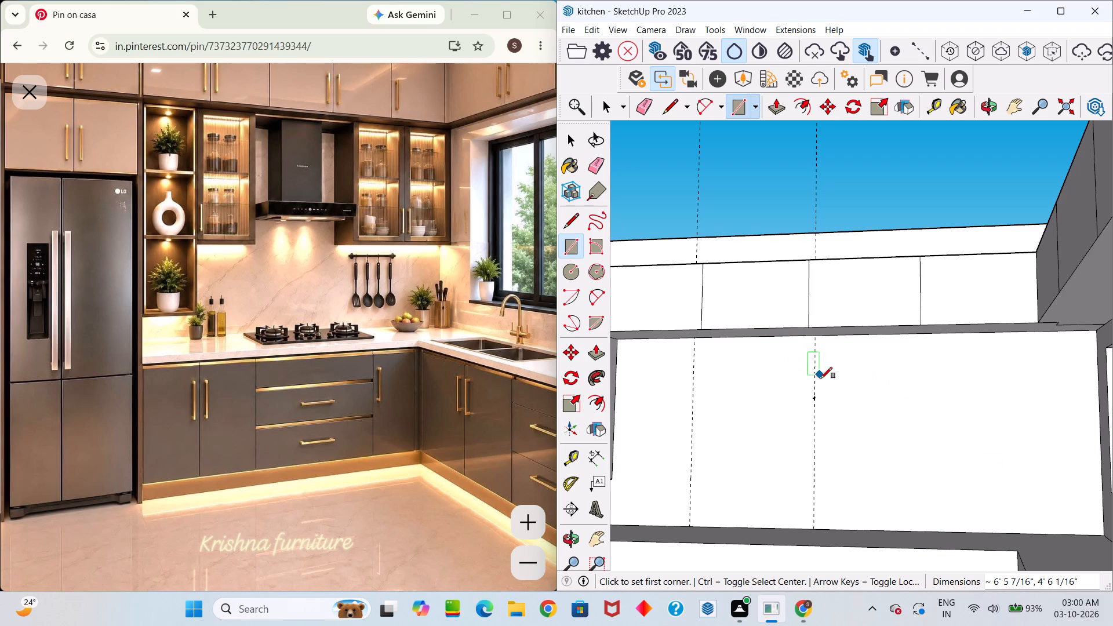
Place a horizontal guide on the back wall 1'4" above the countertop's back edge.
key(t)
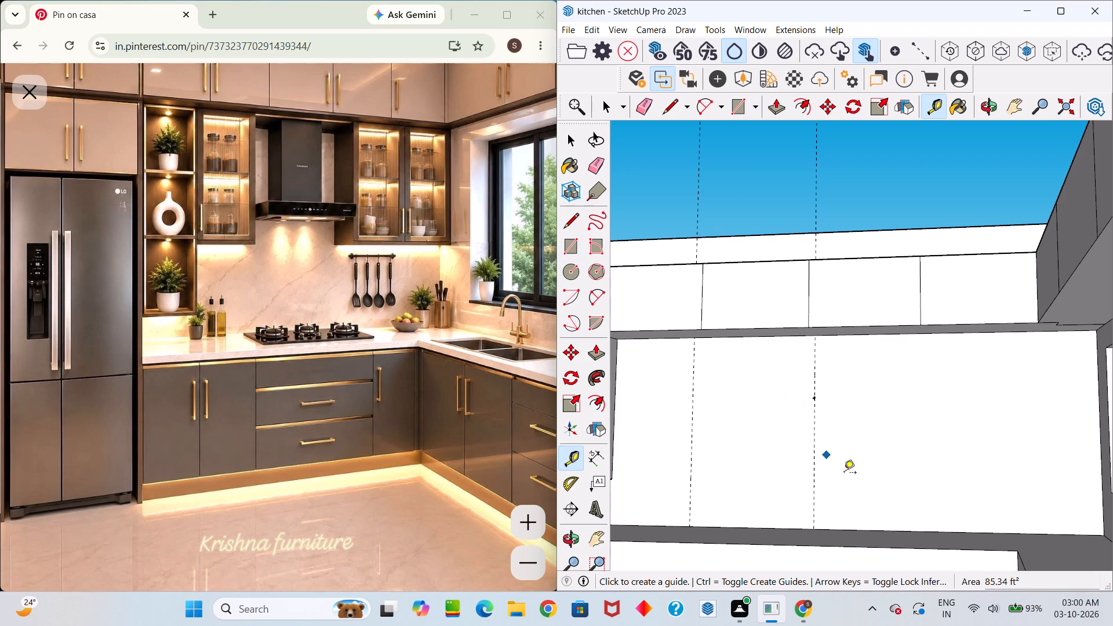
click(923, 529)
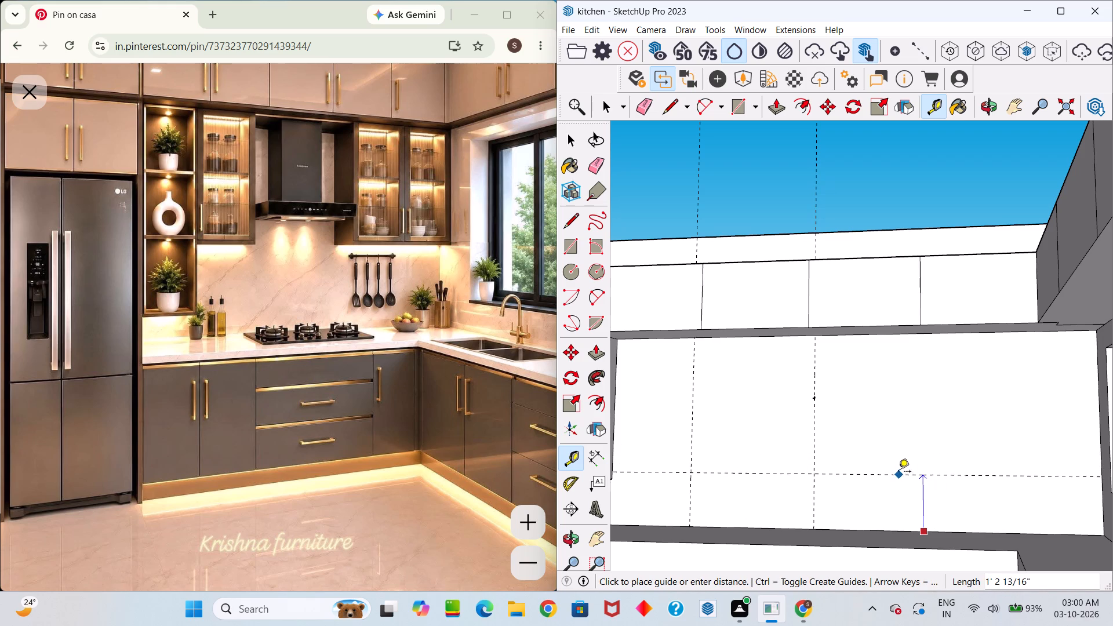
middle_drag(896, 466, 899, 530)
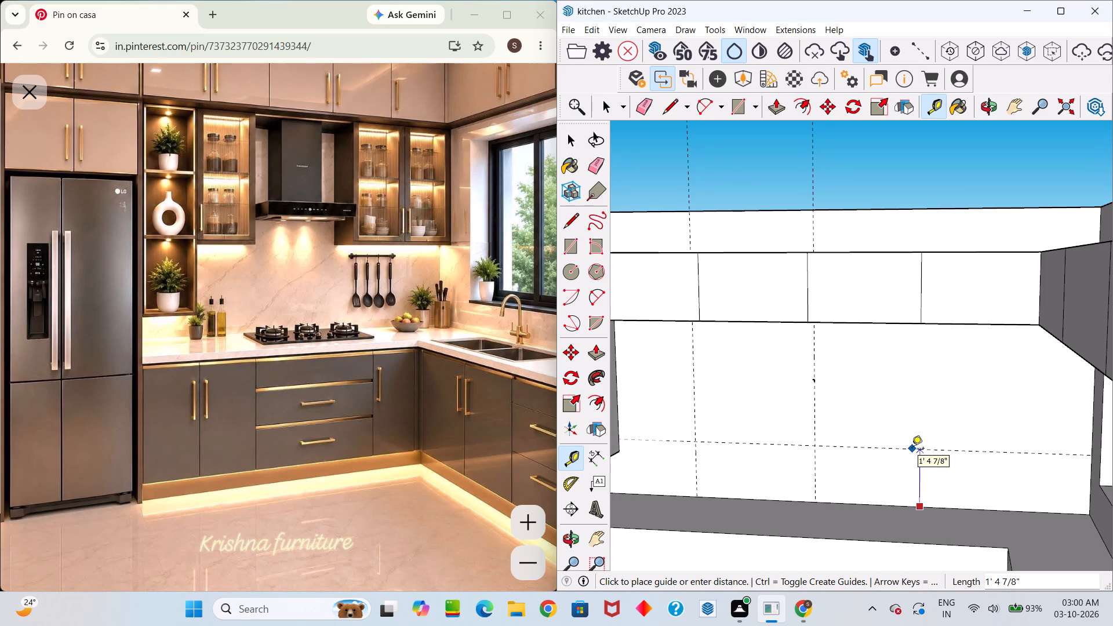
key(1)
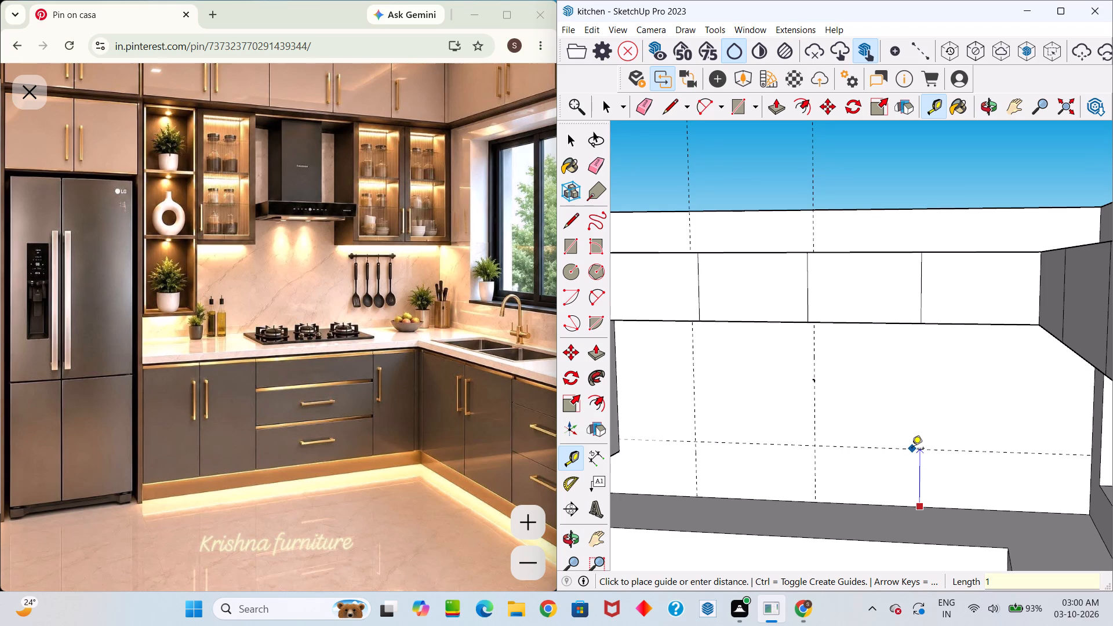
key(apostrophe)
key(4)
key(Return)
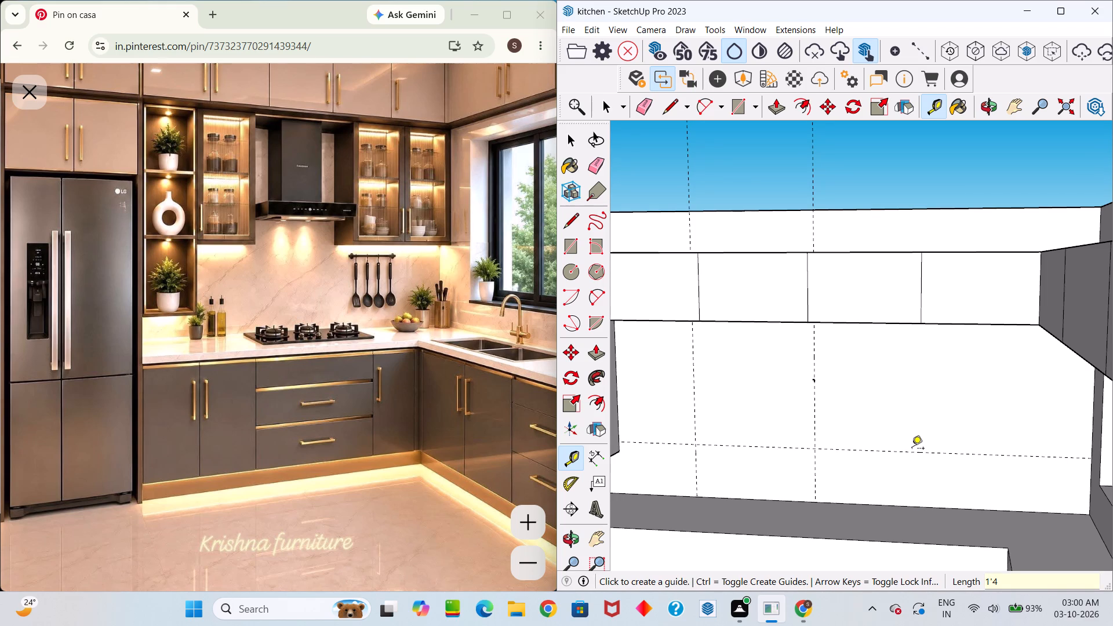
Draw a rectangle about 6' 5" by 3' 2" under the upper cabinets, from the first vertical guide to the window corner, down to the horizontal guide.
middle_drag(915, 441, 945, 453)
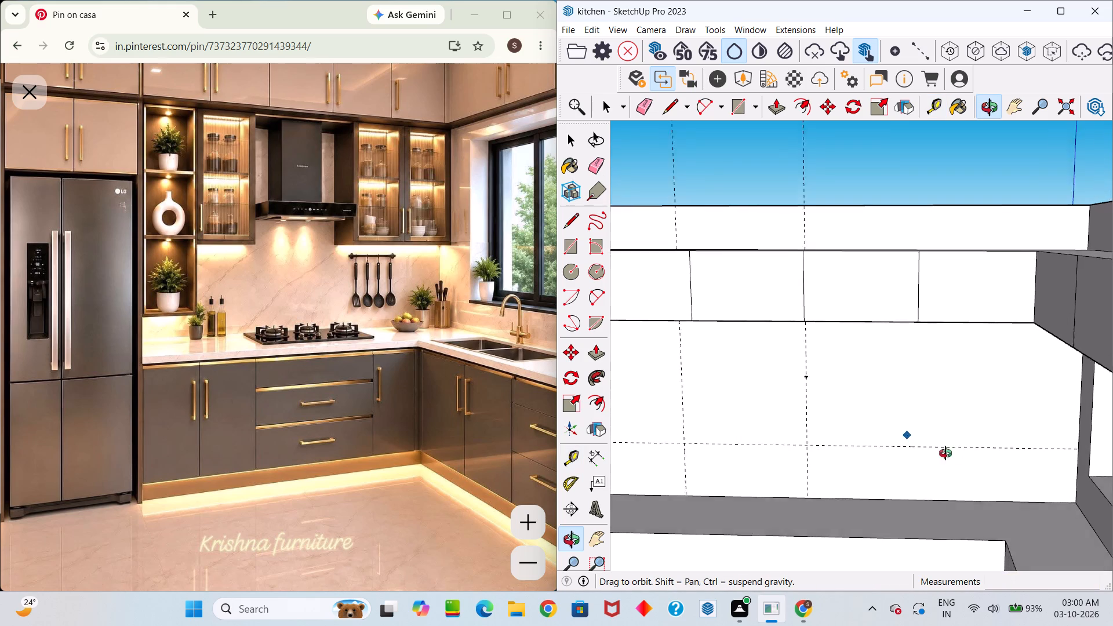
middle_drag(945, 453, 967, 388)
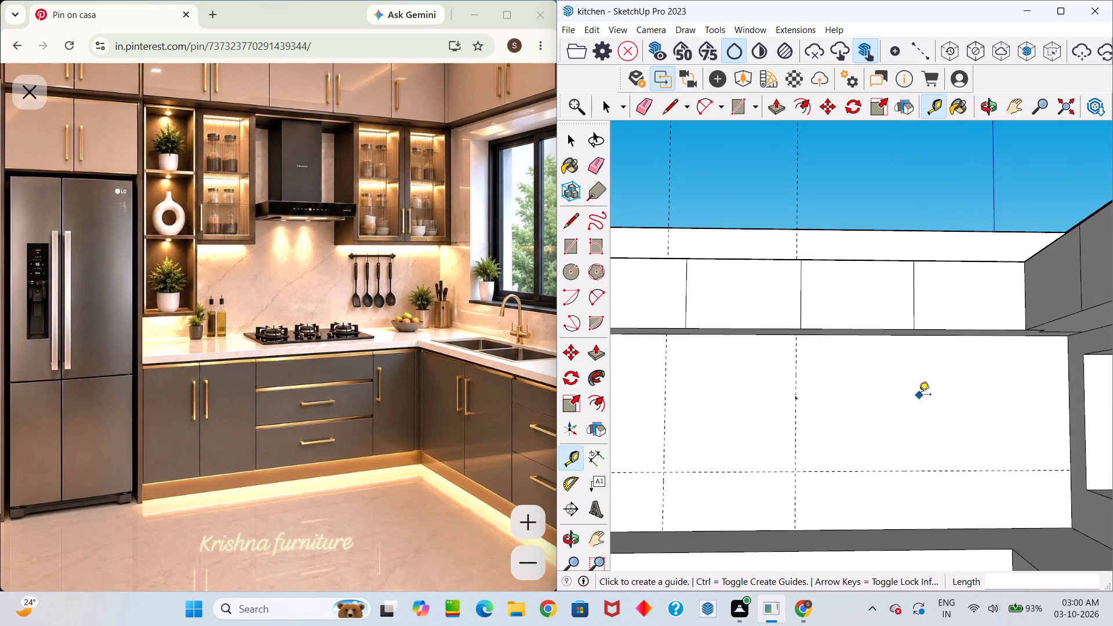
key(r)
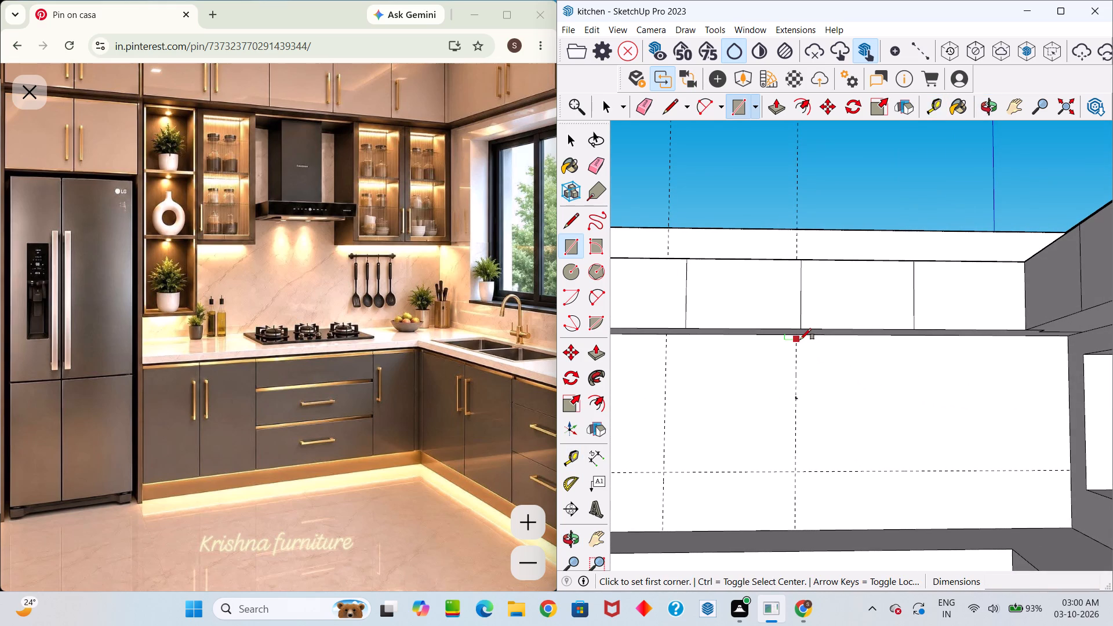
click(798, 339)
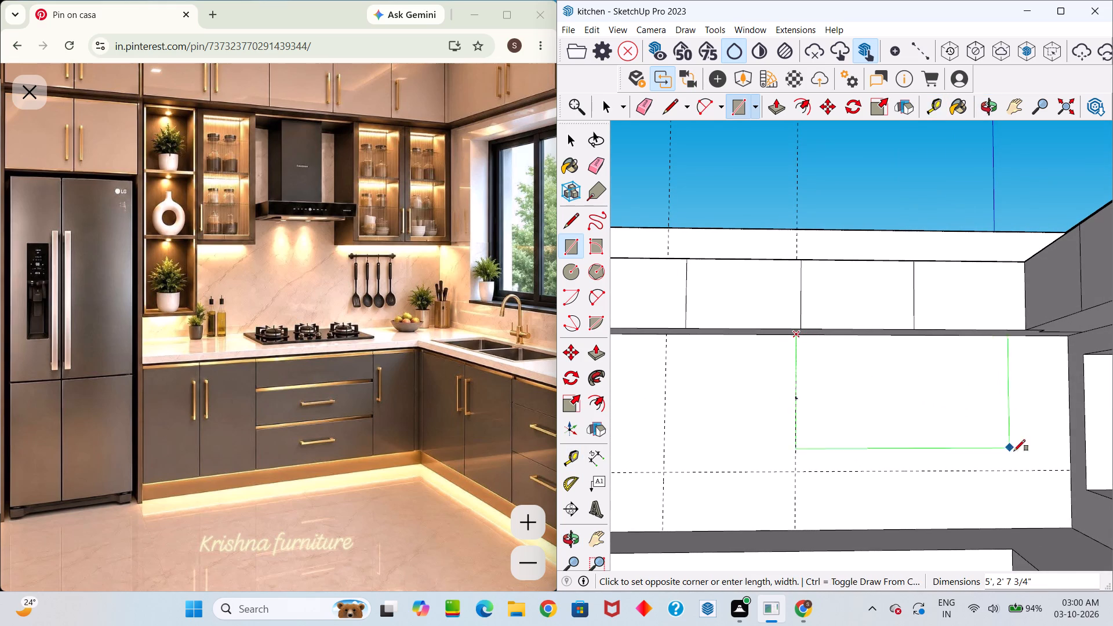
click(1069, 469)
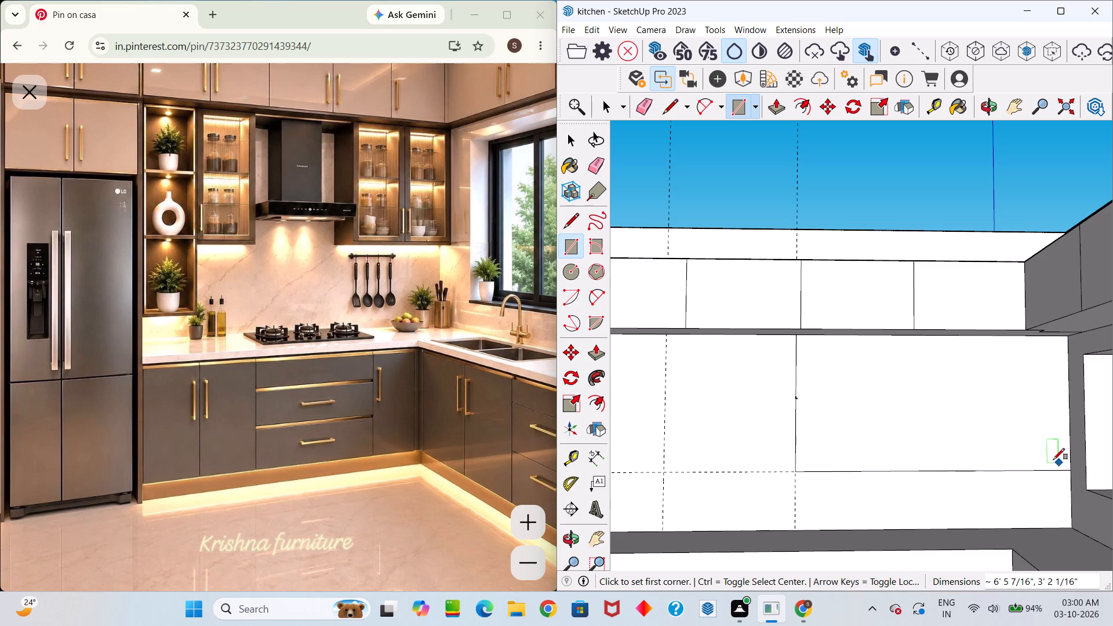
middle_drag(929, 427, 867, 445)
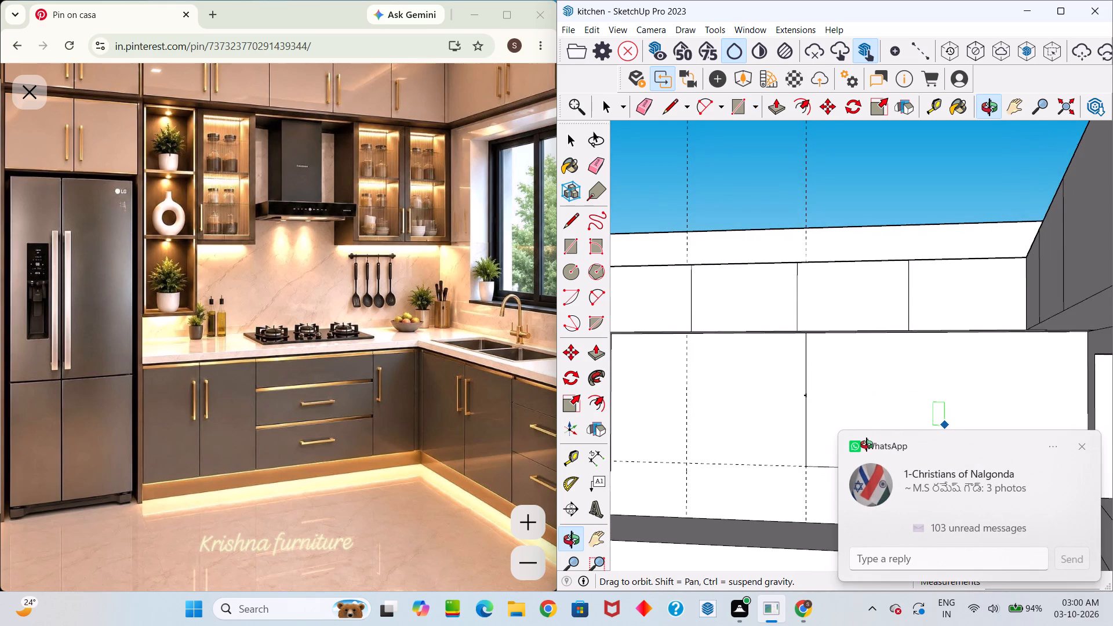
middle_drag(867, 445, 862, 433)
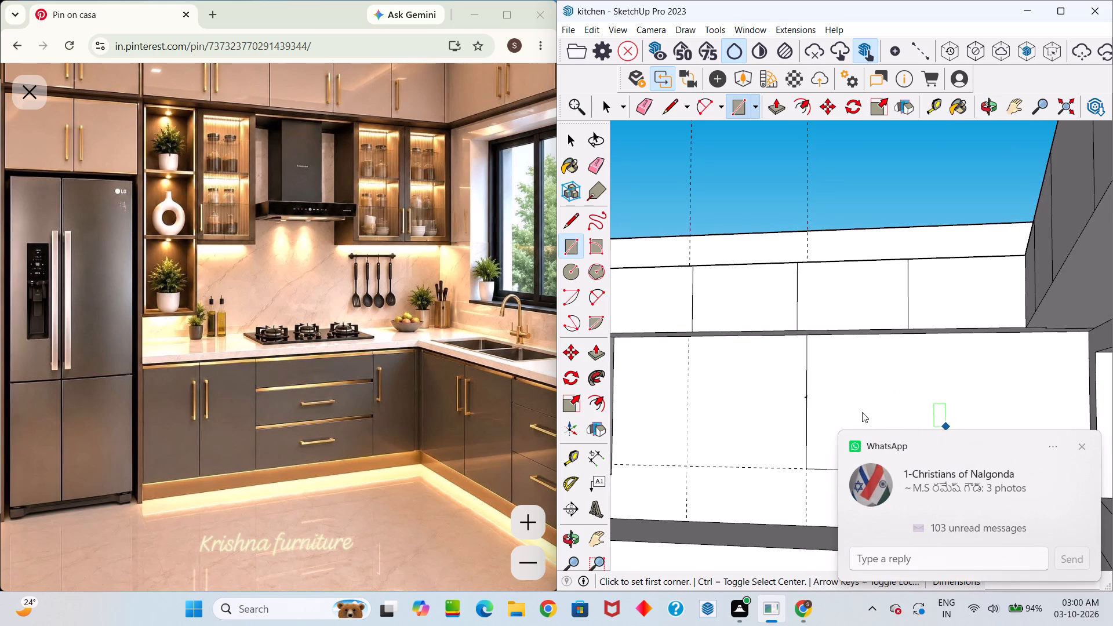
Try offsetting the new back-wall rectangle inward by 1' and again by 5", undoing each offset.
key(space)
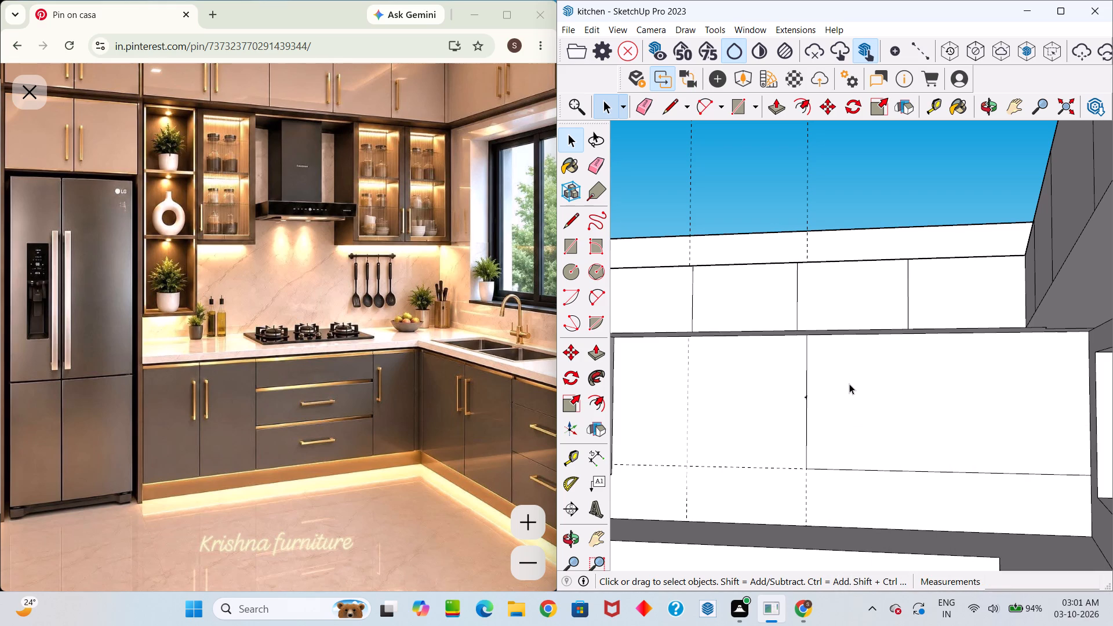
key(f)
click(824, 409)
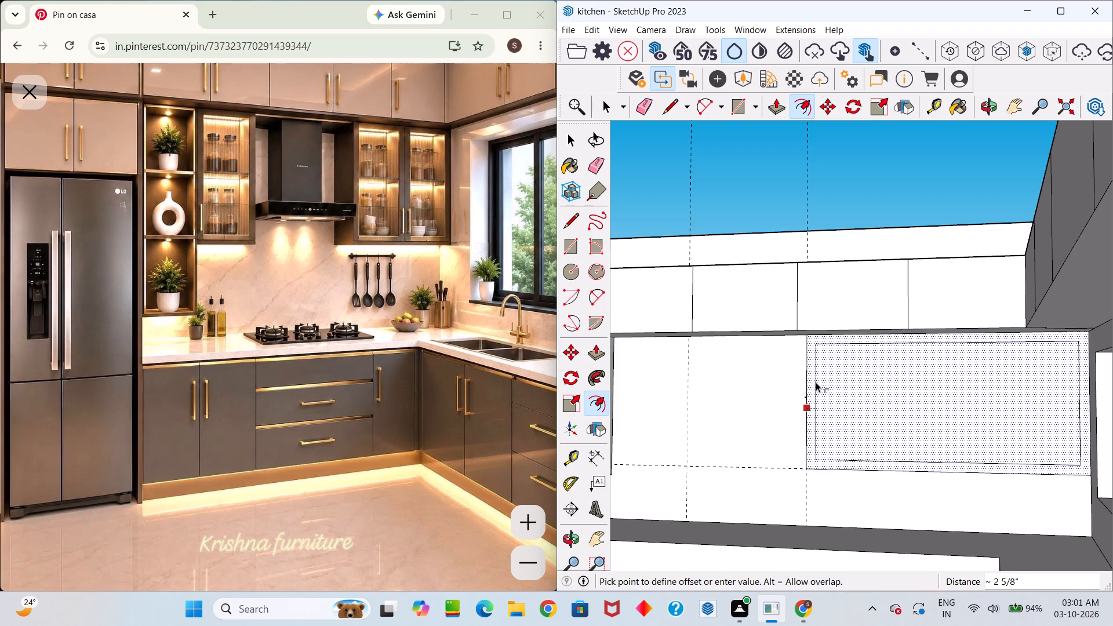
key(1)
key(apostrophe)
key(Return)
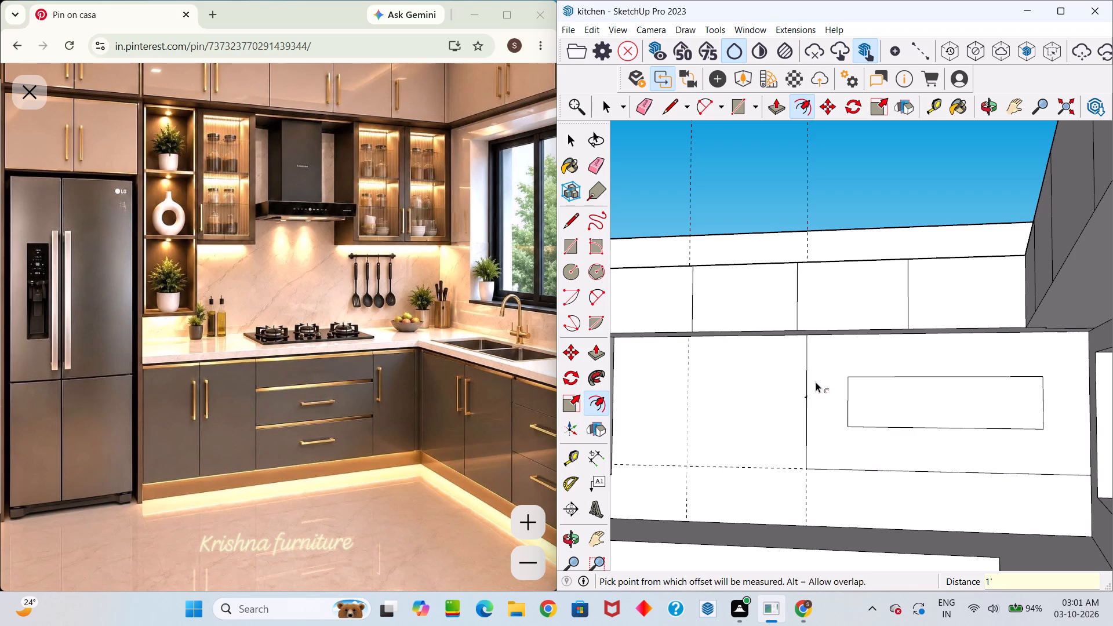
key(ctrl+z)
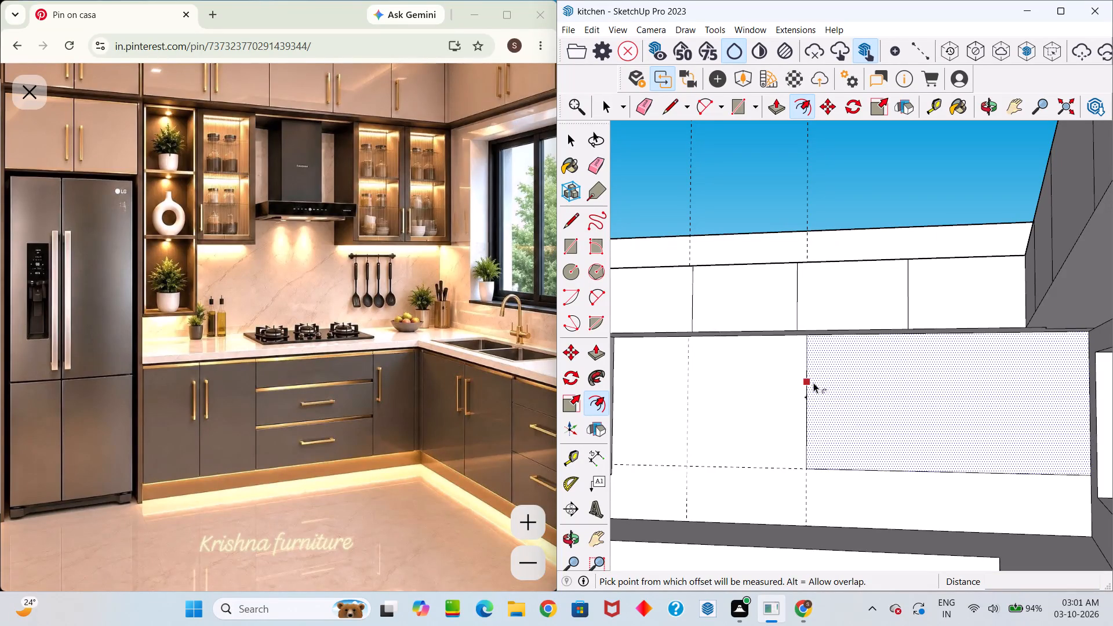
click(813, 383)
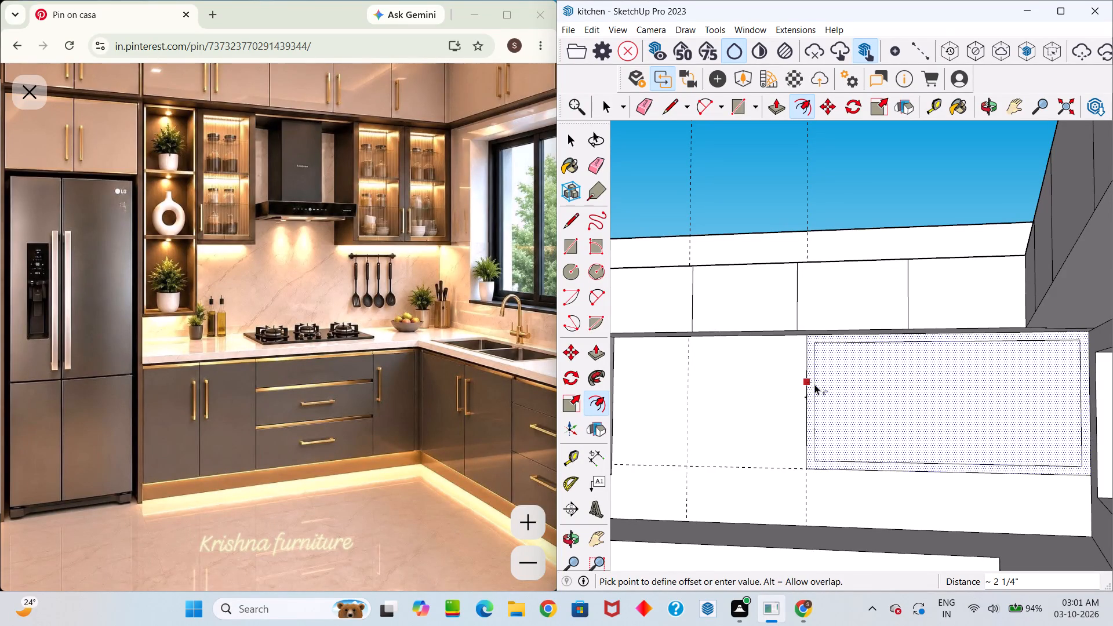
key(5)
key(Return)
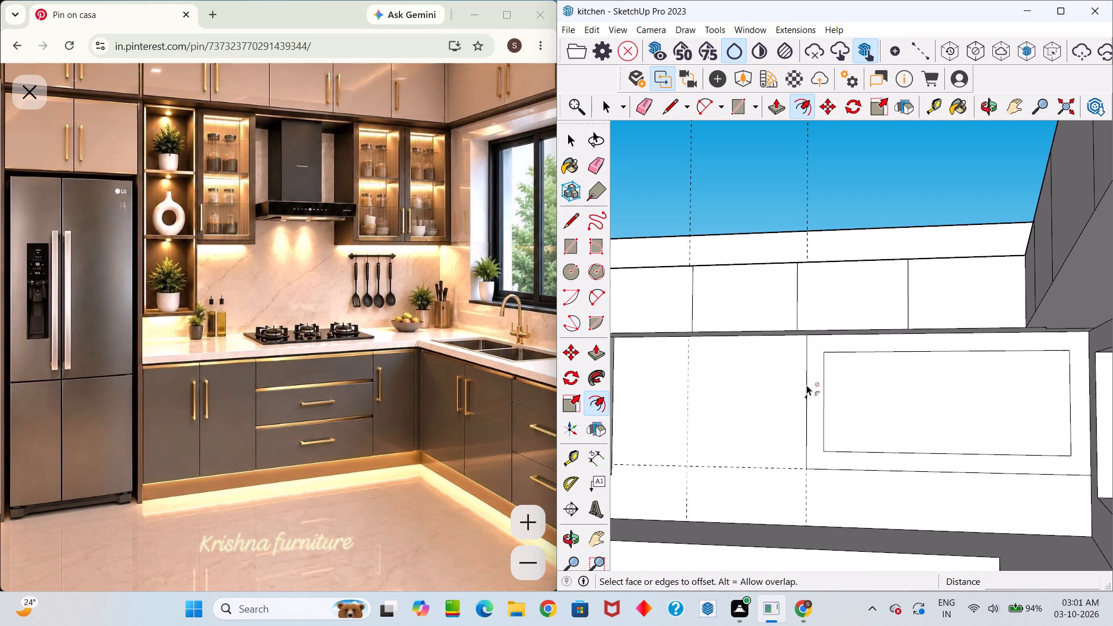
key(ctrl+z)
Offset the back-wall rectangle's outline 2" inward to form the cabinet frame.
click(809, 385)
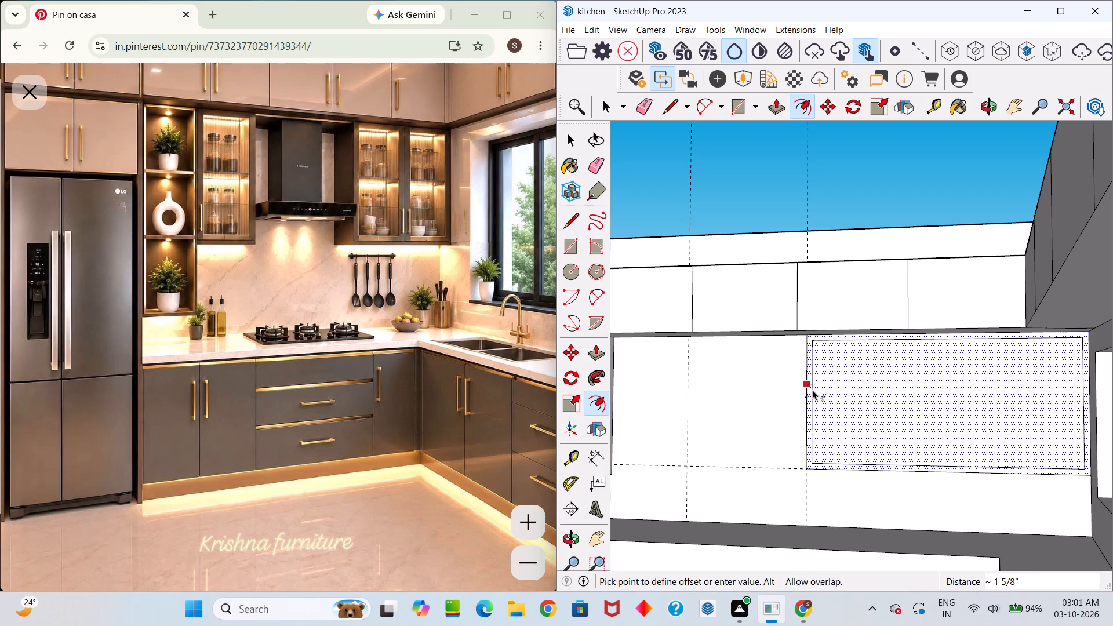
key(2)
key(Return)
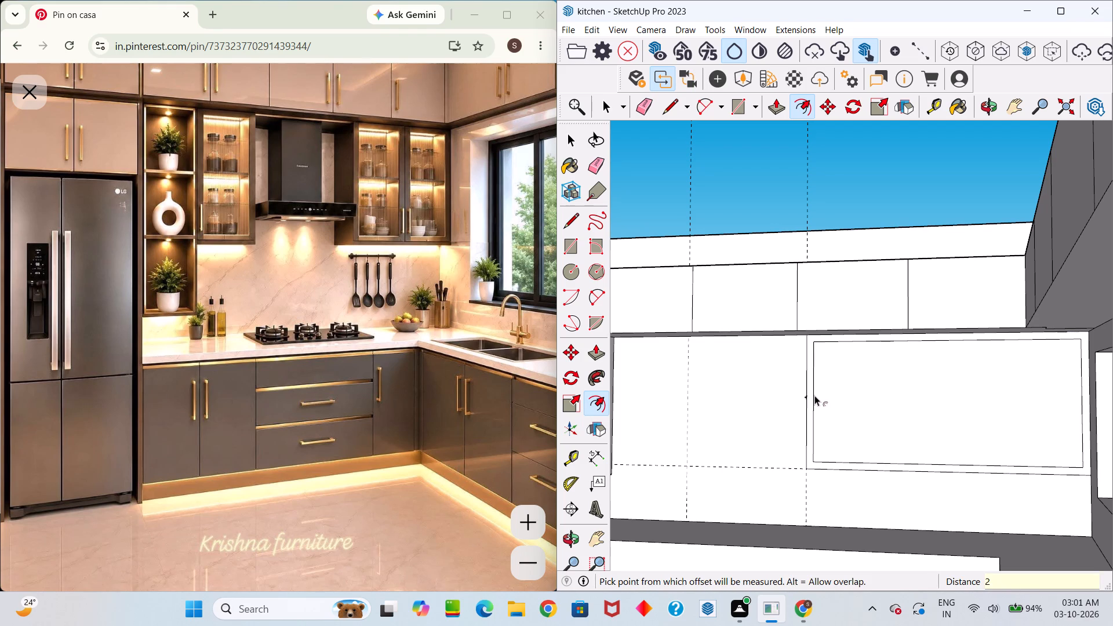
Copy the inner outline's vertical edge nearest the guide onto its opposite edge and divide by 2, adding a vertical centre line.
middle_drag(813, 393, 882, 457)
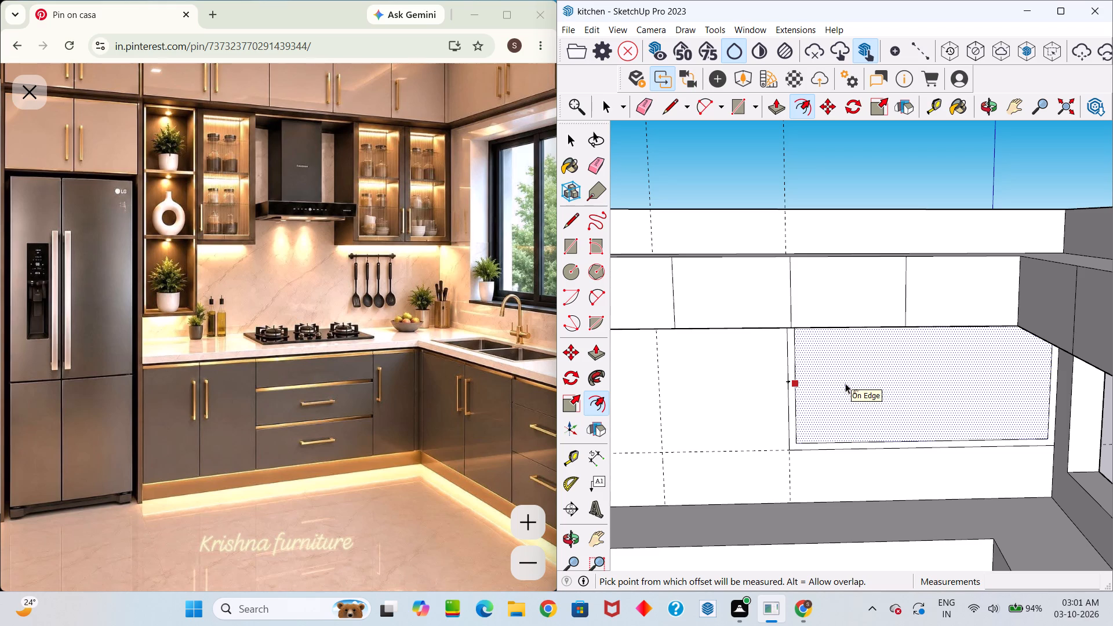
key(space)
scroll(893, 379, up, 4)
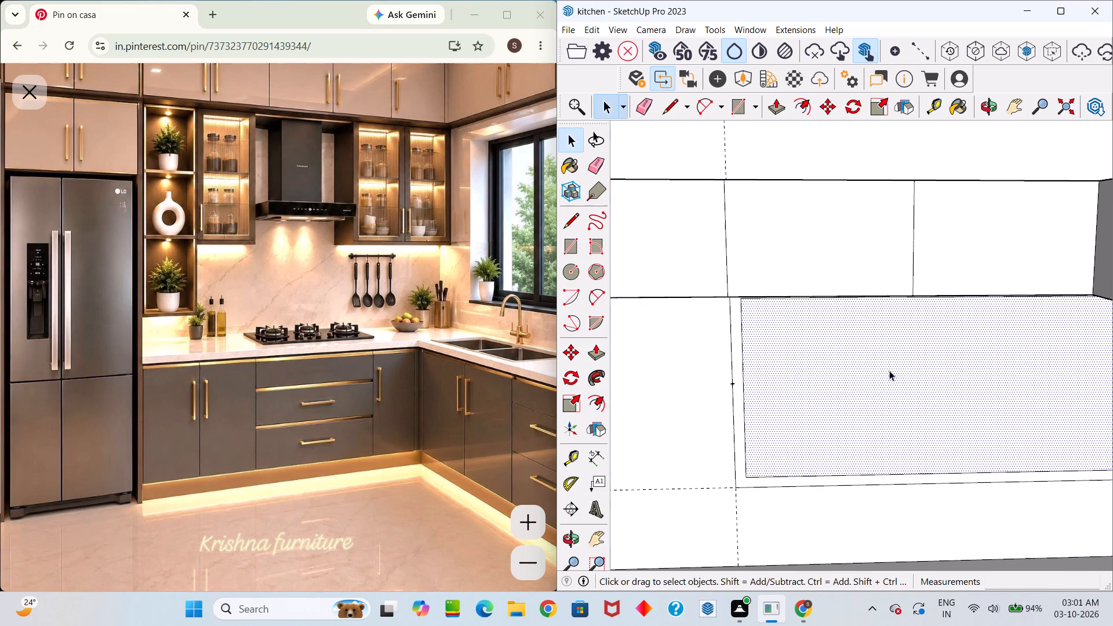
click(743, 359)
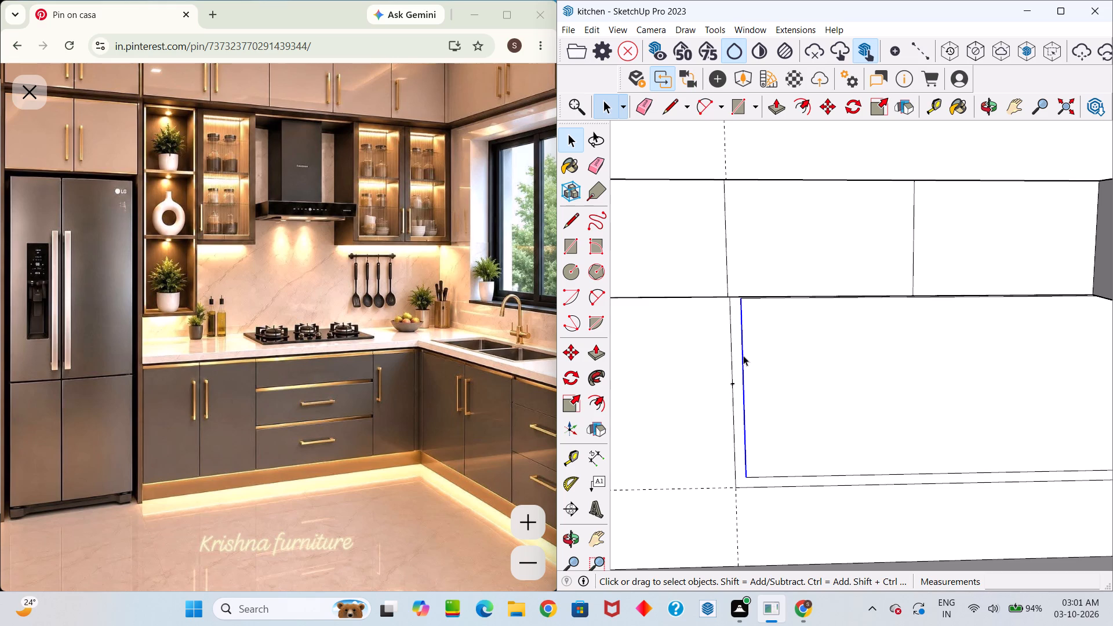
key(m)
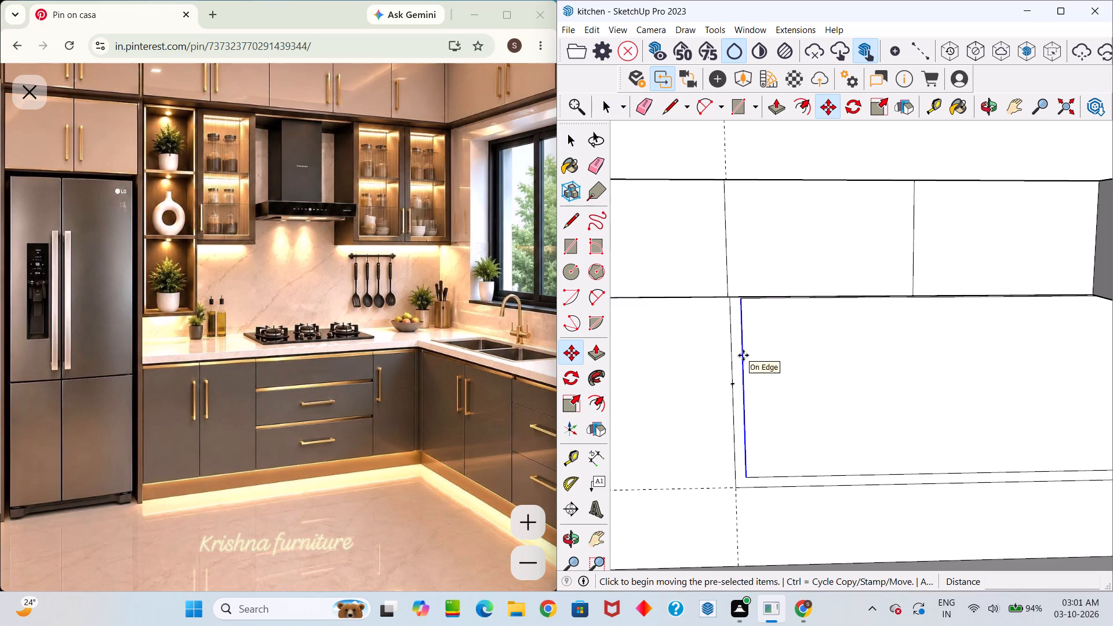
click(743, 355)
scroll(882, 369, down, 3)
scroll(1040, 370, up, 7)
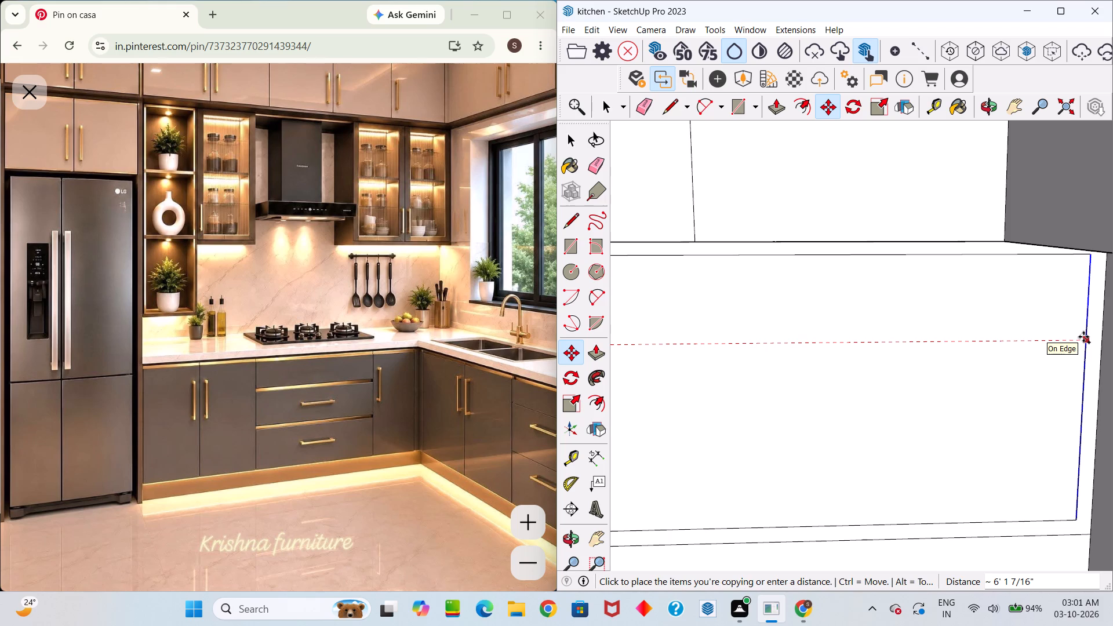
click(1083, 337)
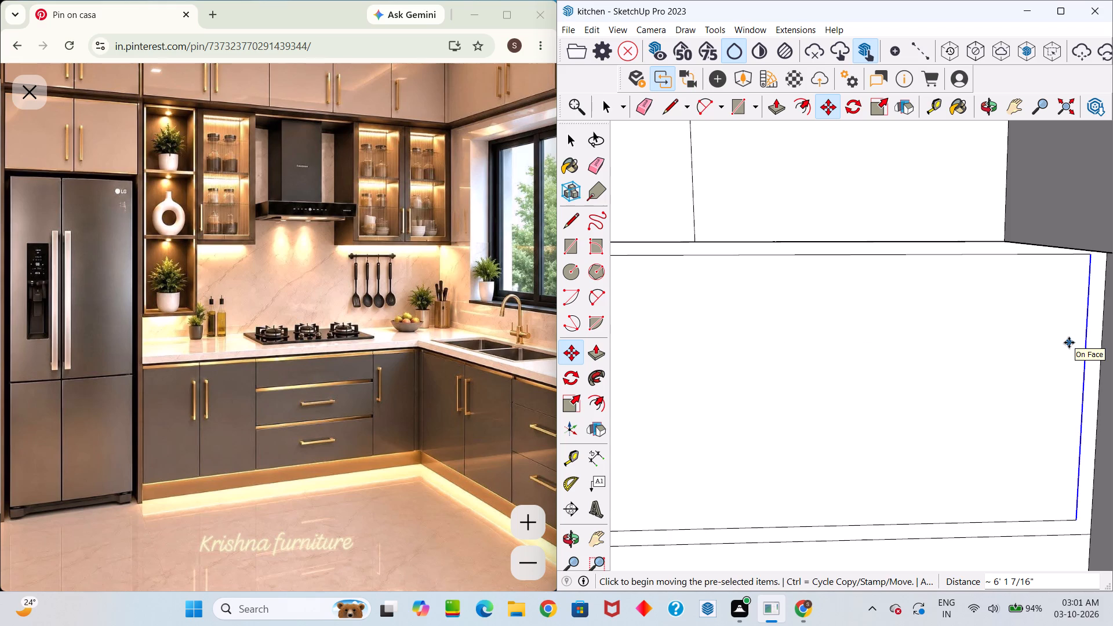
key(slash)
key(2)
key(Return)
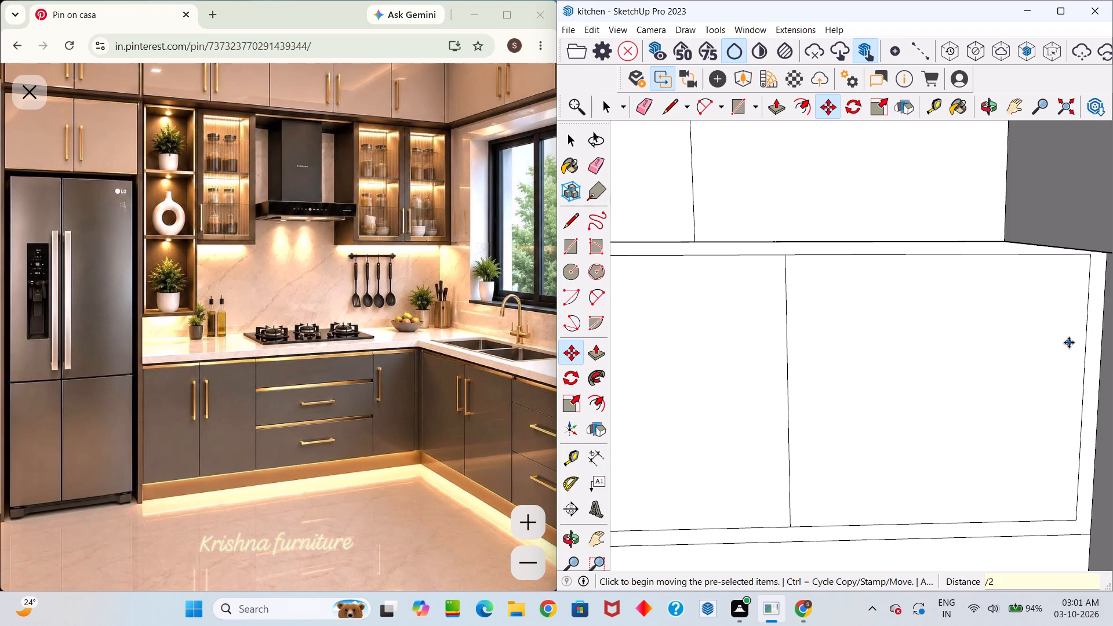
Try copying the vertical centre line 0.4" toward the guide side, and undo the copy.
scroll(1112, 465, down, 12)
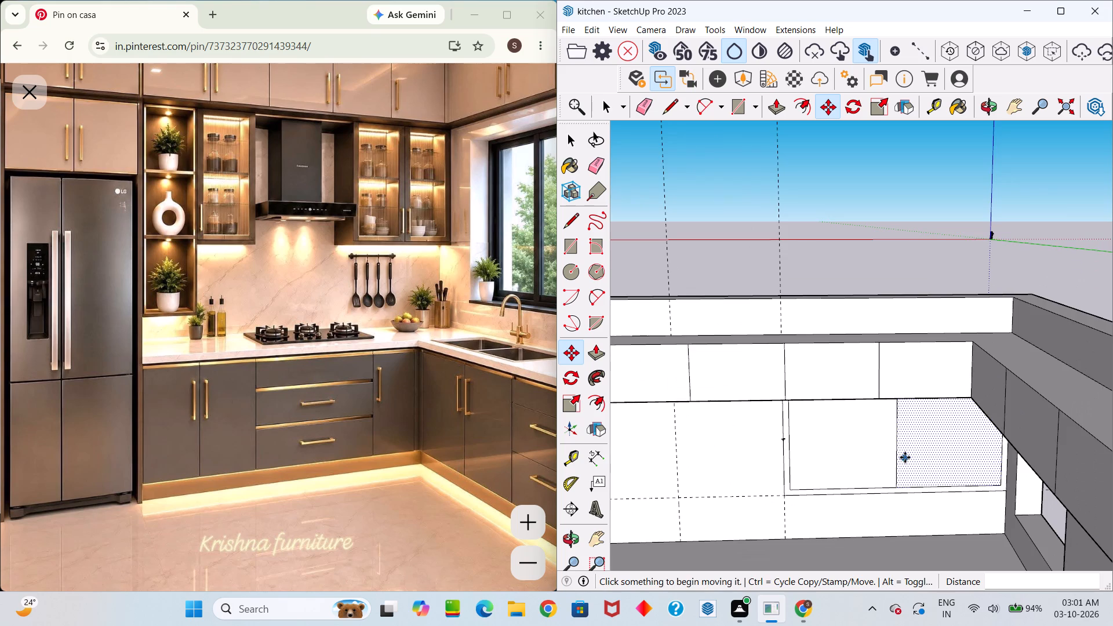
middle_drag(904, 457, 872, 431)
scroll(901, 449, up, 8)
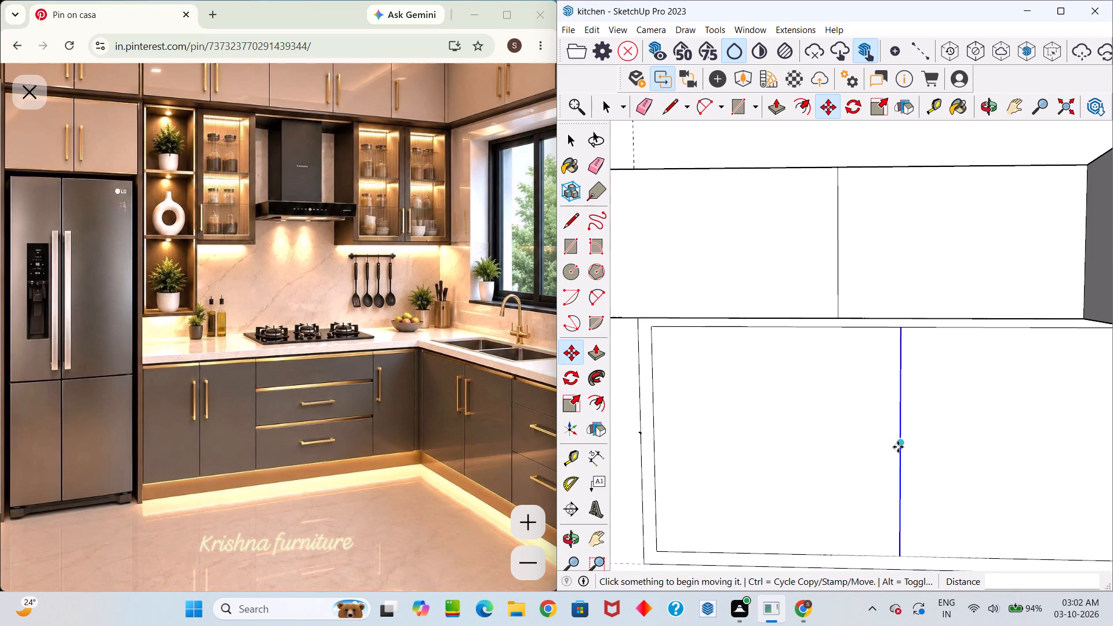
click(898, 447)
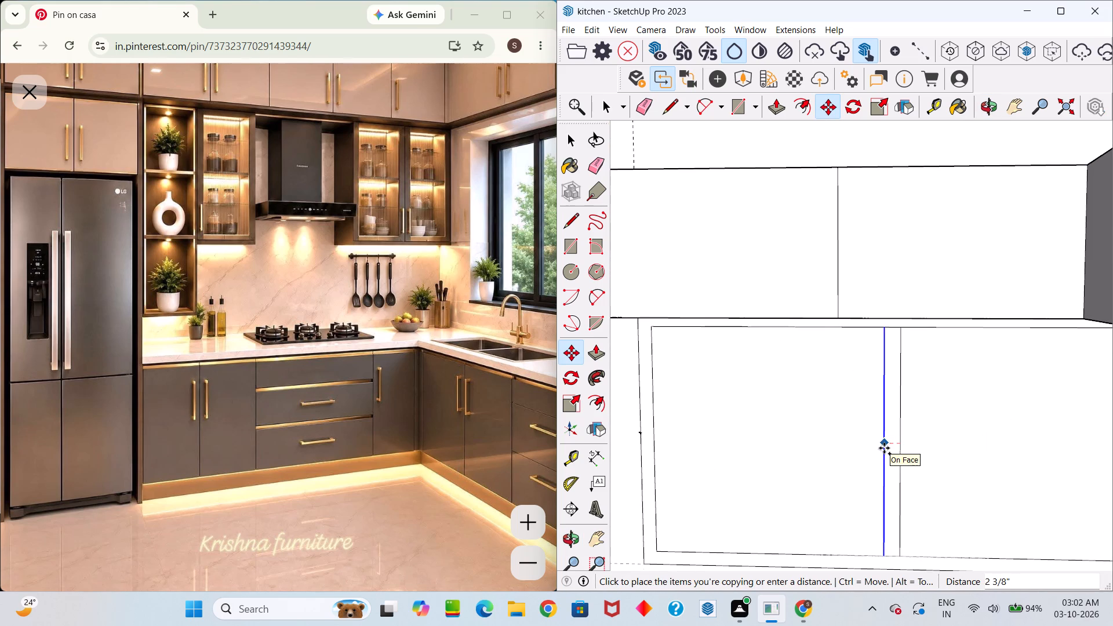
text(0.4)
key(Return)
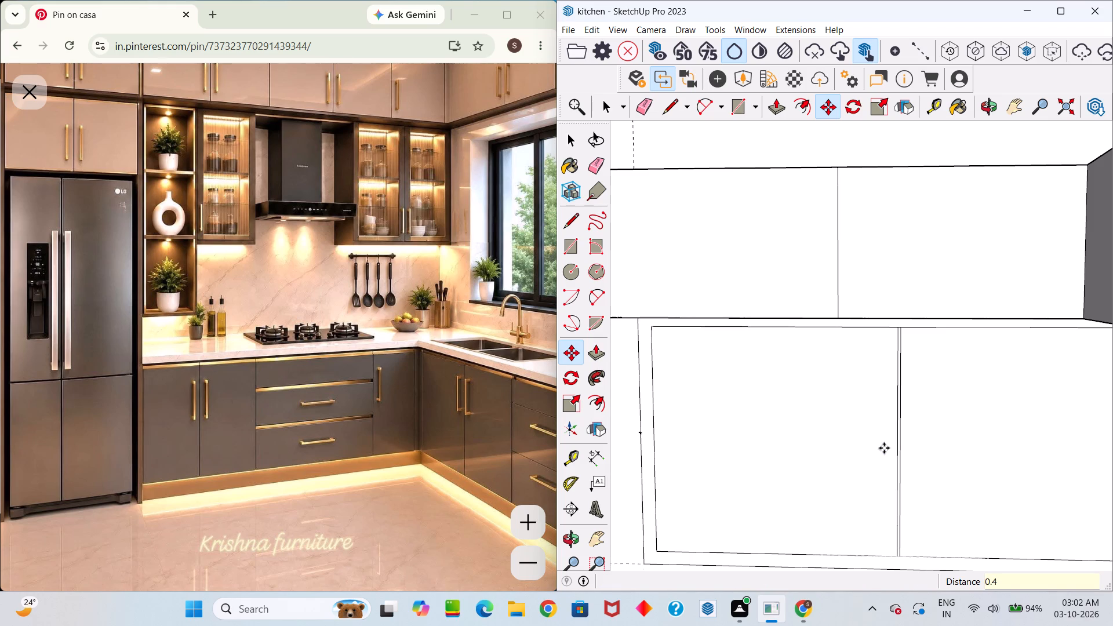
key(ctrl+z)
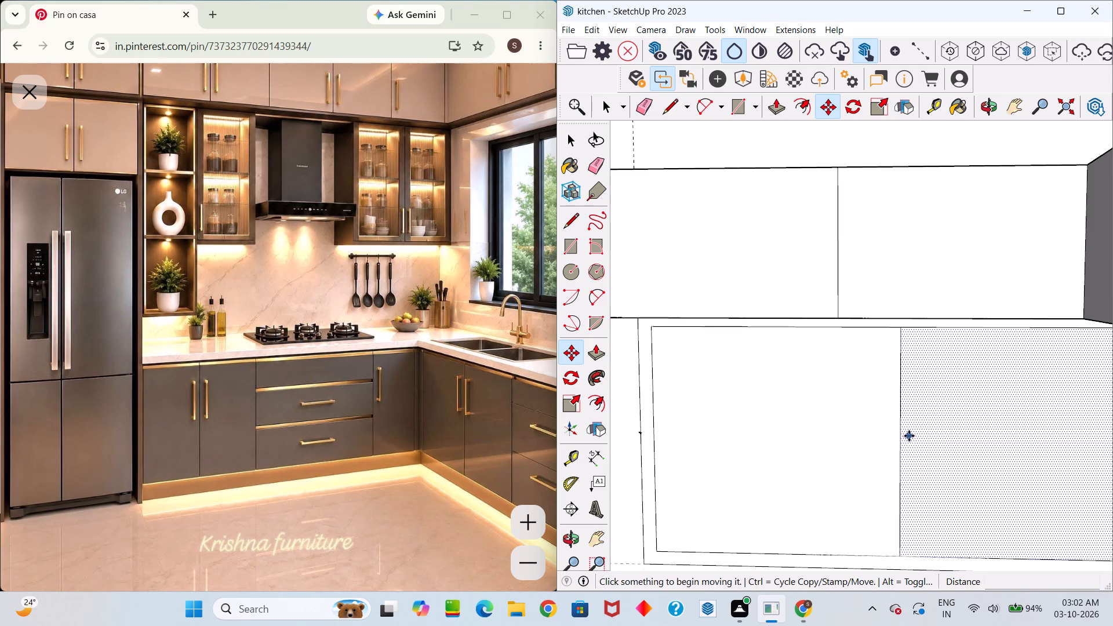
Copy the vertical centre line 1" toward the guide side and 2" toward the window corner.
click(903, 432)
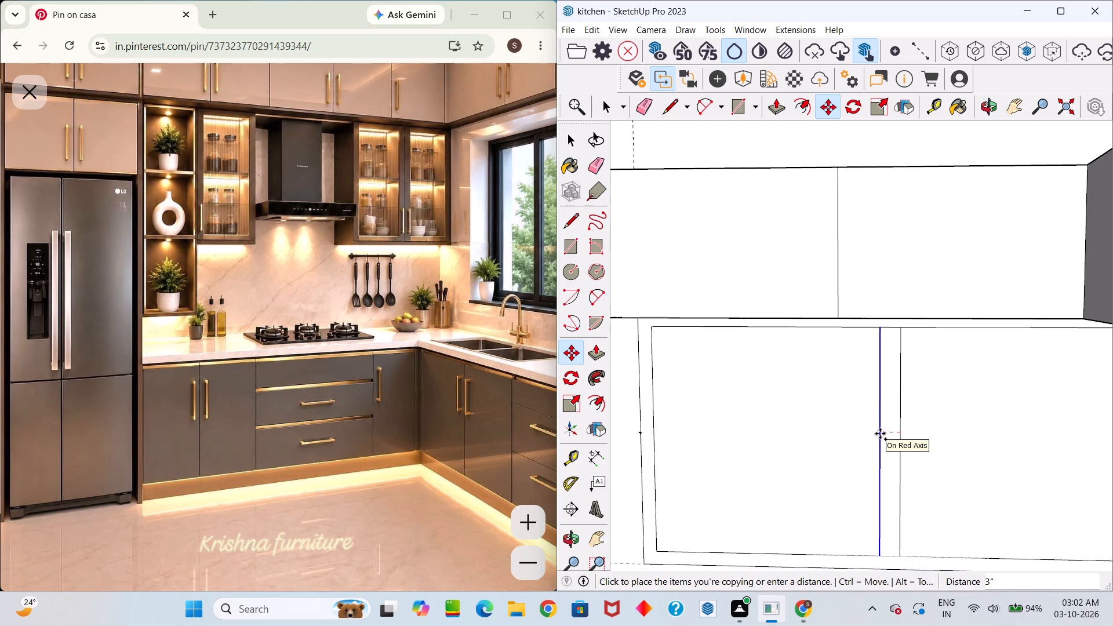
key(1)
key(Return)
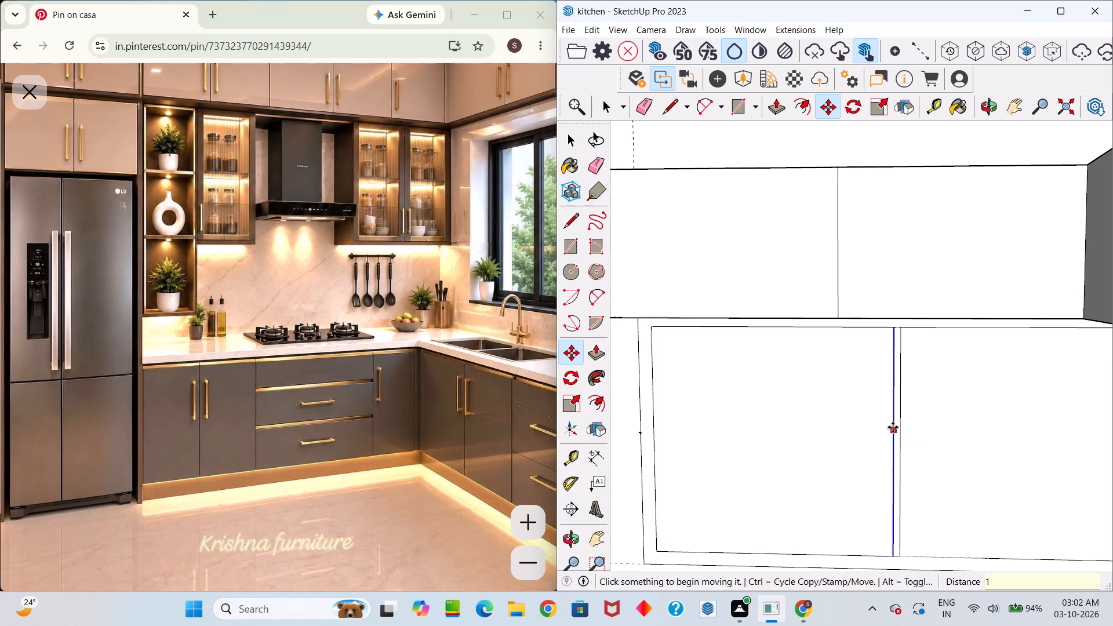
scroll(901, 417, up, 4)
click(899, 413)
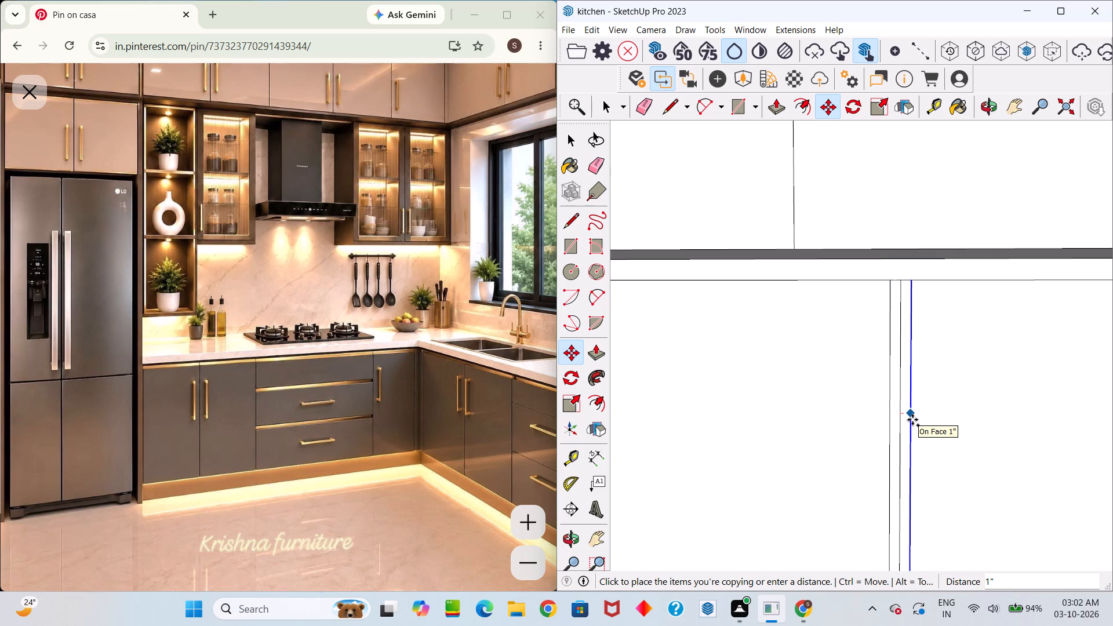
key(2)
key(Return)
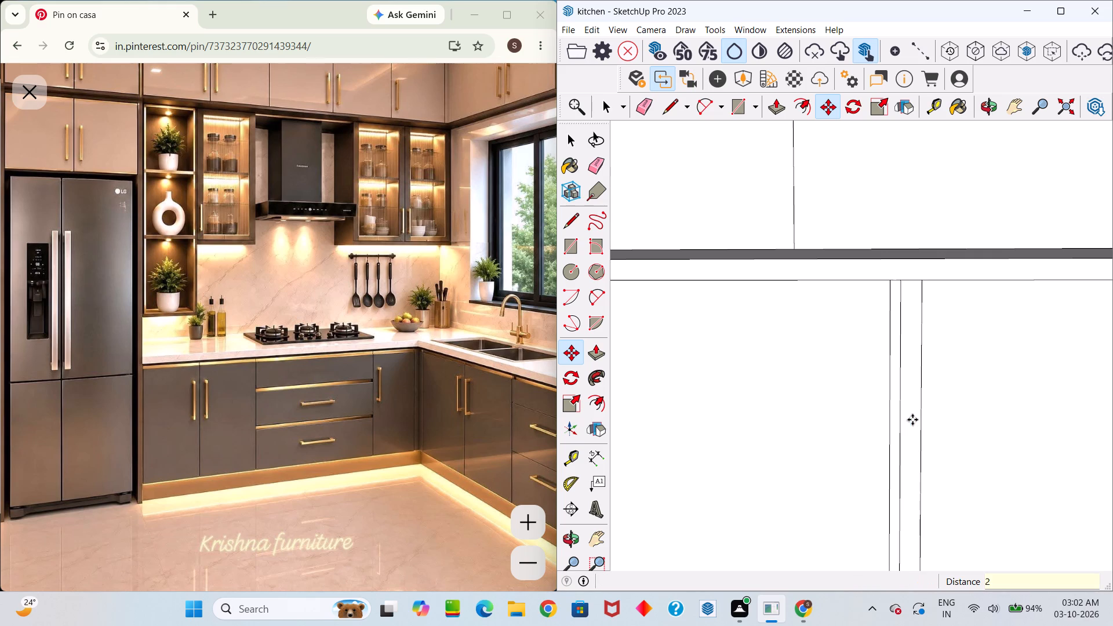
Move the vertical line on the centre line's guide side another 1" away from the centre.
click(887, 412)
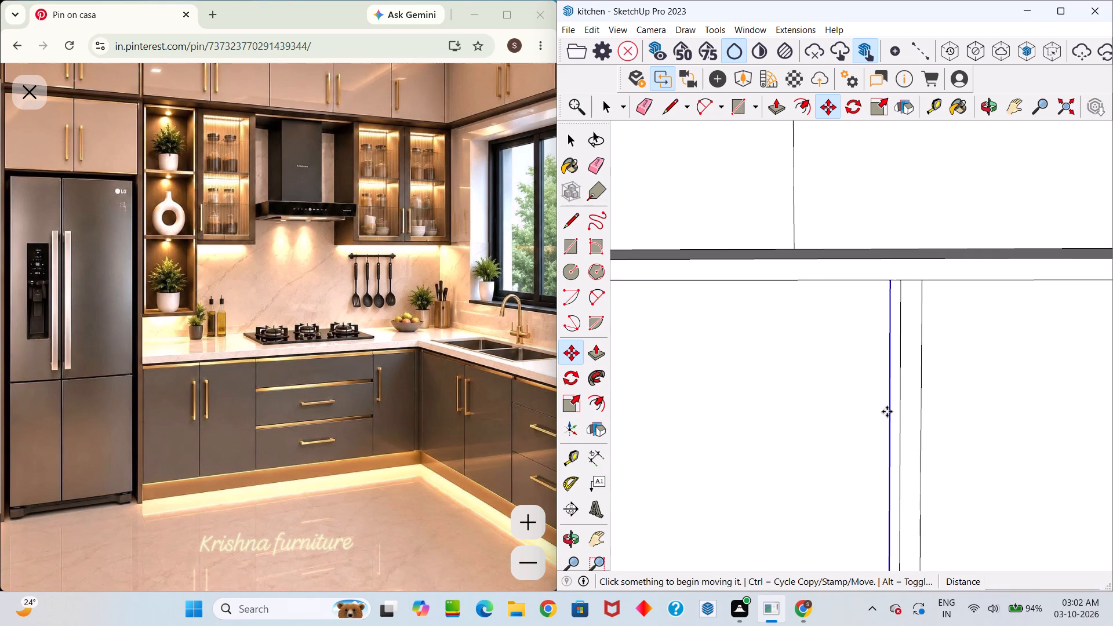
key(1)
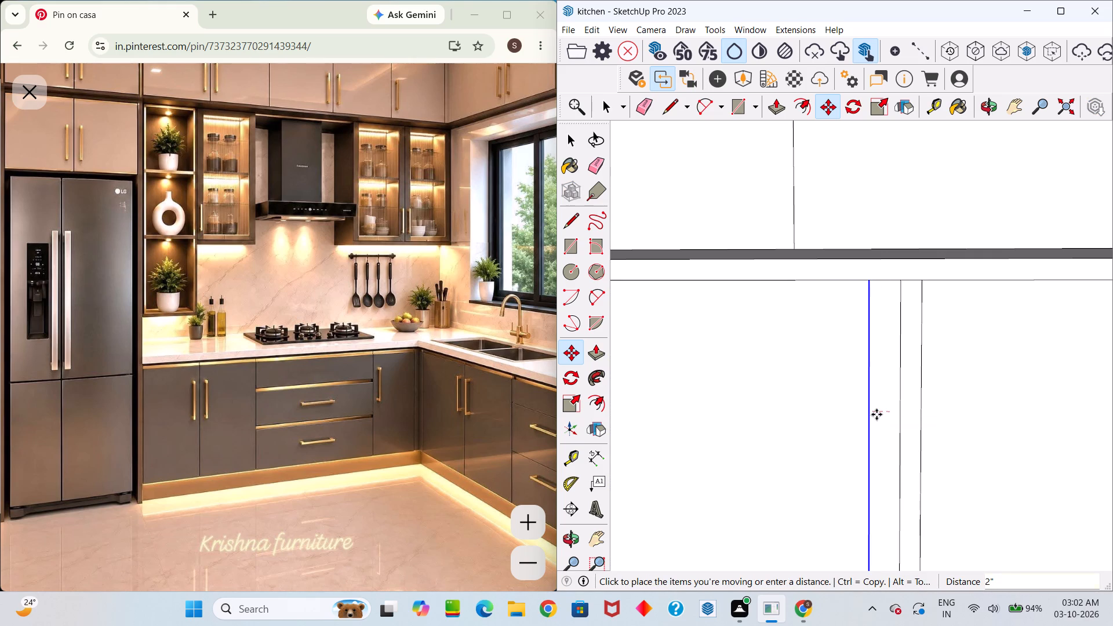
key(Return)
Push/Pull the 2" outer frame face 12" out from the back wall.
scroll(930, 405, down, 7)
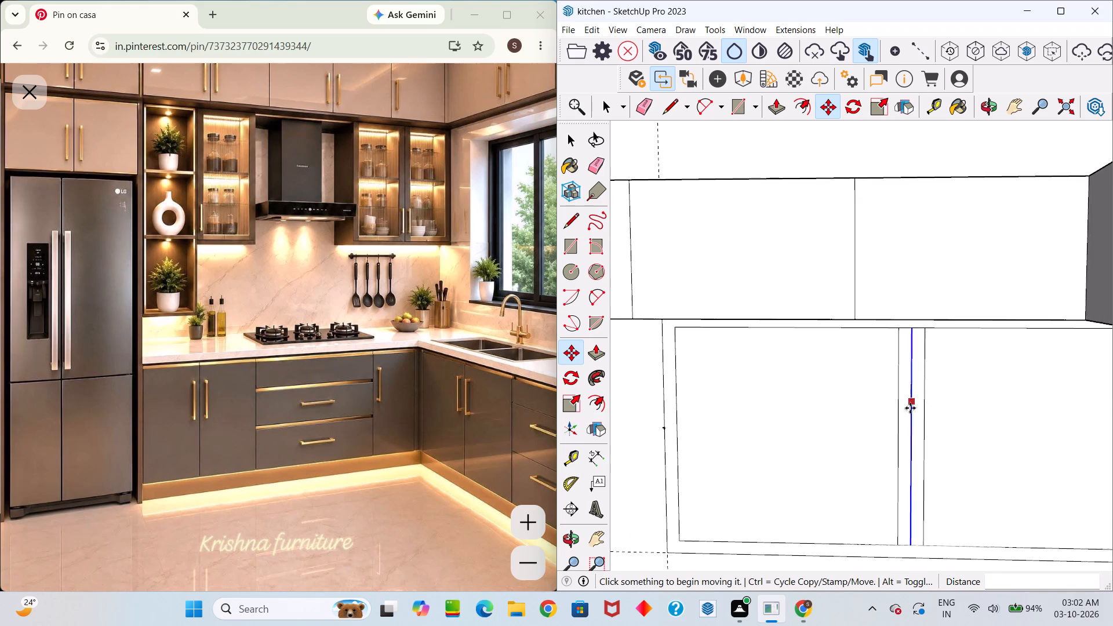
scroll(910, 408, down, 2)
middle_drag(848, 420, 800, 403)
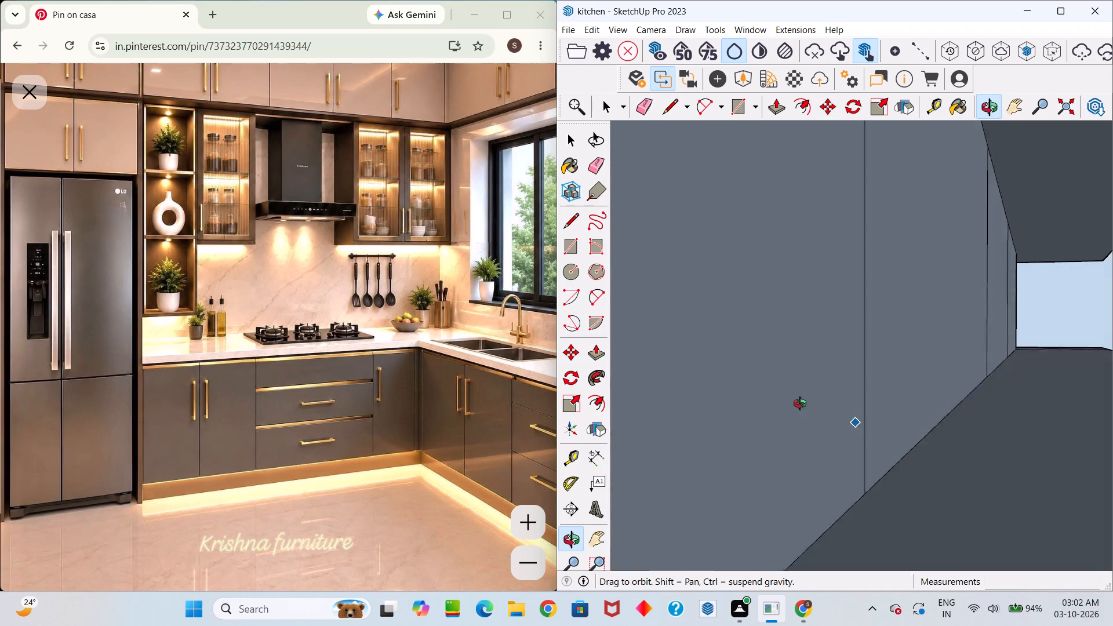
middle_drag(800, 403, 883, 366)
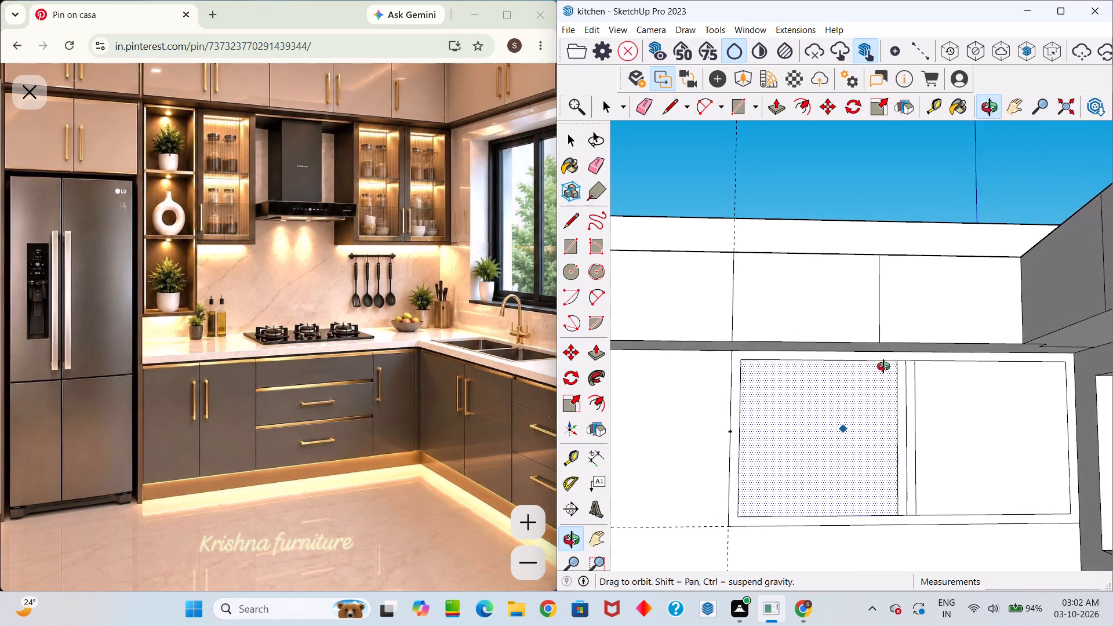
middle_drag(883, 366, 877, 371)
scroll(885, 432, up, 3)
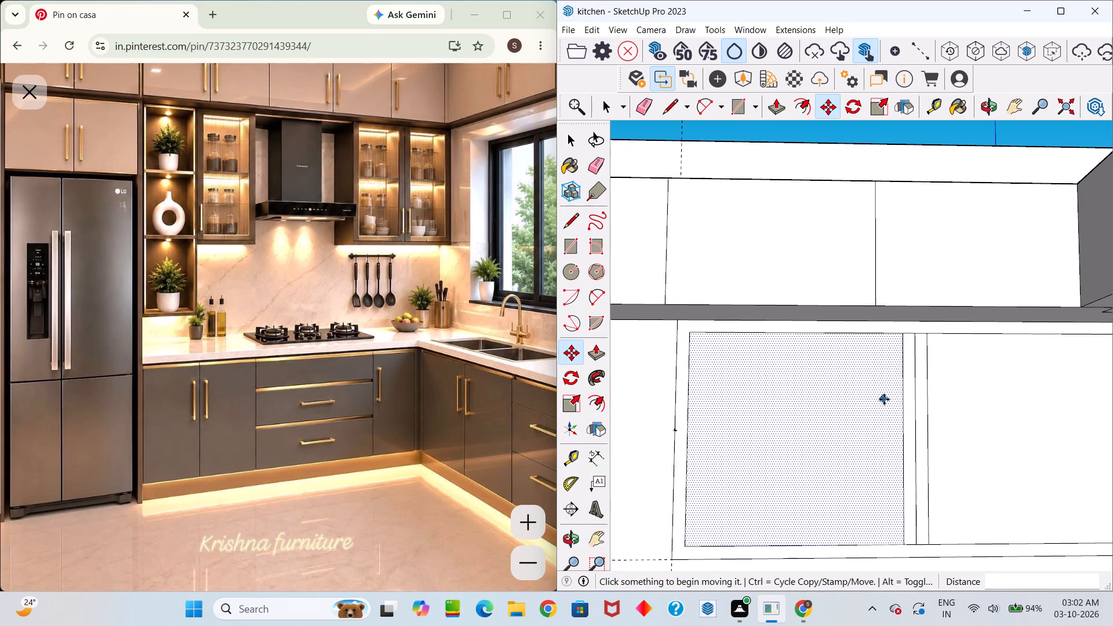
key(space)
click(705, 325)
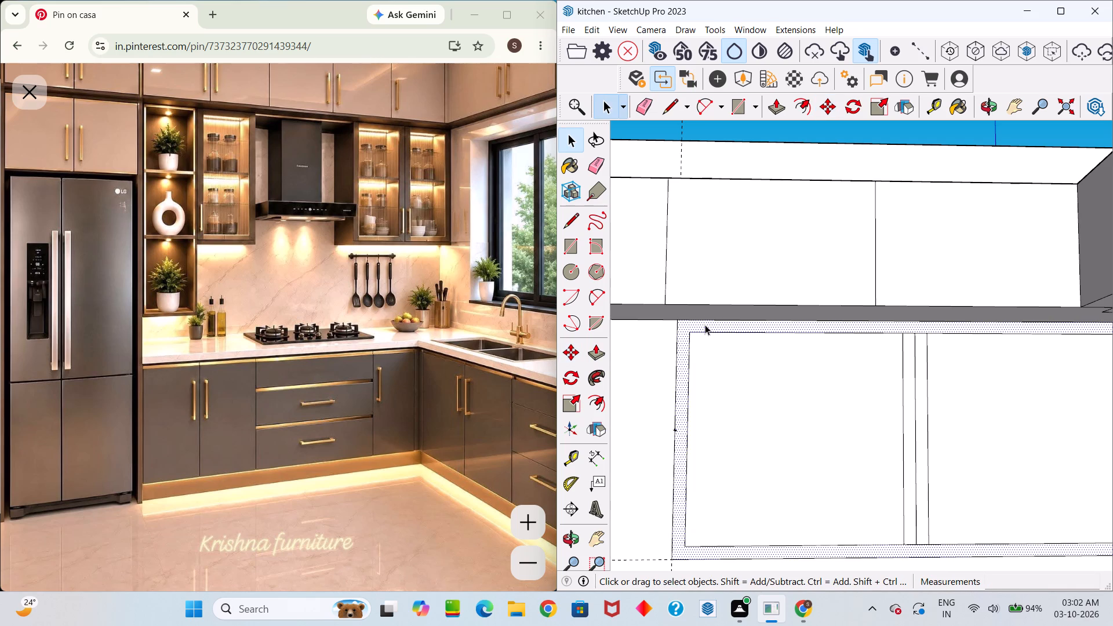
key(p)
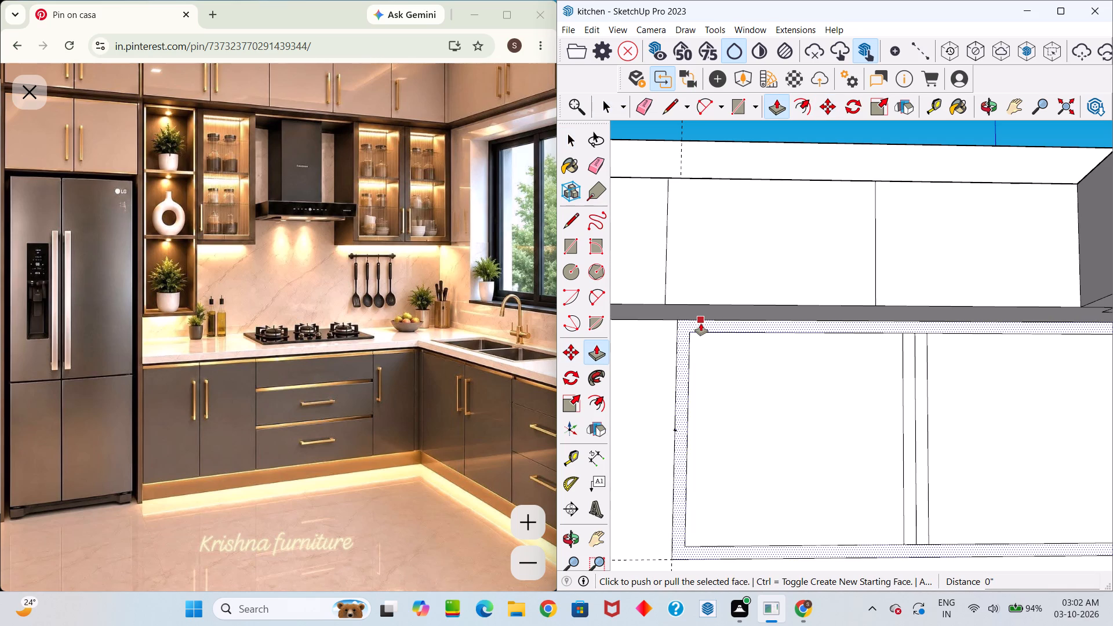
click(681, 366)
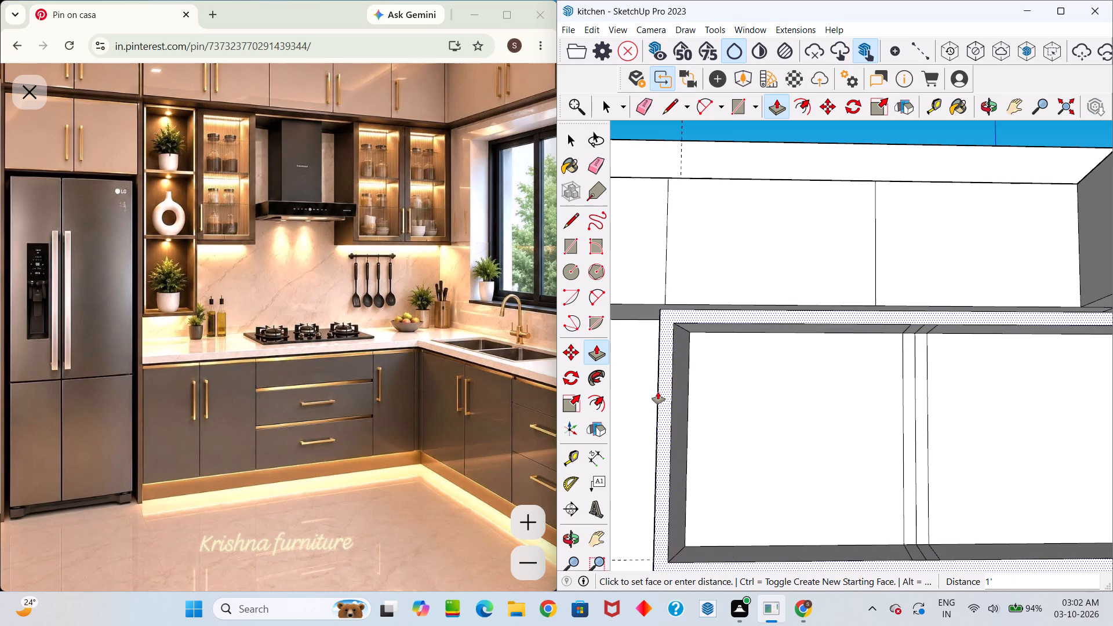
text(12)
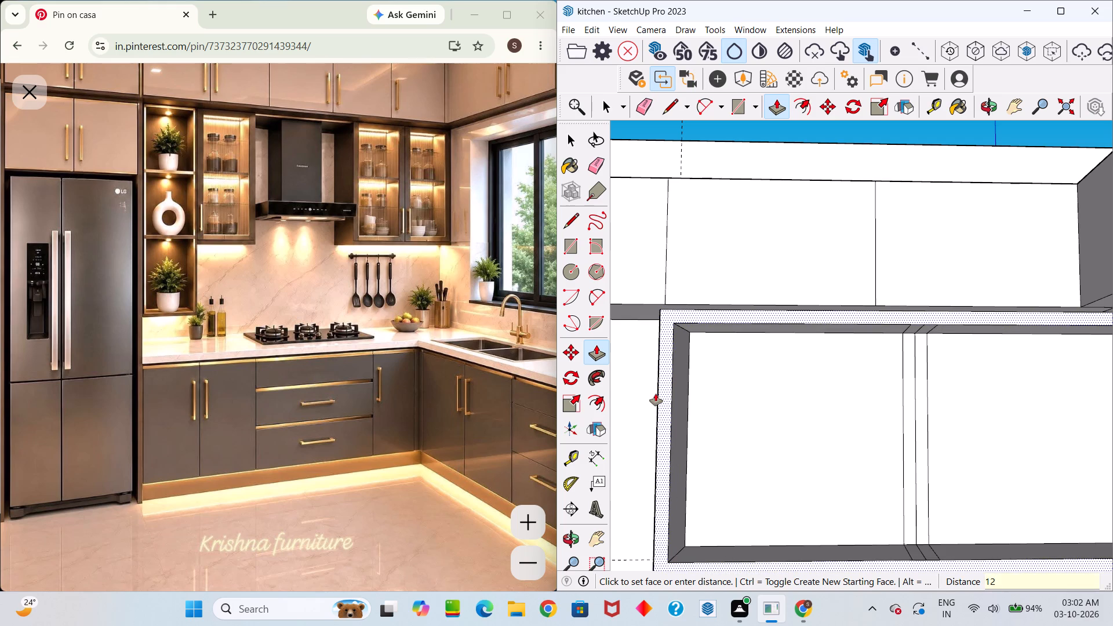
key(Return)
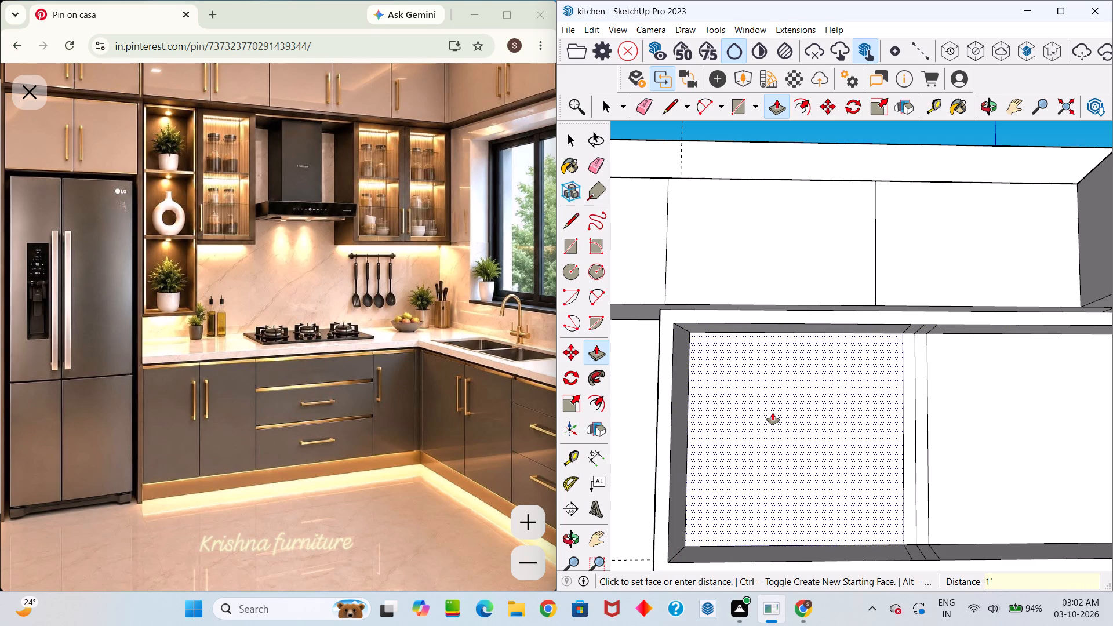
Push/Pull the two narrow centre divider strips 12" out, flush with the front of the cabinet's outer frame.
scroll(905, 410, up, 2)
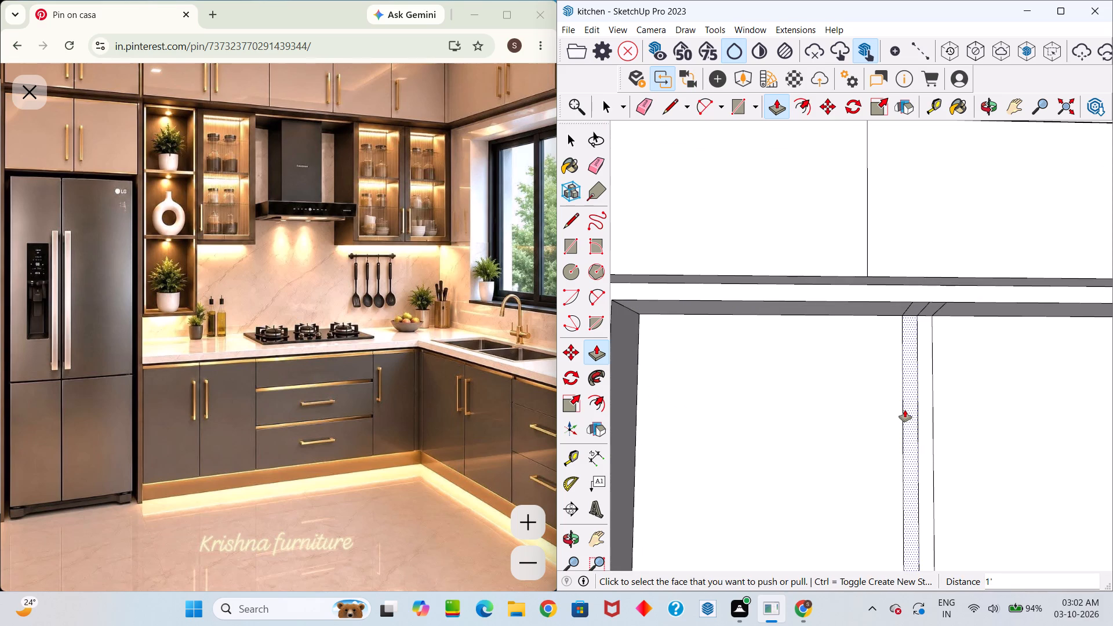
click(905, 410)
click(917, 294)
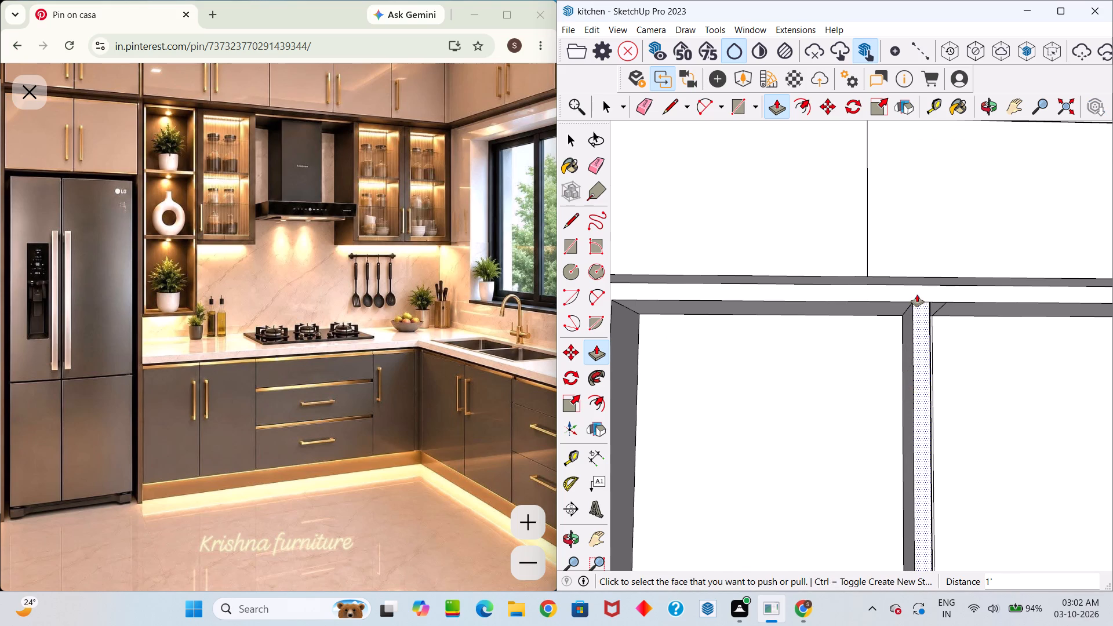
drag(912, 354, 904, 356)
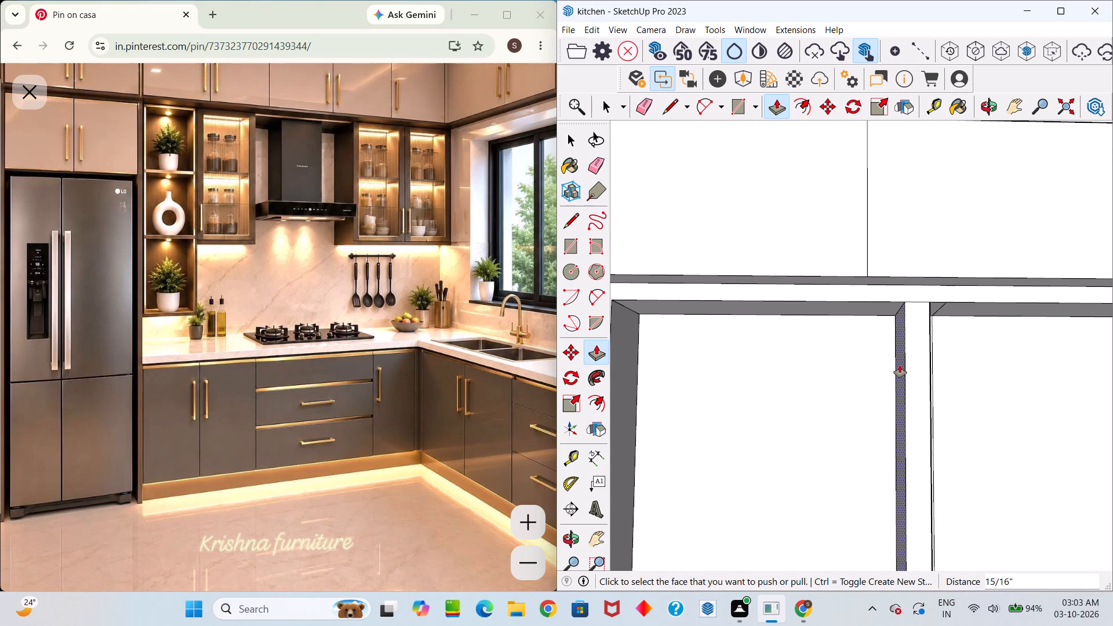
key(ctrl+z)
middle_drag(912, 366, 826, 412)
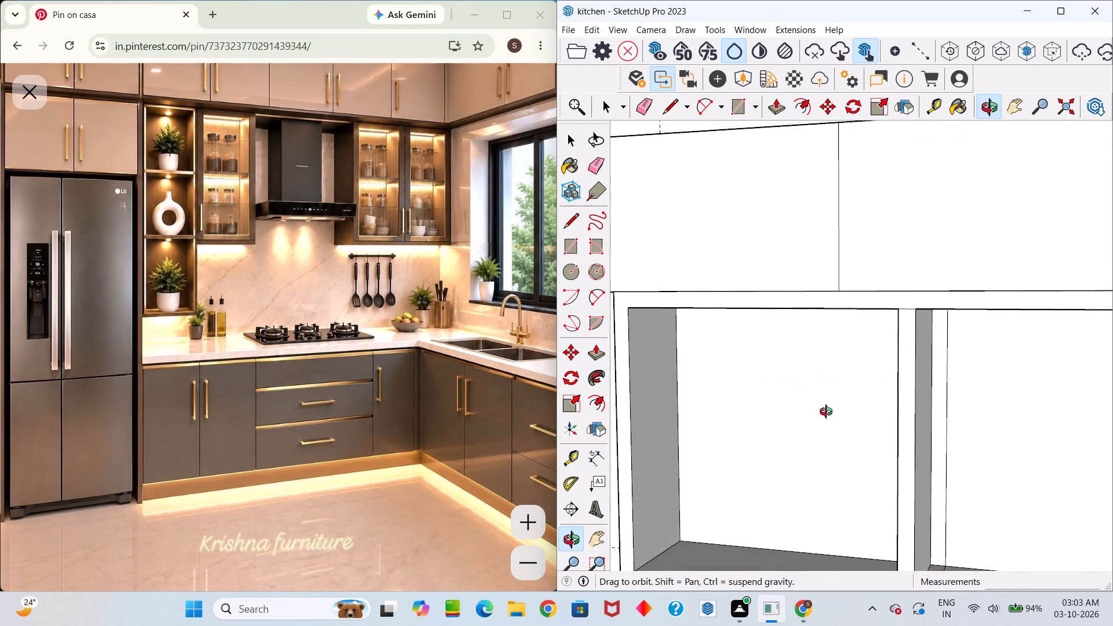
middle_drag(826, 412, 807, 362)
click(941, 396)
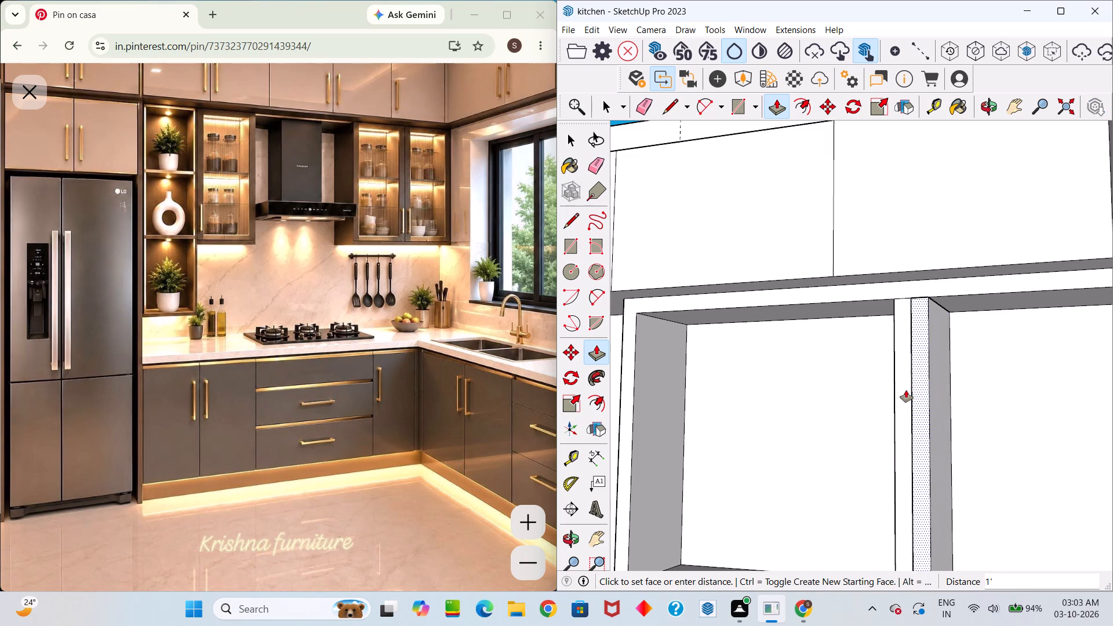
click(904, 390)
Push/Pull the recessed panel on the guide side of the divider forward until it is flush with the frame front.
scroll(907, 403, down, 9)
scroll(894, 435, up, 4)
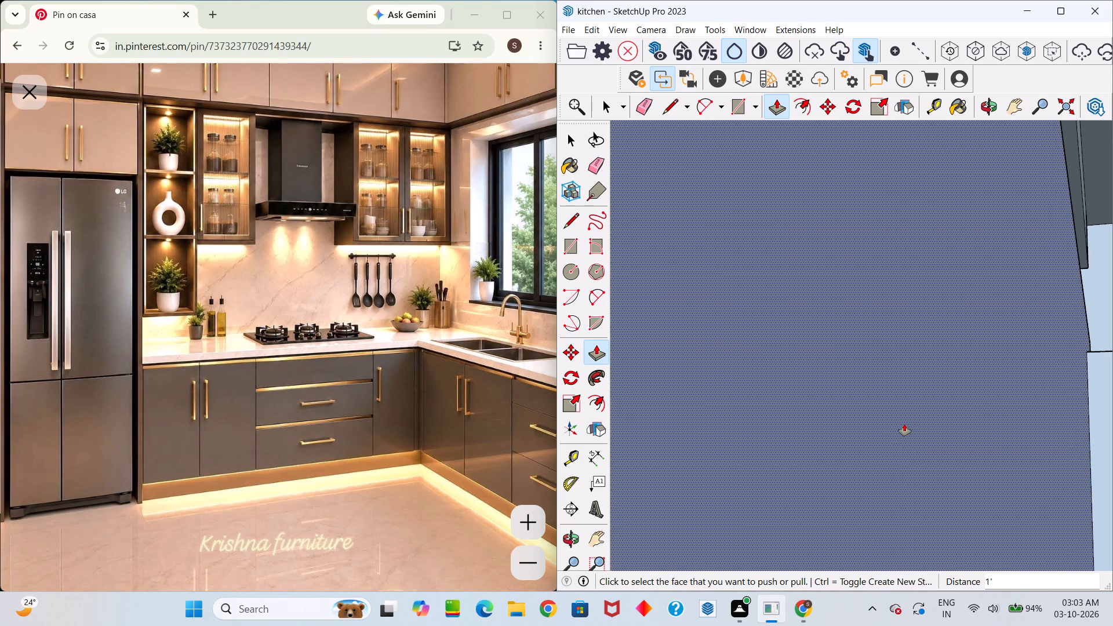
scroll(882, 431, up, 10)
scroll(828, 418, up, 3)
click(832, 410)
click(836, 410)
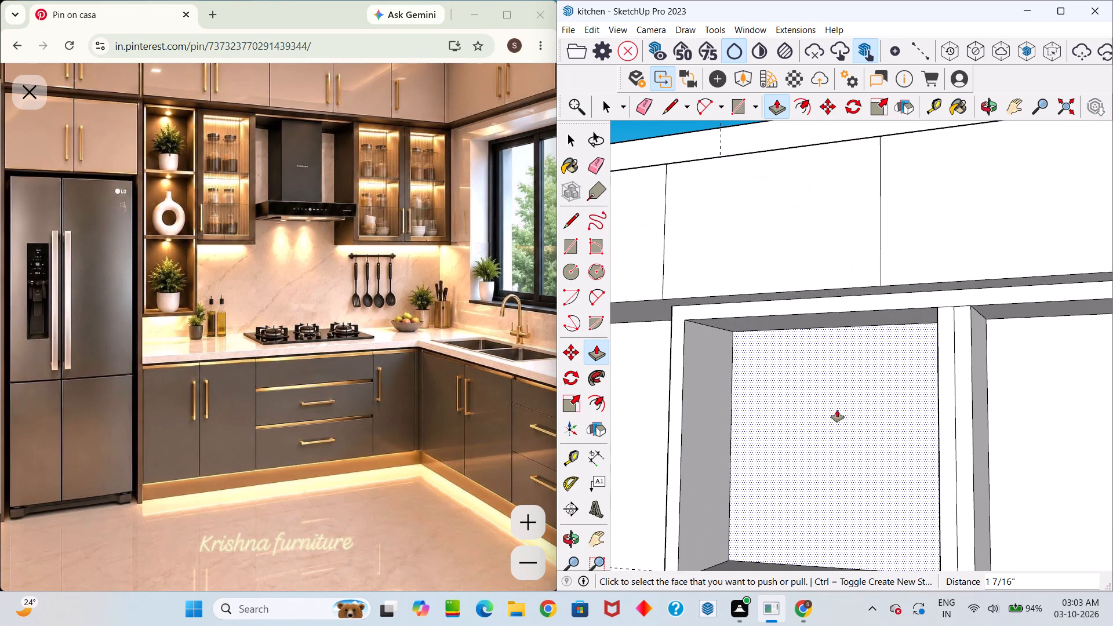
drag(828, 415, 816, 416)
drag(758, 397, 757, 397)
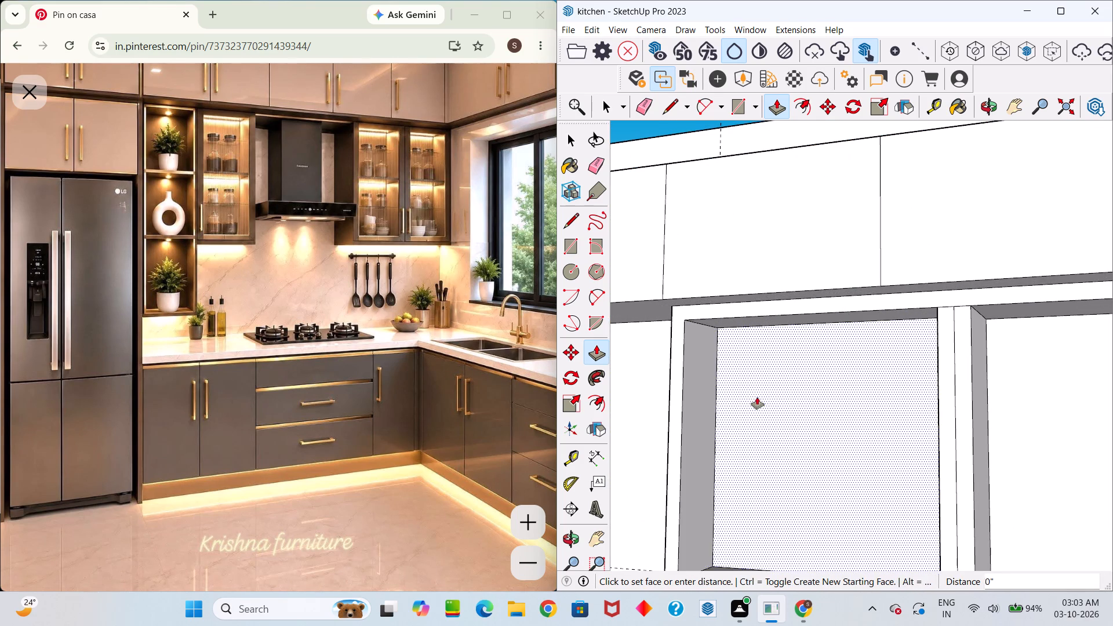
drag(757, 397, 949, 413)
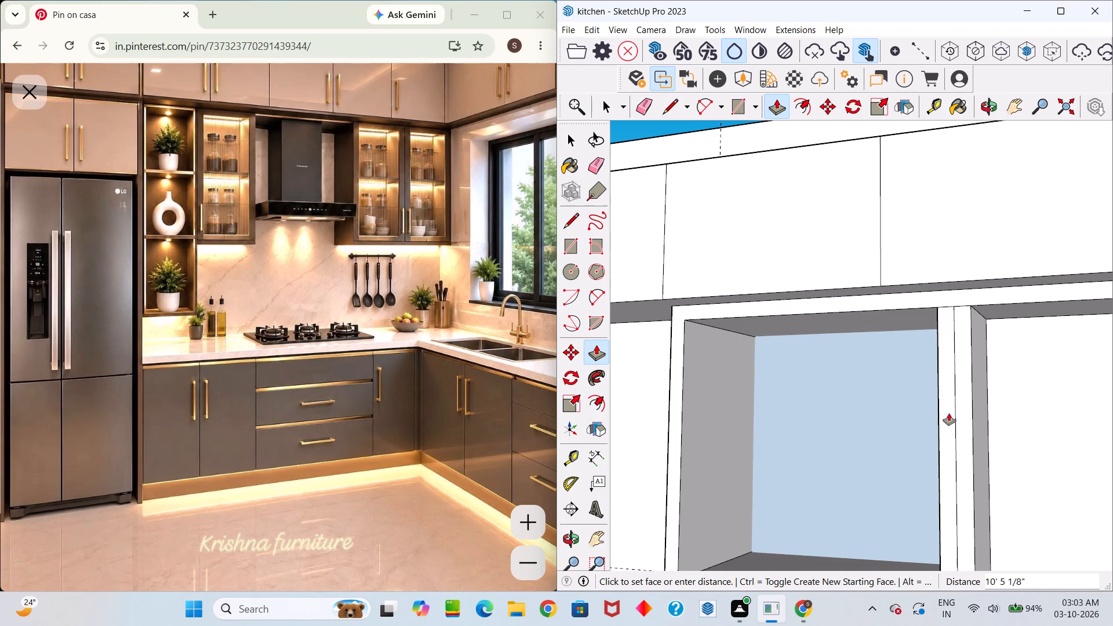
drag(949, 413, 946, 428)
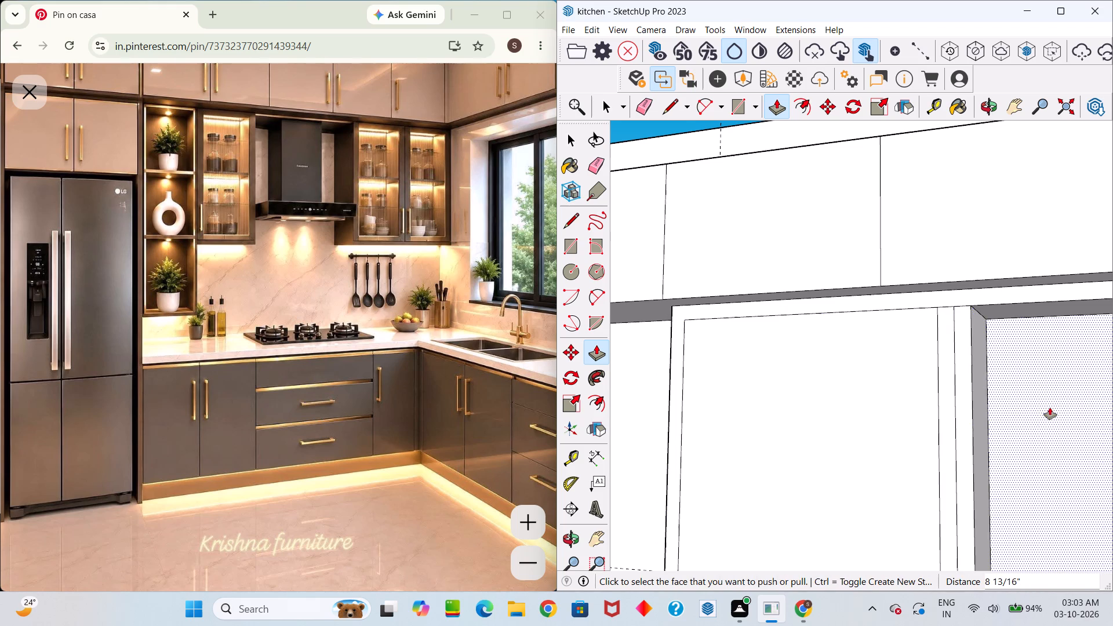
Push/Pull the recessed panel on the window-corner side 12" forward, flush with the other panel.
click(1050, 407)
scroll(889, 412, down, 12)
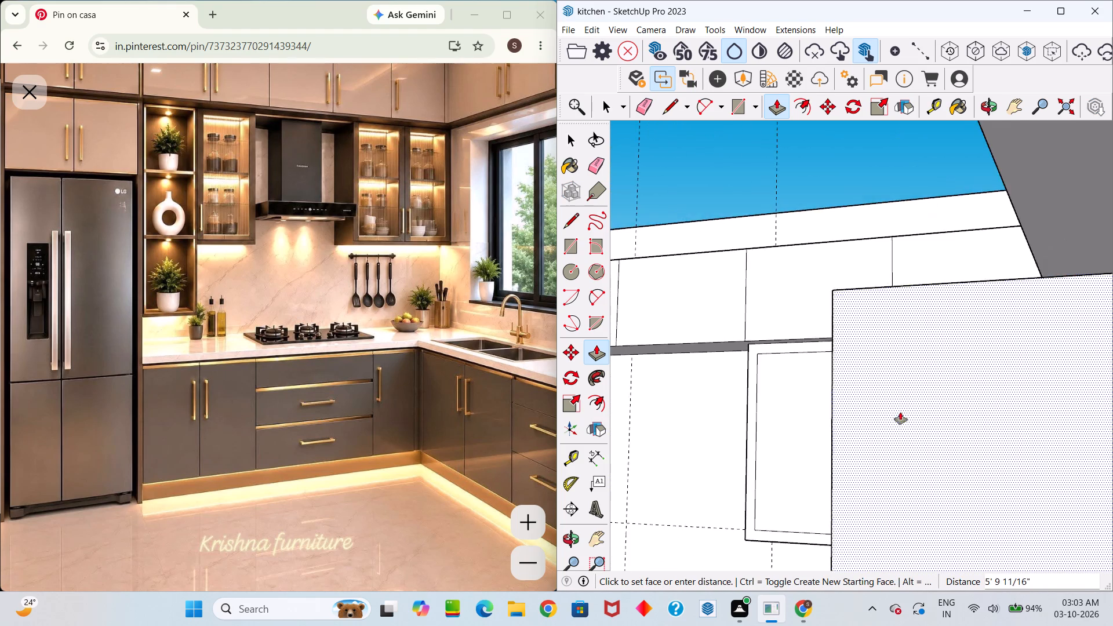
scroll(900, 412, down, 11)
middle_drag(901, 402, 1012, 431)
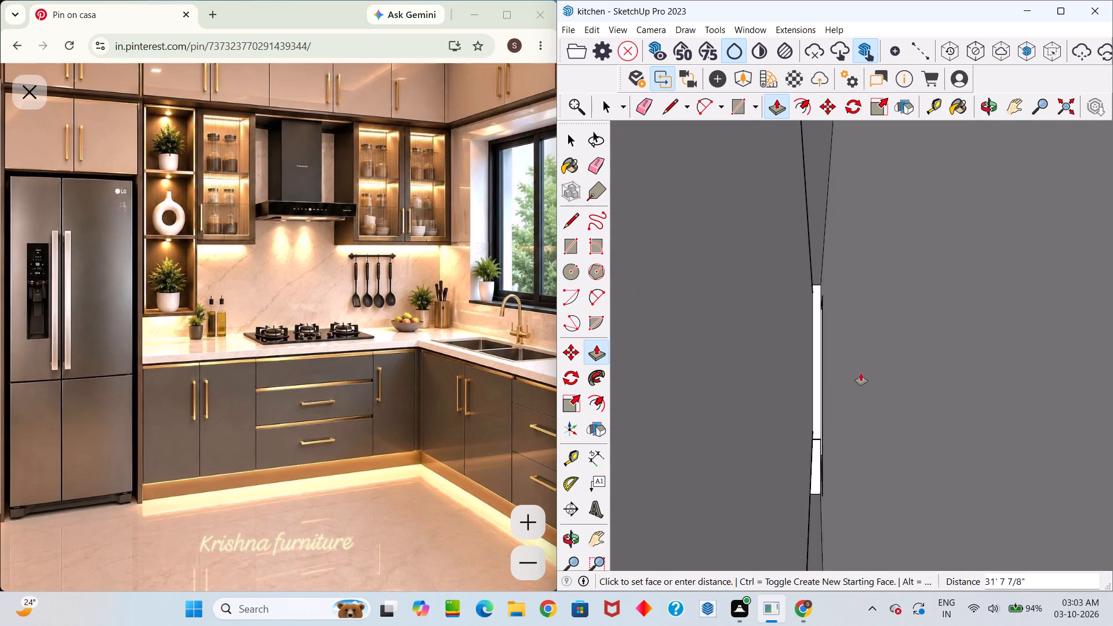
scroll(859, 373, down, 12)
scroll(768, 379, down, 20)
scroll(768, 379, down, 5)
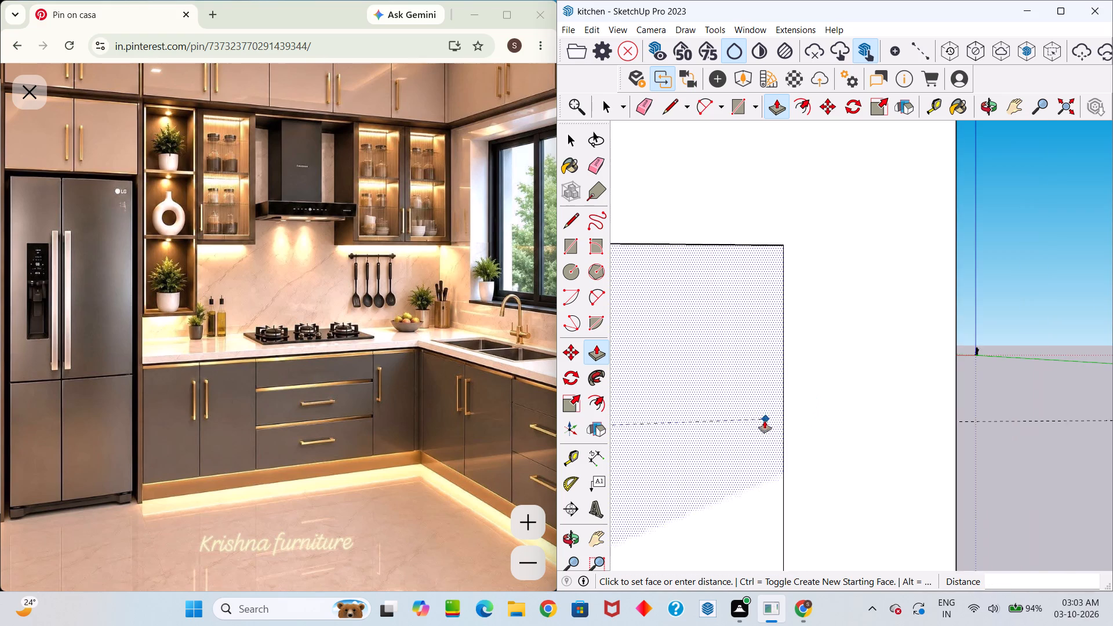
scroll(765, 421, down, 20)
scroll(765, 421, down, 4)
middle_drag(764, 291, 761, 523)
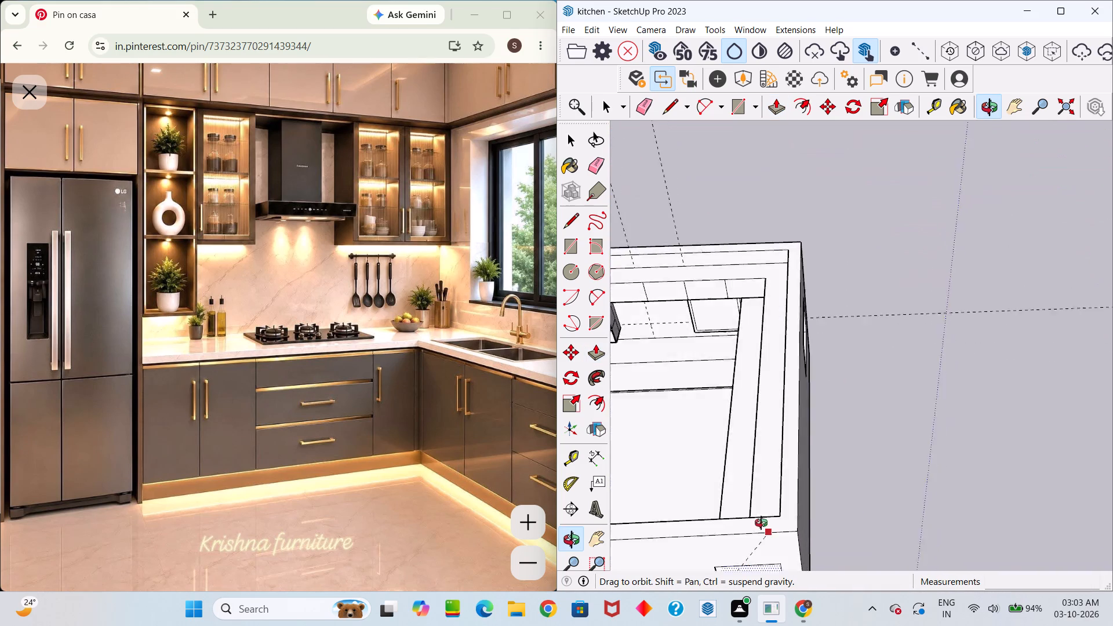
middle_drag(761, 523, 750, 519)
click(726, 305)
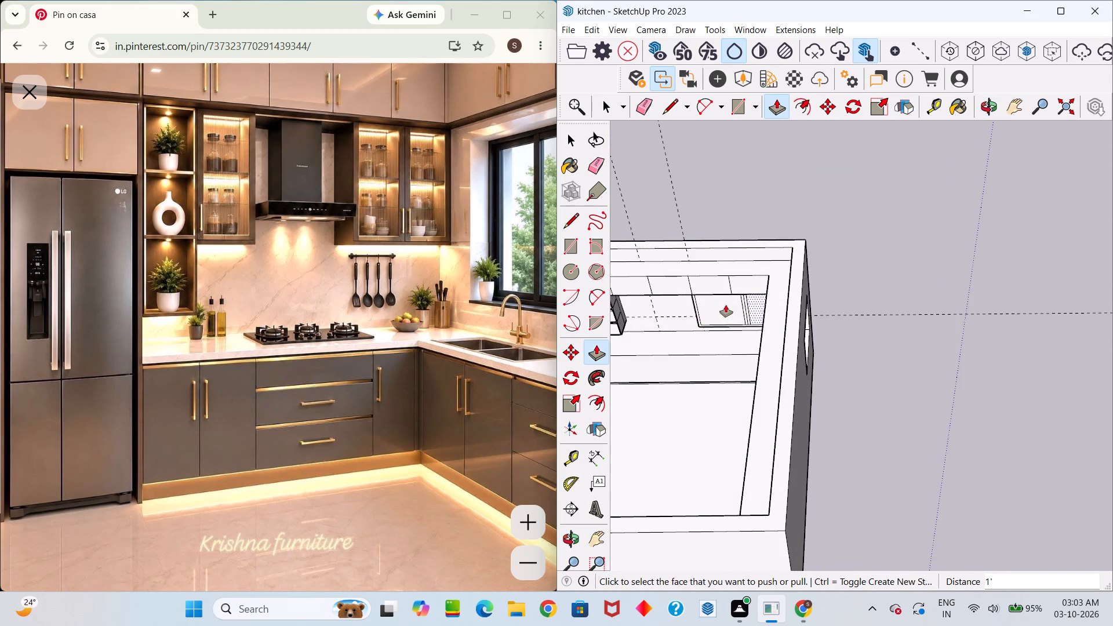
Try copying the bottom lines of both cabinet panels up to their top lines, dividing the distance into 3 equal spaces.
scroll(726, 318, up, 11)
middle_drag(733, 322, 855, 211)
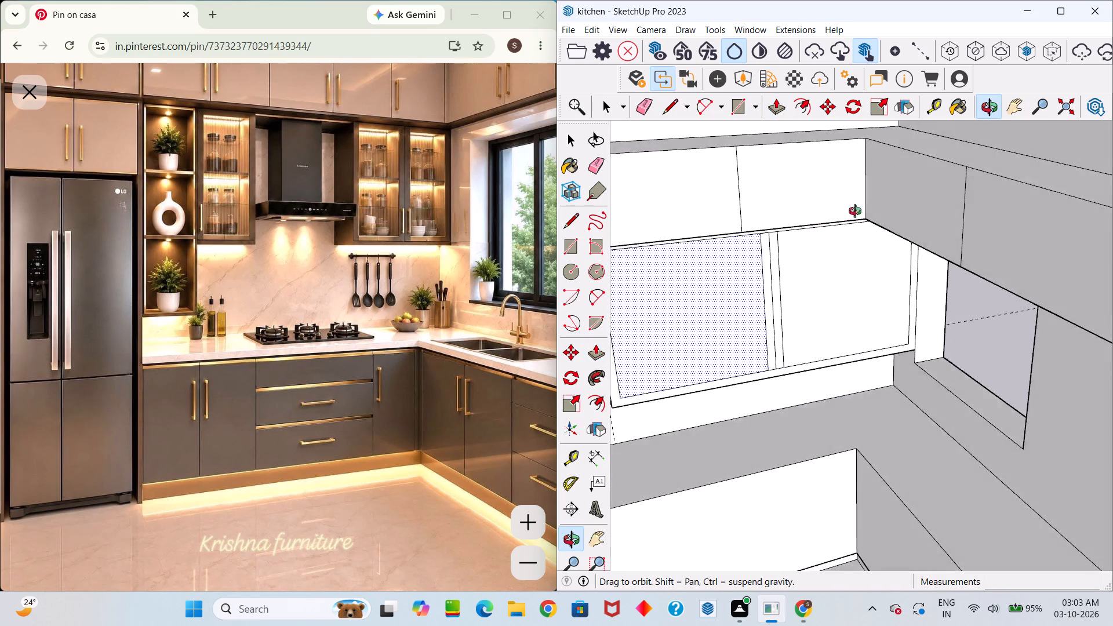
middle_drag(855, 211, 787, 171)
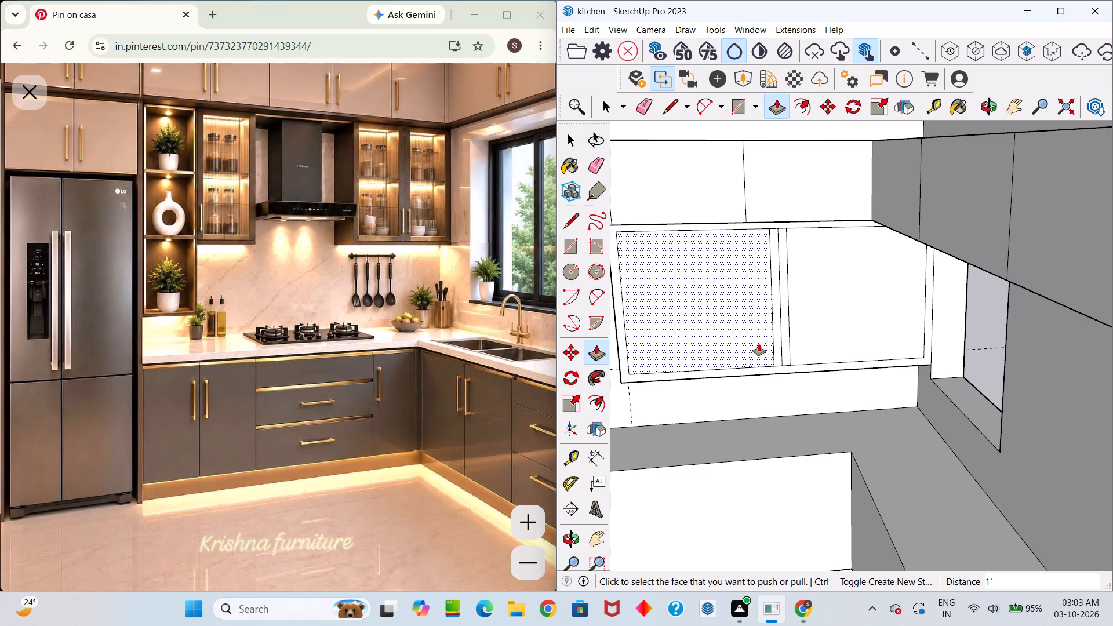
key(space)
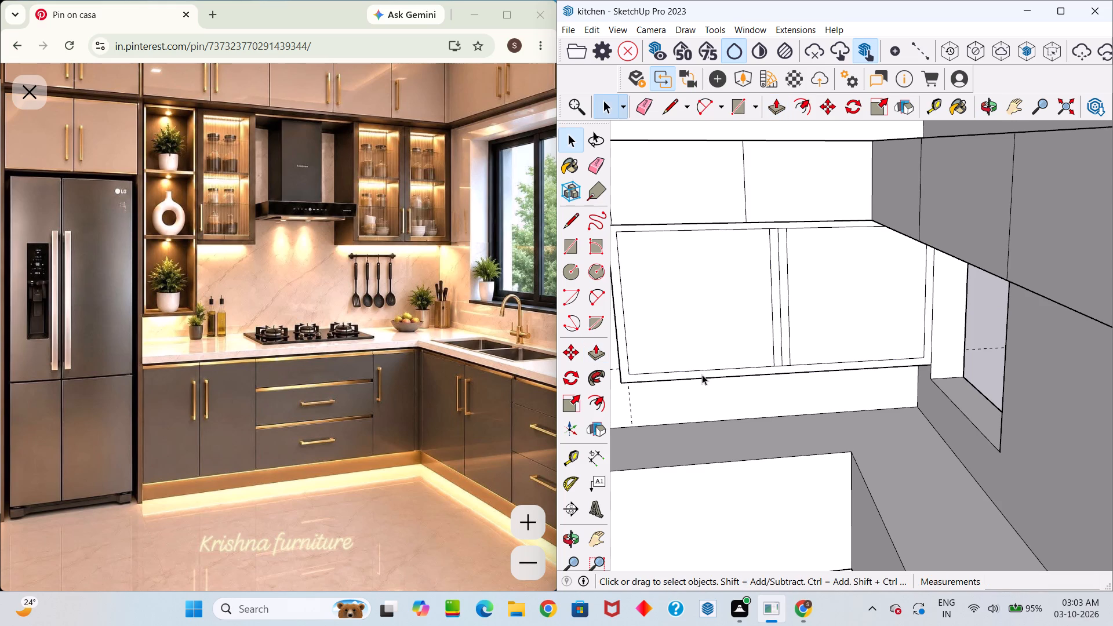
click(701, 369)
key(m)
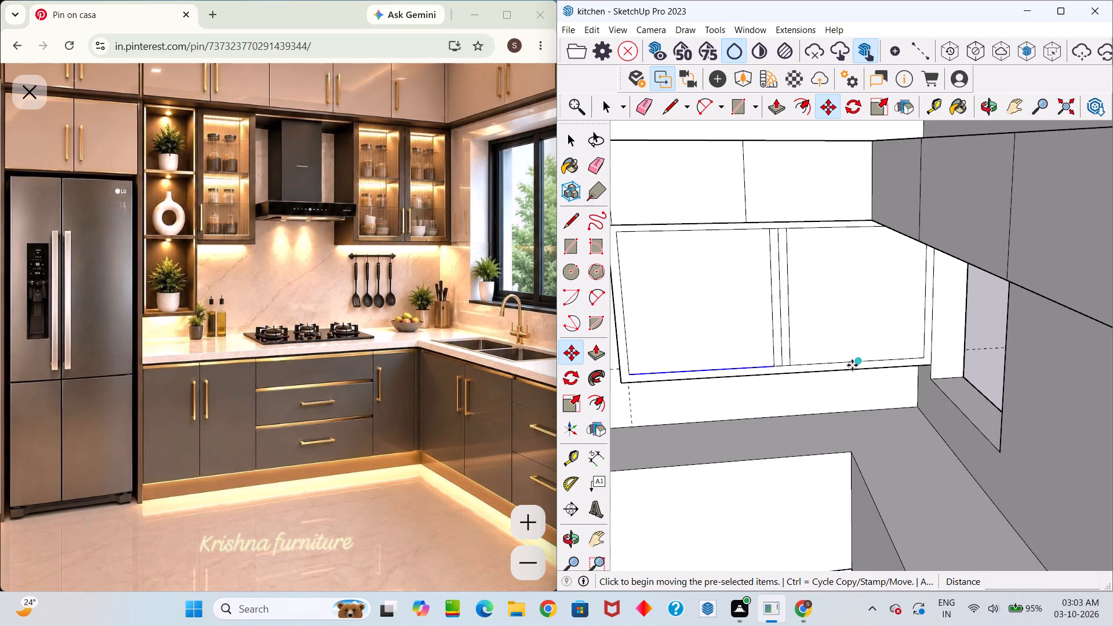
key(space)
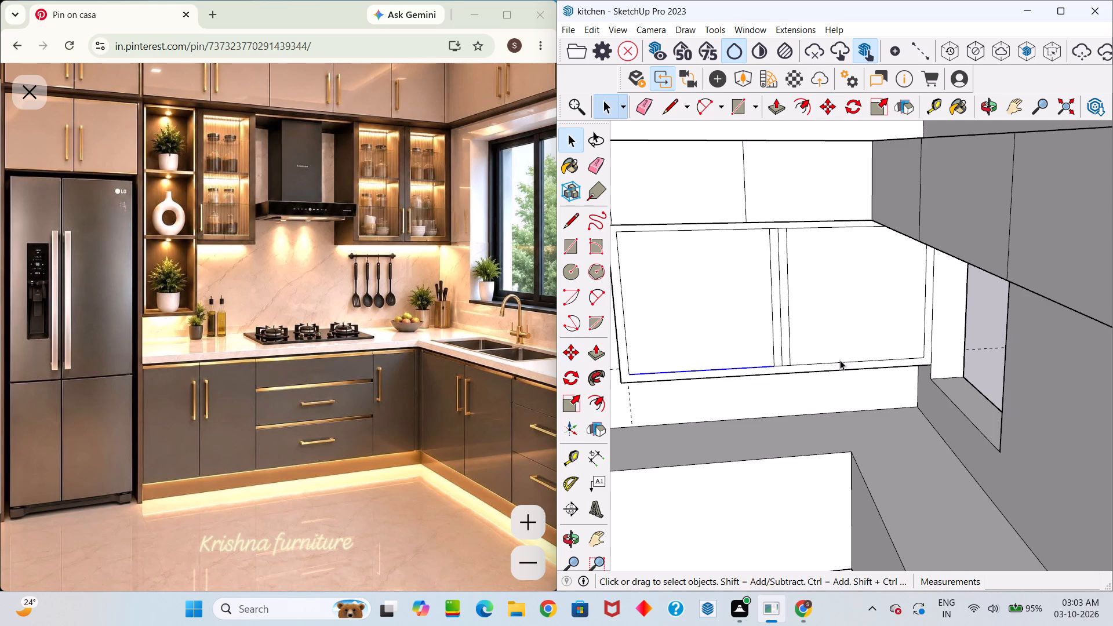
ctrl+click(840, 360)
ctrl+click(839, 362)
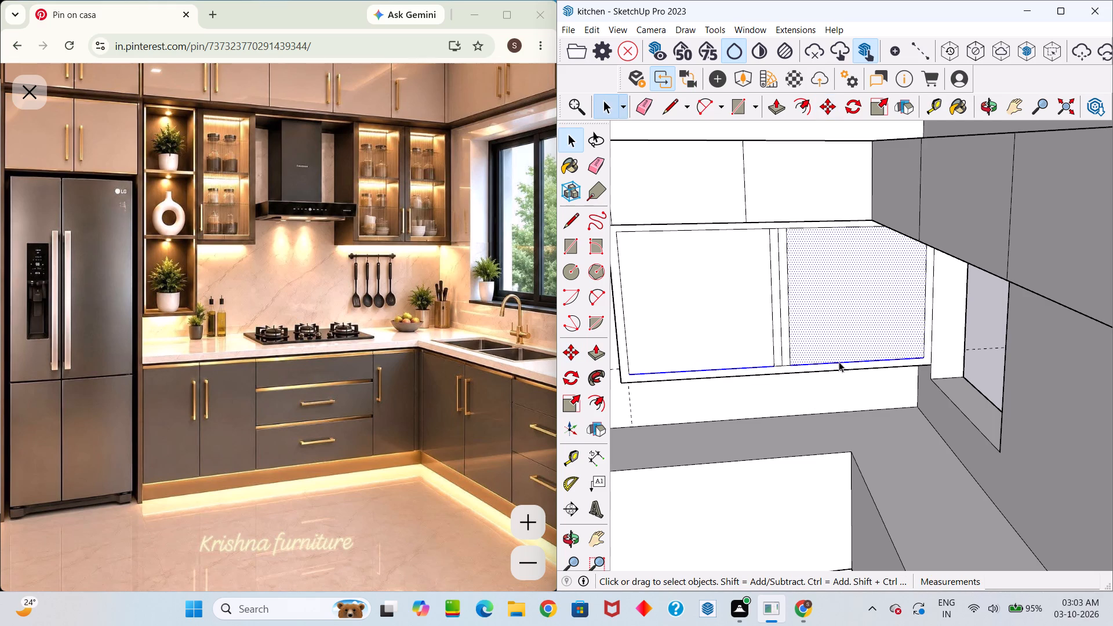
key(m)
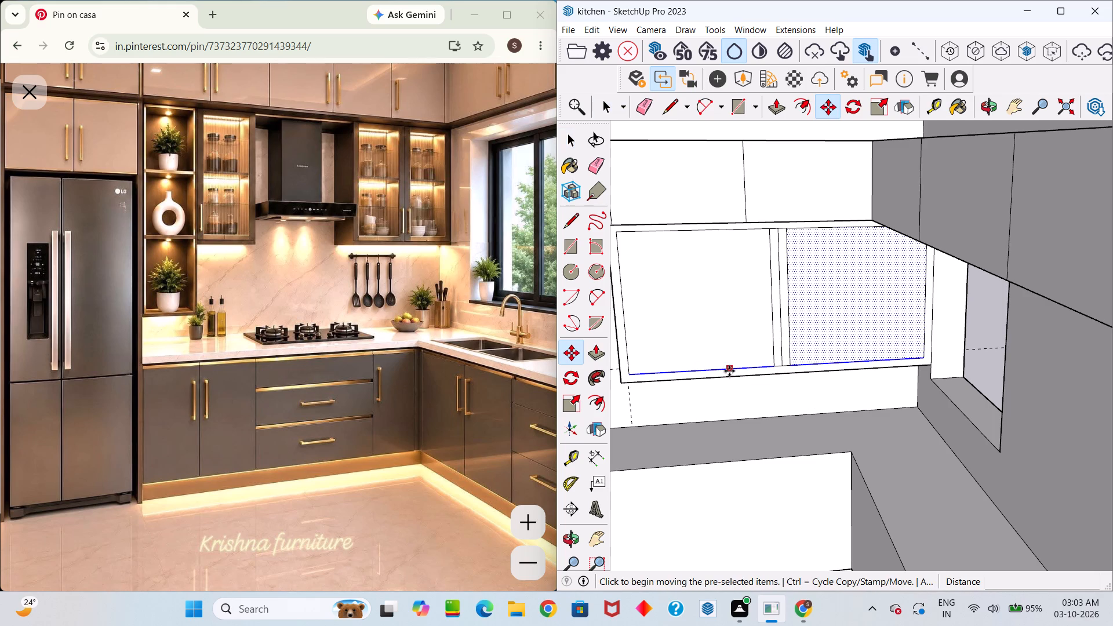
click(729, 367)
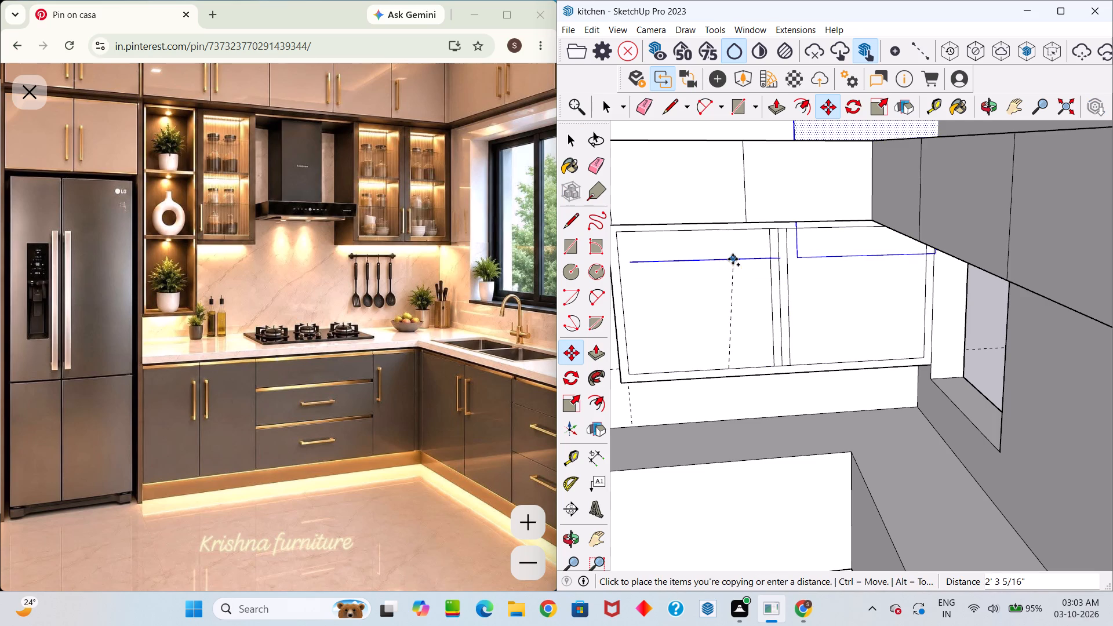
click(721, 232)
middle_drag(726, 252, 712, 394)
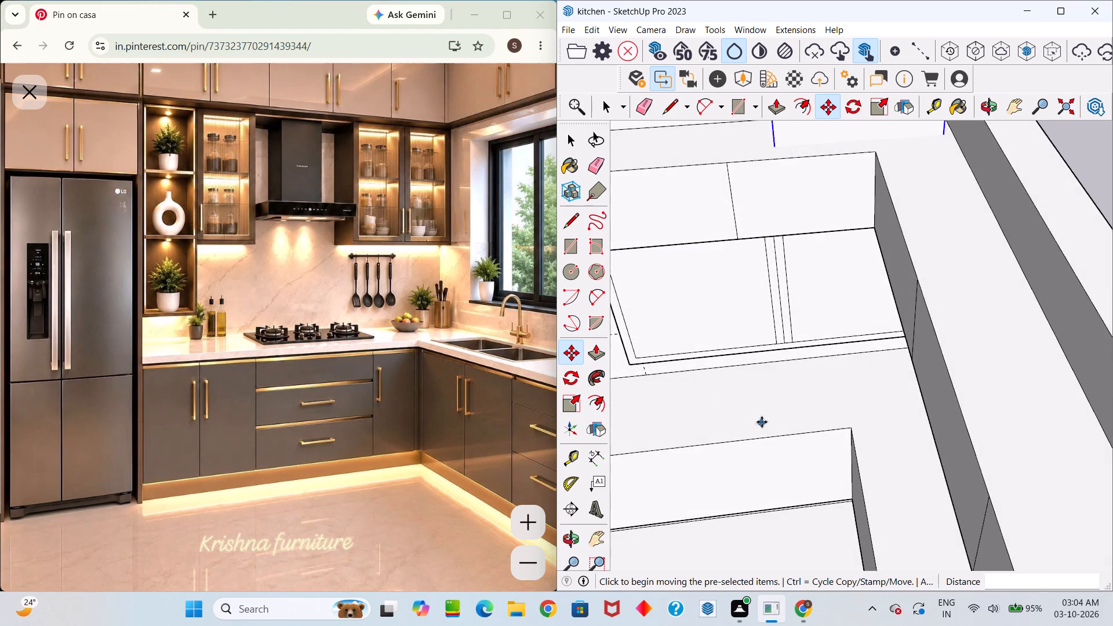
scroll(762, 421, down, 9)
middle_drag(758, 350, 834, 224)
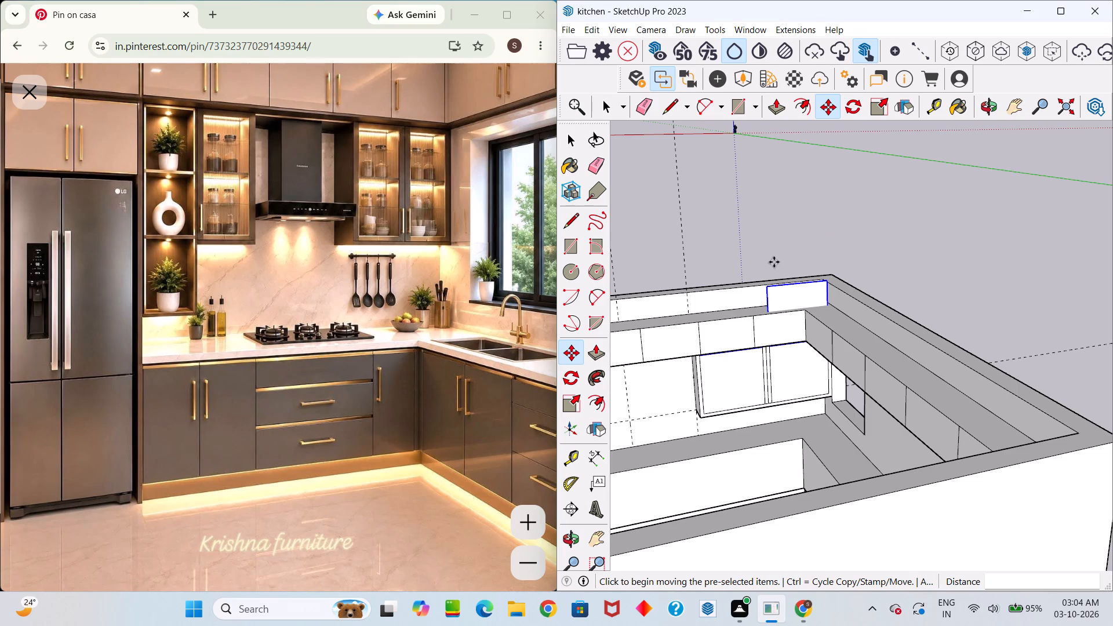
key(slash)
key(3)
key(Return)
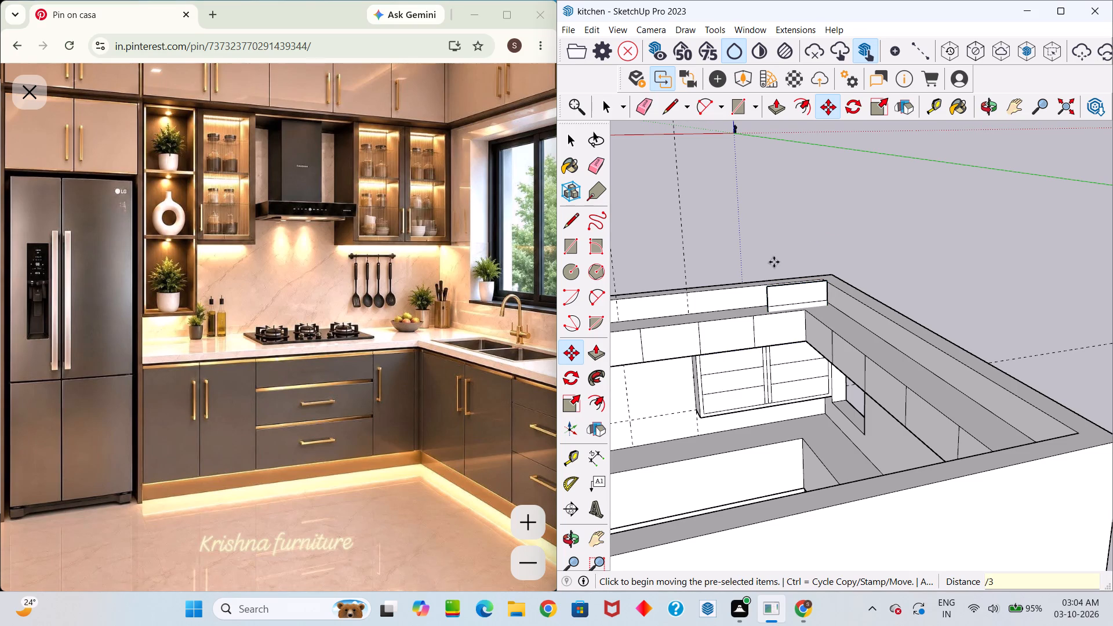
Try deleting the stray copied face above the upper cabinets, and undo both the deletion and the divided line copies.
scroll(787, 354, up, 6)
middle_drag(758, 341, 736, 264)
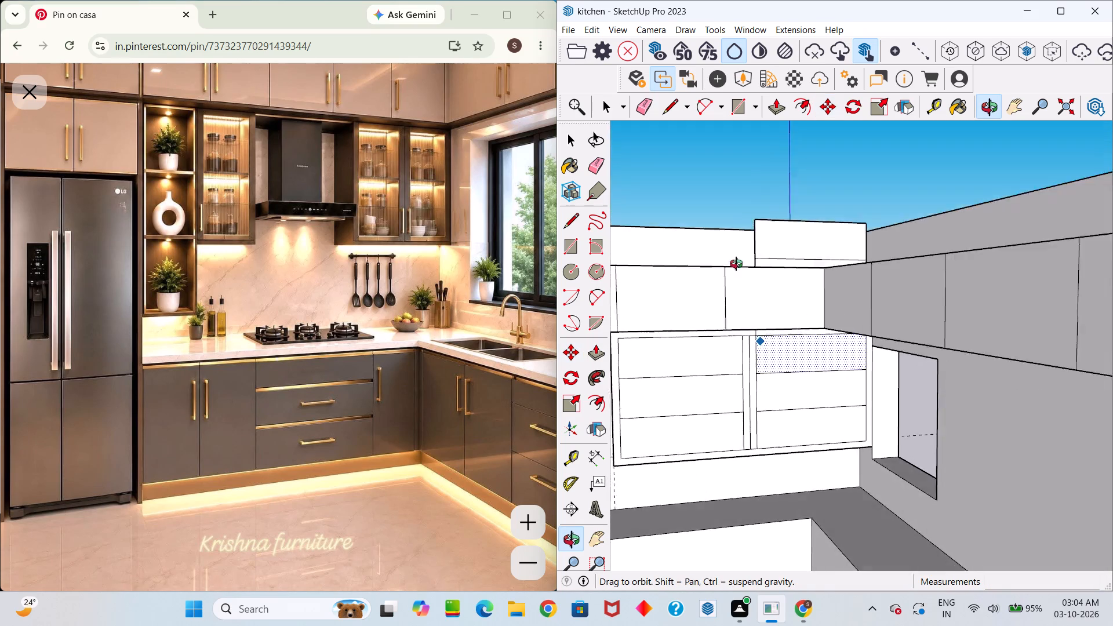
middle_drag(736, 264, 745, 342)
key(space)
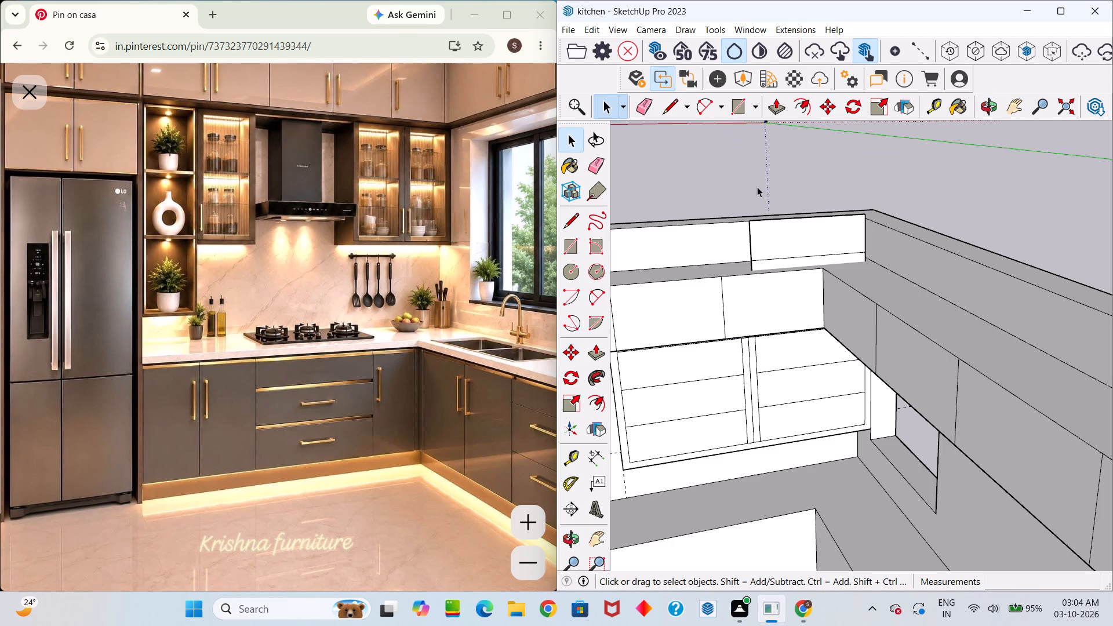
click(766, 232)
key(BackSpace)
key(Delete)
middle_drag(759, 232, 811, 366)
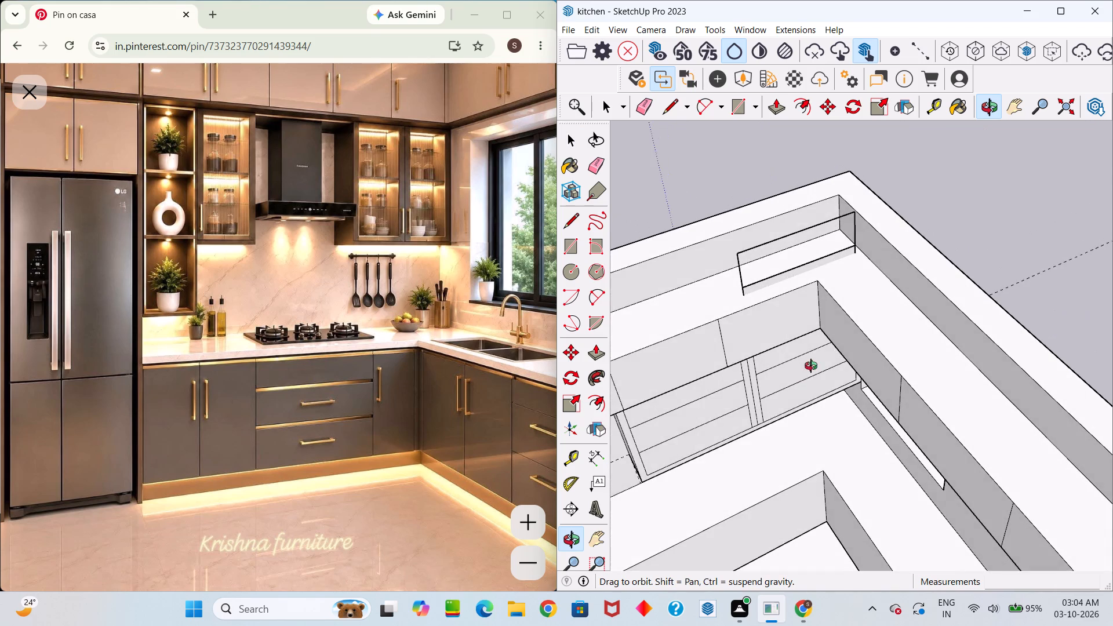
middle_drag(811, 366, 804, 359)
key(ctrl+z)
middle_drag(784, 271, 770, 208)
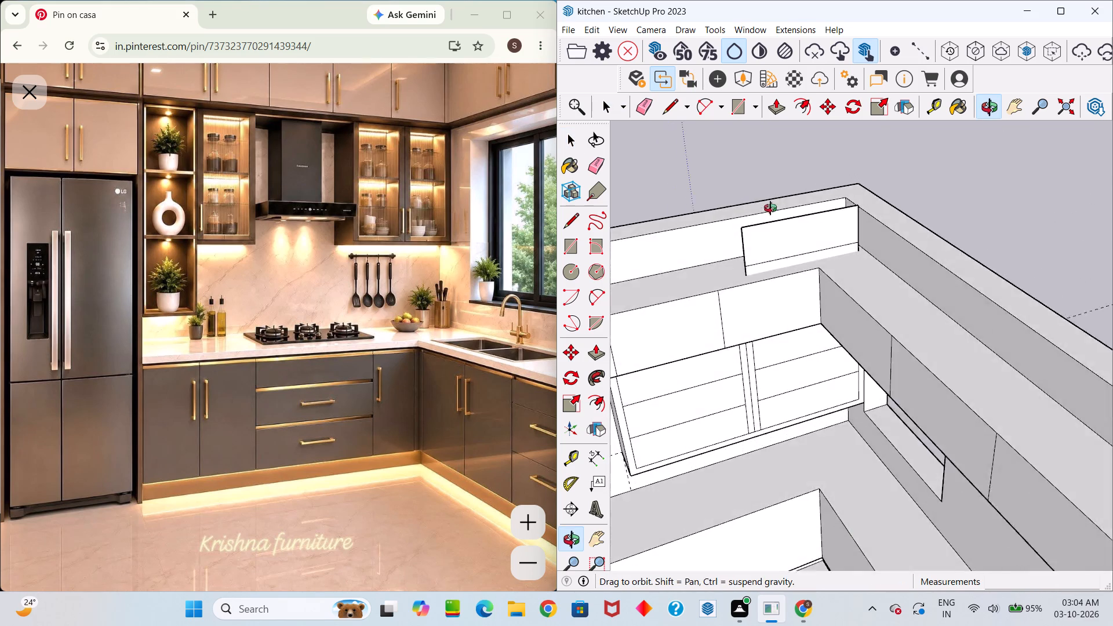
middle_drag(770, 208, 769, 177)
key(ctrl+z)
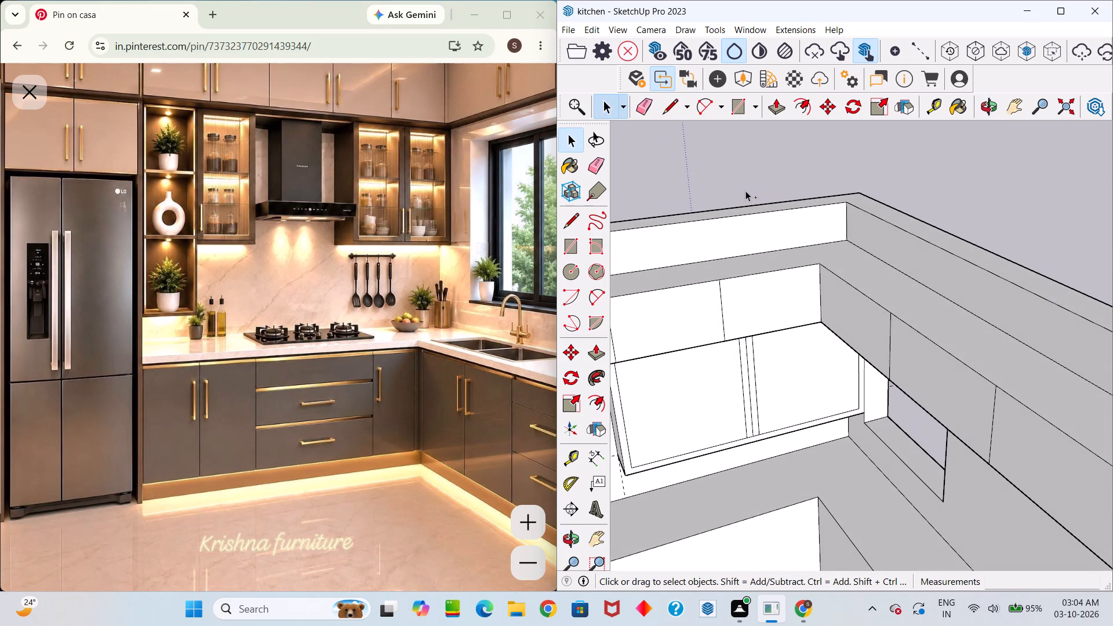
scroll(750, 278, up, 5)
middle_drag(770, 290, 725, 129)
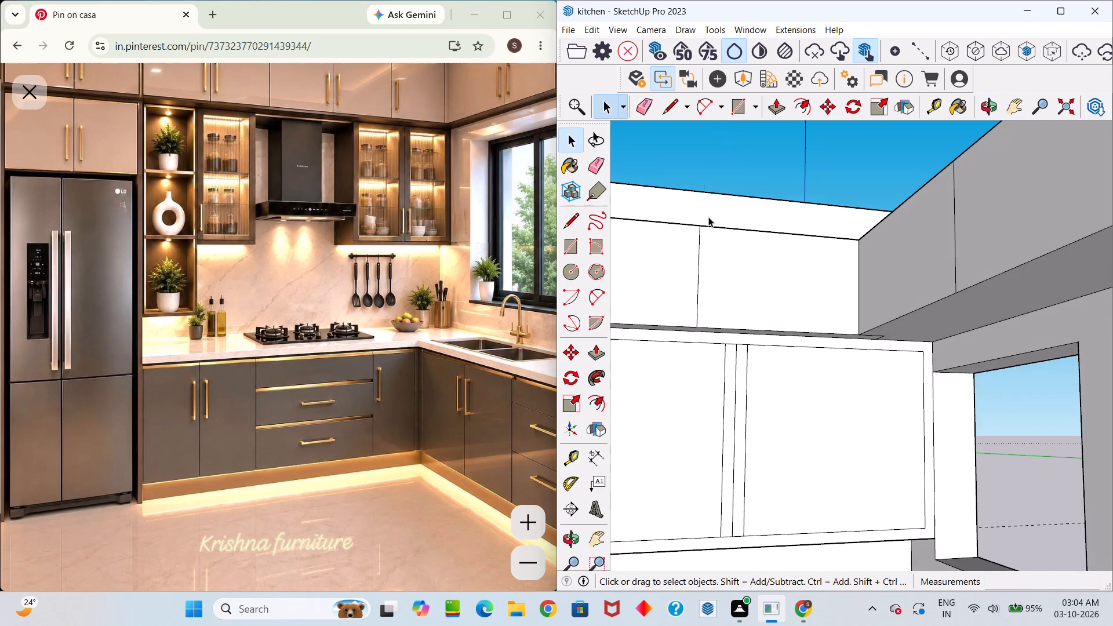
Copy the guide-side panel's bottom line up to its top line and divide the distance into 3 equal spaces.
scroll(712, 246, down, 4)
click(703, 447)
click(702, 446)
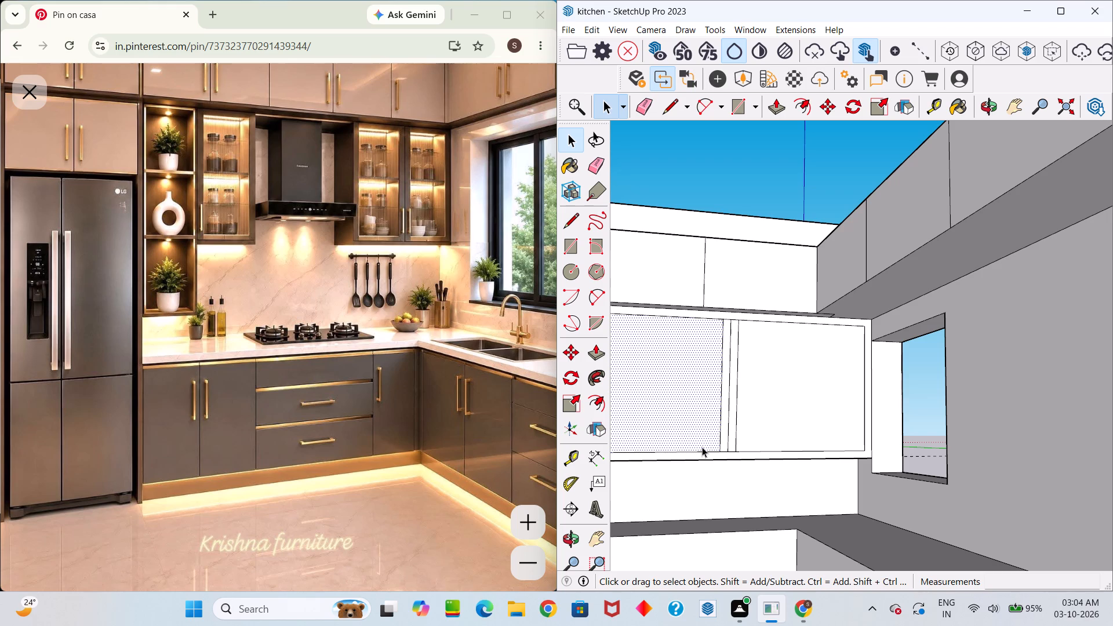
click(702, 449)
click(702, 450)
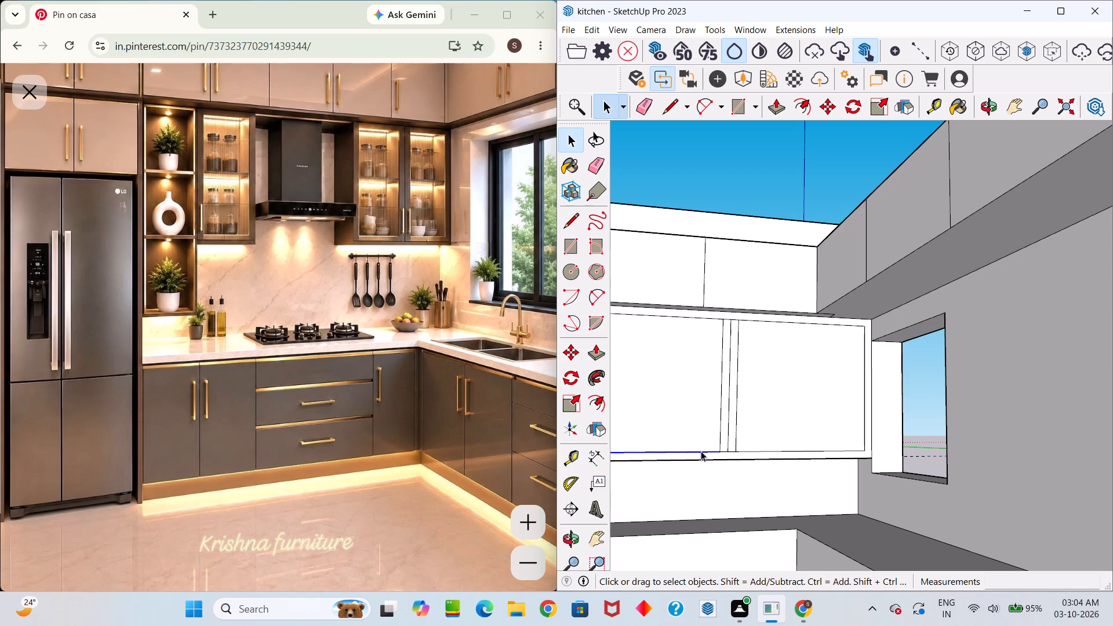
key(m)
click(703, 449)
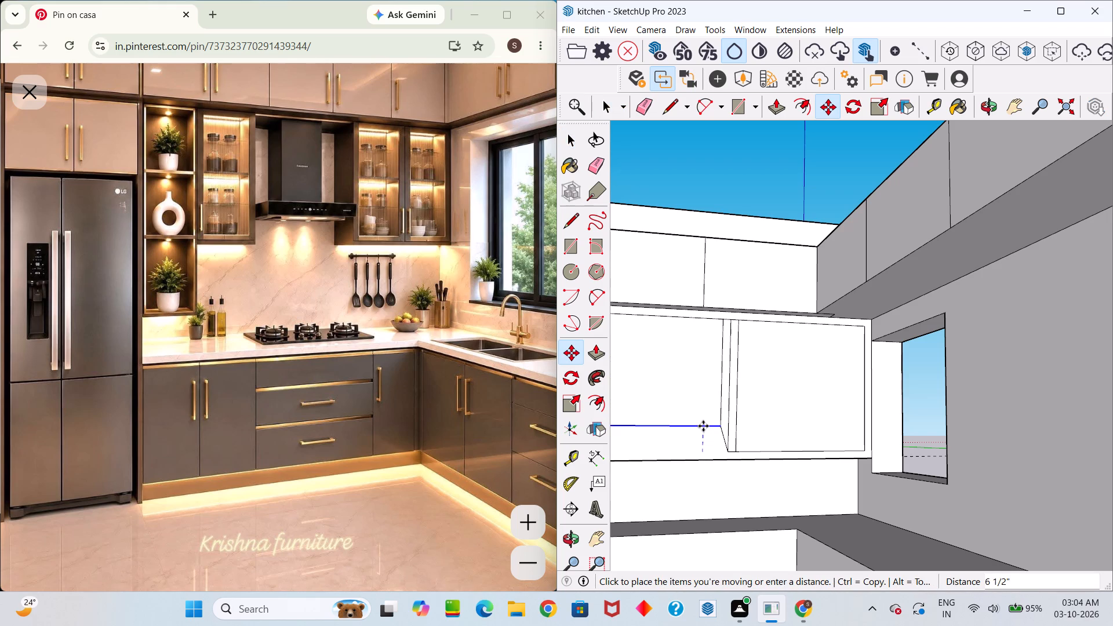
click(699, 321)
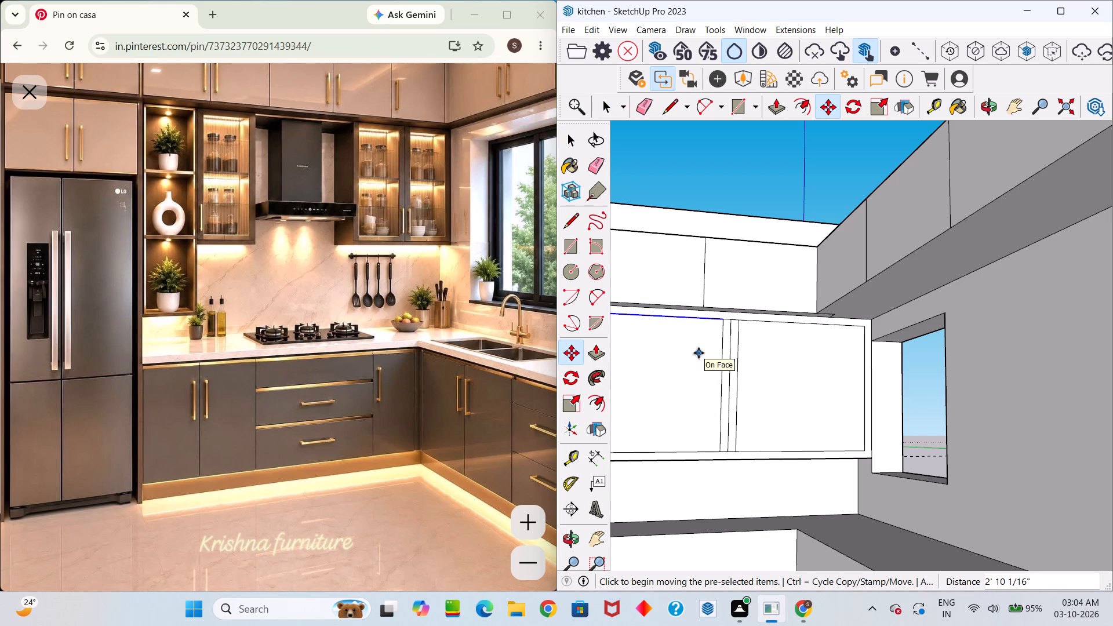
text(/3)
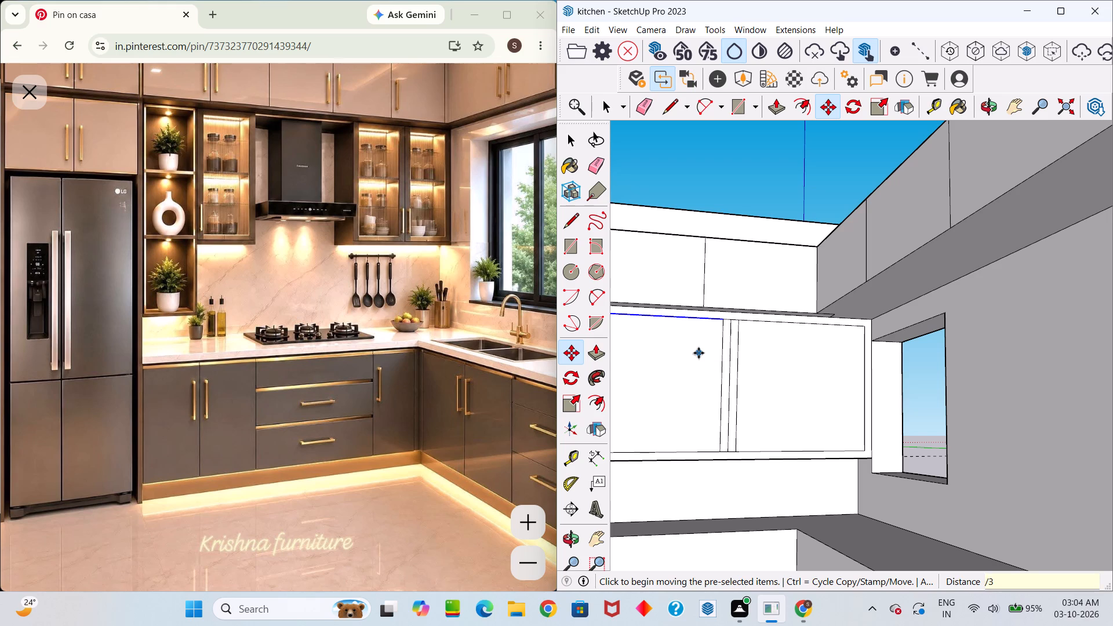
key(Return)
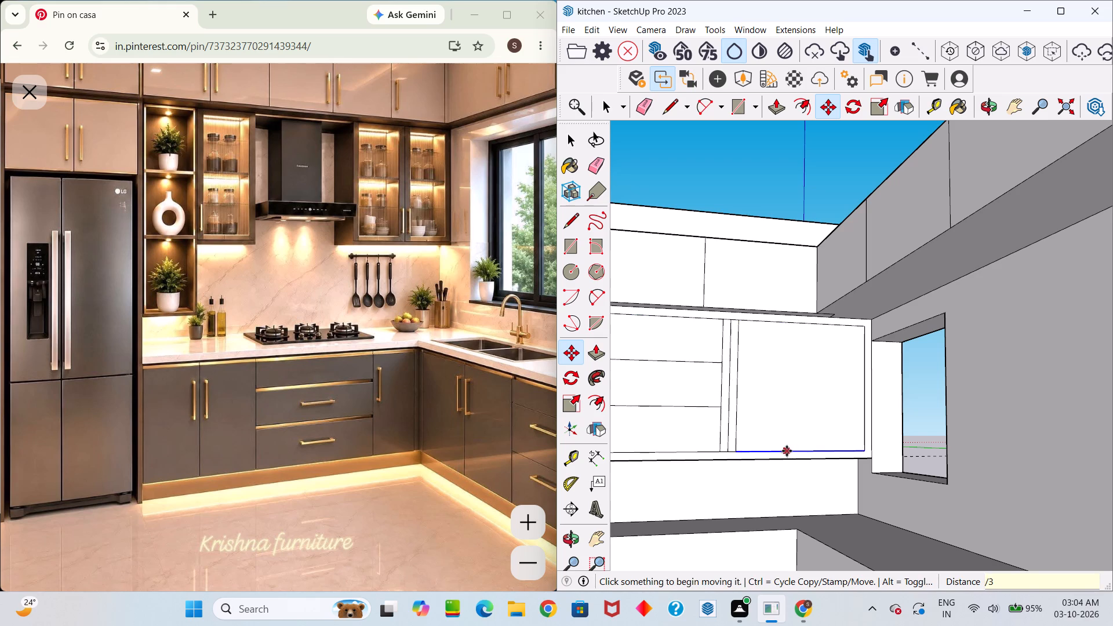
Copy the window-corner-side panel's bottom line up to its top line, dividing it into 3 equal spaces.
scroll(787, 452, up, 3)
click(781, 449)
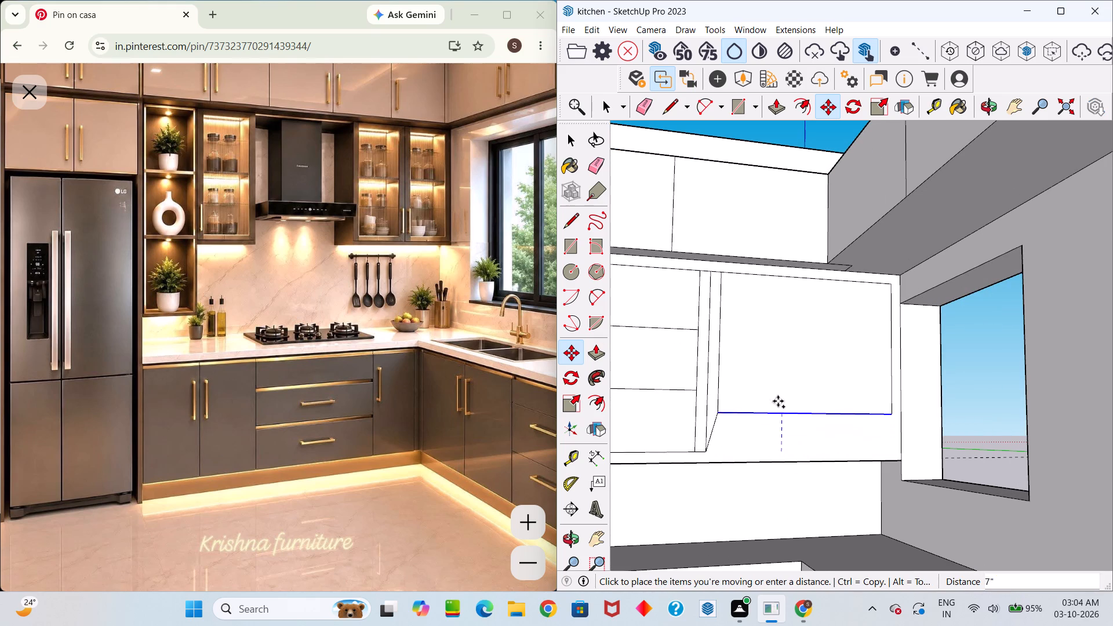
click(785, 273)
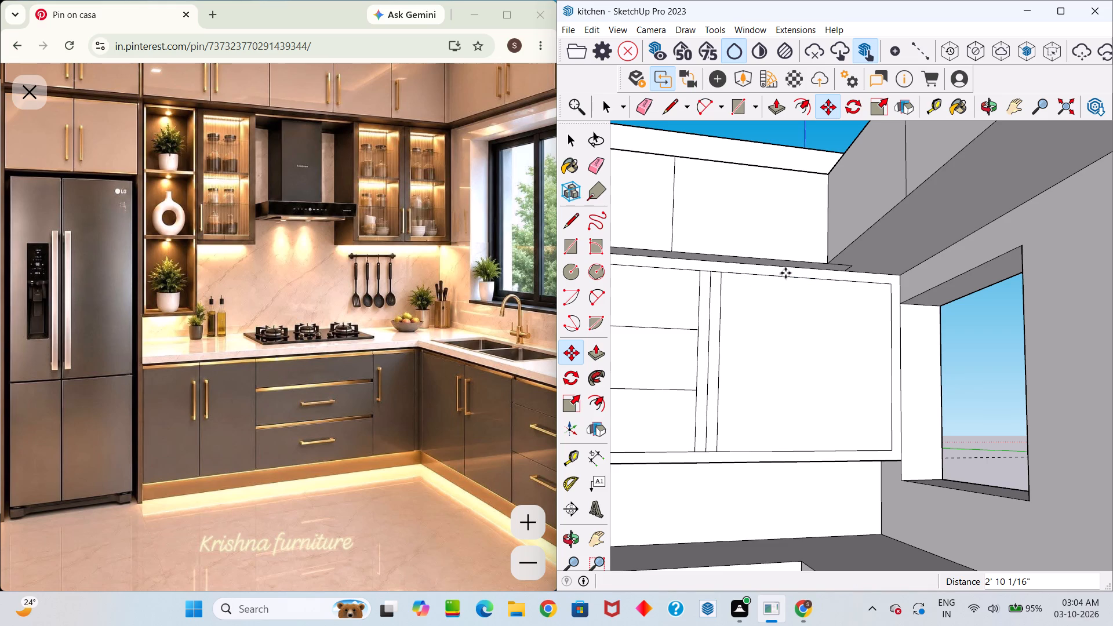
key(slash)
key(3)
key(Return)
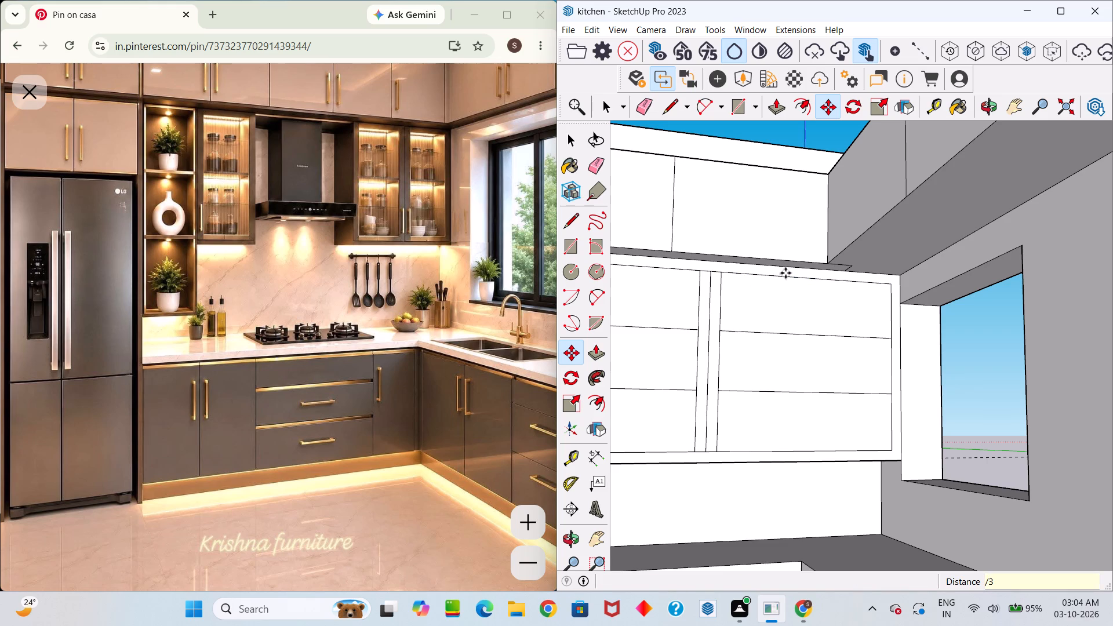
Offset the top compartment face on the guide side of the divider 0.5" inward.
scroll(794, 305, down, 3)
middle_drag(814, 340, 657, 405)
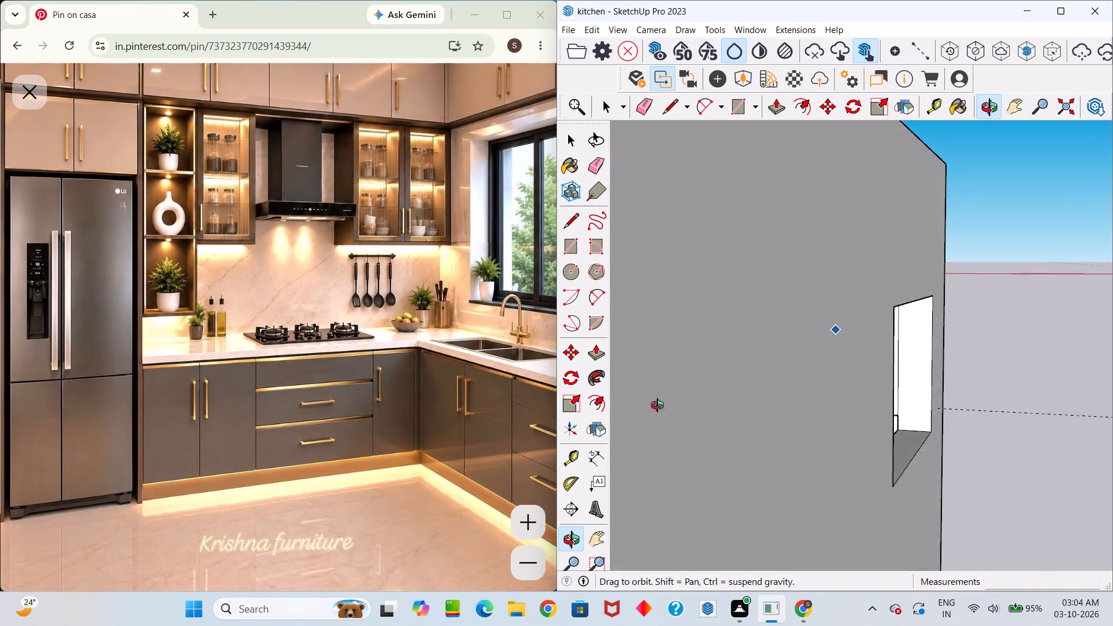
middle_drag(657, 405, 756, 393)
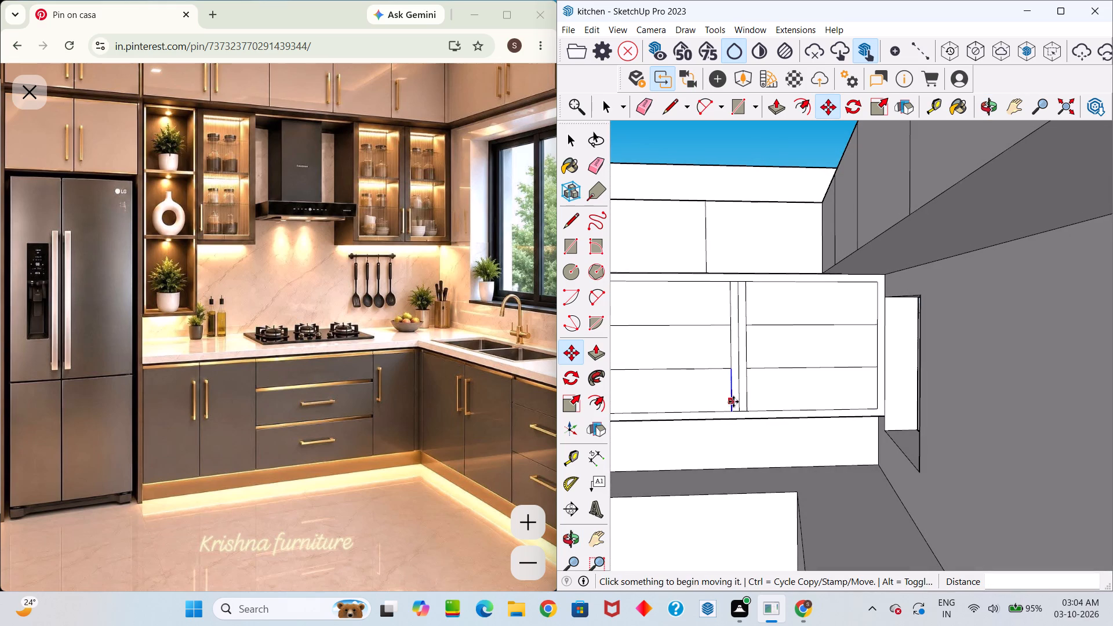
key(space)
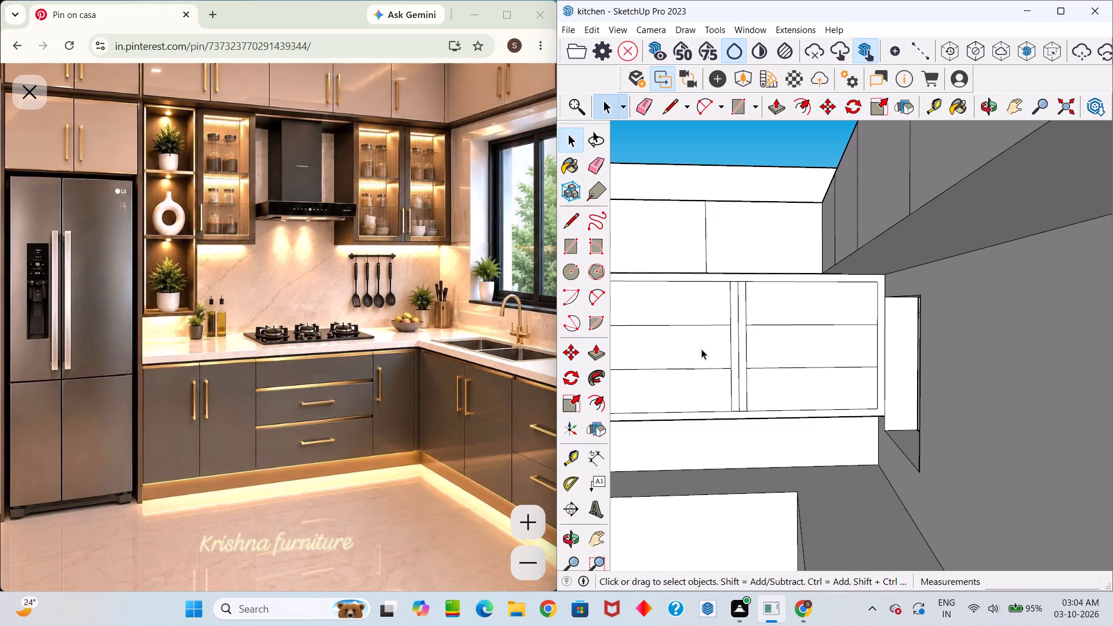
middle_drag(708, 355, 817, 352)
drag(711, 355, 817, 352)
scroll(819, 350, up, 3)
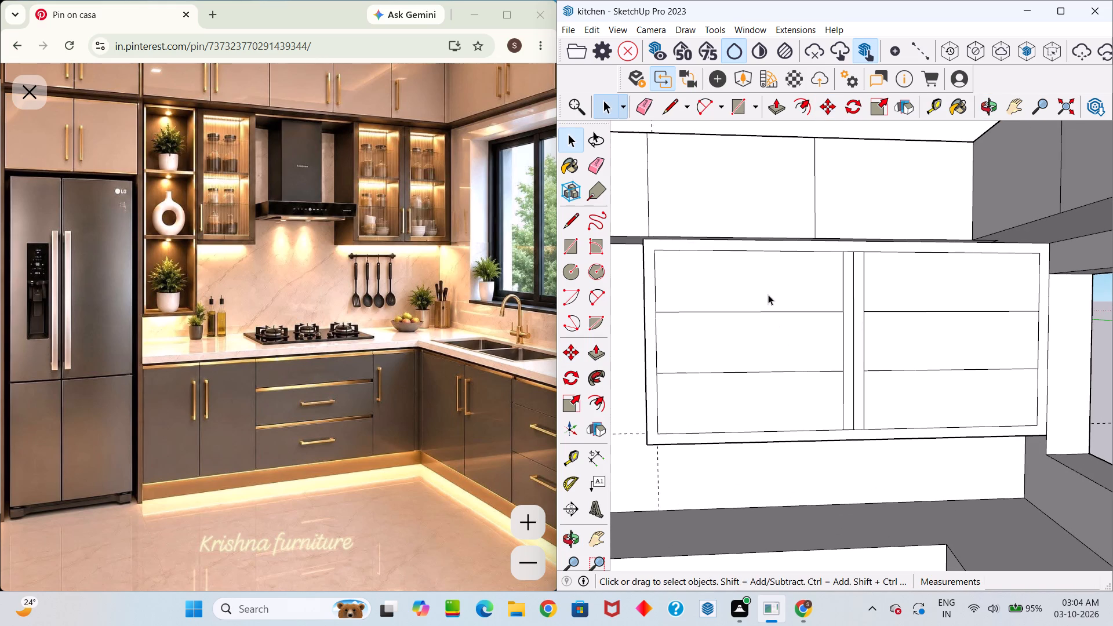
click(761, 273)
key(f)
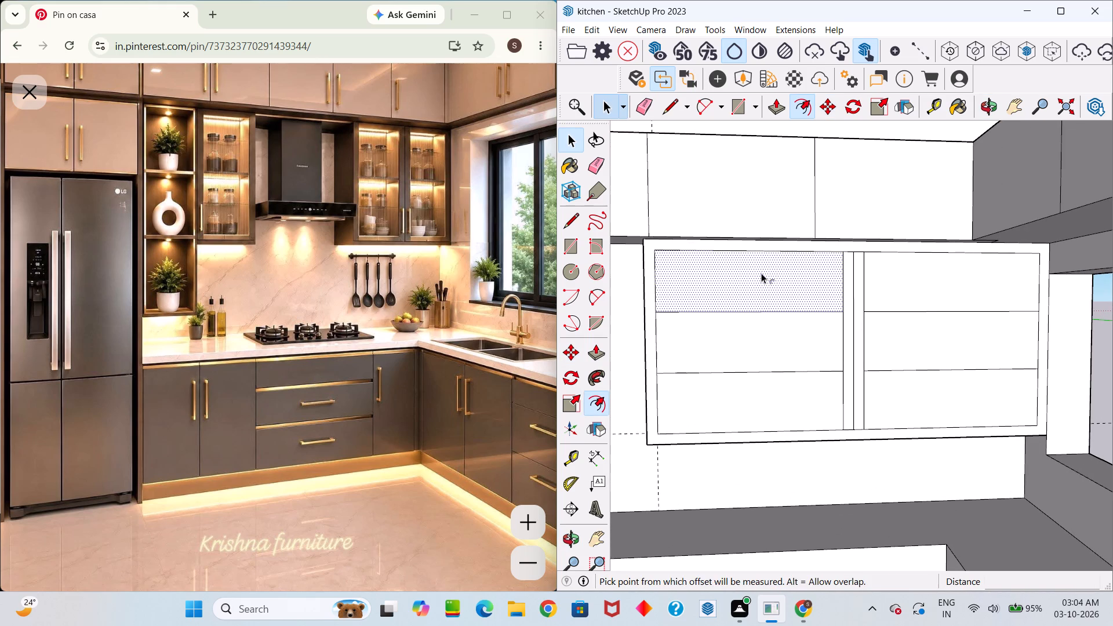
click(761, 273)
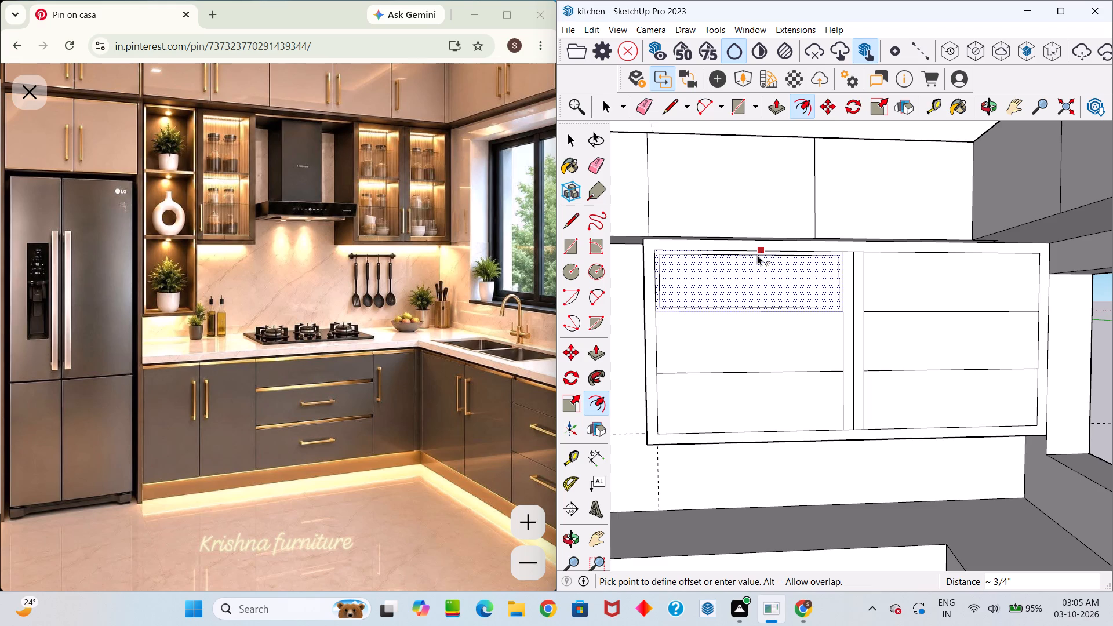
text(0.5)
key(Return)
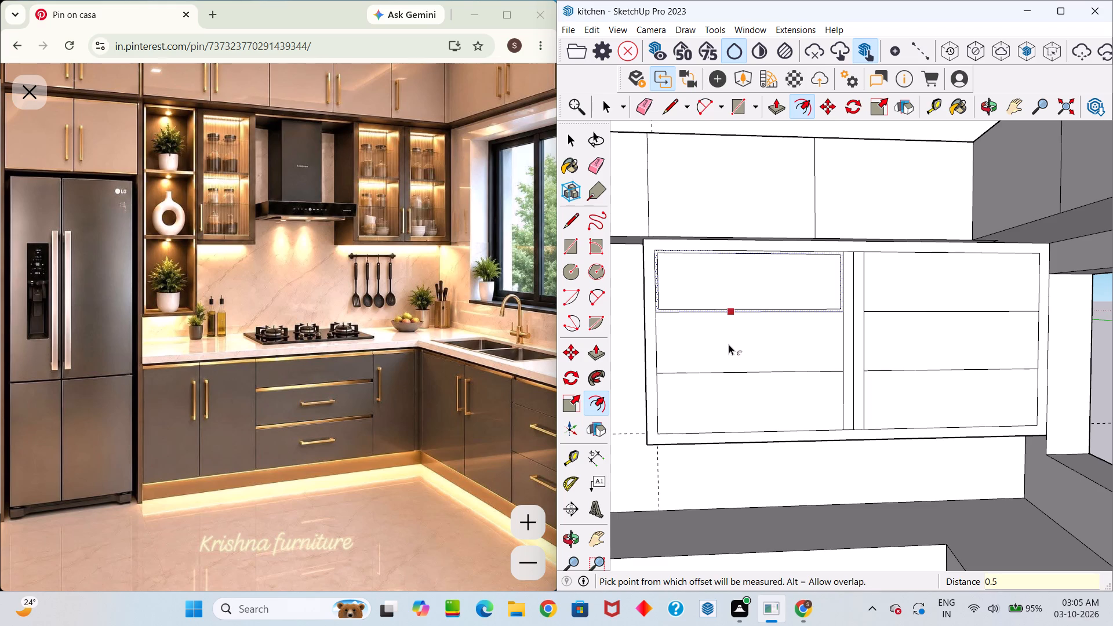
Repeat the 0.5" inward Offset on the middle and bottom compartment faces on the guide side.
key(space)
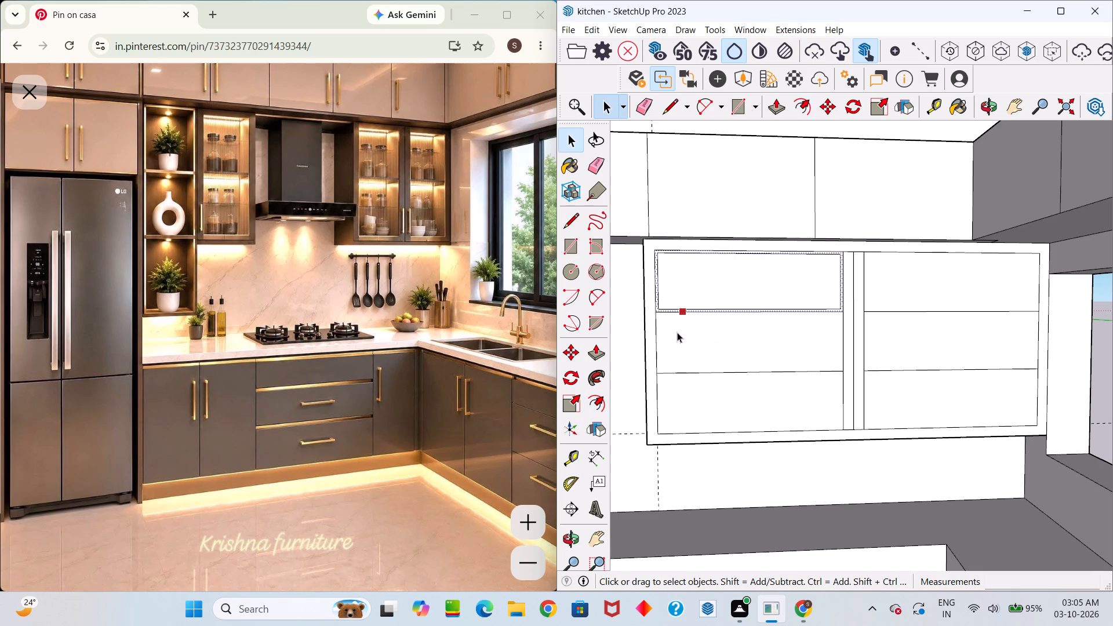
click(673, 338)
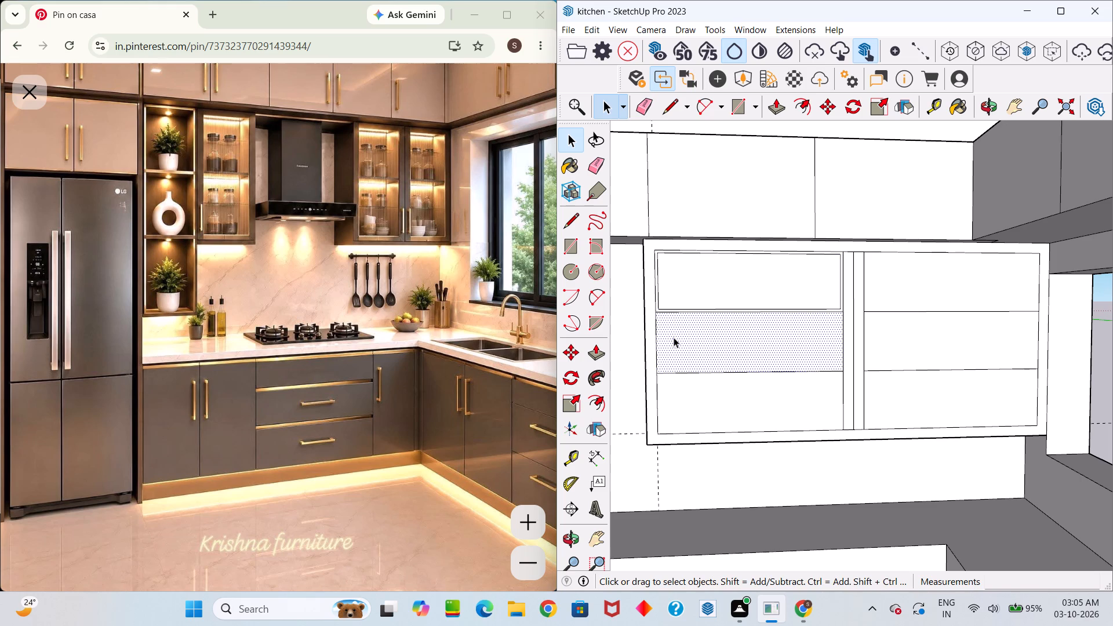
key(f)
double_click(674, 337)
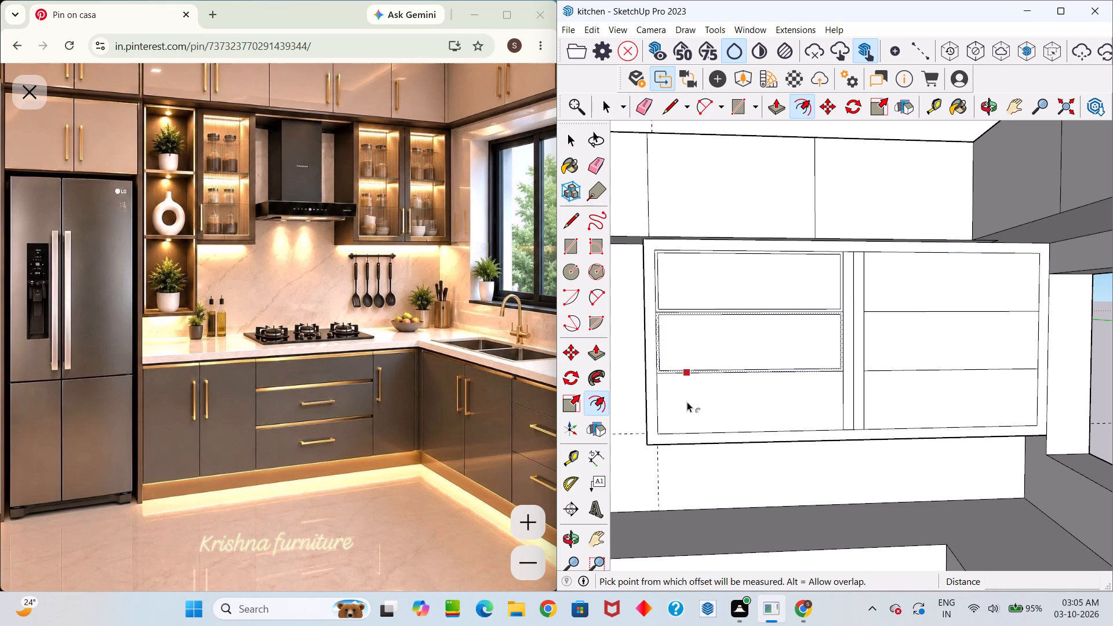
key(space)
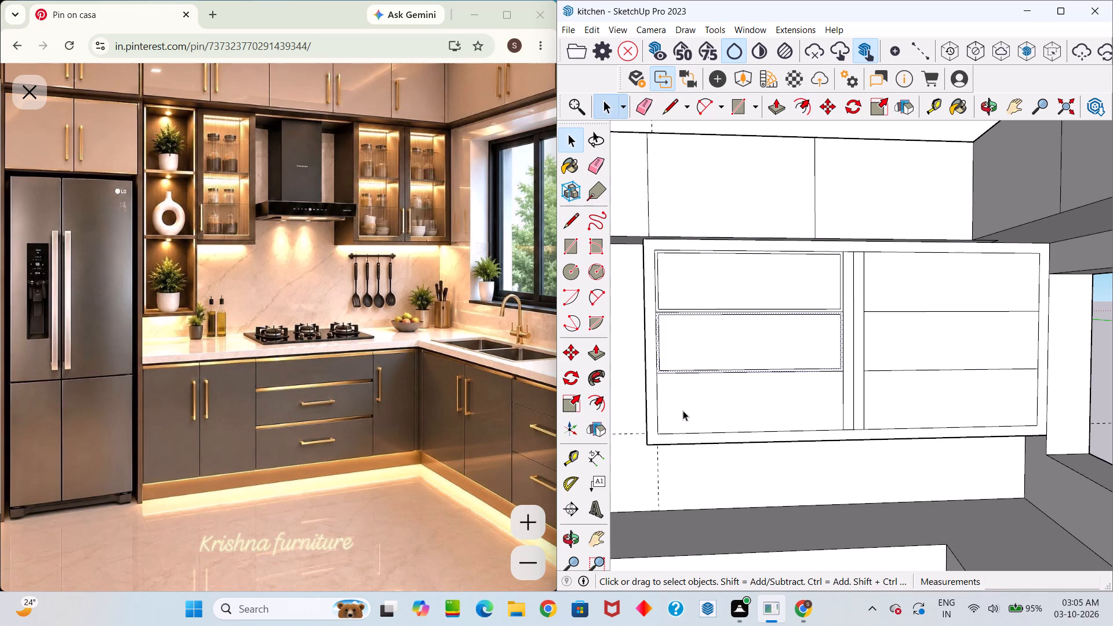
click(683, 410)
key(f)
double_click(683, 410)
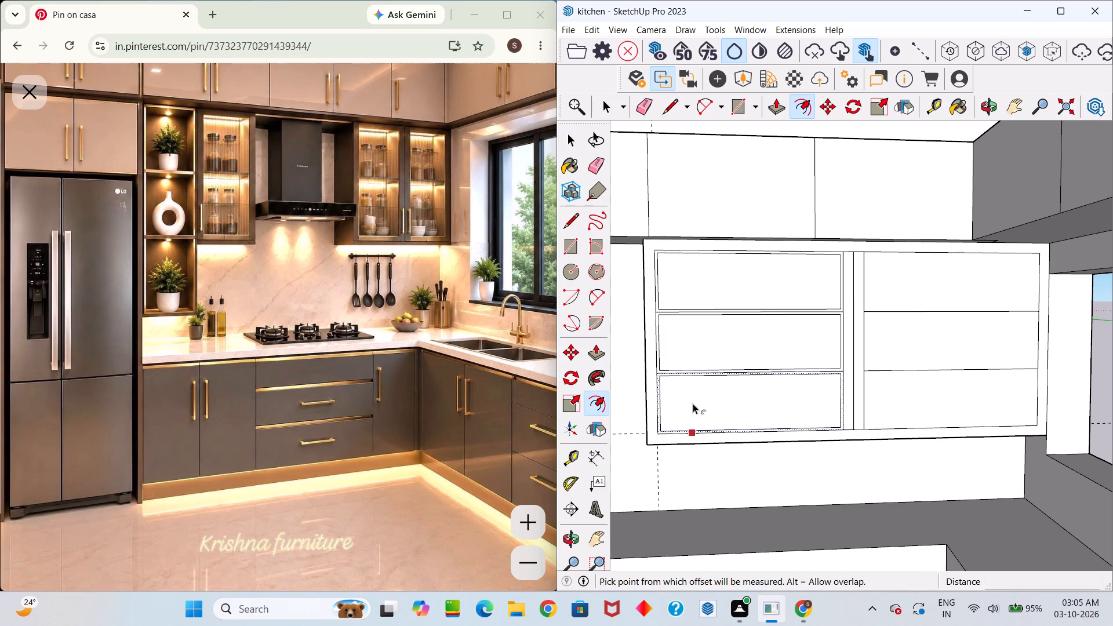
Offset the bottom, middle and top compartment faces on the window-corner side 0.5" inward.
key(space)
click(905, 403)
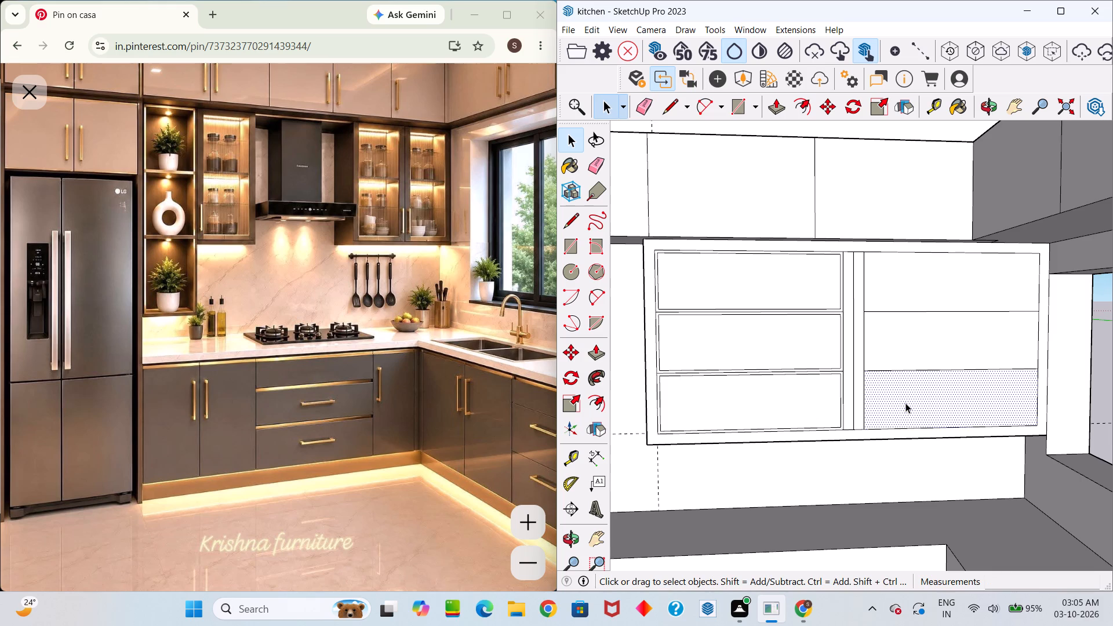
key(f)
double_click(905, 402)
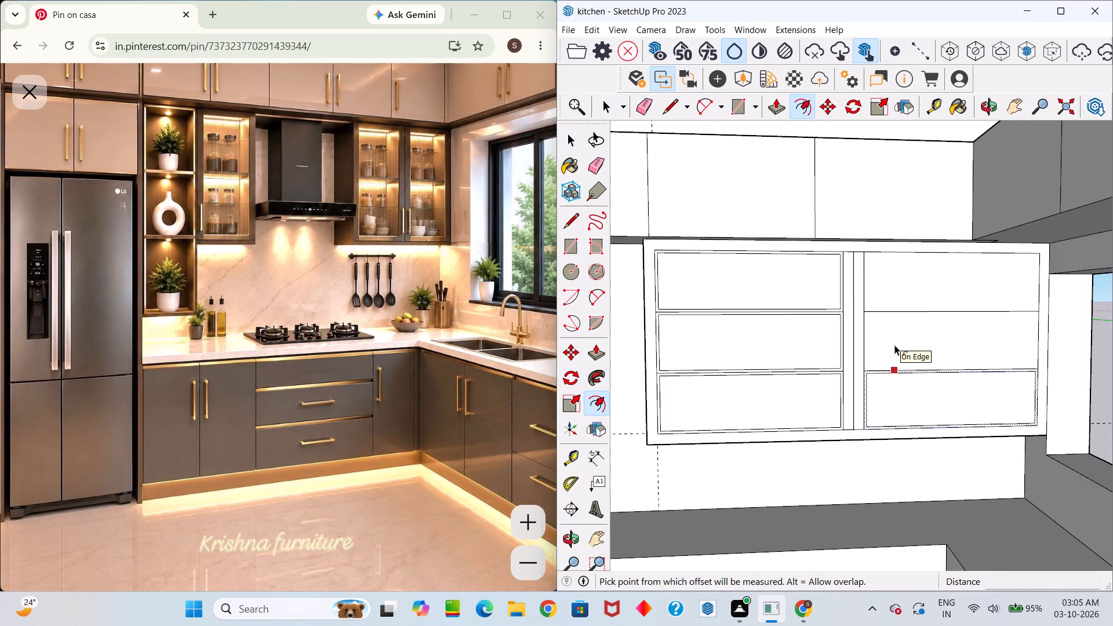
key(space)
click(894, 345)
key(f)
double_click(892, 345)
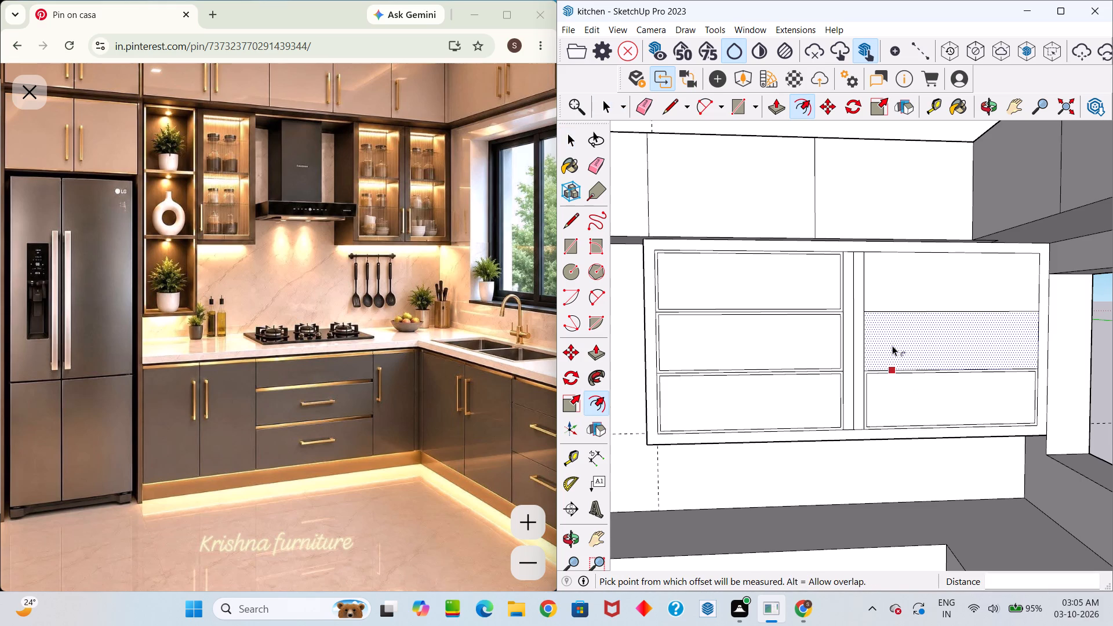
key(space)
click(898, 281)
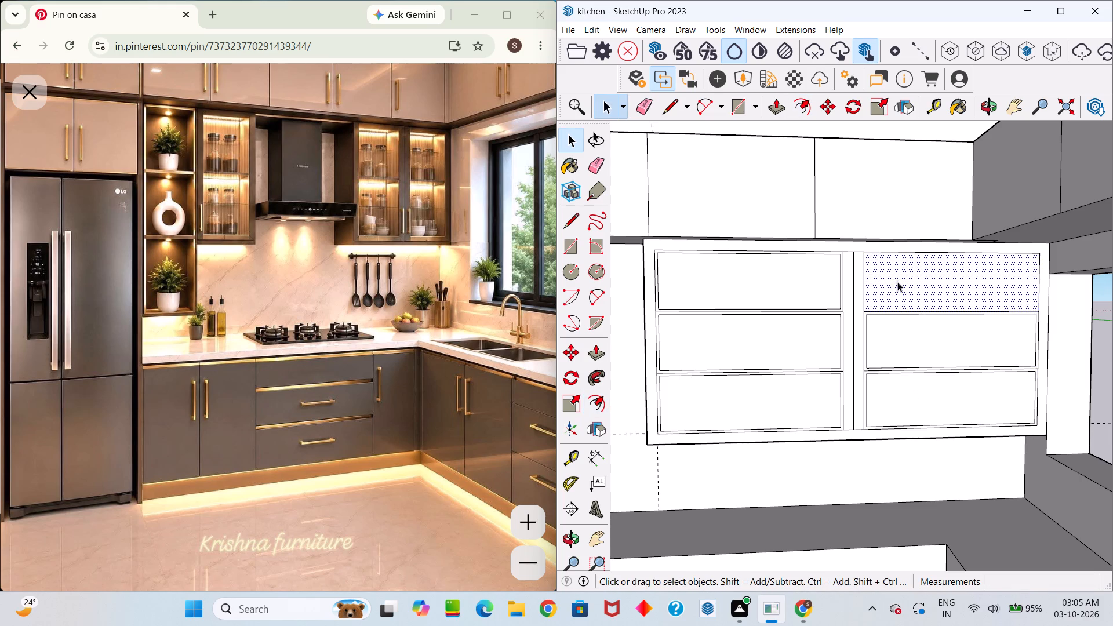
key(f)
double_click(896, 284)
scroll(839, 323, up, 4)
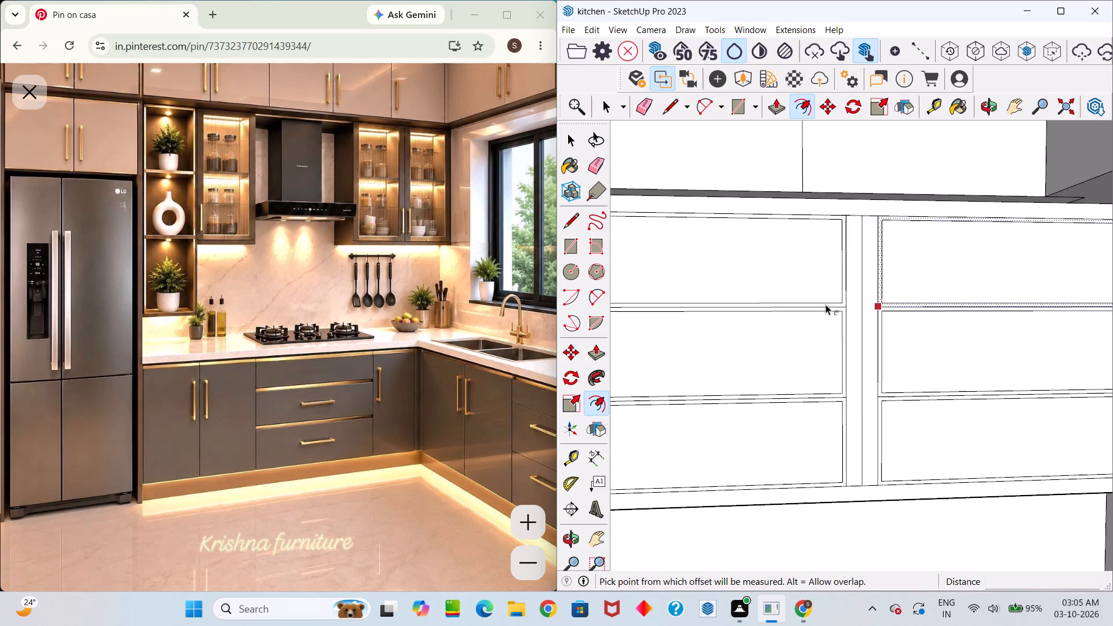
scroll(826, 308, up, 2)
scroll(828, 304, down, 6)
key(space)
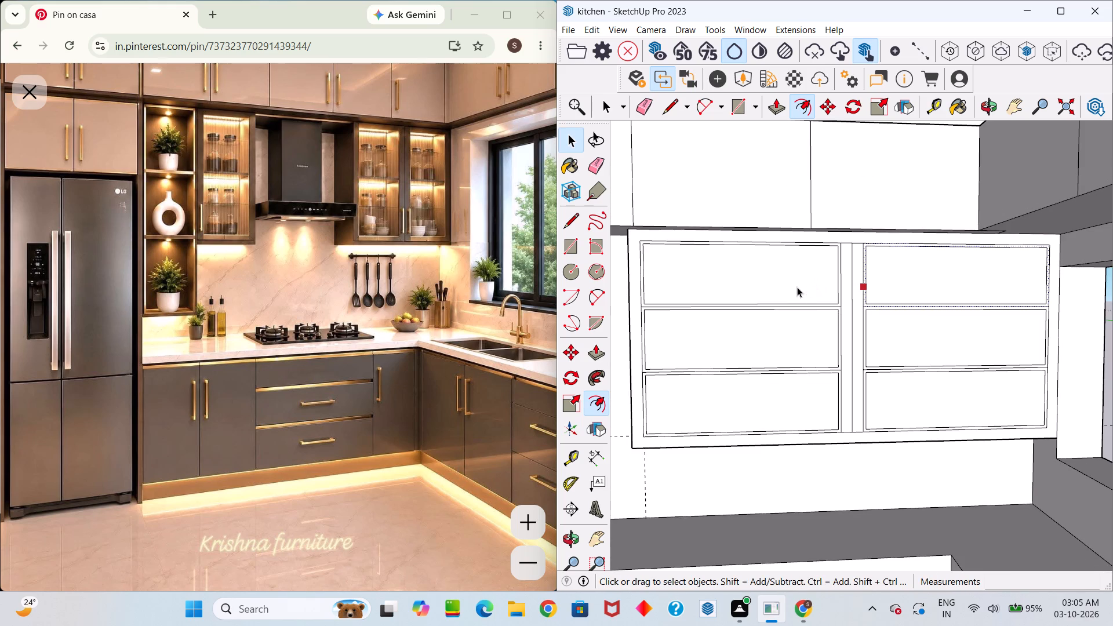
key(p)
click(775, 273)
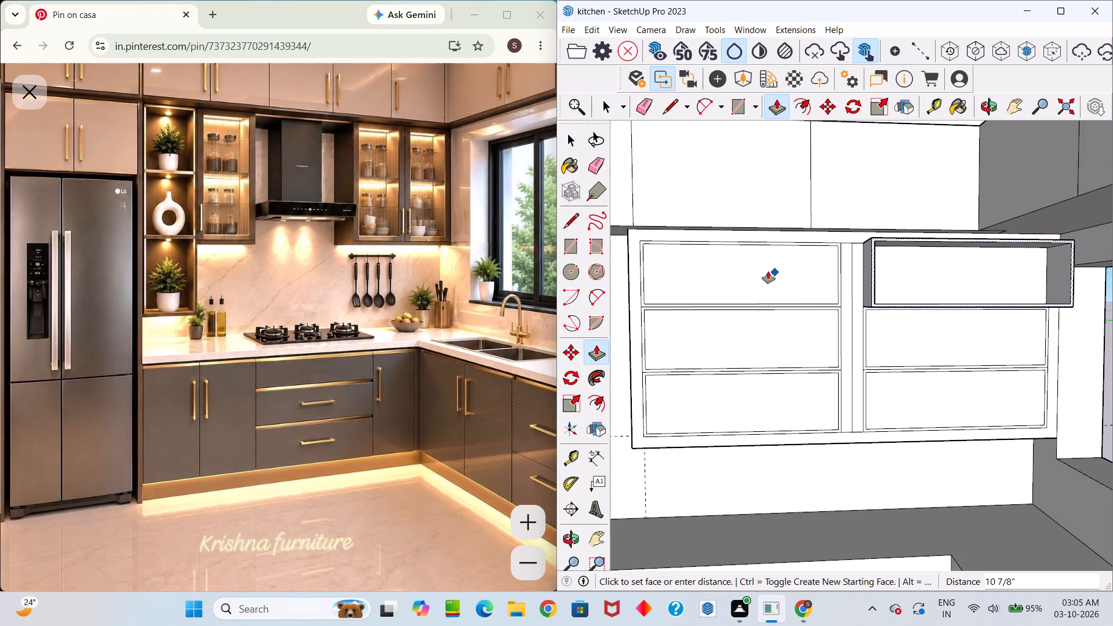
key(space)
Push/Pull the inner face of the top compartment on the window-corner side 1' into the cabinet.
click(904, 274)
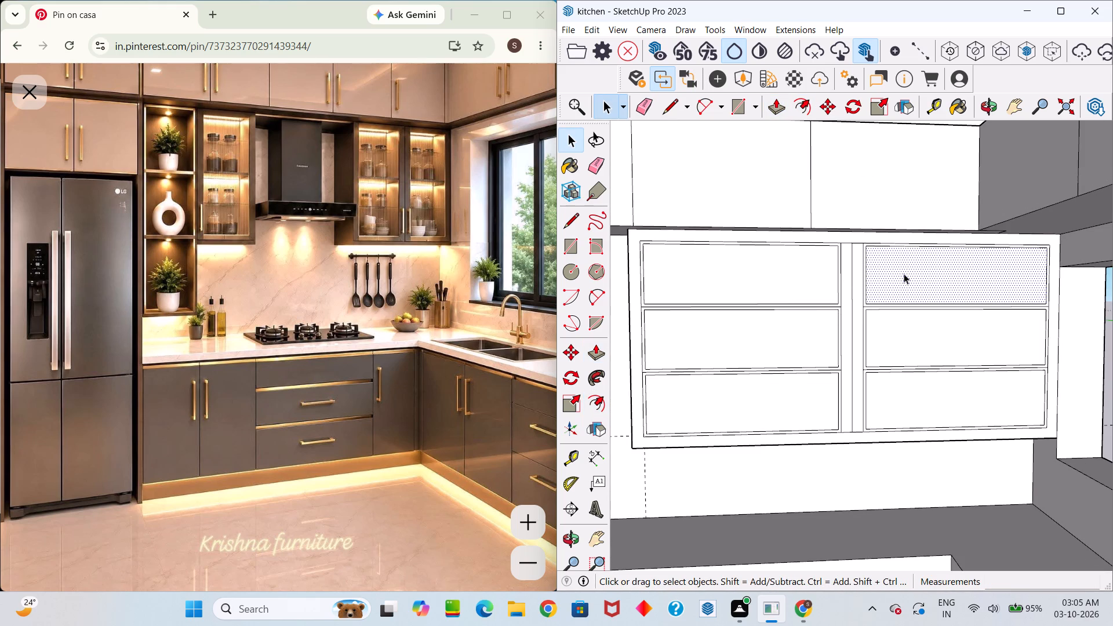
key(p)
click(904, 274)
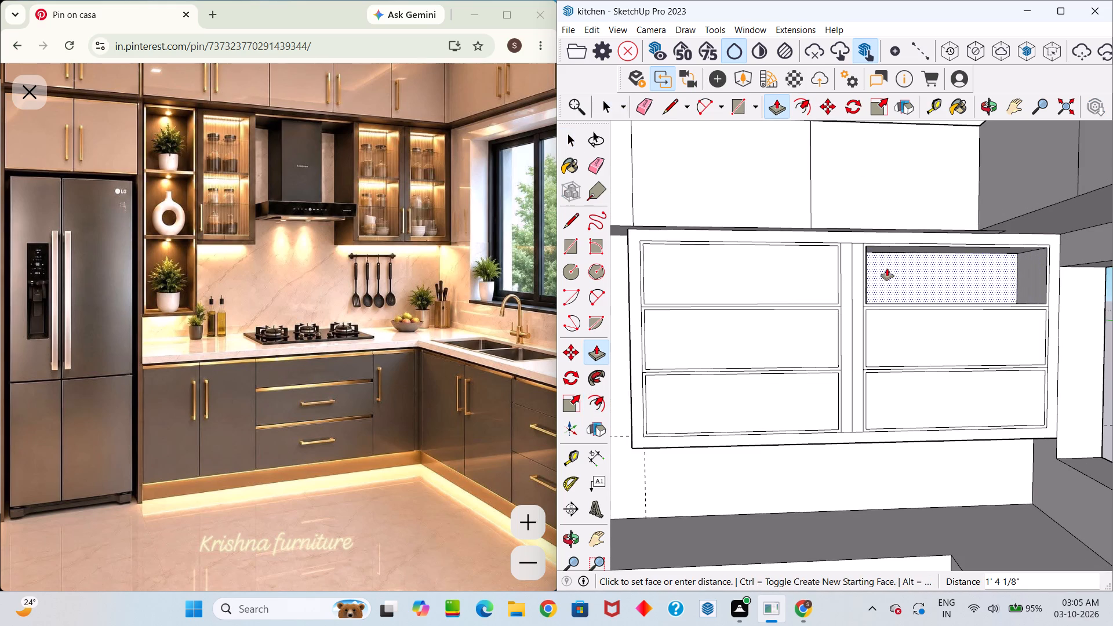
key(1)
key(apostrophe)
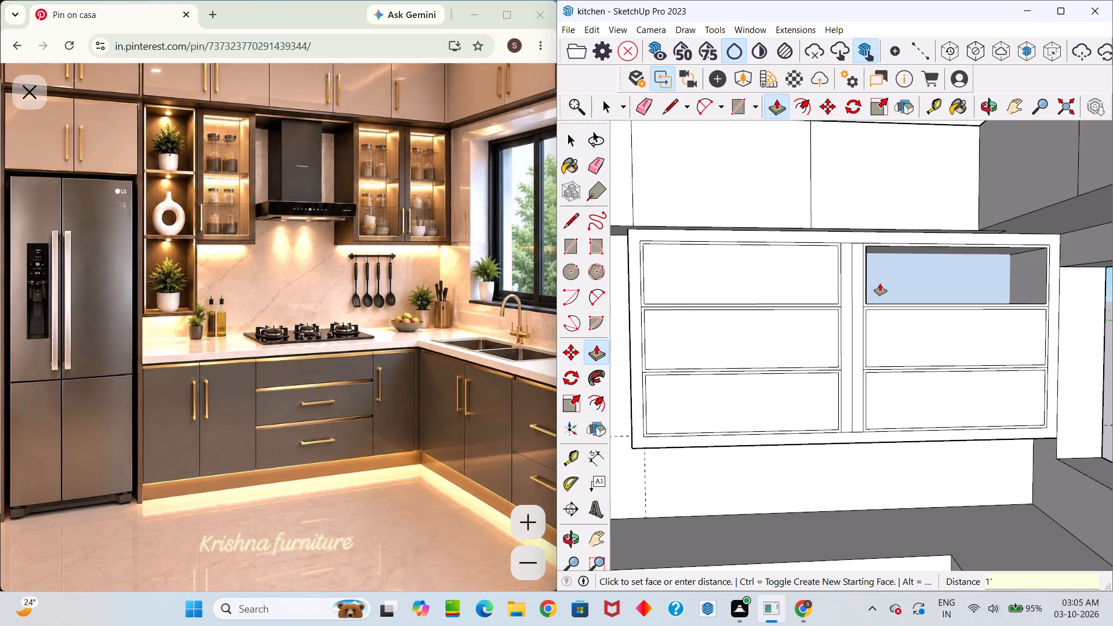
key(Return)
Repeat the inward Push/Pull on the middle window-corner-side compartment and on the top, middle and bottom guide-side compartments.
double_click(919, 323)
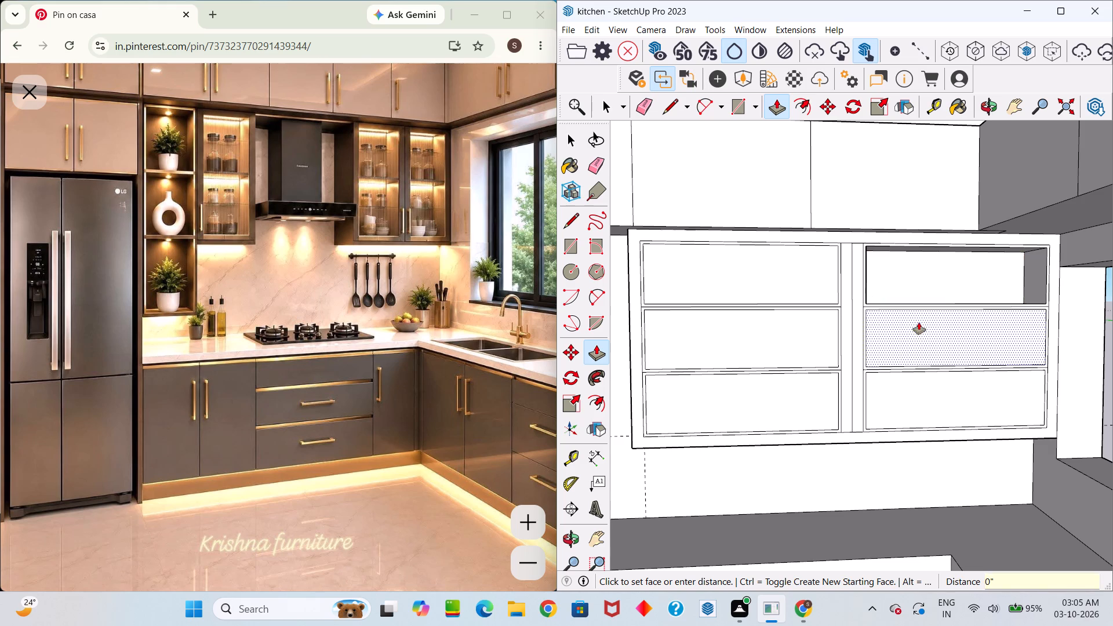
double_click(776, 281)
double_click(776, 320)
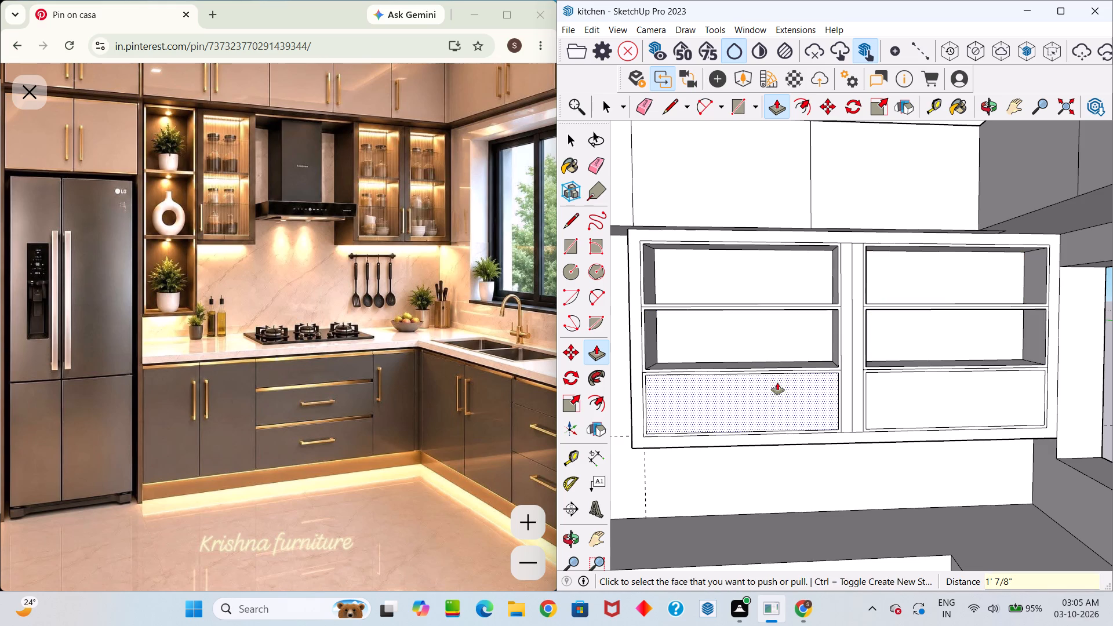
double_click(777, 399)
middle_drag(792, 391, 657, 430)
middle_drag(672, 420, 693, 418)
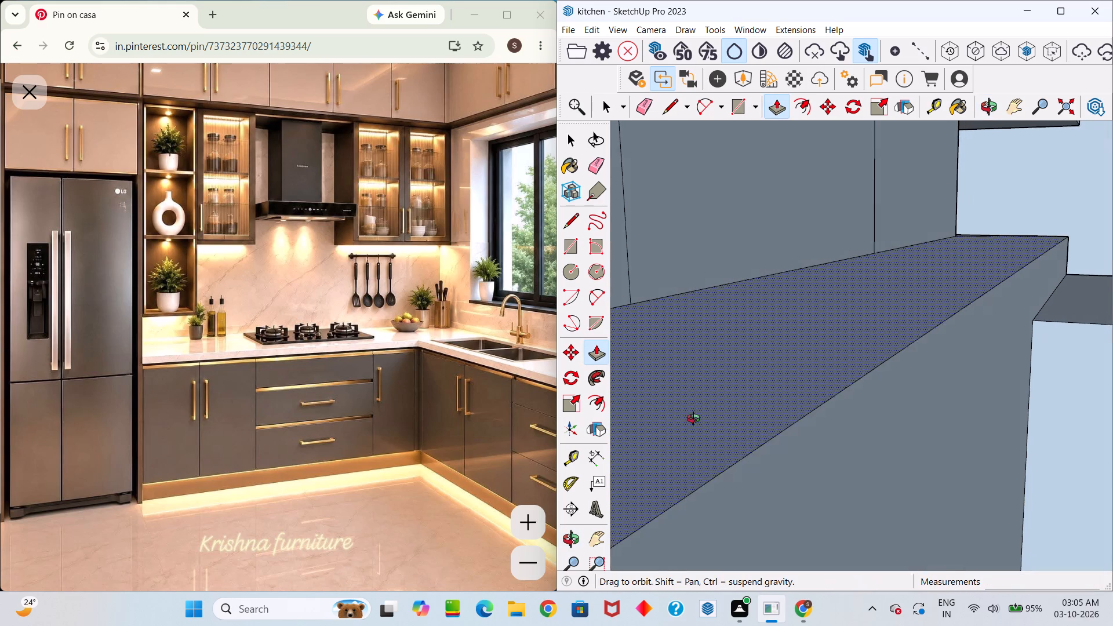
middle_drag(693, 418, 772, 392)
scroll(768, 393, down, 17)
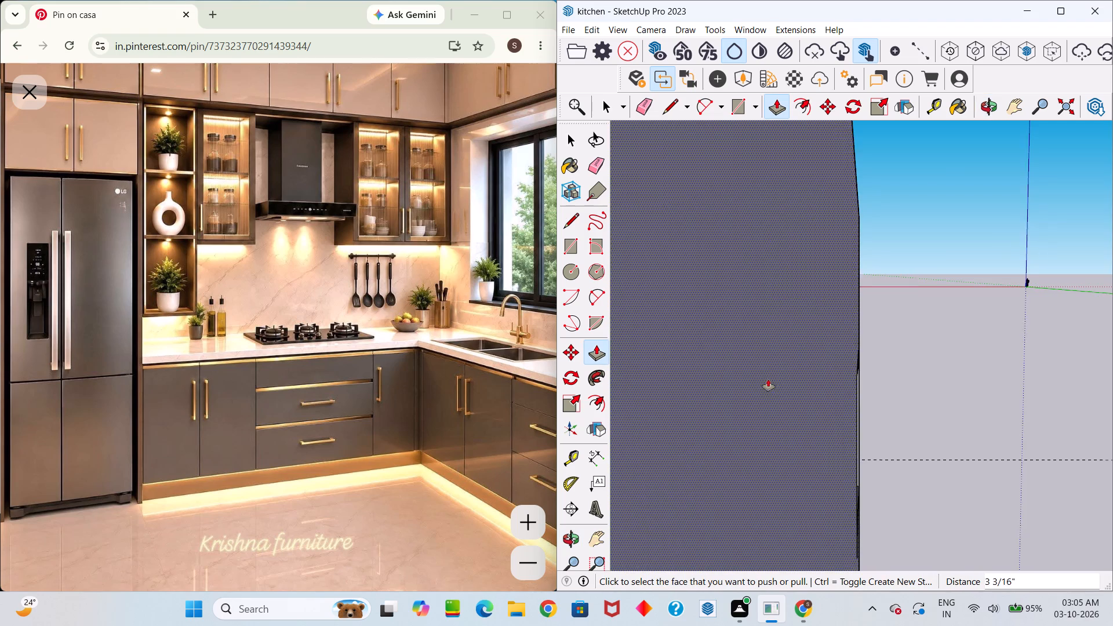
Repeat the 1' inward Push/Pull on the bottom compartment on the window-corner side of the wall cabinet.
scroll(768, 379, down, 5)
middle_drag(751, 380, 931, 362)
scroll(848, 376, down, 20)
scroll(848, 376, down, 3)
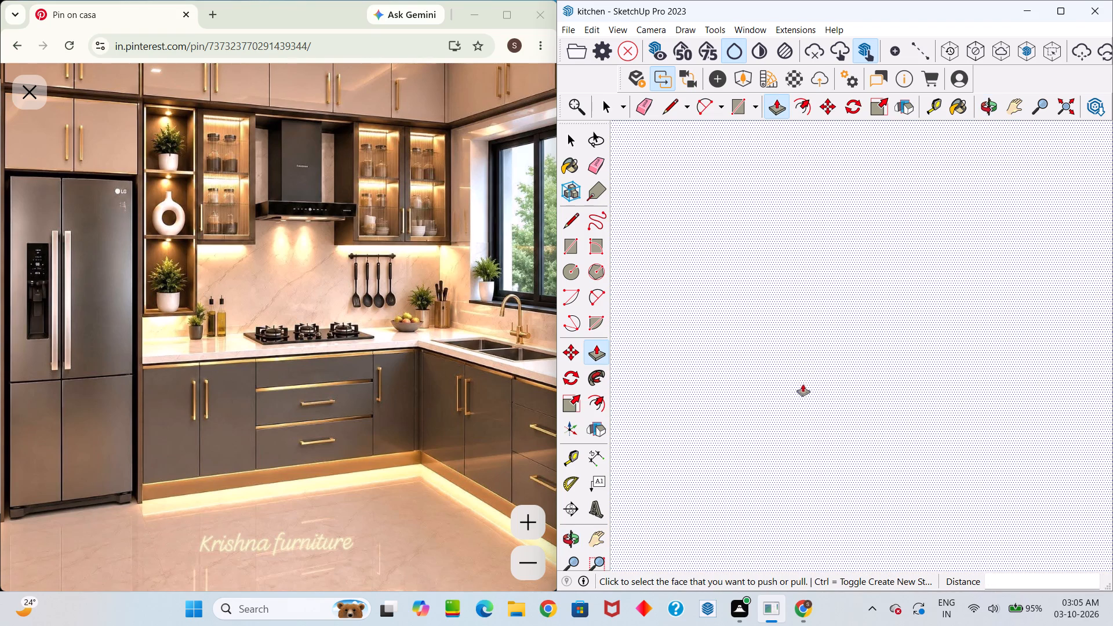
scroll(803, 384, down, 20)
scroll(803, 384, down, 5)
scroll(791, 271, down, 1)
middle_drag(791, 272, 1027, 390)
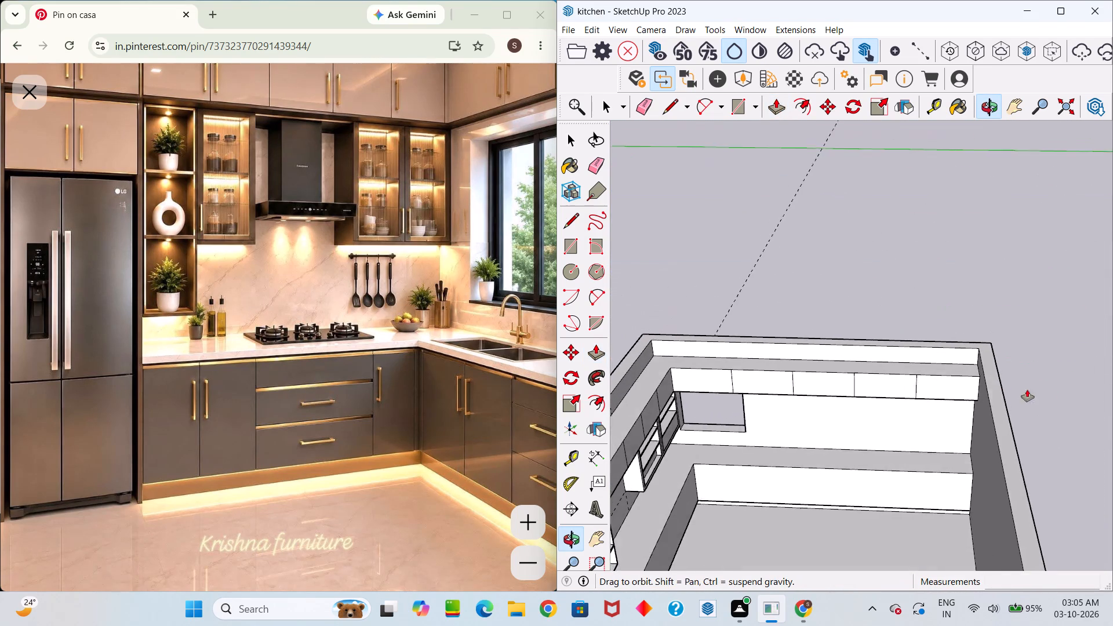
middle_drag(1027, 390, 1043, 392)
scroll(697, 434, up, 5)
middle_drag(703, 420, 426, 398)
scroll(684, 375, up, 3)
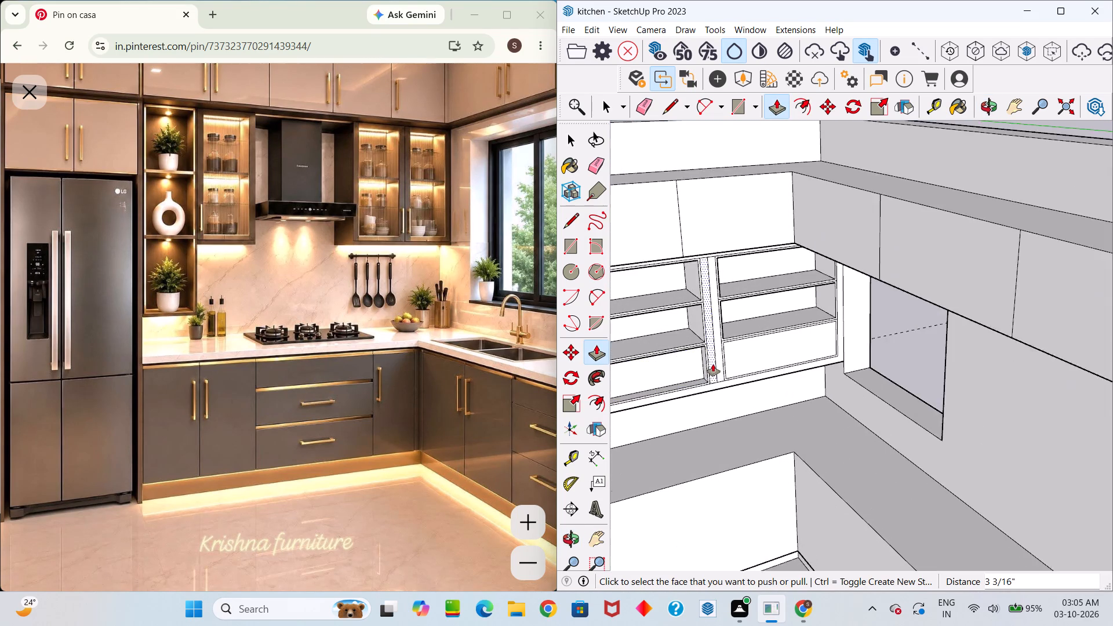
scroll(713, 364, up, 8)
double_click(809, 348)
Erase the leftover centre lines on the front edges of the two shelves on the window-corner side.
scroll(802, 351, up, 3)
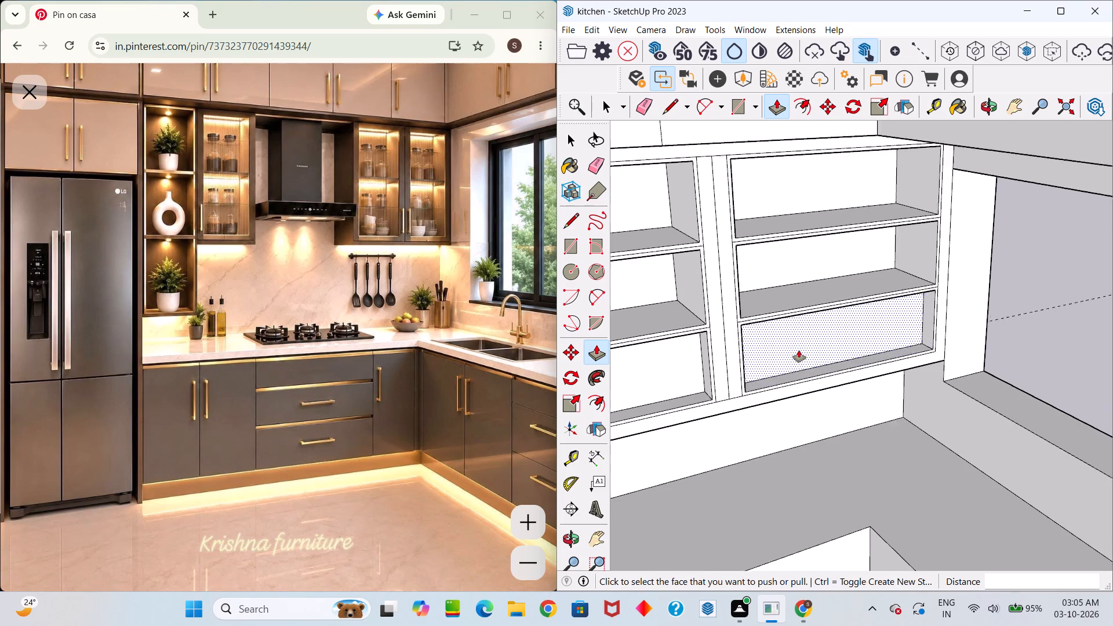
scroll(799, 350, up, 2)
middle_drag(795, 351, 681, 371)
scroll(681, 358, down, 10)
scroll(689, 352, up, 3)
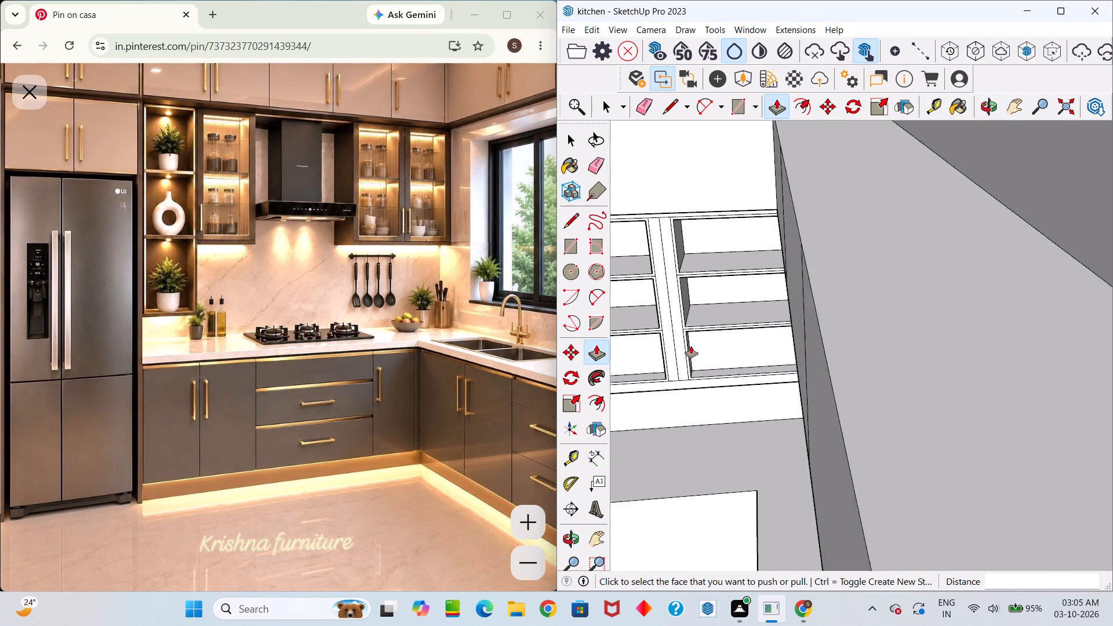
middle_drag(708, 333, 748, 270)
scroll(751, 223, up, 10)
middle_drag(743, 268, 741, 249)
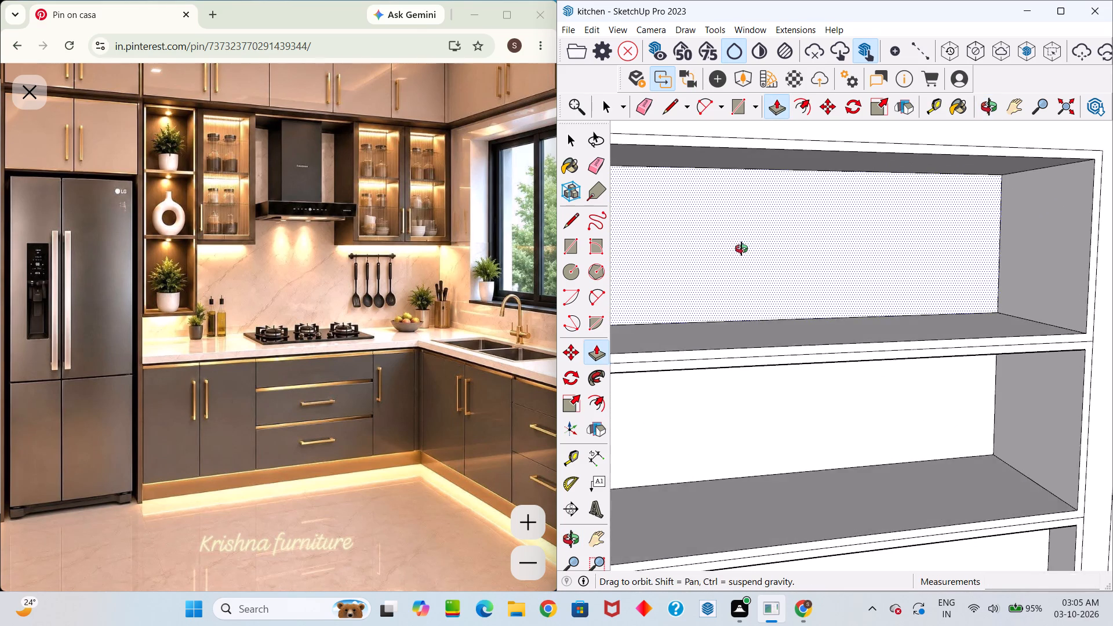
middle_drag(741, 249, 750, 220)
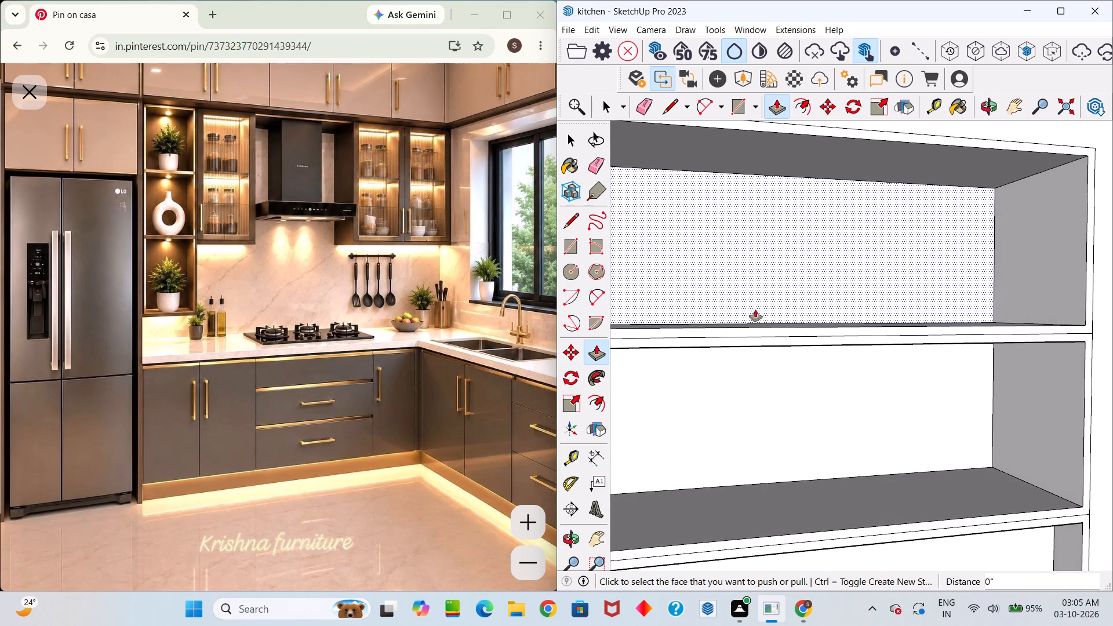
key(e)
scroll(814, 349, up, 4)
click(830, 326)
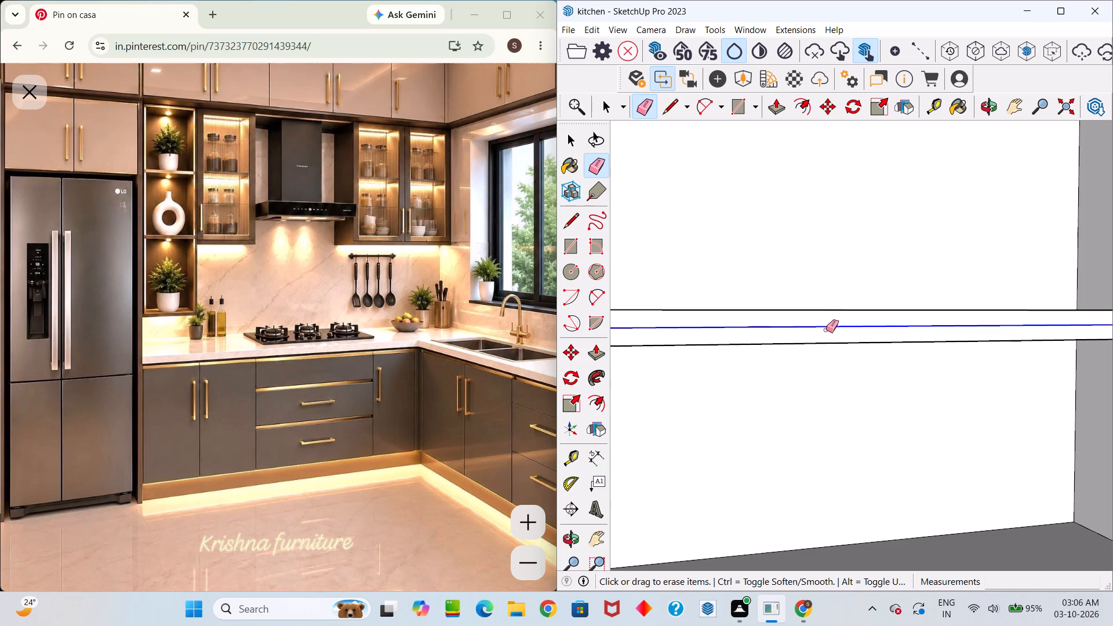
scroll(820, 333, down, 14)
scroll(848, 424, up, 5)
click(841, 425)
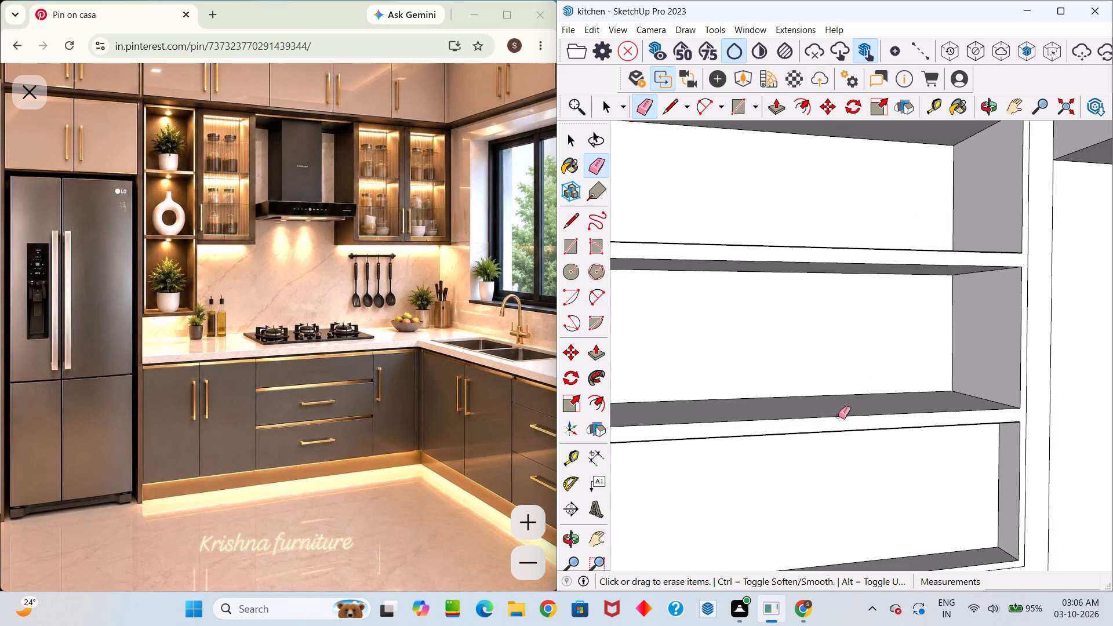
Erase the leftover centre lines on the front edges of the lower and upper shelves on the guide side.
scroll(838, 416, down, 13)
scroll(729, 428, up, 15)
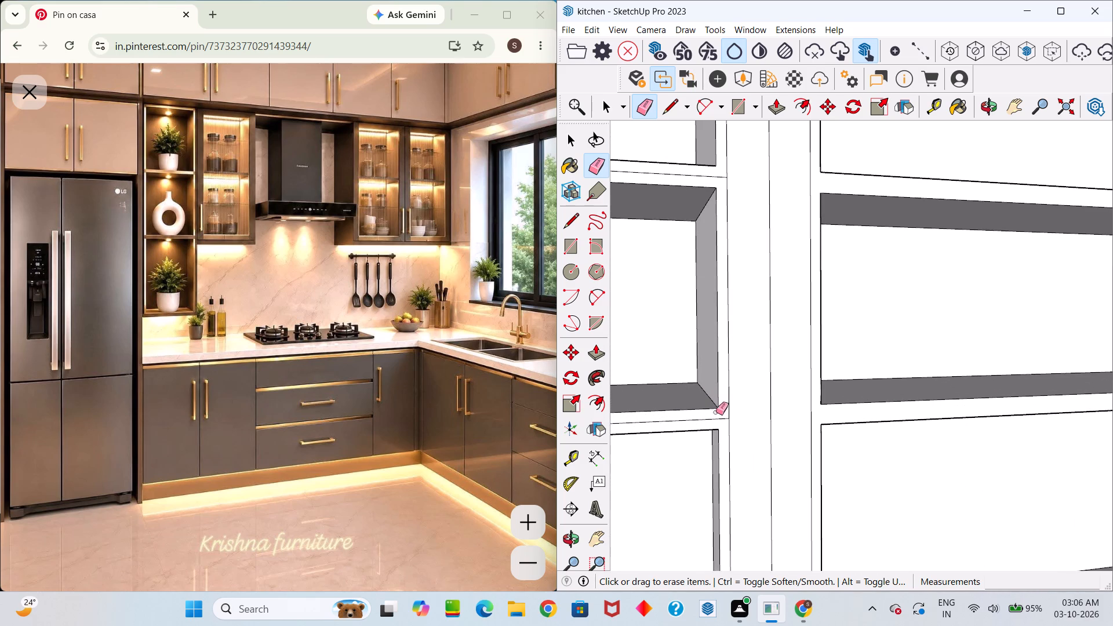
drag(716, 415, 716, 427)
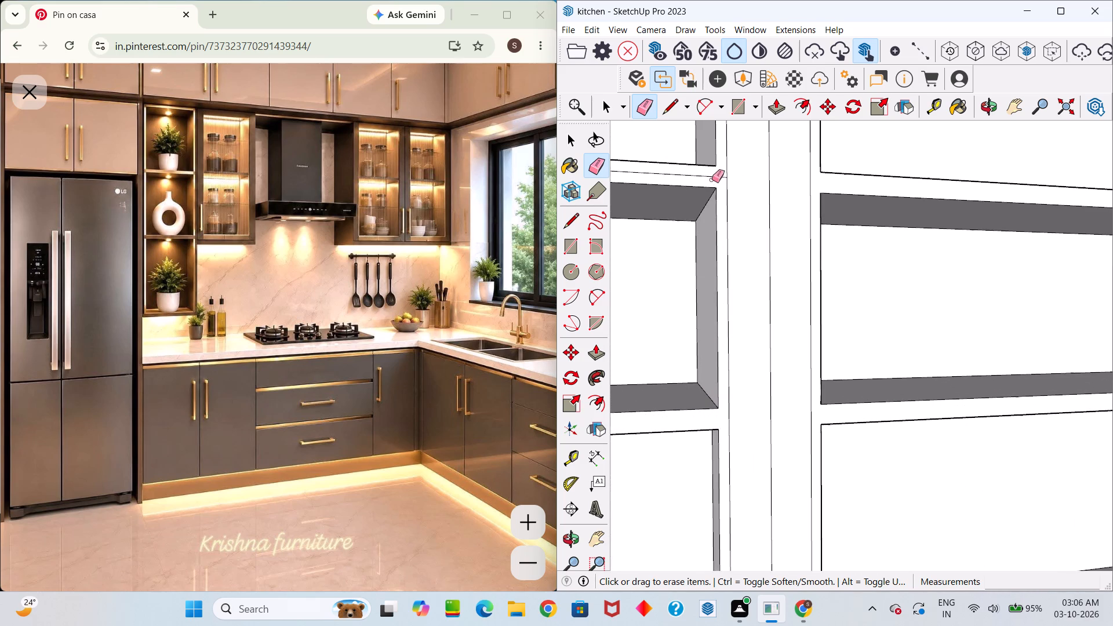
click(712, 180)
Examine the recessed wall cabinet's frame and shelves from several angles and compare them with the reference photo.
scroll(713, 205, down, 13)
scroll(717, 257, down, 6)
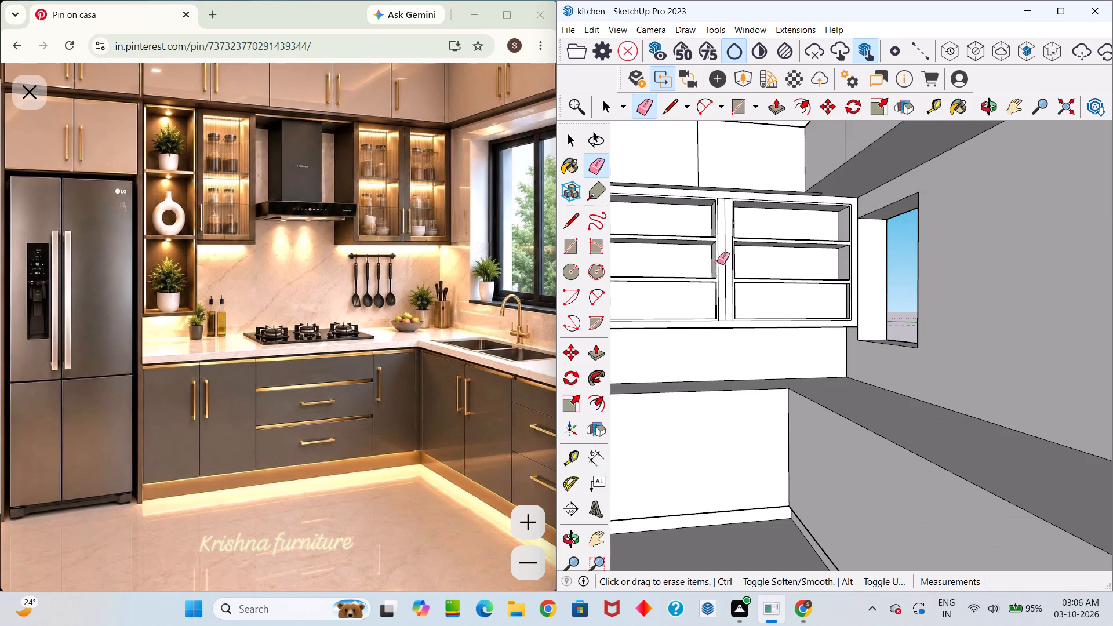
scroll(717, 262, down, 5)
scroll(718, 280, up, 20)
scroll(718, 280, up, 8)
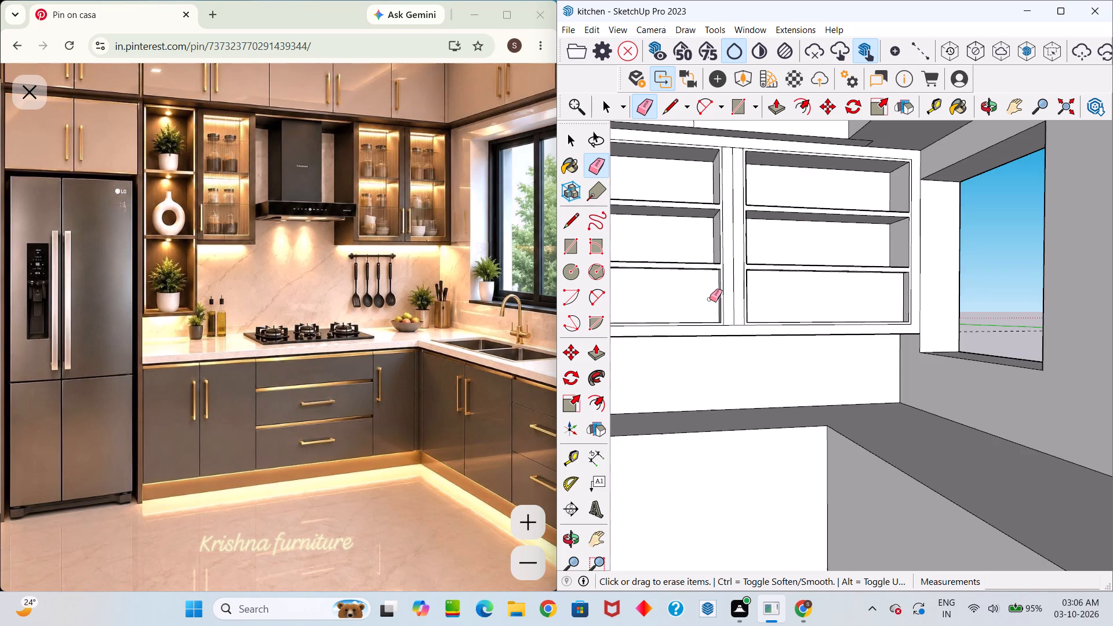
middle_drag(679, 298, 930, 279)
drag(682, 297, 940, 272)
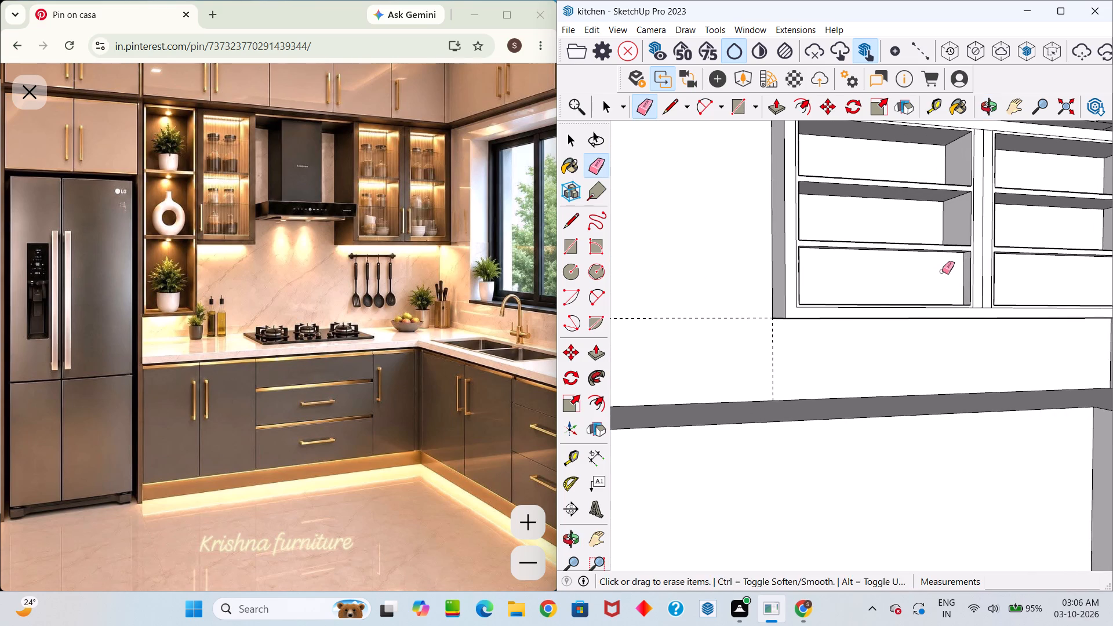
middle_drag(946, 281, 901, 363)
scroll(732, 326, down, 4)
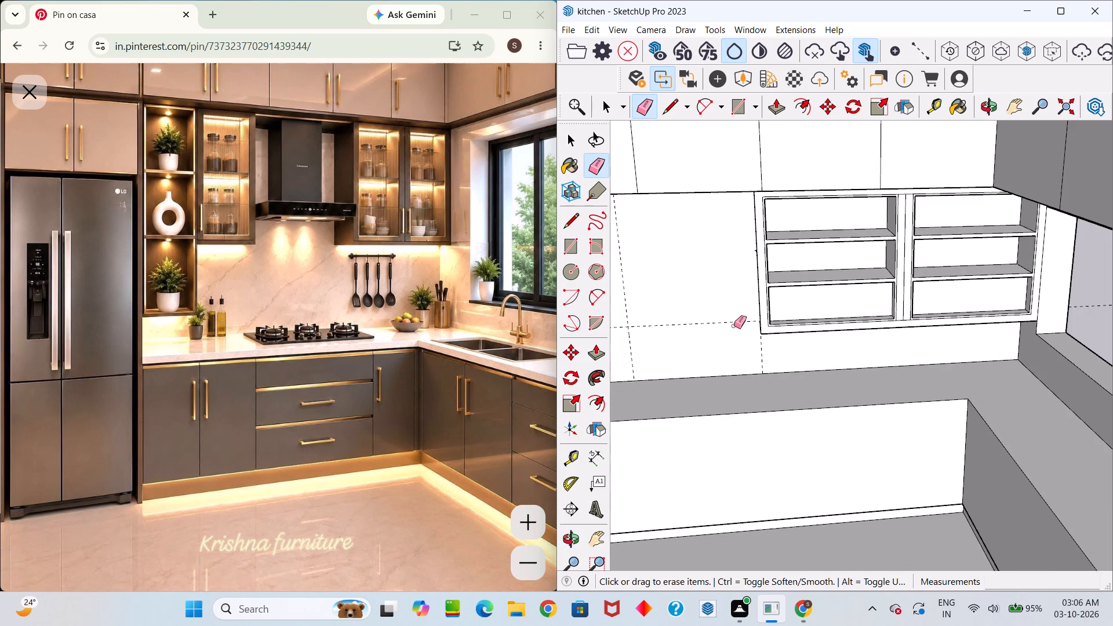
scroll(734, 325, down, 2)
scroll(734, 274, up, 1)
middle_drag(734, 275, 734, 302)
scroll(736, 303, down, 1)
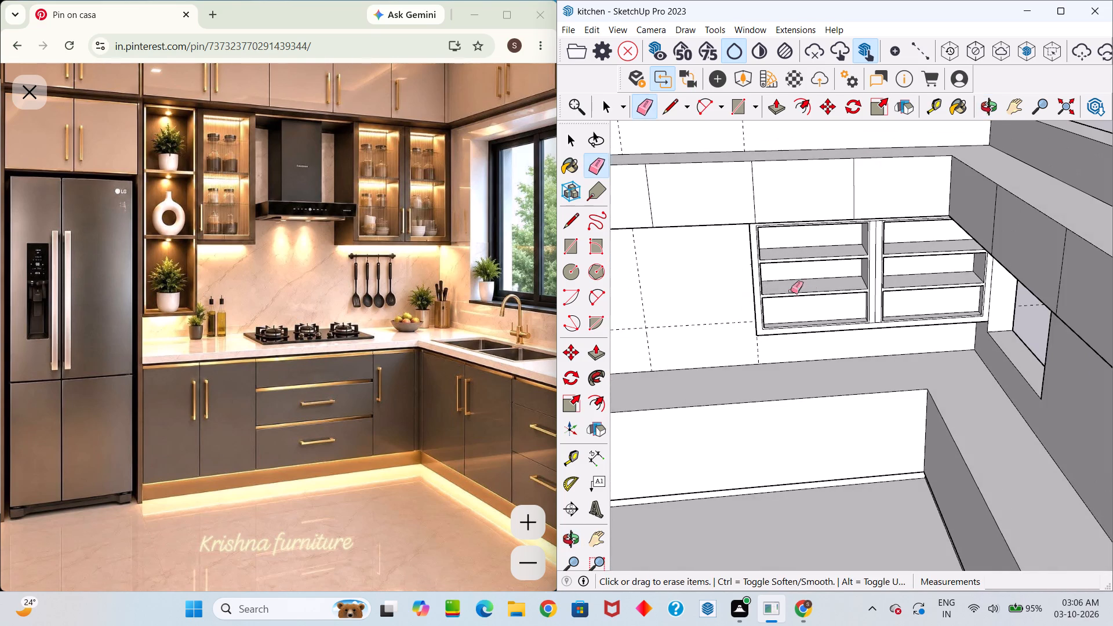
scroll(784, 291, up, 4)
middle_drag(728, 275, 868, 272)
scroll(750, 268, up, 4)
scroll(828, 282, down, 1)
middle_drag(827, 283, 799, 294)
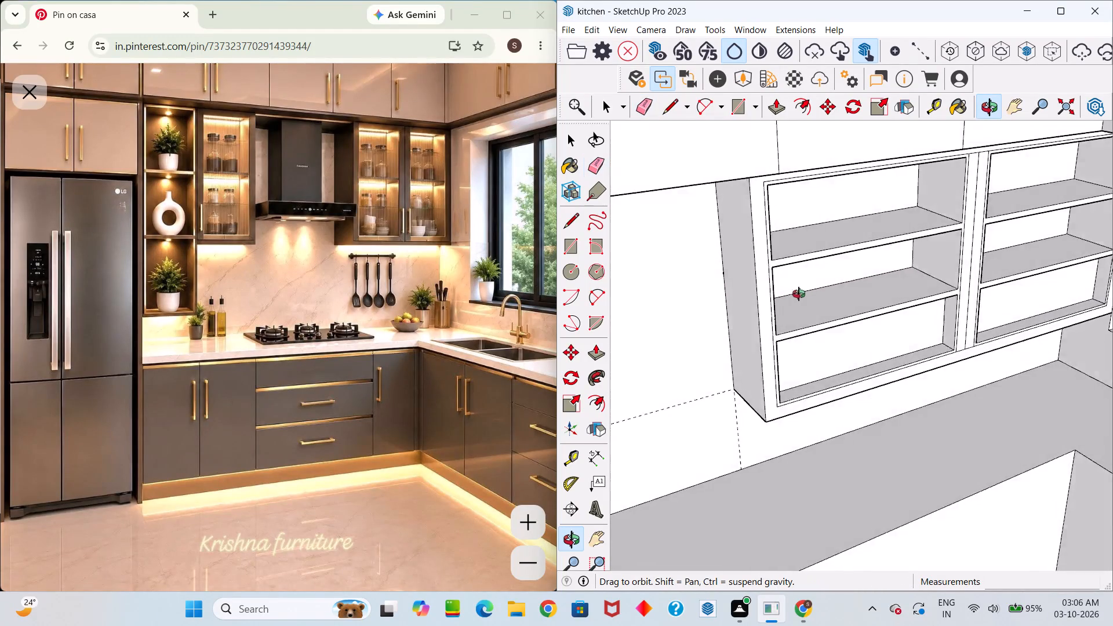
middle_drag(799, 294, 678, 274)
scroll(744, 205, up, 8)
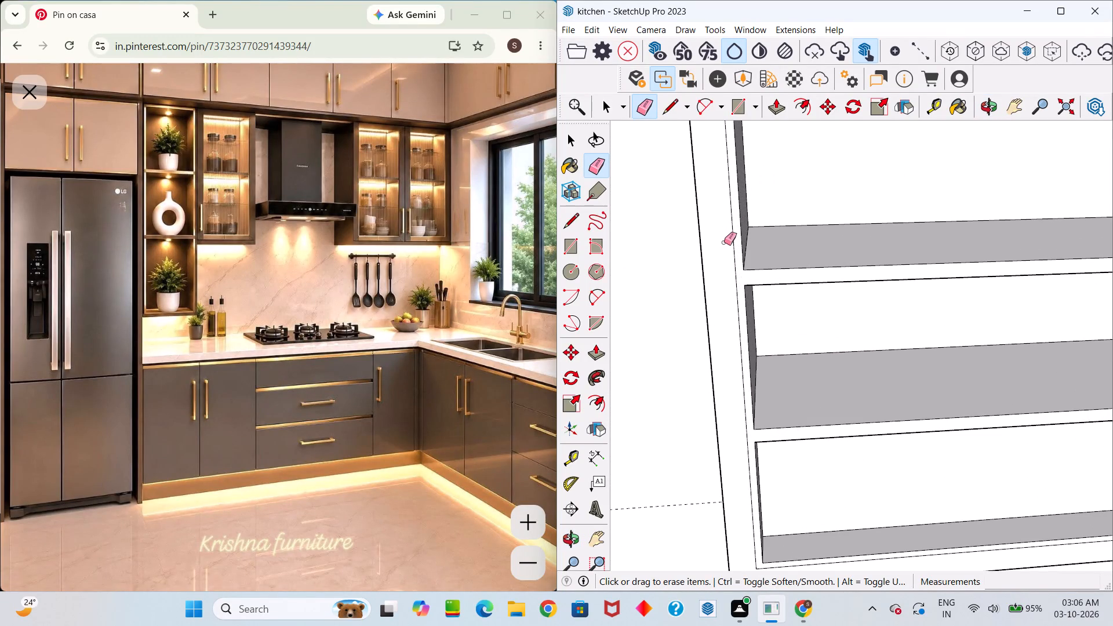
scroll(724, 242, down, 5)
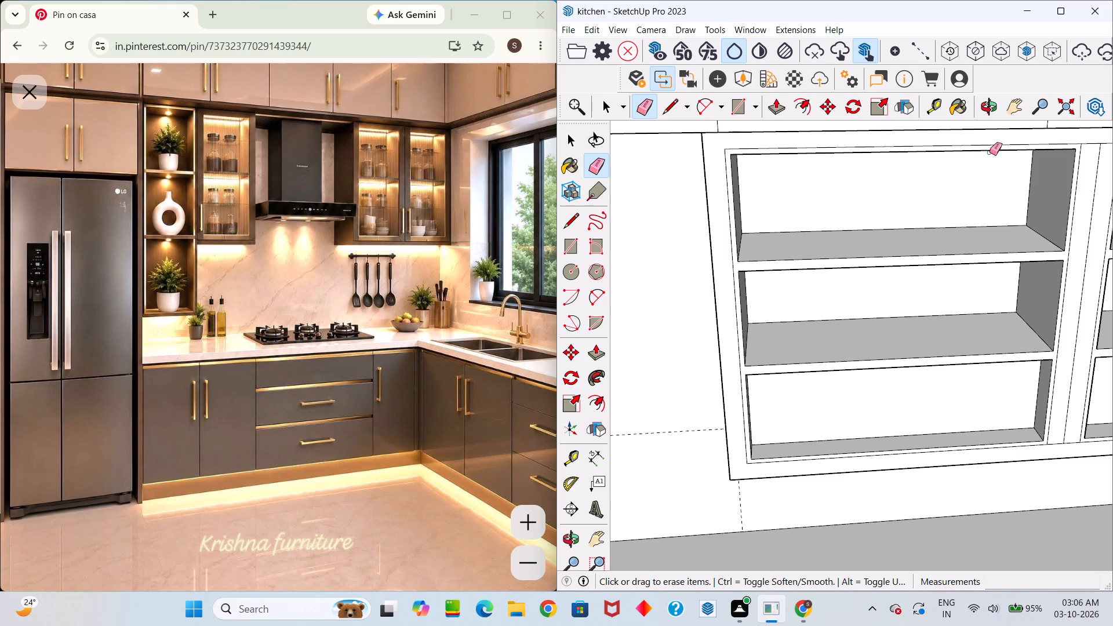
middle_drag(985, 156, 981, 158)
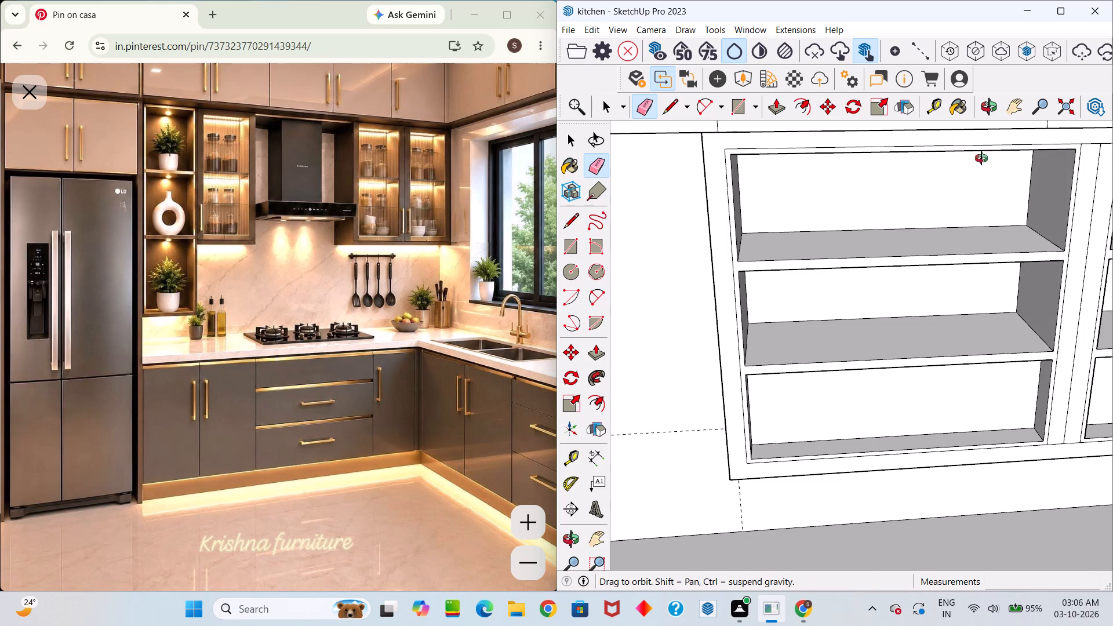
middle_drag(981, 158, 775, 241)
drag(944, 181, 775, 241)
middle_drag(941, 228, 943, 135)
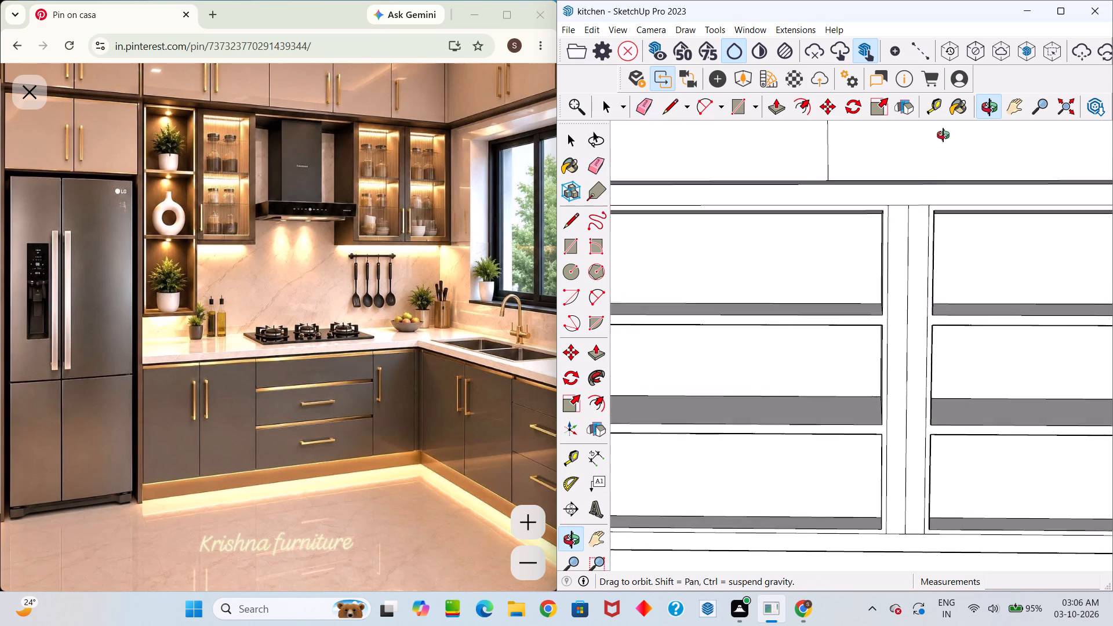
middle_drag(943, 135, 904, 0)
scroll(904, 122, up, 5)
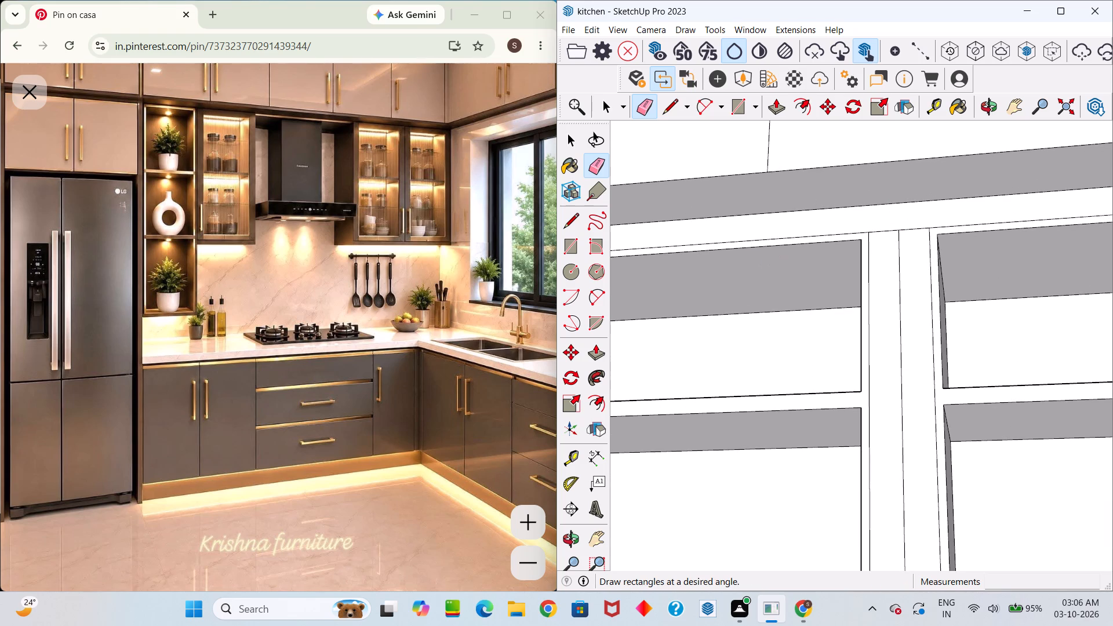
scroll(500, 221, down, 10)
scroll(900, 177, down, 6)
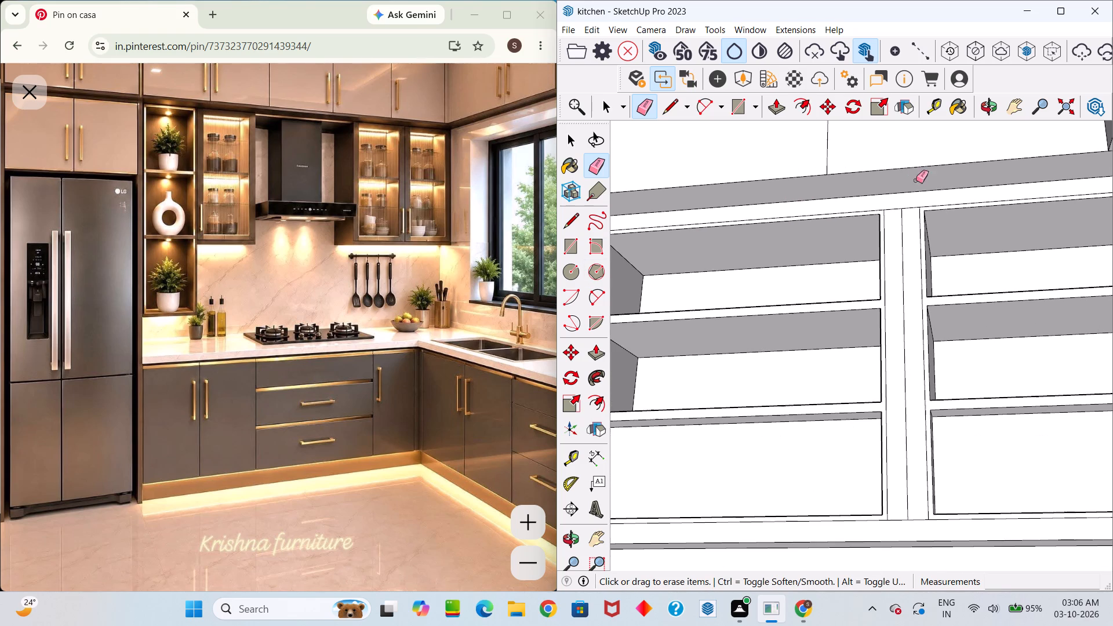
middle_drag(899, 236, 954, 436)
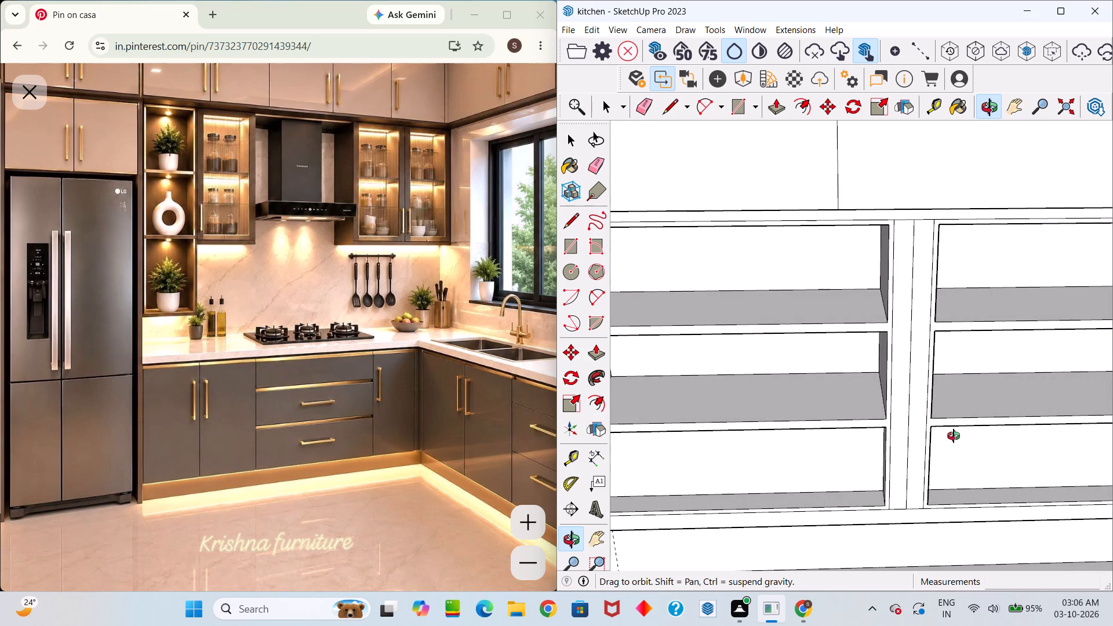
middle_drag(954, 436, 952, 436)
scroll(944, 440, down, 6)
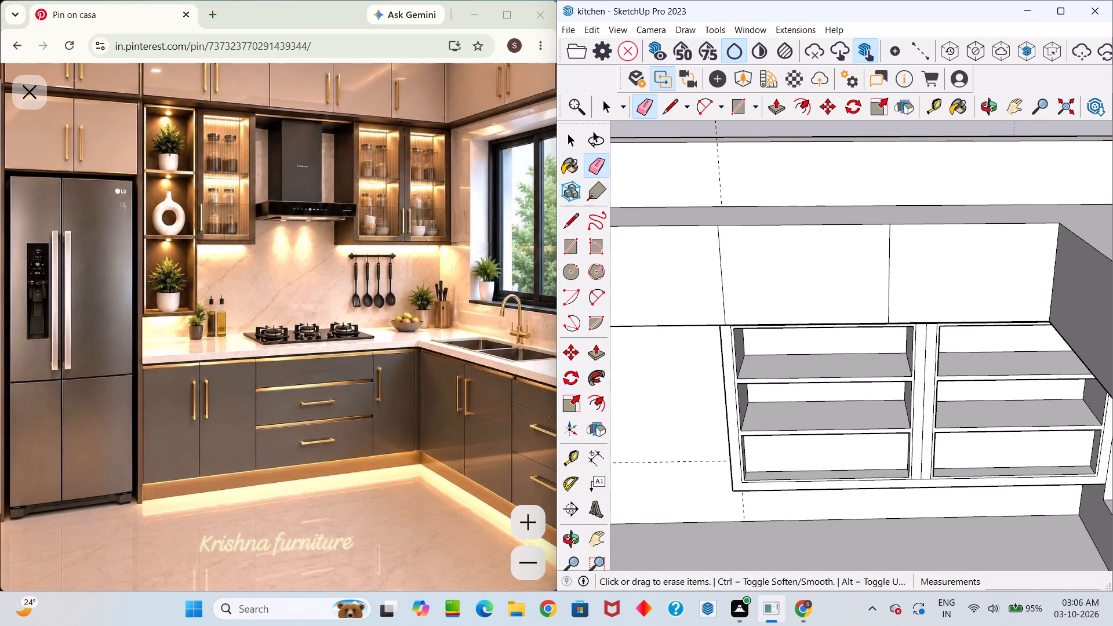
scroll(424, 321, up, 2)
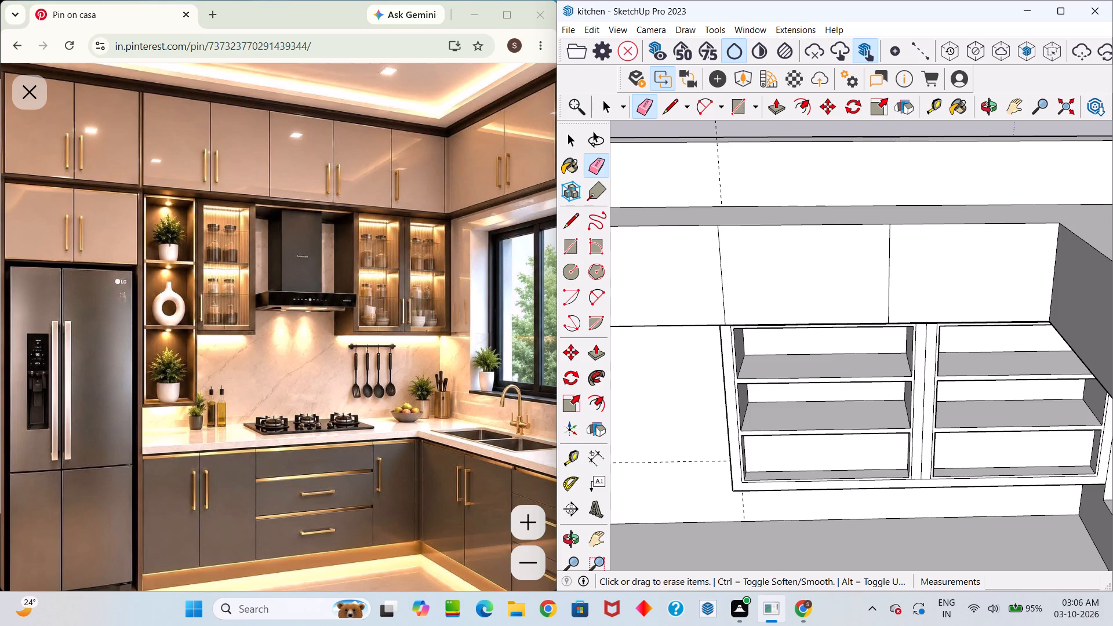
scroll(425, 263, down, 4)
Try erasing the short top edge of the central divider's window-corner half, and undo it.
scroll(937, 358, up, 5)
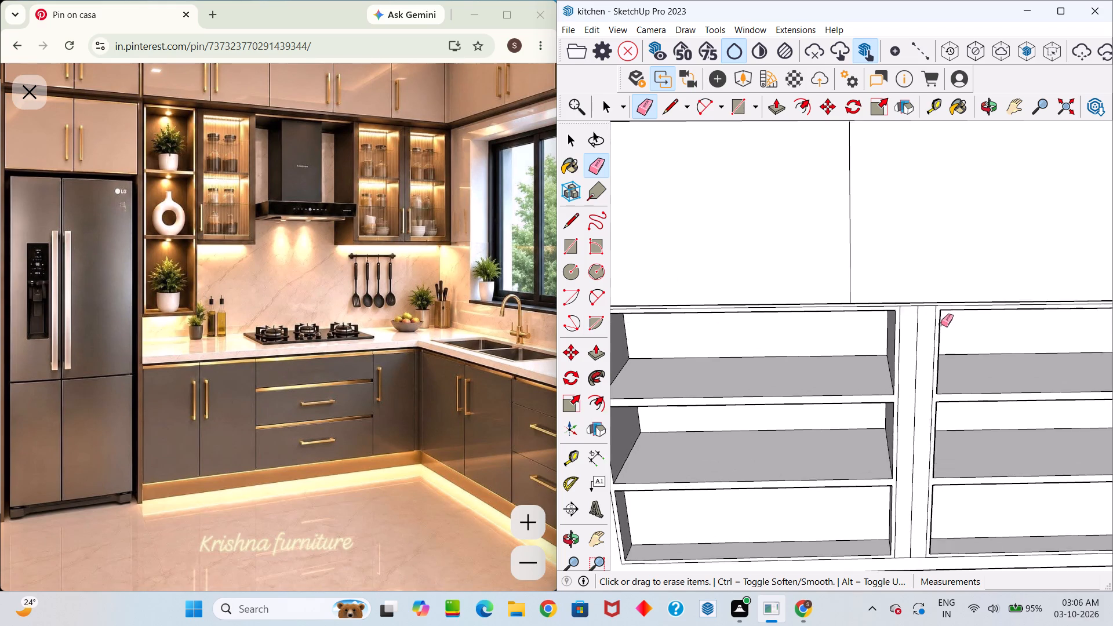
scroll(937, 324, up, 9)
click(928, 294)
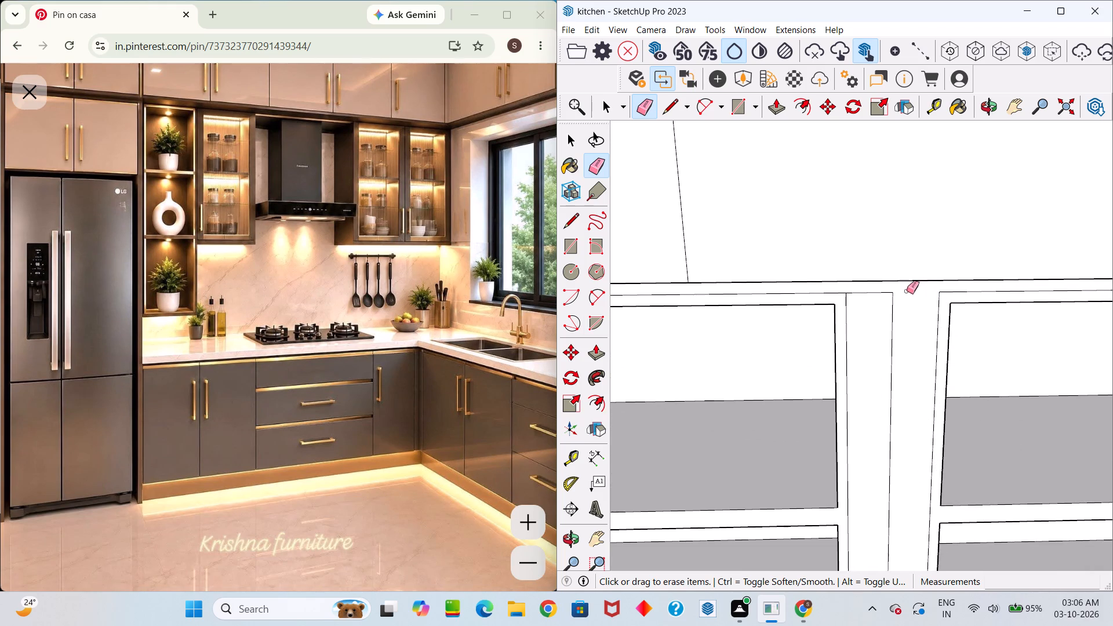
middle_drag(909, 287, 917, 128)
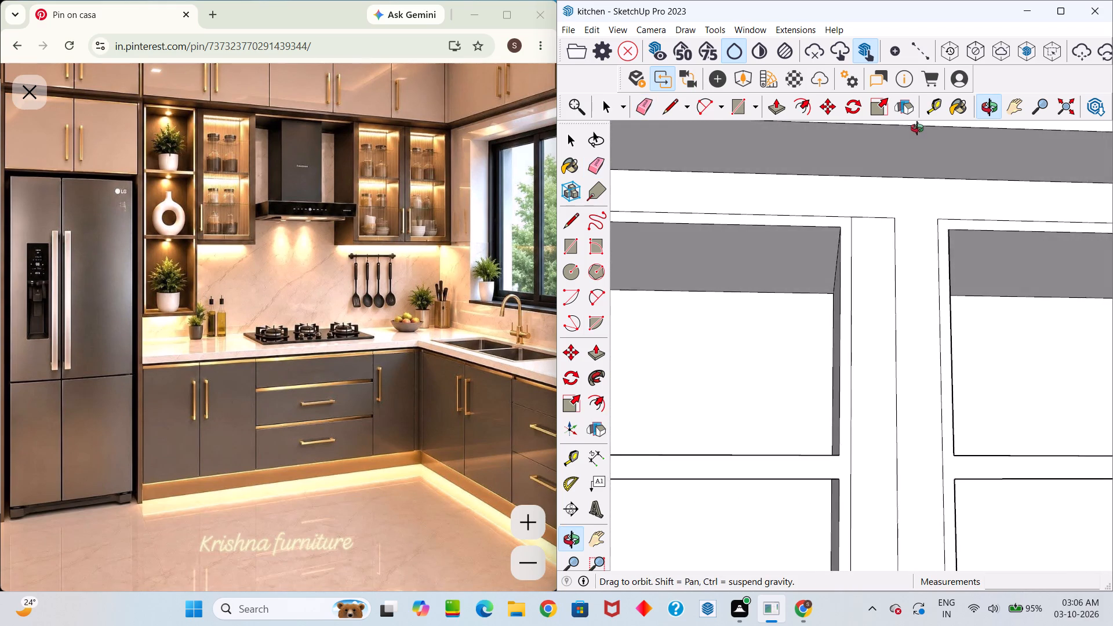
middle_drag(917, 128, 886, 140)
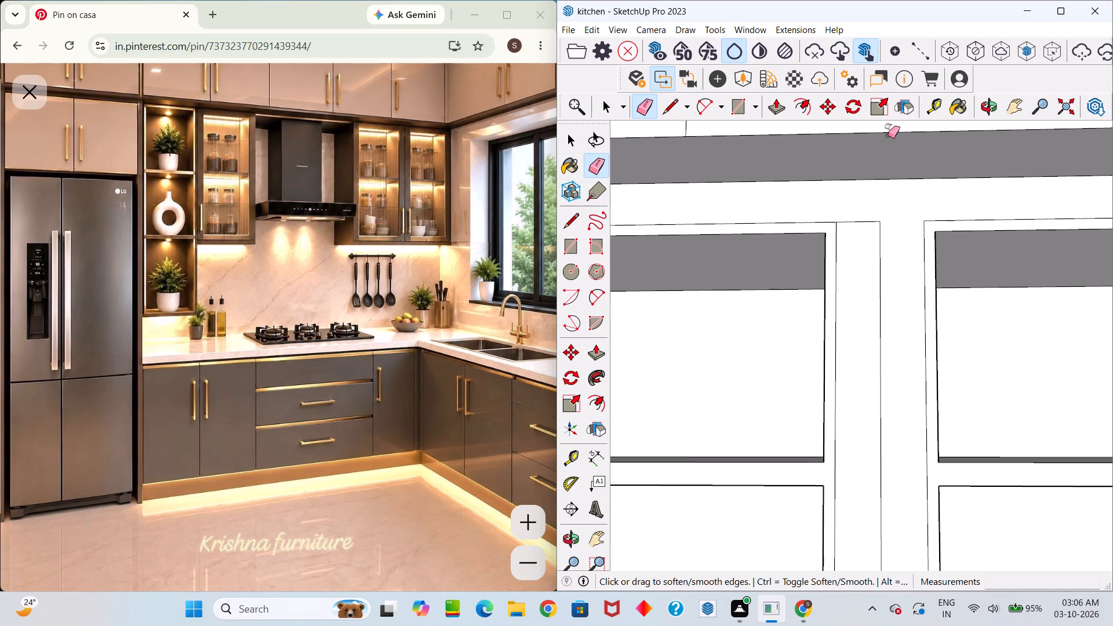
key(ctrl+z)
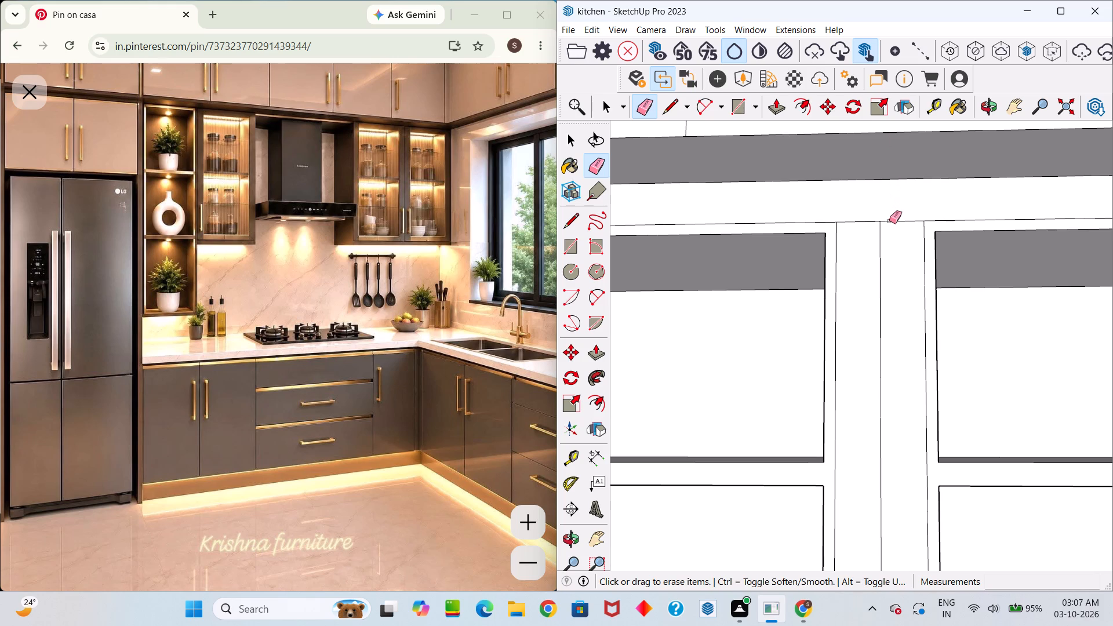
Extend the central divider's centre line and both side lines about 2" up across the top rail to the cabinet's top edge.
scroll(889, 229, down, 6)
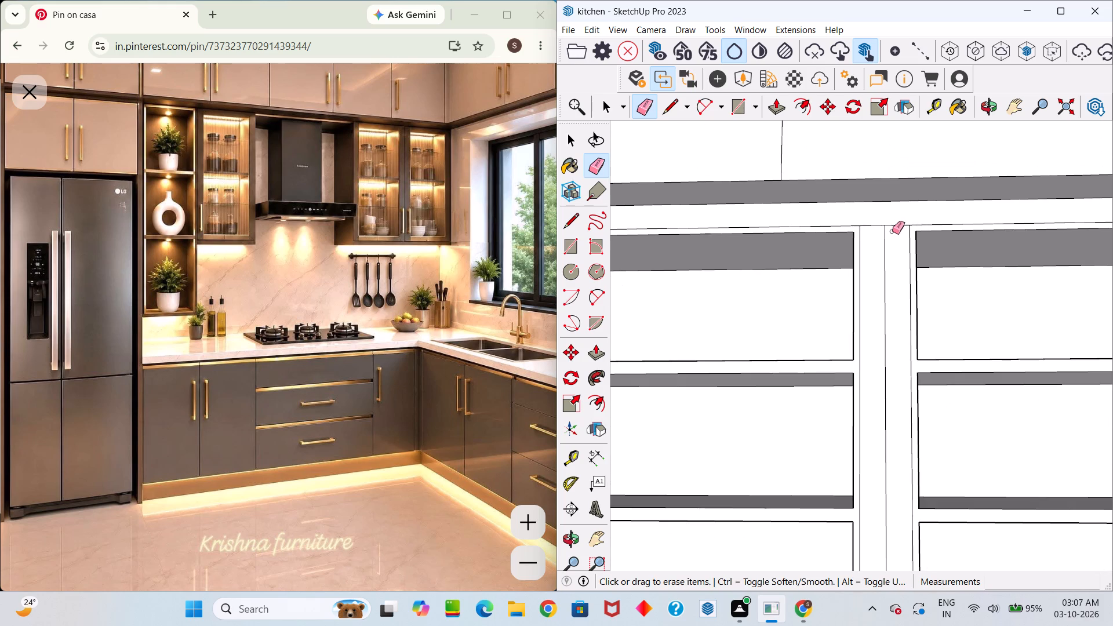
key(l)
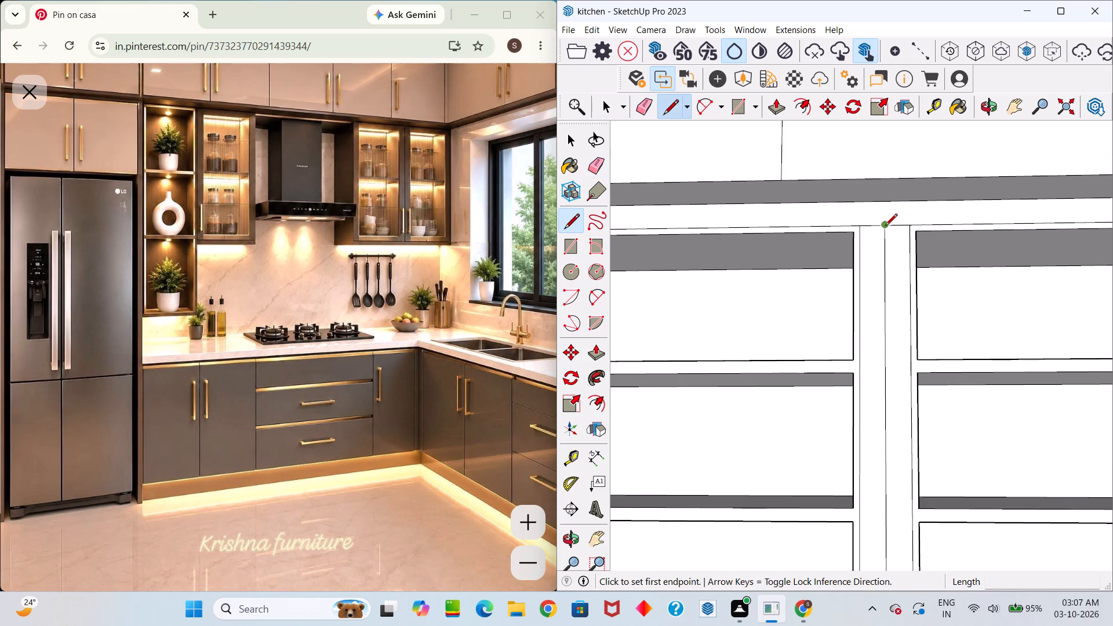
click(884, 225)
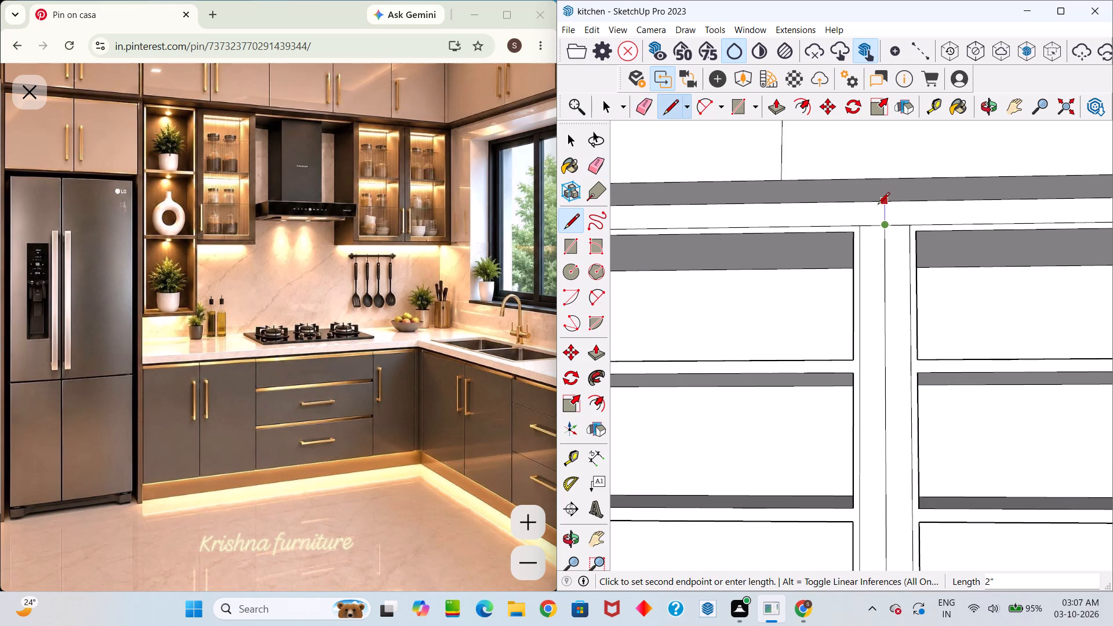
scroll(871, 206, up, 3)
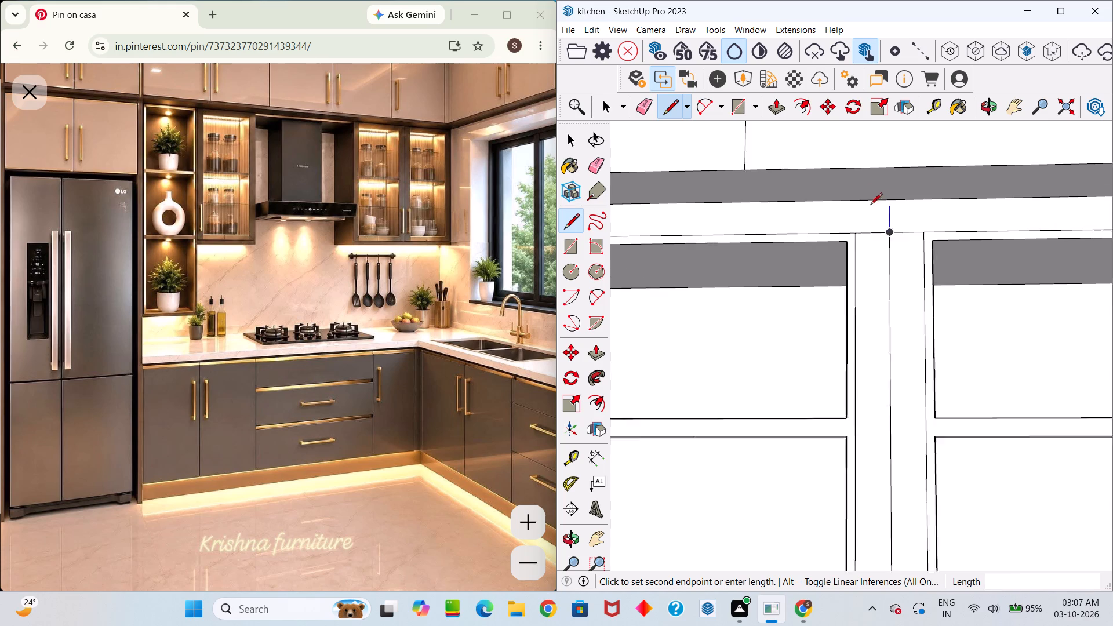
scroll(870, 206, up, 13)
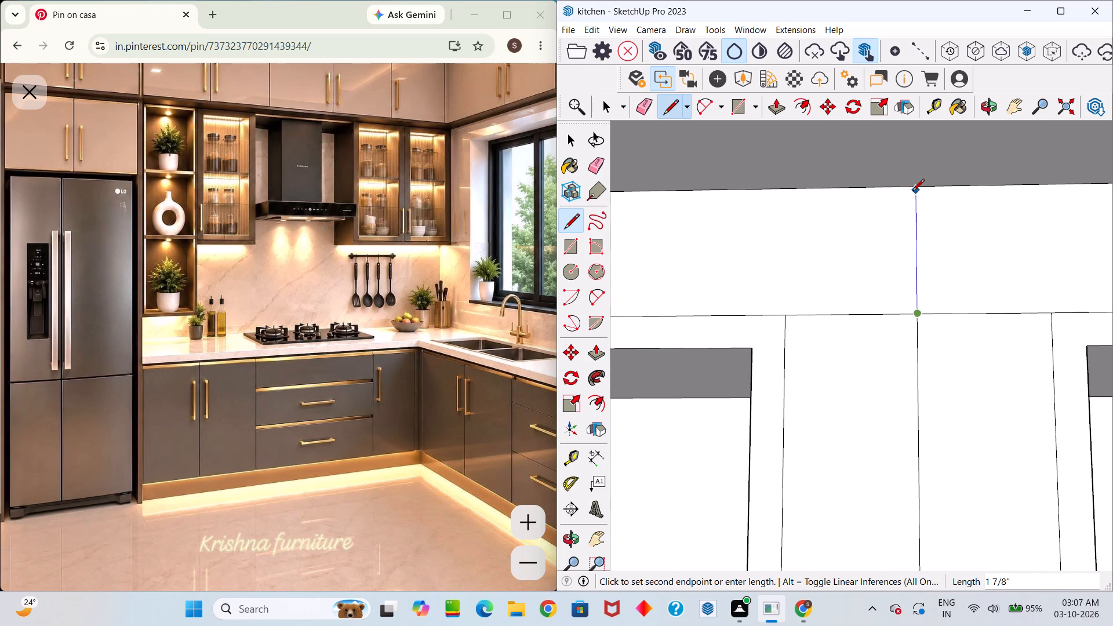
click(912, 187)
scroll(900, 228, down, 5)
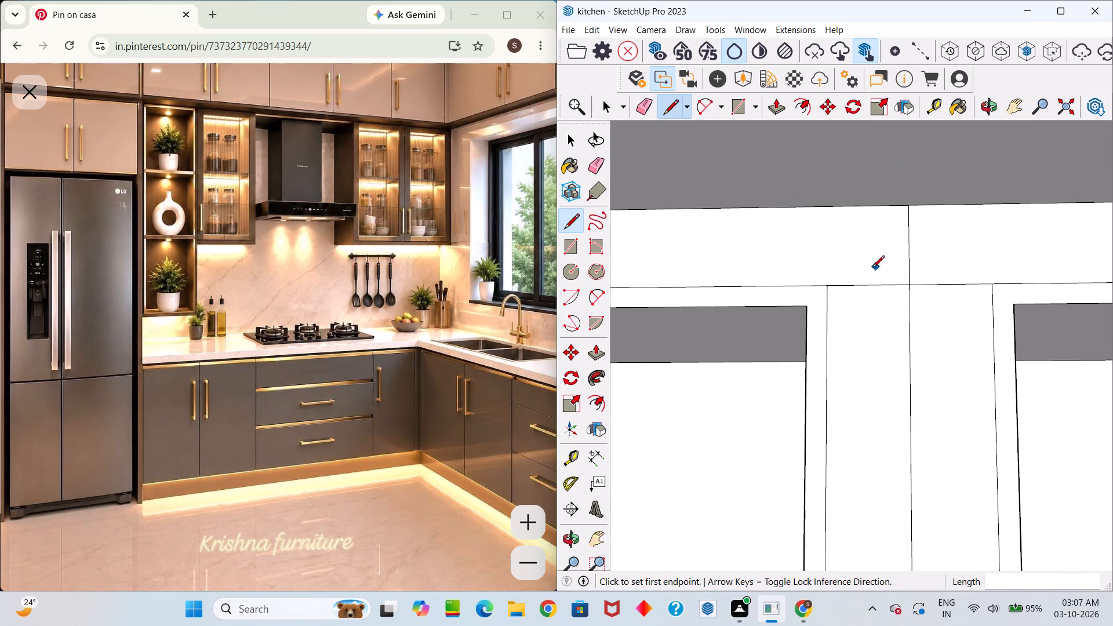
click(827, 281)
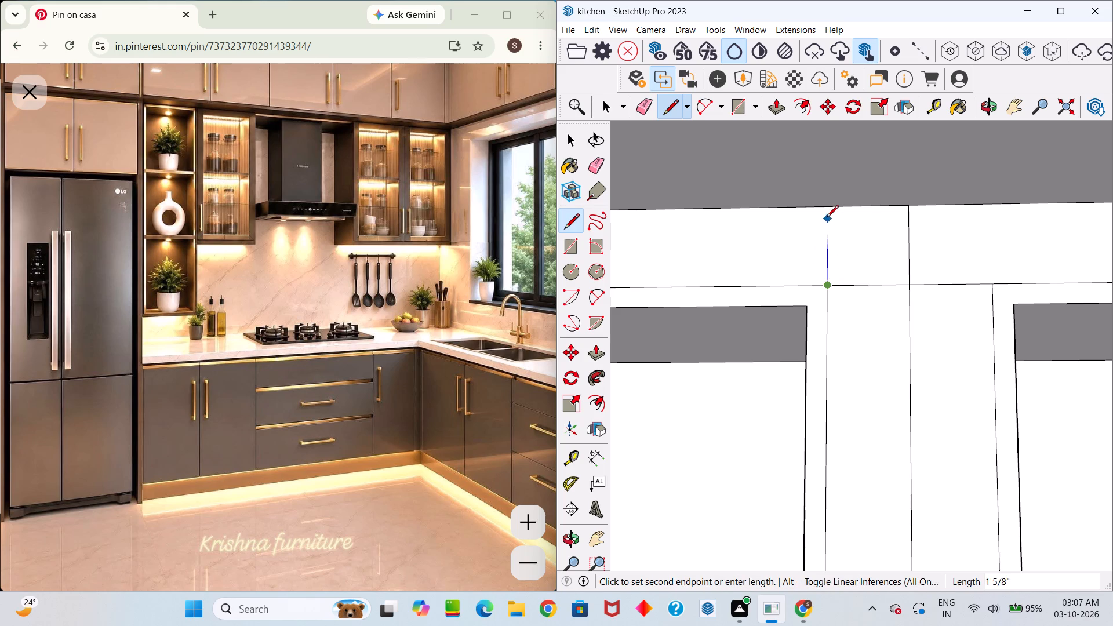
click(827, 212)
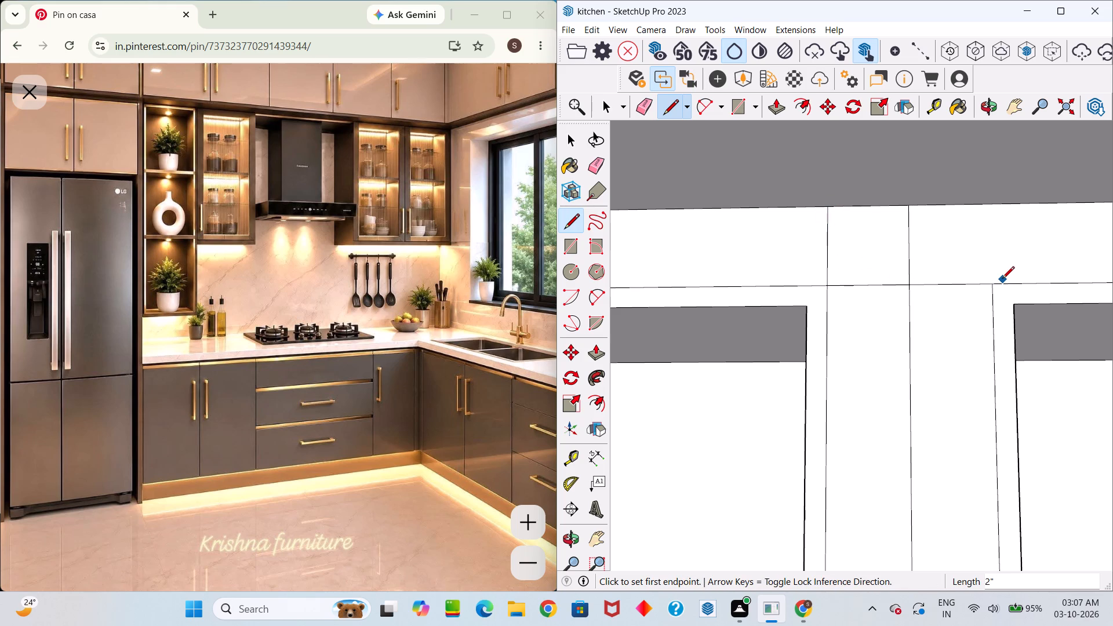
click(996, 283)
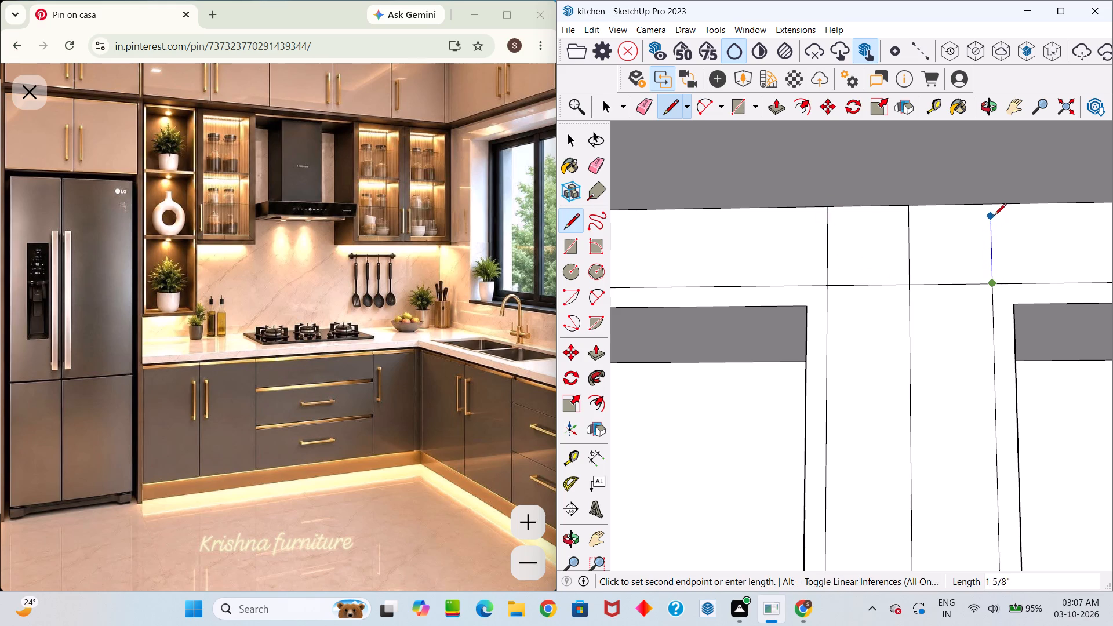
click(994, 207)
Erase the inner horizontal line along the top rail over both bays, including its two short pieces across the central divider.
scroll(981, 231, down, 11)
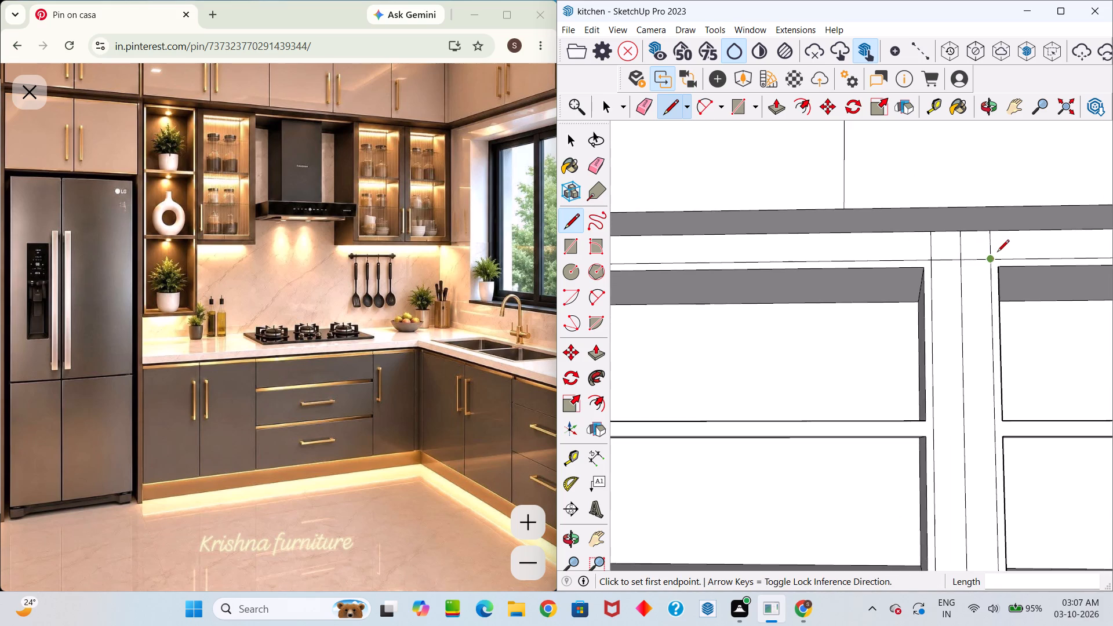
scroll(999, 252, down, 6)
middle_drag(995, 274, 1006, 354)
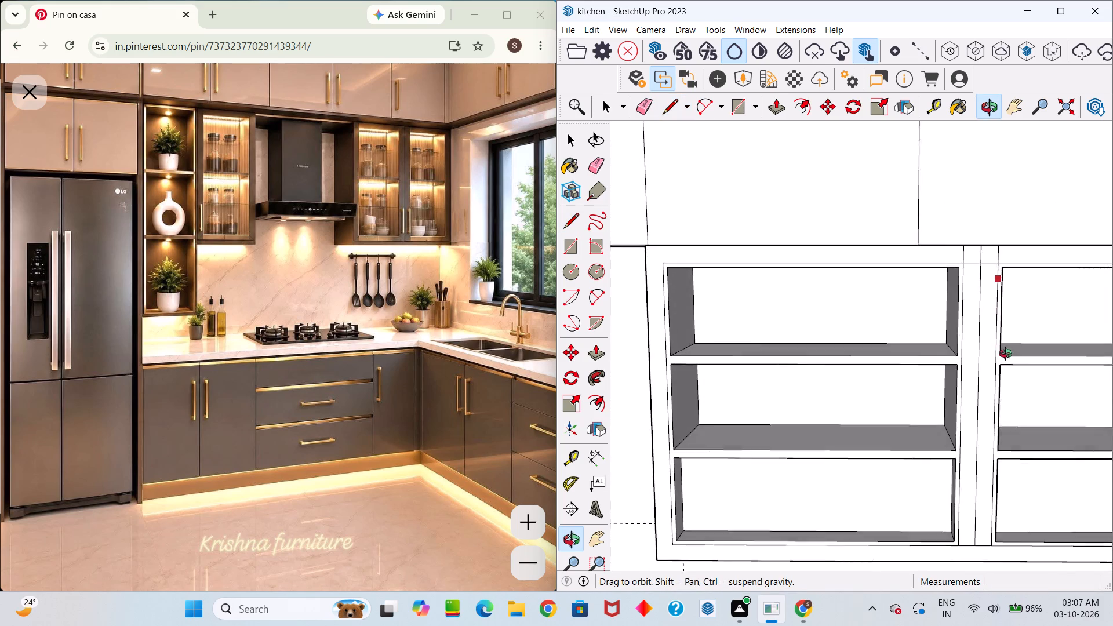
middle_drag(1006, 354, 1006, 358)
scroll(1007, 358, down, 4)
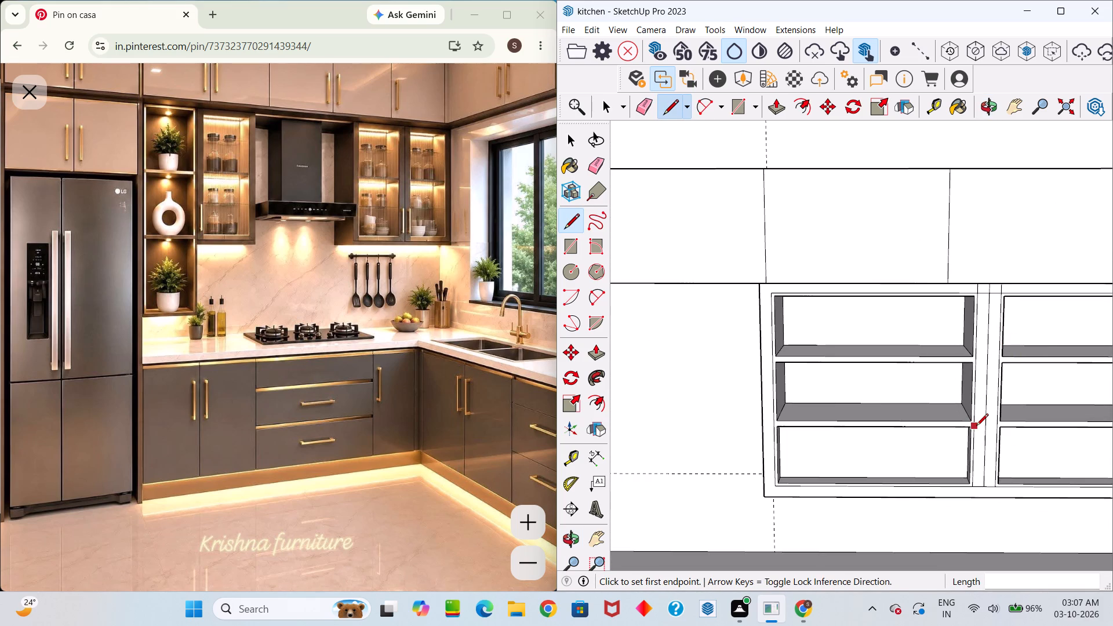
scroll(977, 445, up, 5)
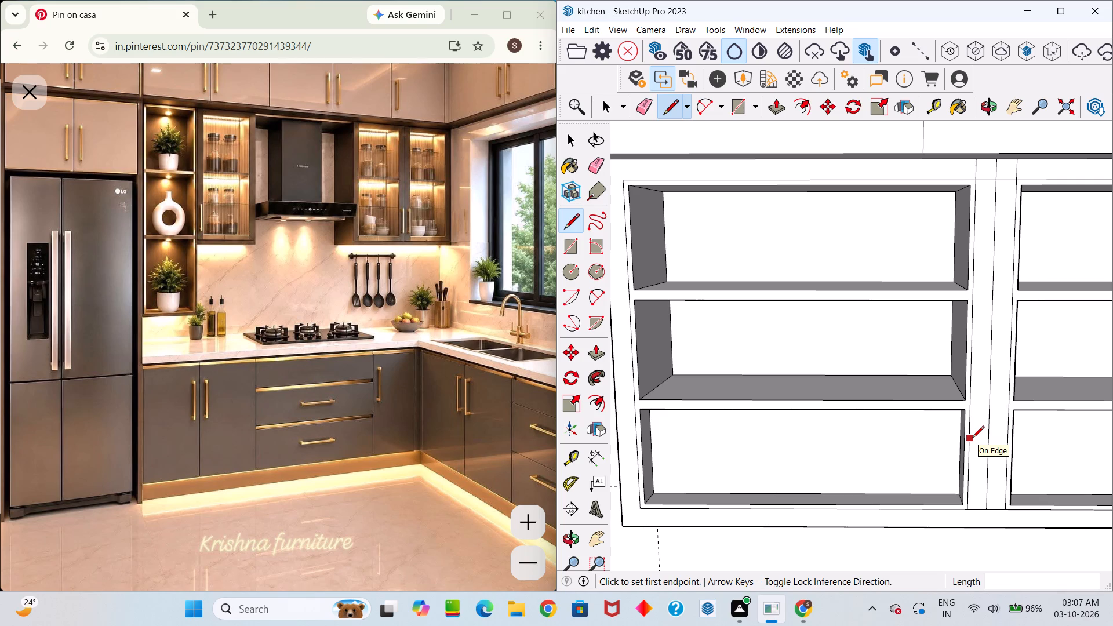
scroll(972, 439, down, 3)
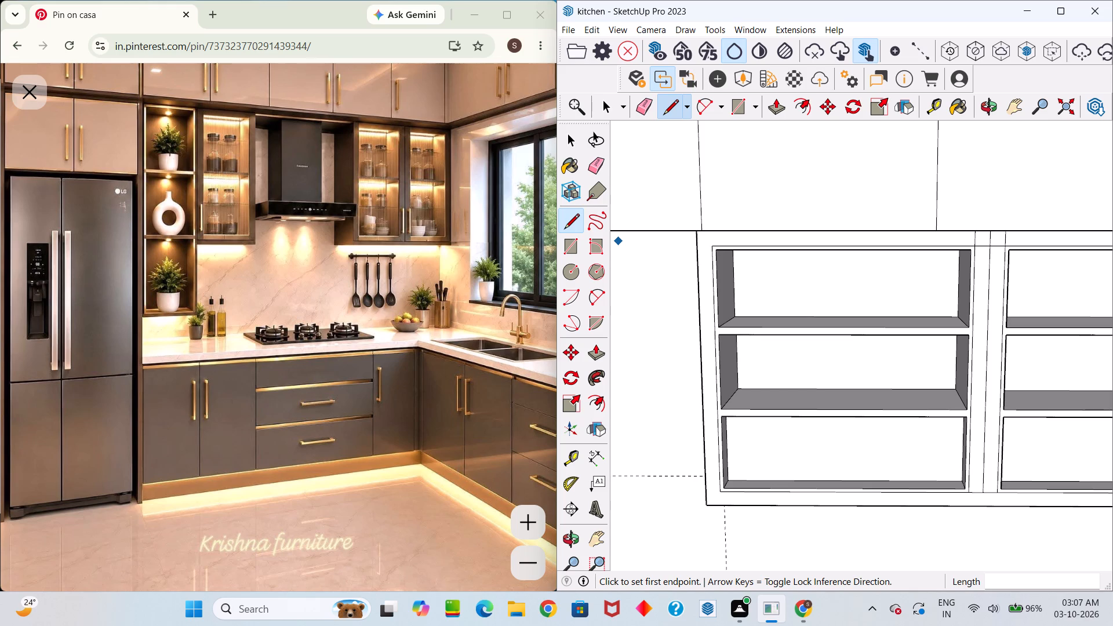
key(e)
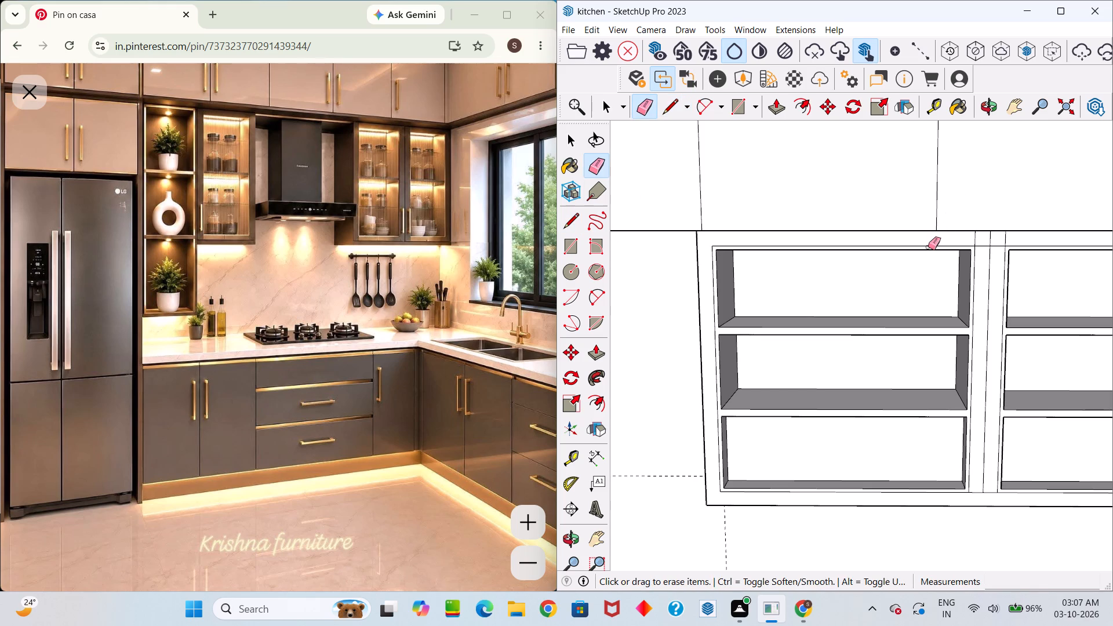
scroll(925, 243, up, 6)
click(922, 248)
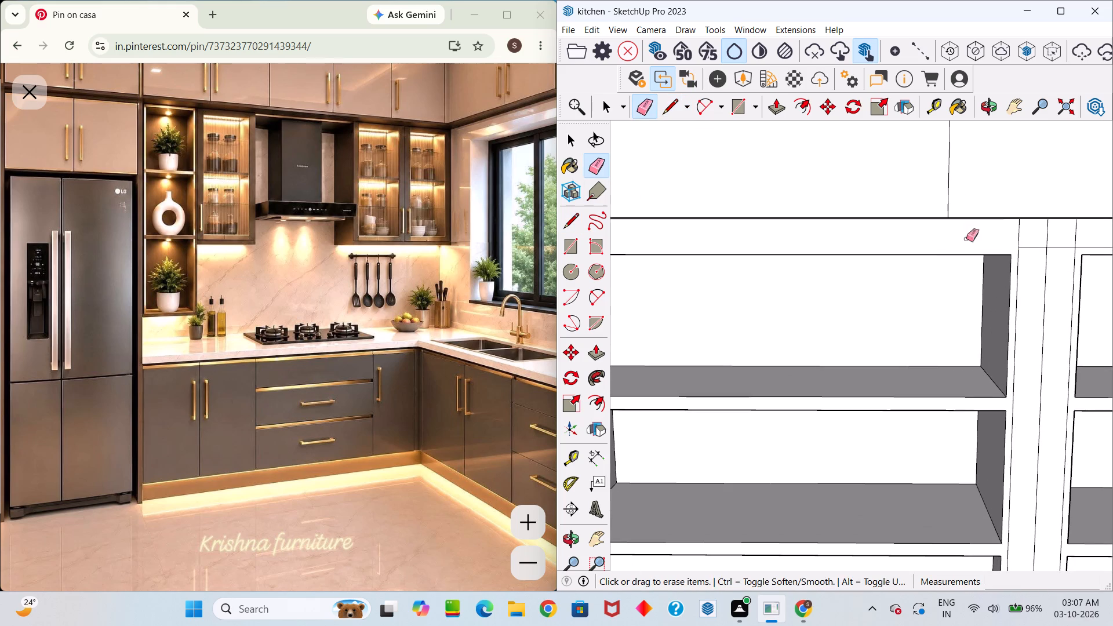
drag(1035, 244, 1039, 254)
drag(1062, 246, 1062, 255)
click(1095, 246)
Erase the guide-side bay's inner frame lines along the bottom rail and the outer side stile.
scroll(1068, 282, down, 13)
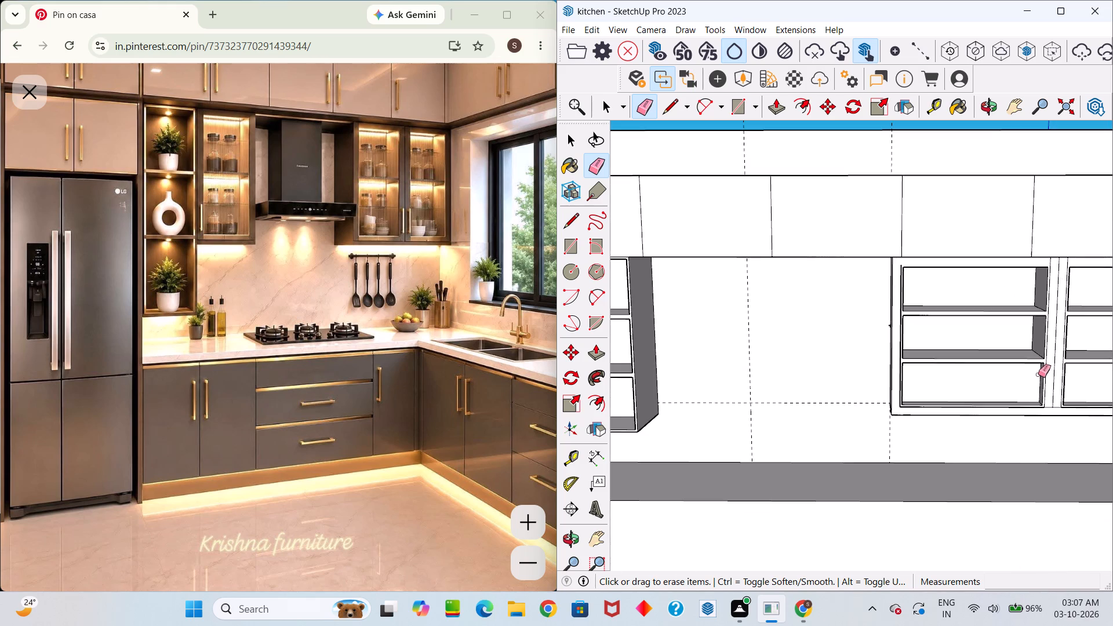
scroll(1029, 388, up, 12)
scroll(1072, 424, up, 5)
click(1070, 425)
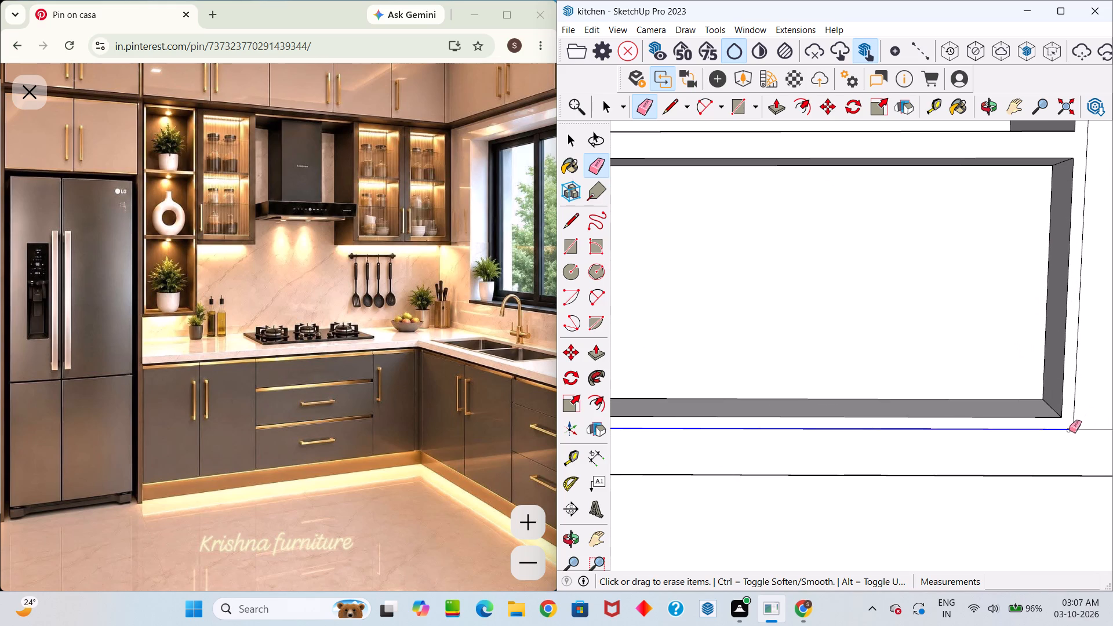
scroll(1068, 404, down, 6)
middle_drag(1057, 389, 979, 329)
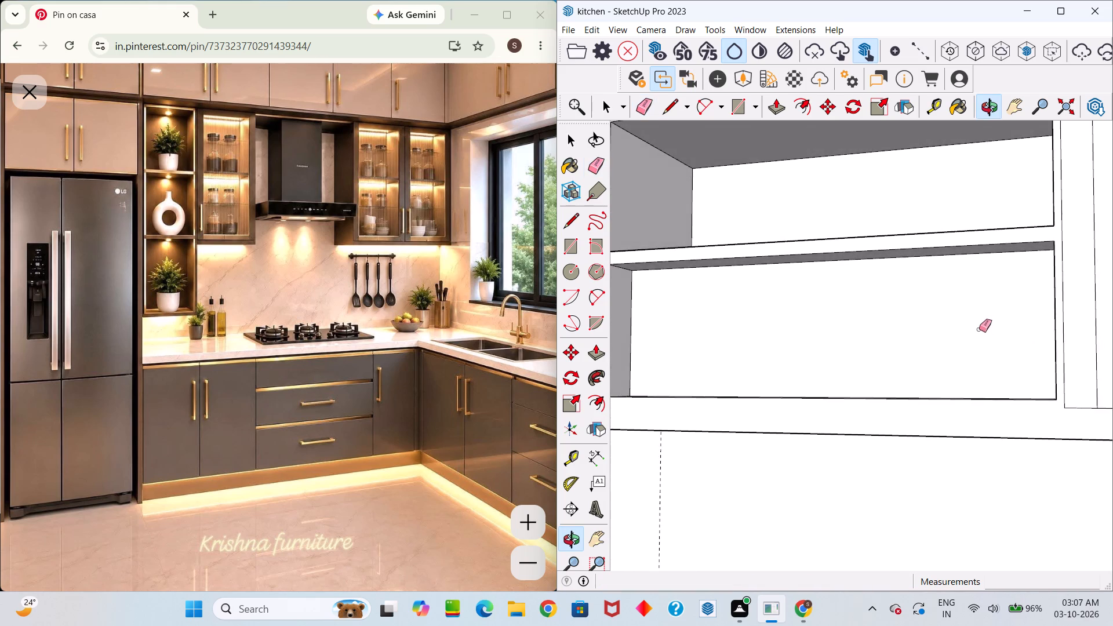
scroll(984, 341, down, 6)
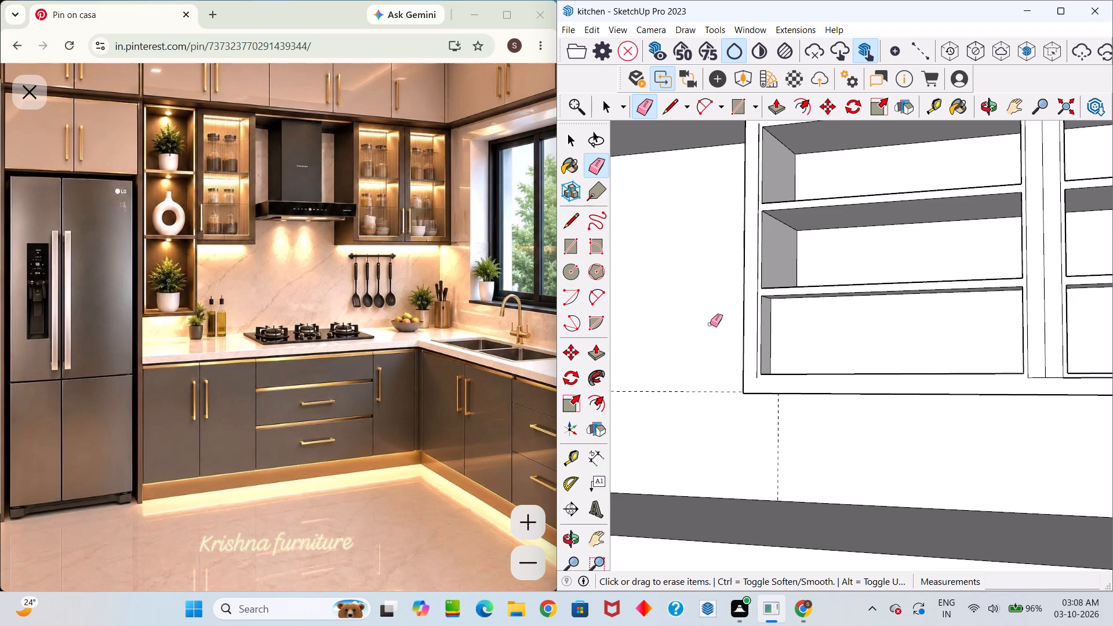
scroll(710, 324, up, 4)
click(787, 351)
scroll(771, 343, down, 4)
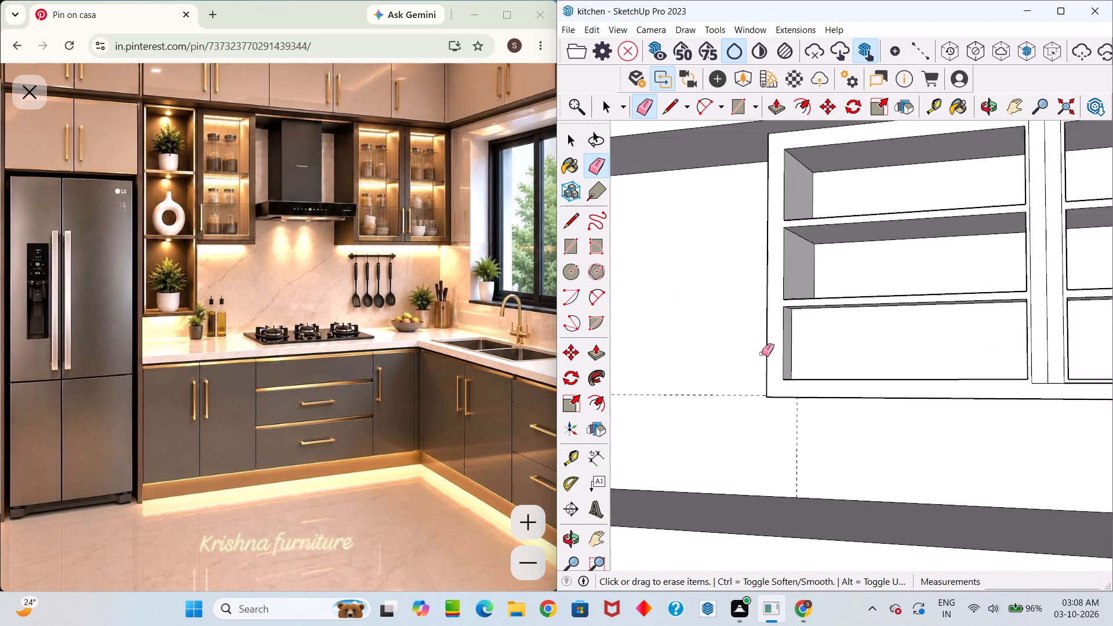
Examine the central divider's base and the cabinet's lower frame on both bays from several angles.
scroll(762, 354, down, 9)
scroll(835, 344, up, 19)
scroll(701, 344, up, 7)
middle_drag(922, 297, 763, 282)
drag(922, 297, 763, 282)
middle_drag(799, 323, 998, 361)
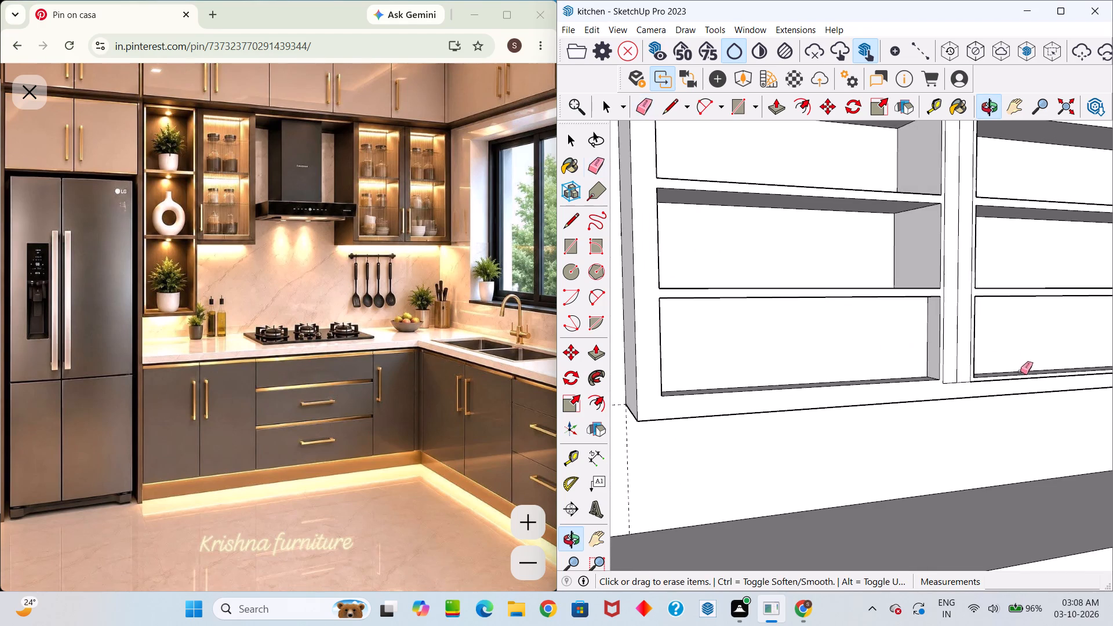
scroll(1002, 387, up, 12)
middle_drag(896, 351, 637, 351)
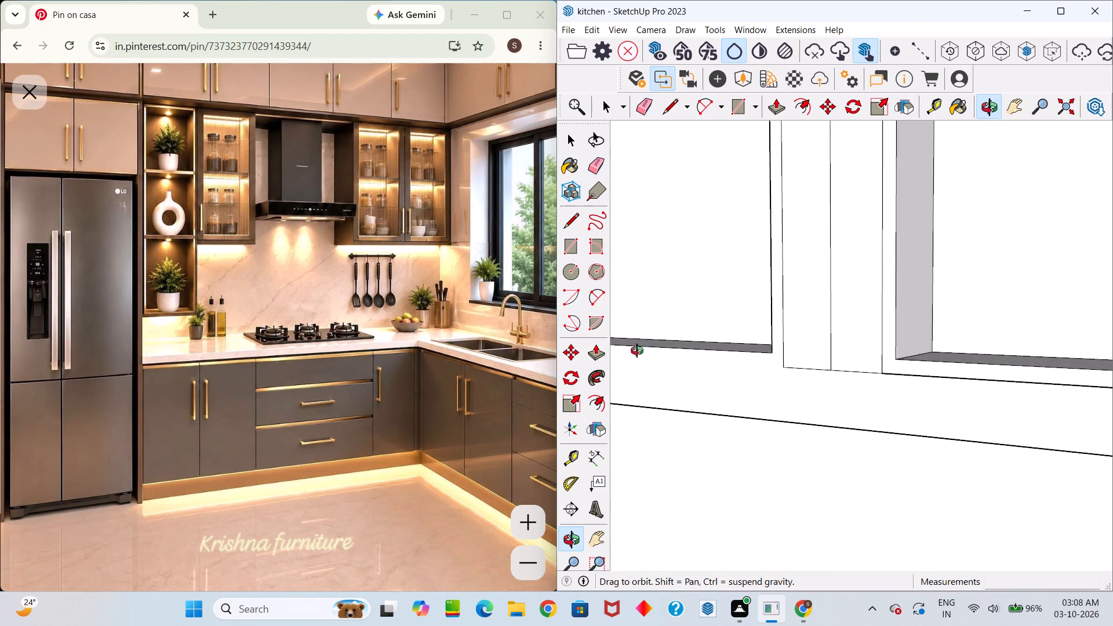
middle_drag(637, 351, 624, 350)
scroll(666, 351, down, 7)
middle_drag(681, 344, 783, 376)
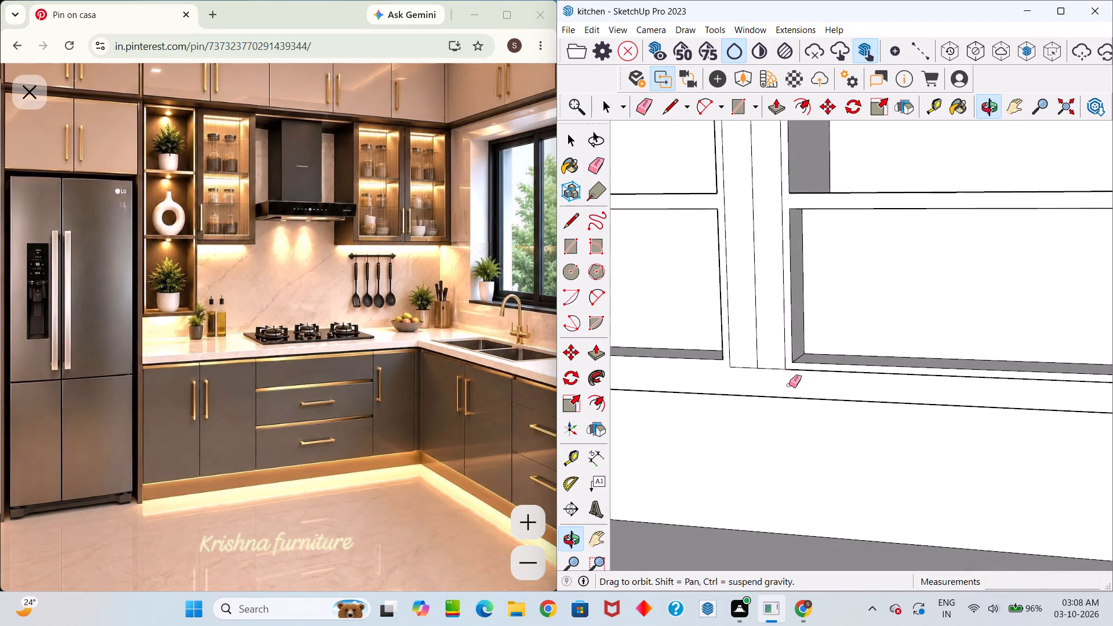
scroll(799, 377, up, 4)
scroll(801, 376, down, 11)
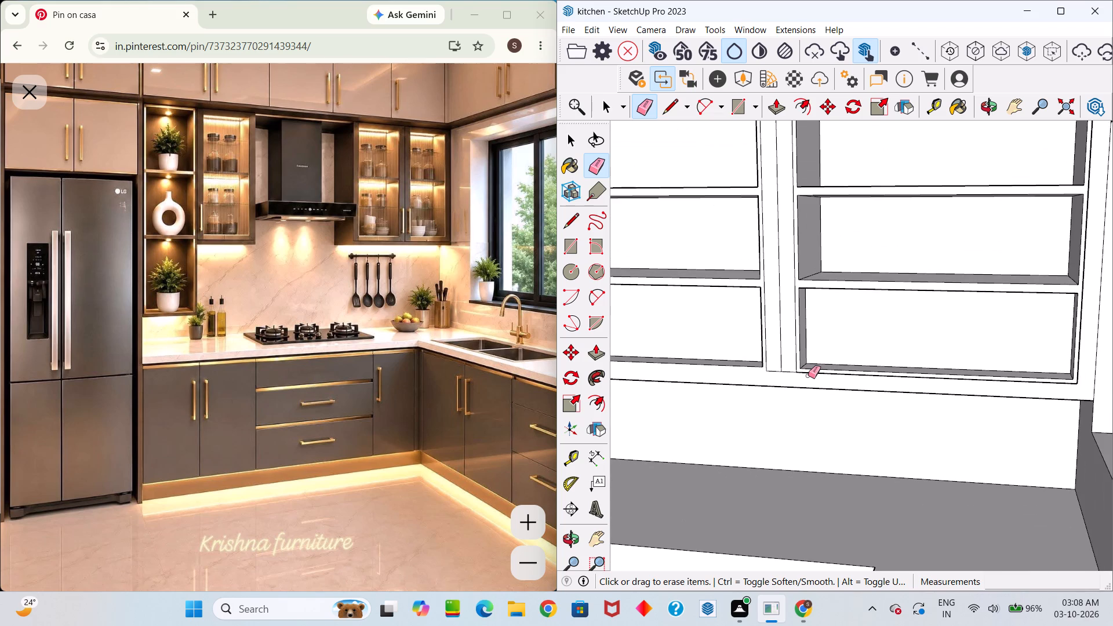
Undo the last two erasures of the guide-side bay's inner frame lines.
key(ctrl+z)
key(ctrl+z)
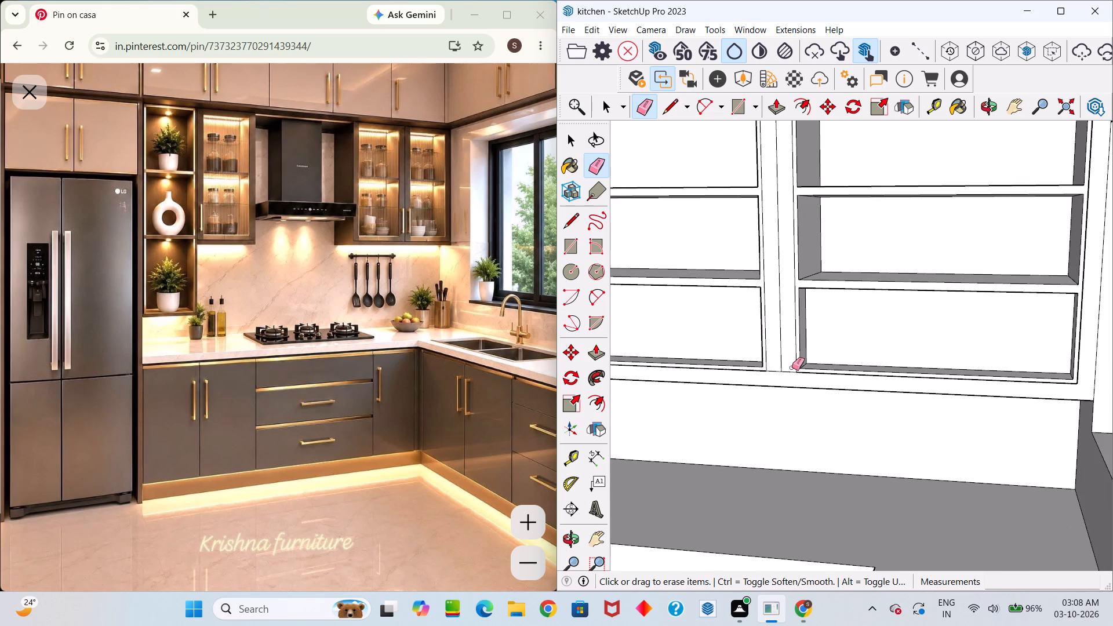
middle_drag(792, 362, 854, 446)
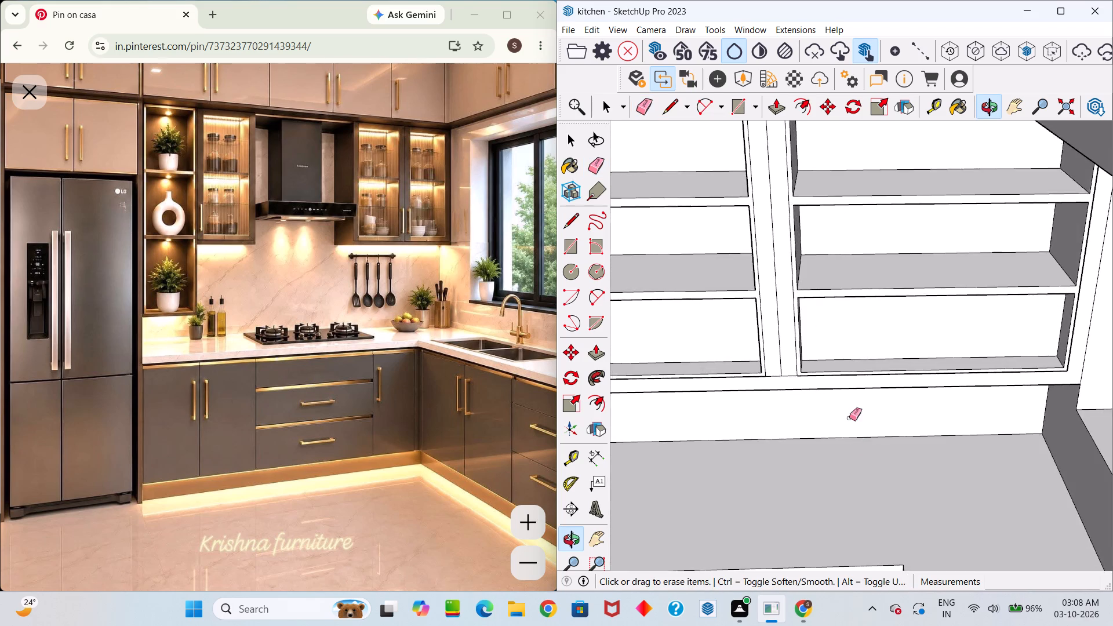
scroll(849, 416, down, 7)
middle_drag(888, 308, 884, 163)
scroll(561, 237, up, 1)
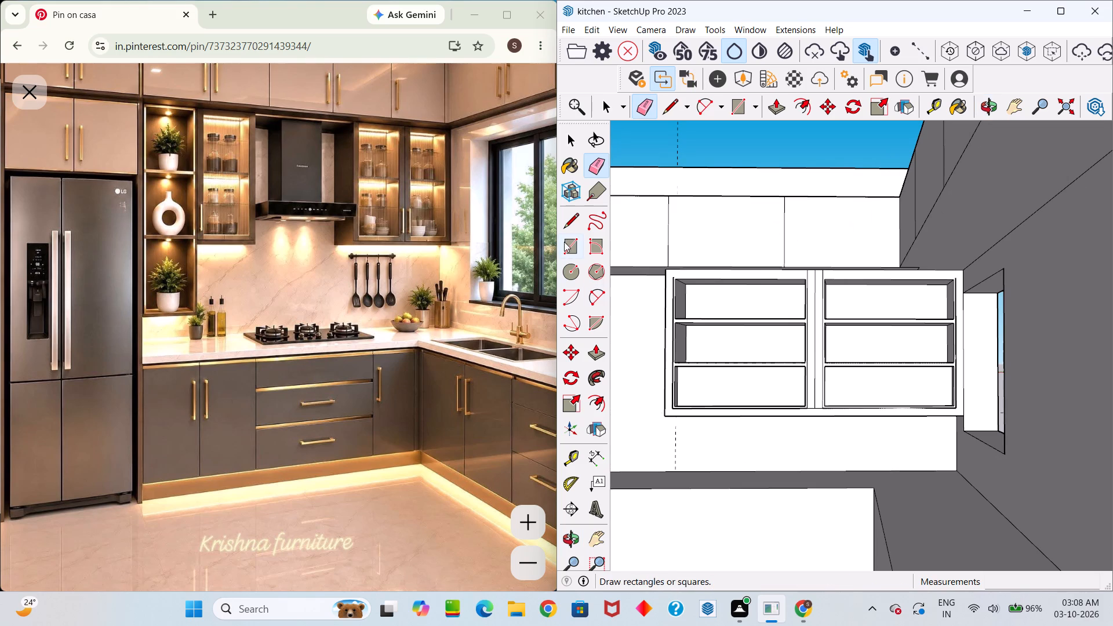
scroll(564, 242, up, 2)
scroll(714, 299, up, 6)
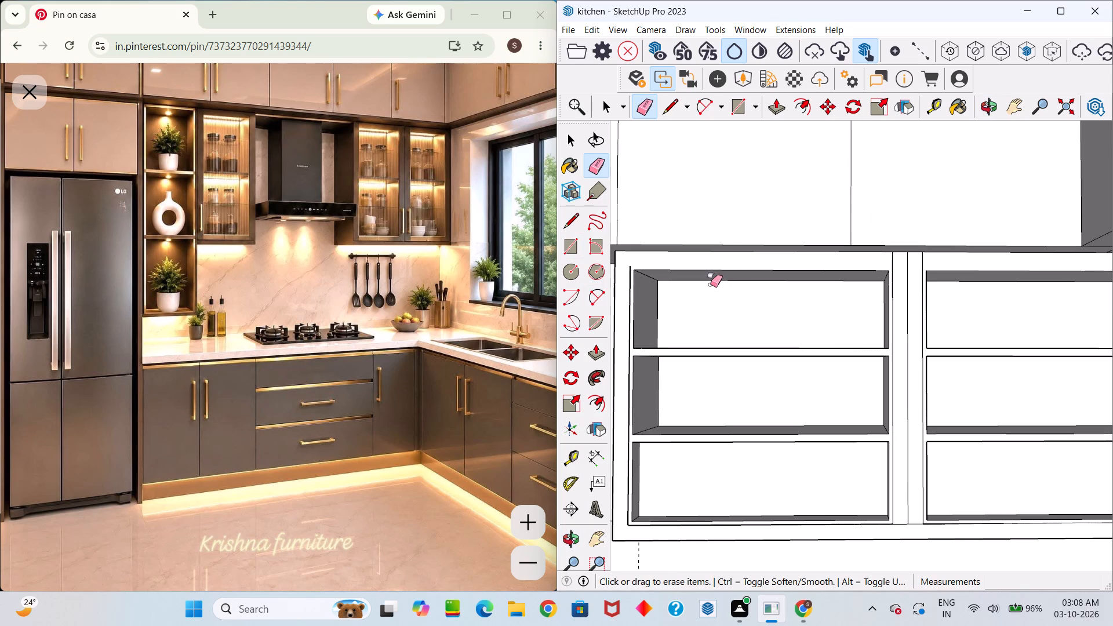
Undo the erasures of the inner horizontal line along the top rail over both bays and across the central divider.
key(ctrl+z)
key(ctrl+z)
key(ctrl+z)
key(ctrl+z)
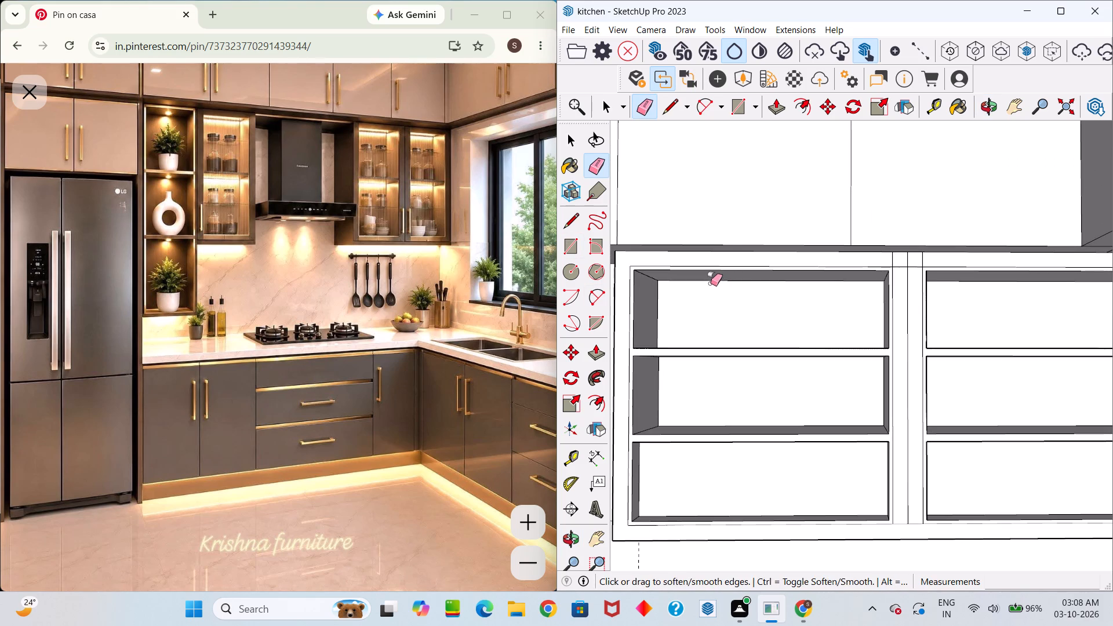
Examine the two-bay wall cabinet's frame lines along the top rail, outer stiles and central divider from several angles.
scroll(899, 265, up, 4)
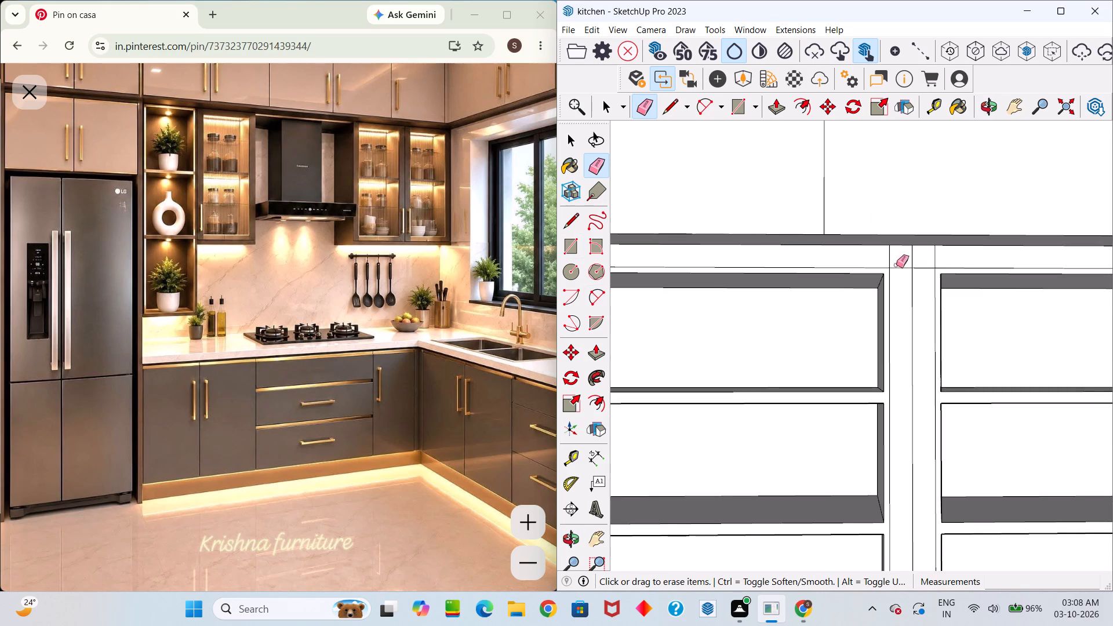
middle_drag(899, 257, 915, 322)
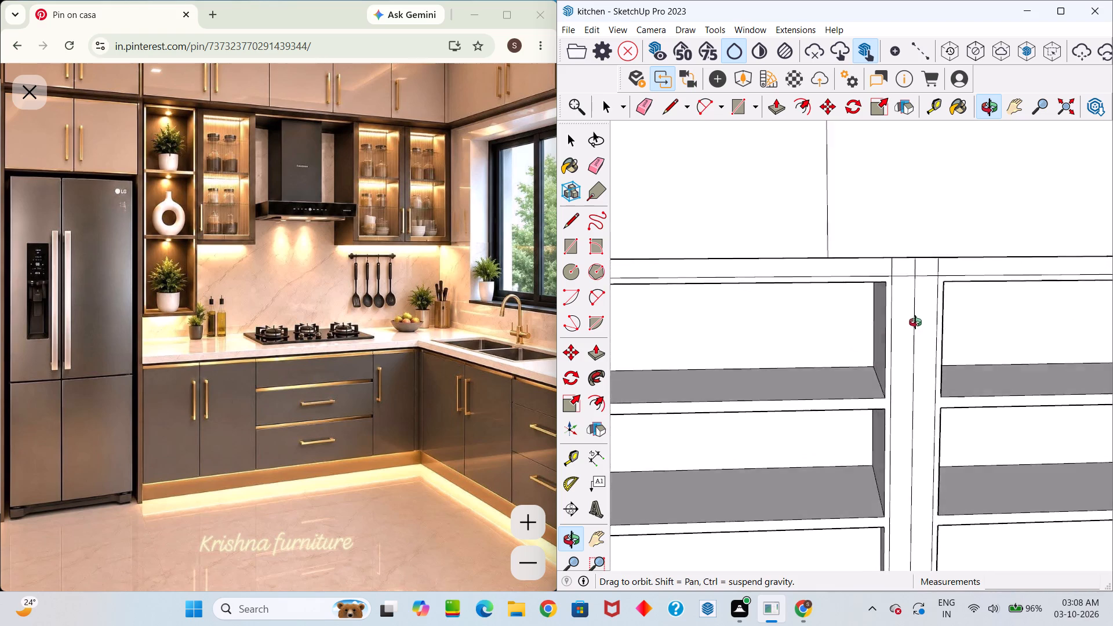
middle_drag(915, 322, 925, 295)
scroll(925, 296, down, 5)
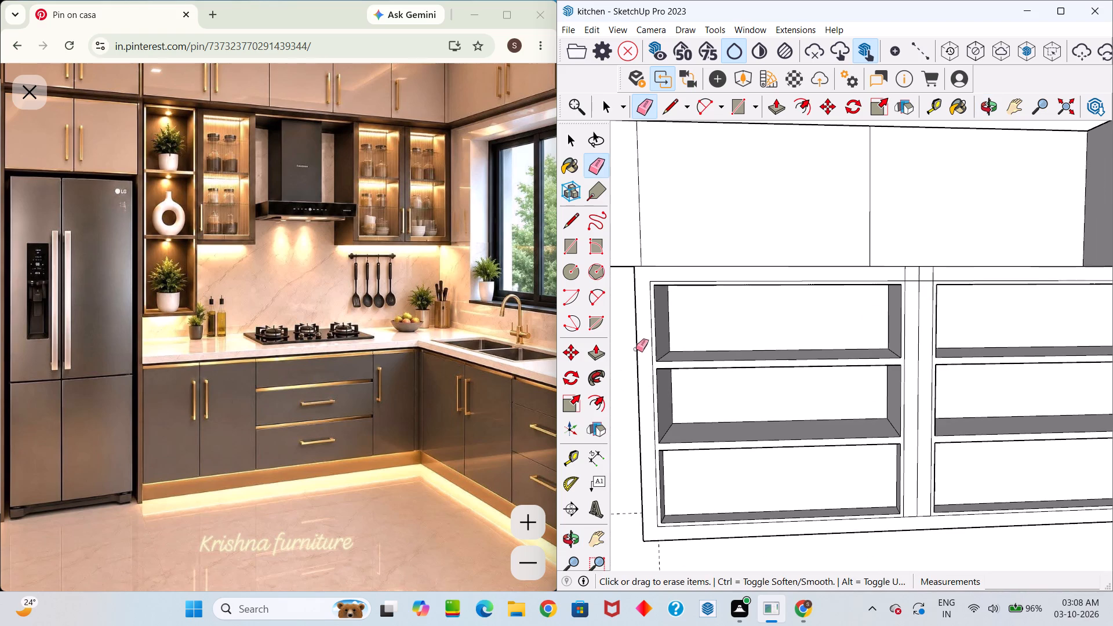
scroll(649, 347, up, 15)
middle_drag(673, 391, 692, 453)
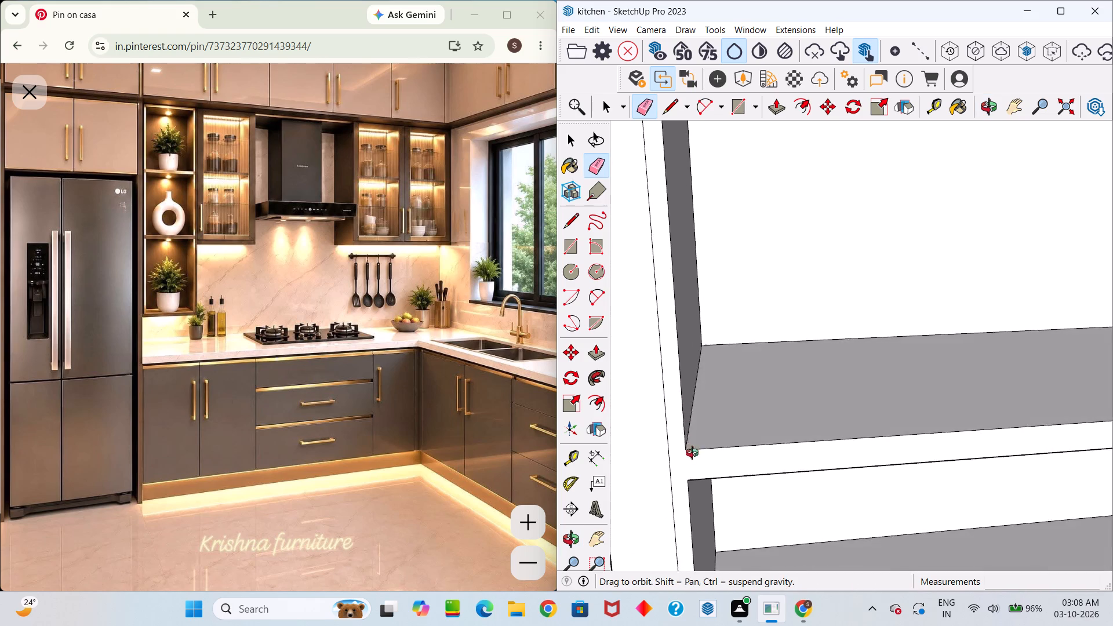
middle_drag(692, 453, 702, 560)
middle_click(702, 560)
scroll(699, 521, down, 6)
middle_drag(703, 447, 706, 242)
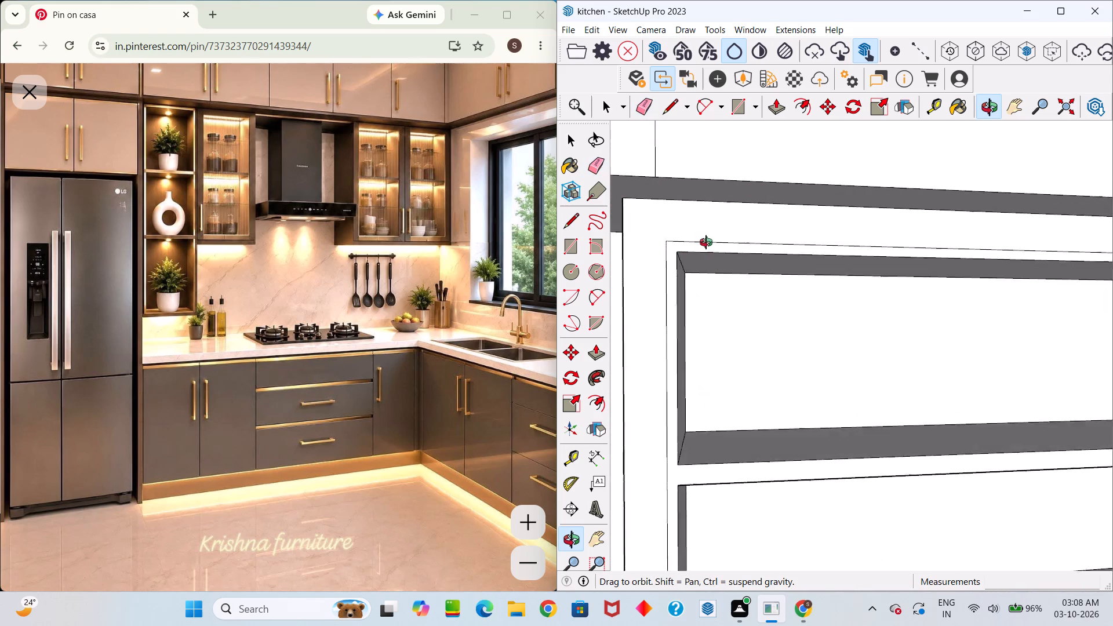
middle_drag(706, 242, 866, 202)
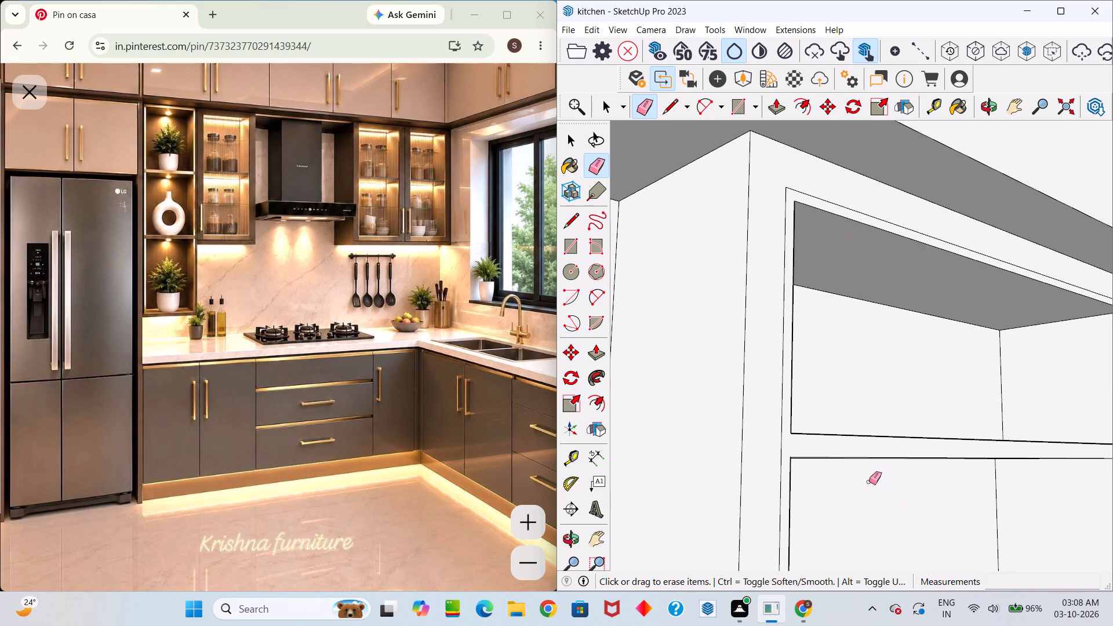
scroll(864, 468, down, 4)
middle_drag(845, 474, 592, 498)
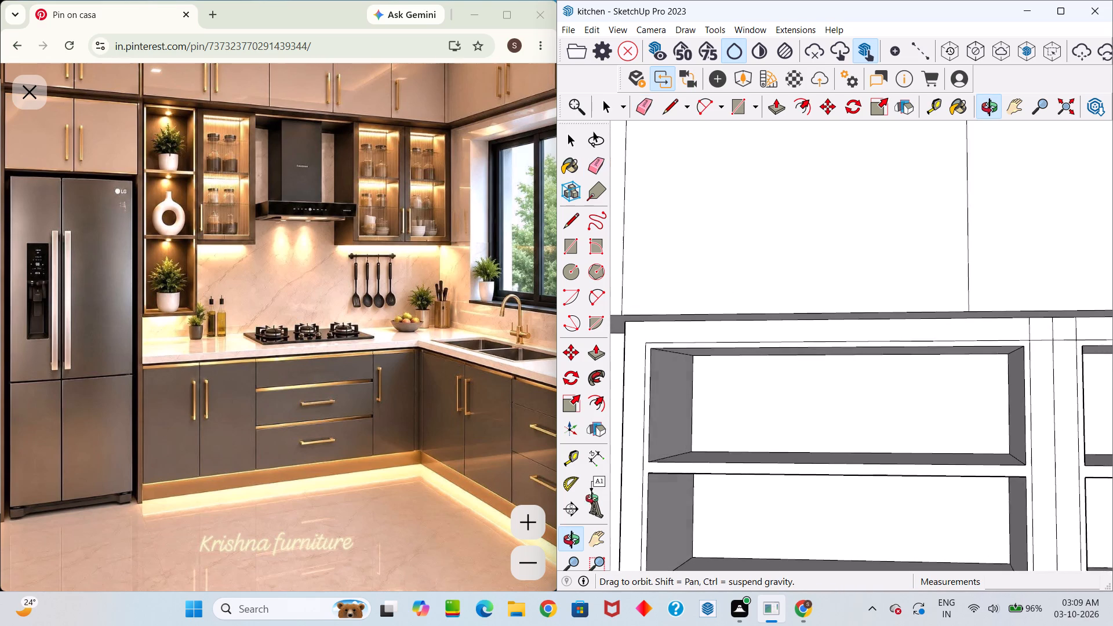
middle_drag(592, 498, 591, 498)
scroll(779, 434, down, 3)
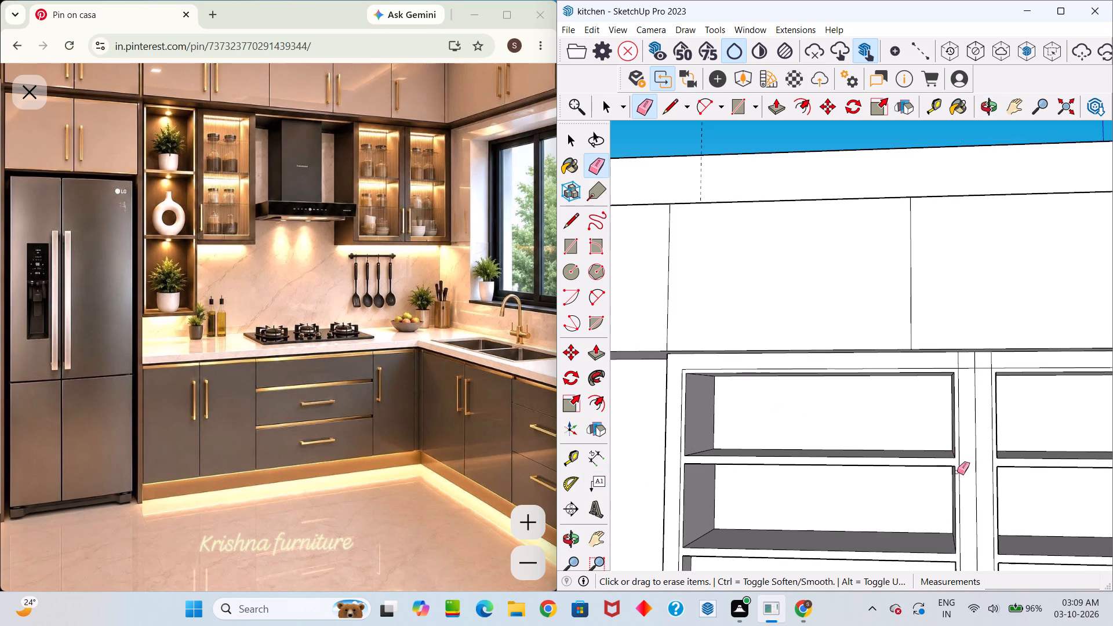
scroll(958, 472, up, 4)
scroll(968, 464, down, 5)
scroll(961, 449, up, 4)
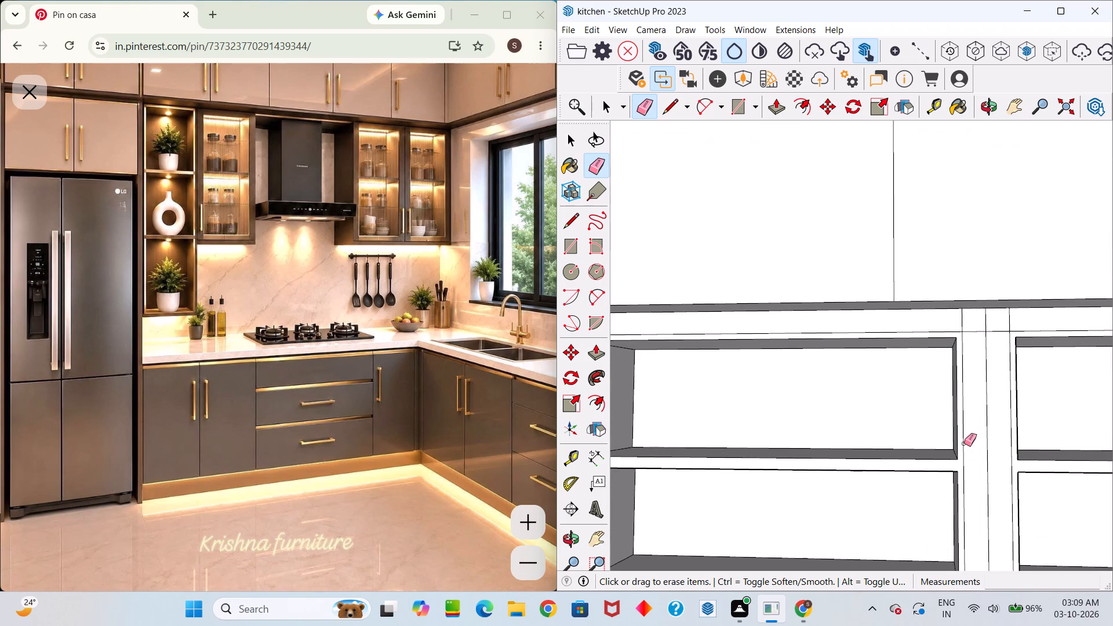
scroll(962, 446, down, 3)
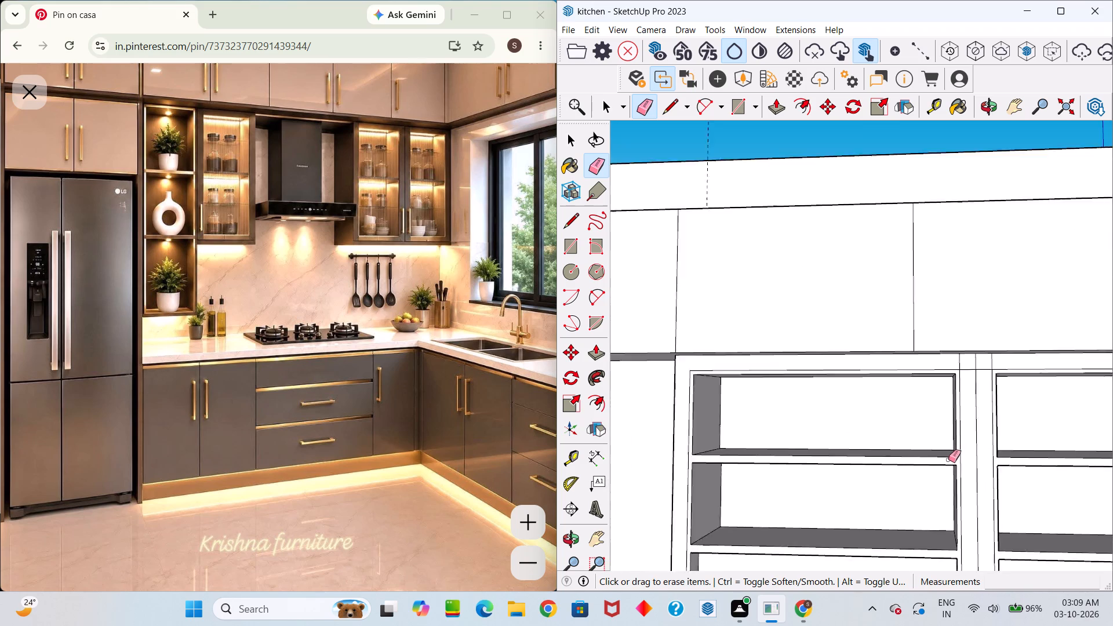
scroll(948, 460, down, 7)
scroll(954, 466, up, 5)
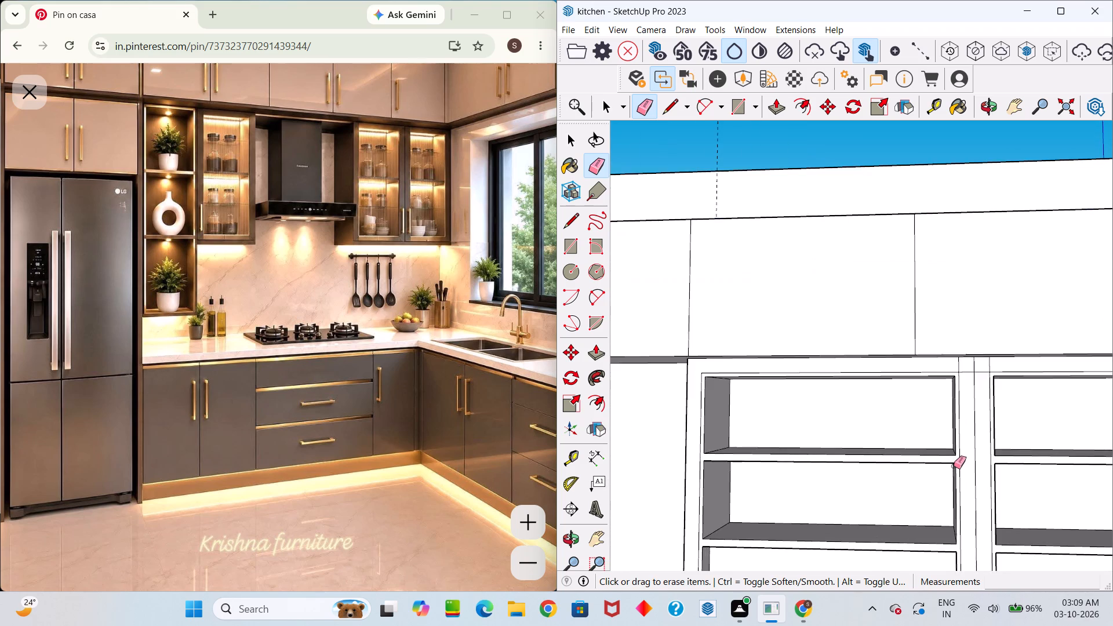
scroll(954, 466, up, 4)
middle_drag(951, 467, 882, 443)
middle_drag(868, 443, 737, 281)
drag(868, 443, 743, 287)
middle_drag(725, 275, 825, 289)
scroll(812, 296, down, 6)
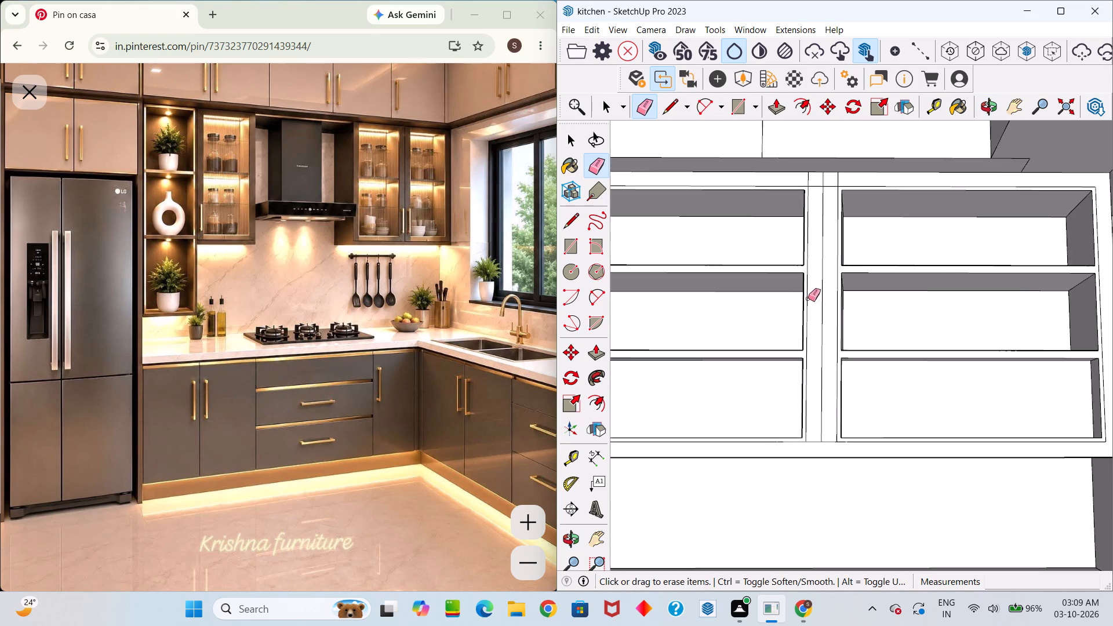
scroll(804, 301, down, 5)
scroll(1014, 304, up, 10)
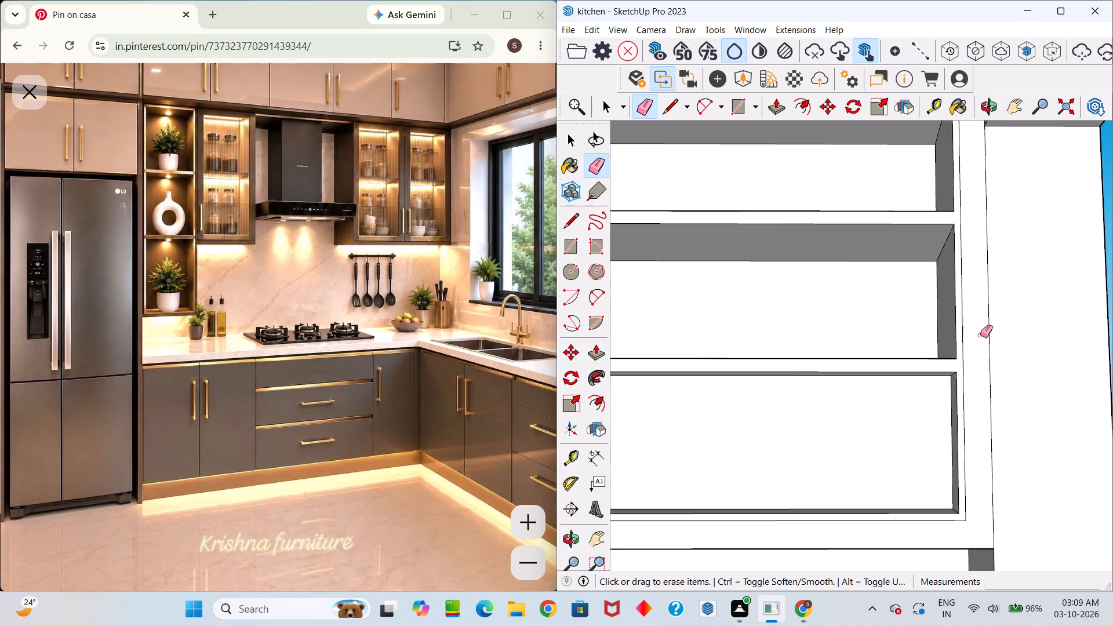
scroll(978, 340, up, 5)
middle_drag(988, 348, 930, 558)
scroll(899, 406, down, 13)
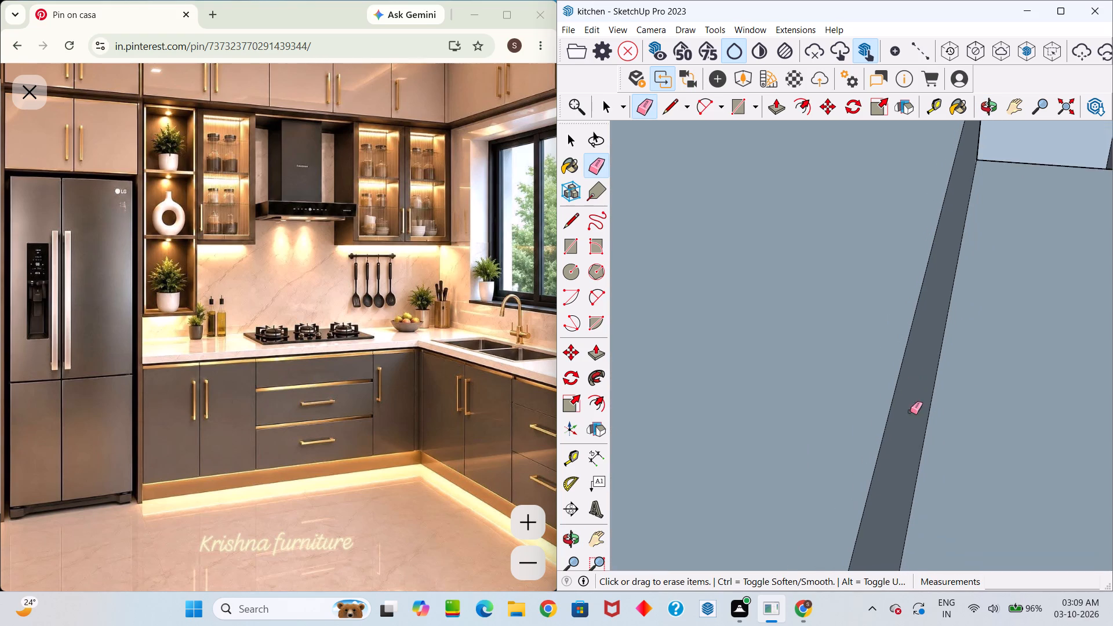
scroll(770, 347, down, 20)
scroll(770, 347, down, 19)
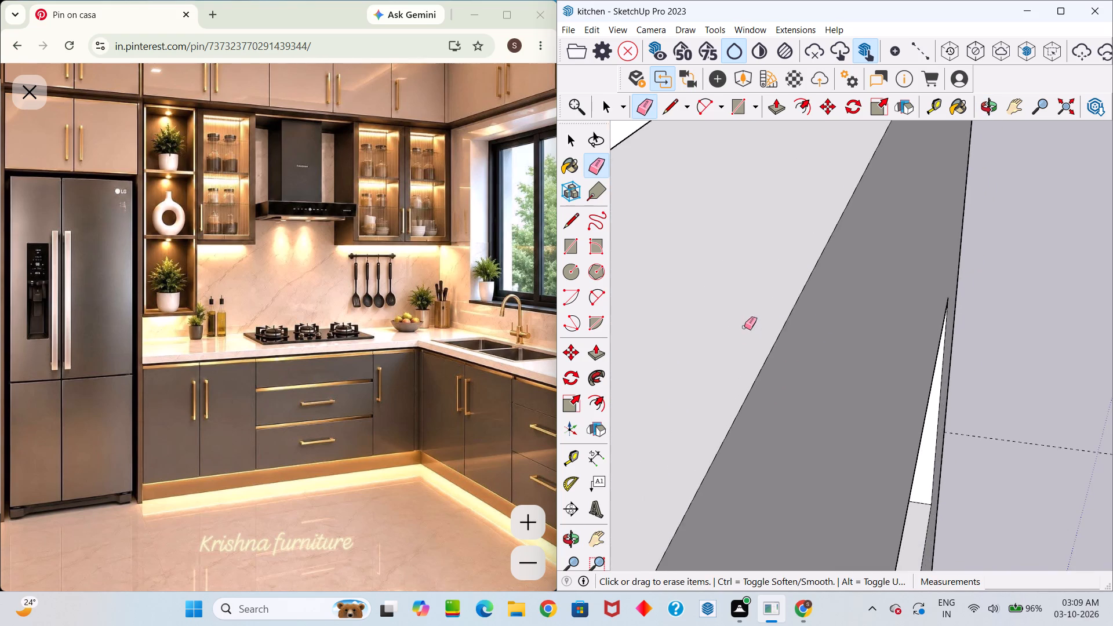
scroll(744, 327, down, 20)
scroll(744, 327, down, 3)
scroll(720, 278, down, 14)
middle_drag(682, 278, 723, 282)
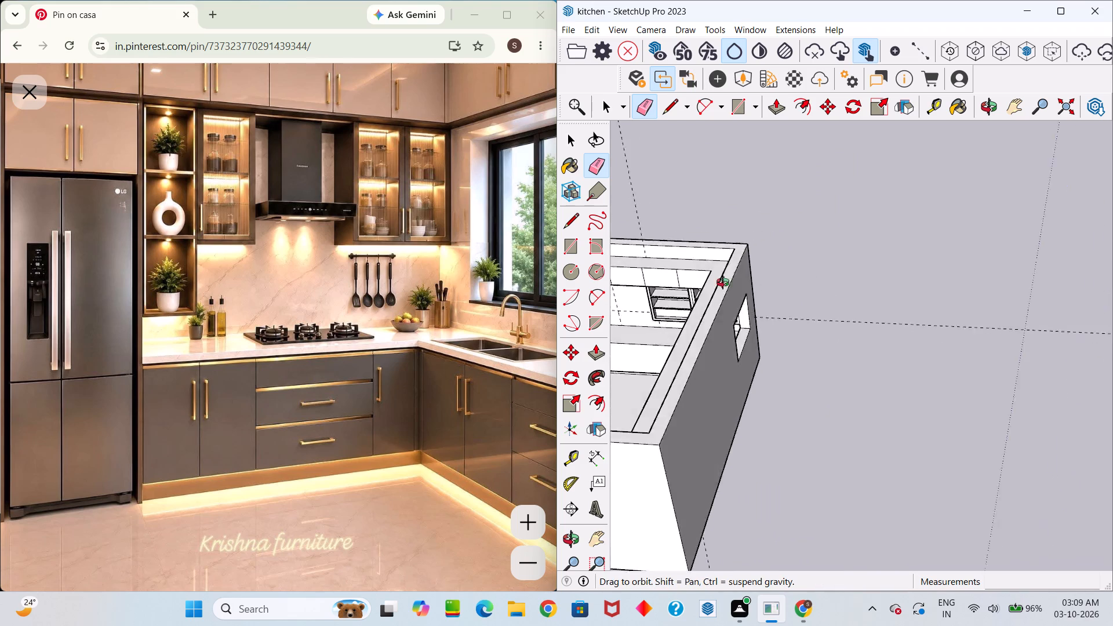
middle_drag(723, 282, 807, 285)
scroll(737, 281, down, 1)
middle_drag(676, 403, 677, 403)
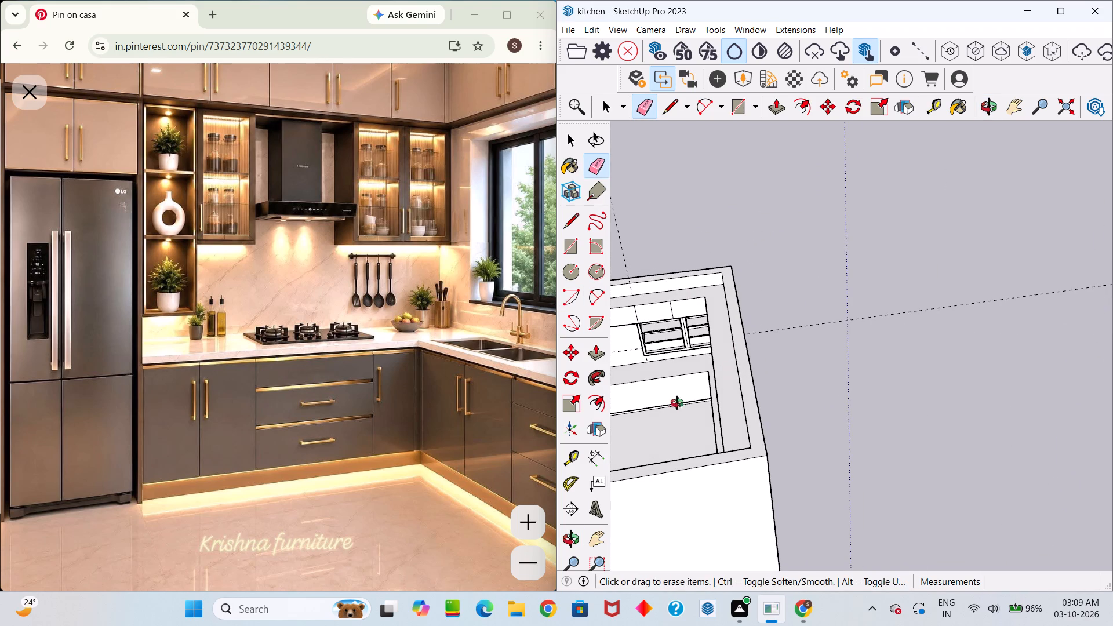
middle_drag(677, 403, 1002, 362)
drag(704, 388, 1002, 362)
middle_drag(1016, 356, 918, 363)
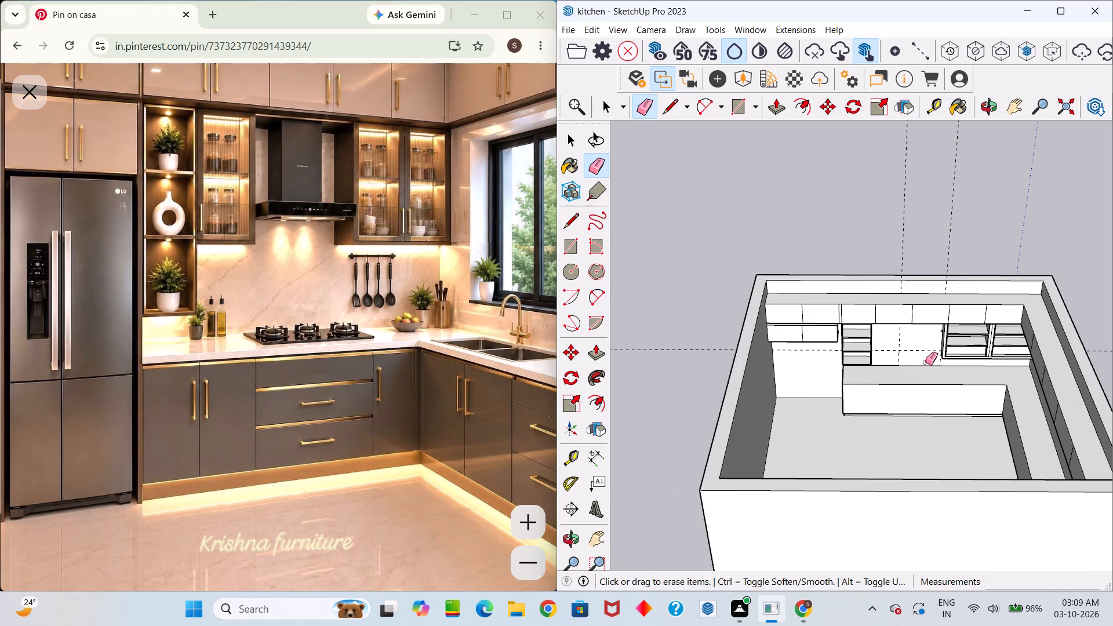
Examine the open three-shelf unit's frame edges, shelves and base from above and below.
scroll(864, 336, up, 15)
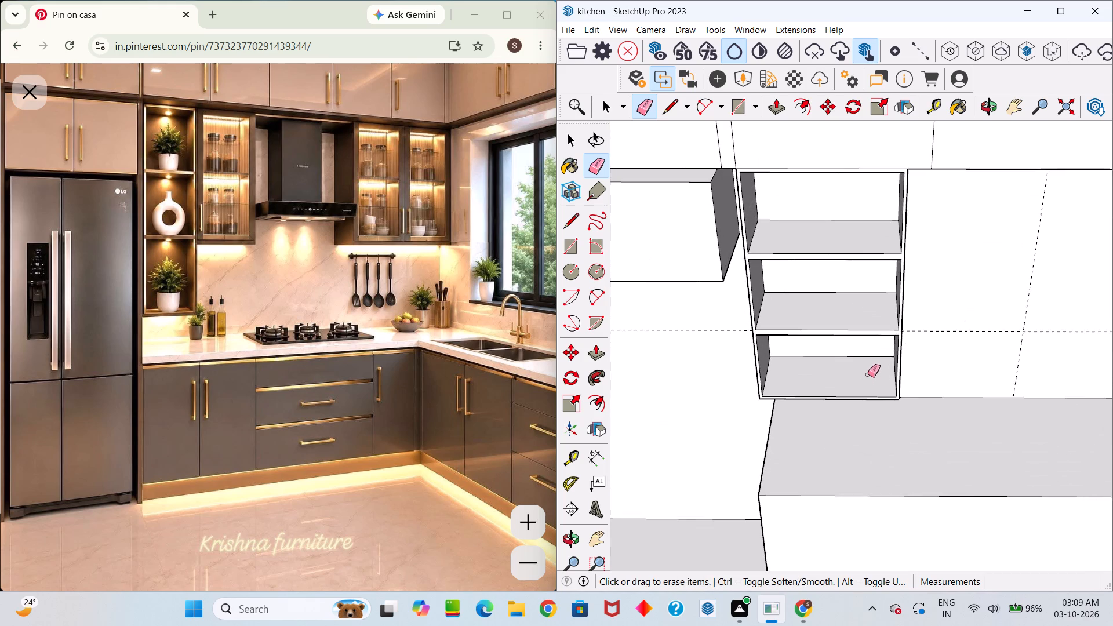
scroll(860, 361, up, 6)
middle_drag(883, 367, 861, 472)
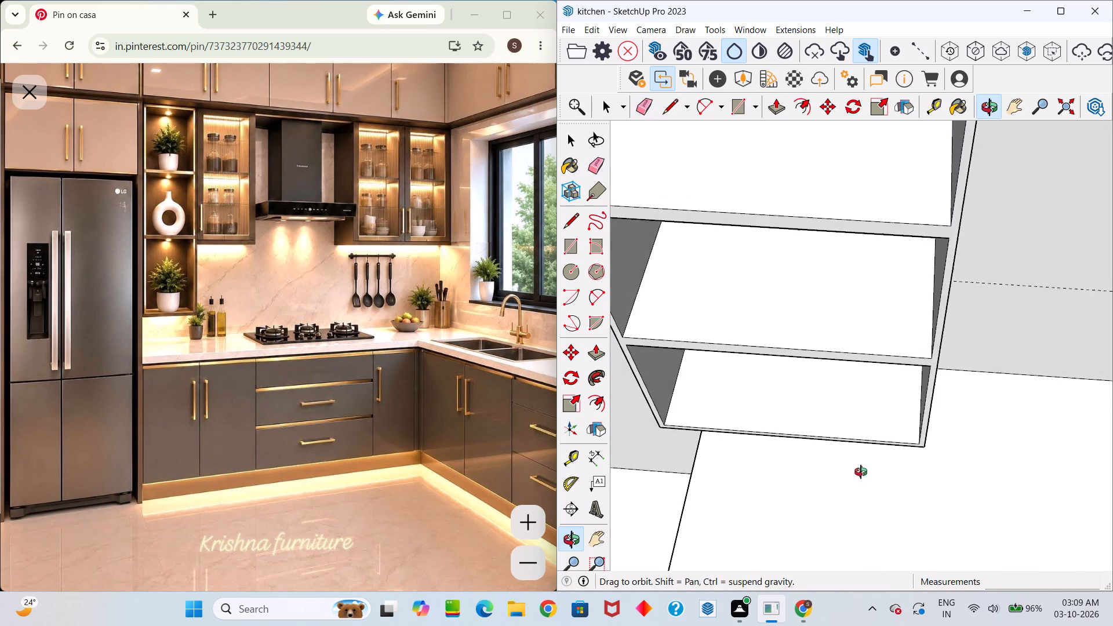
middle_drag(861, 472, 857, 418)
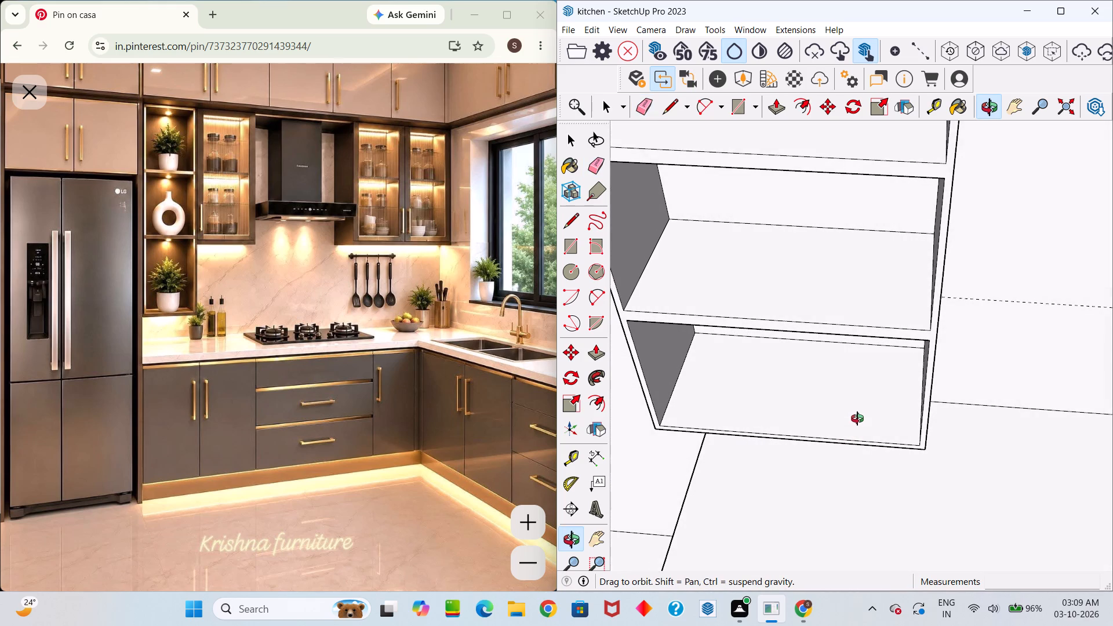
middle_drag(857, 418, 875, 382)
scroll(889, 356, up, 4)
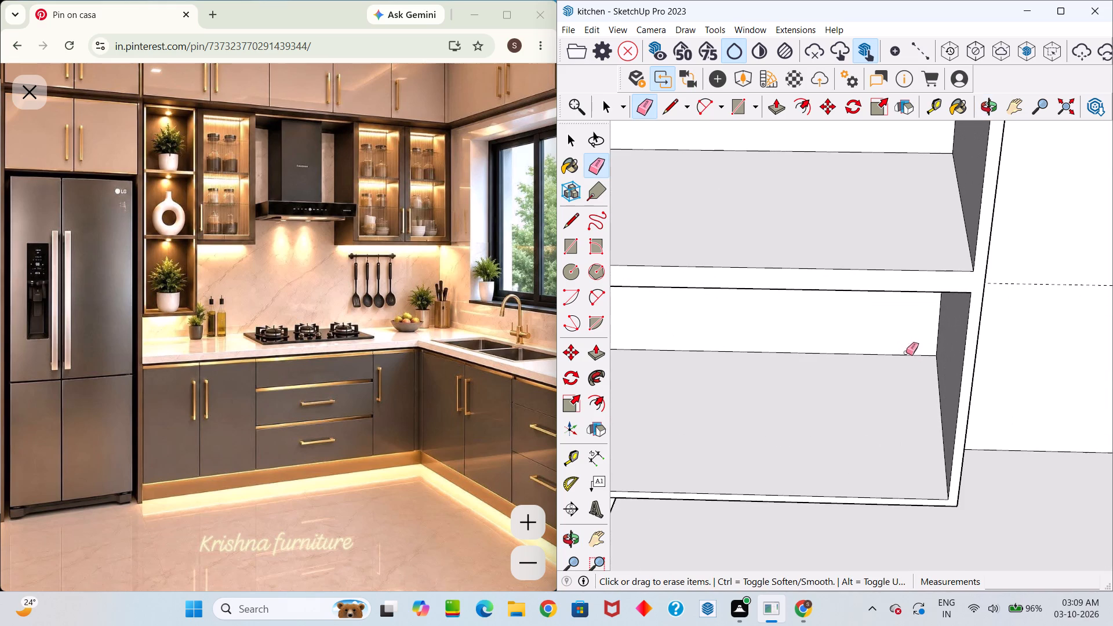
scroll(985, 266, down, 9)
scroll(946, 323, down, 3)
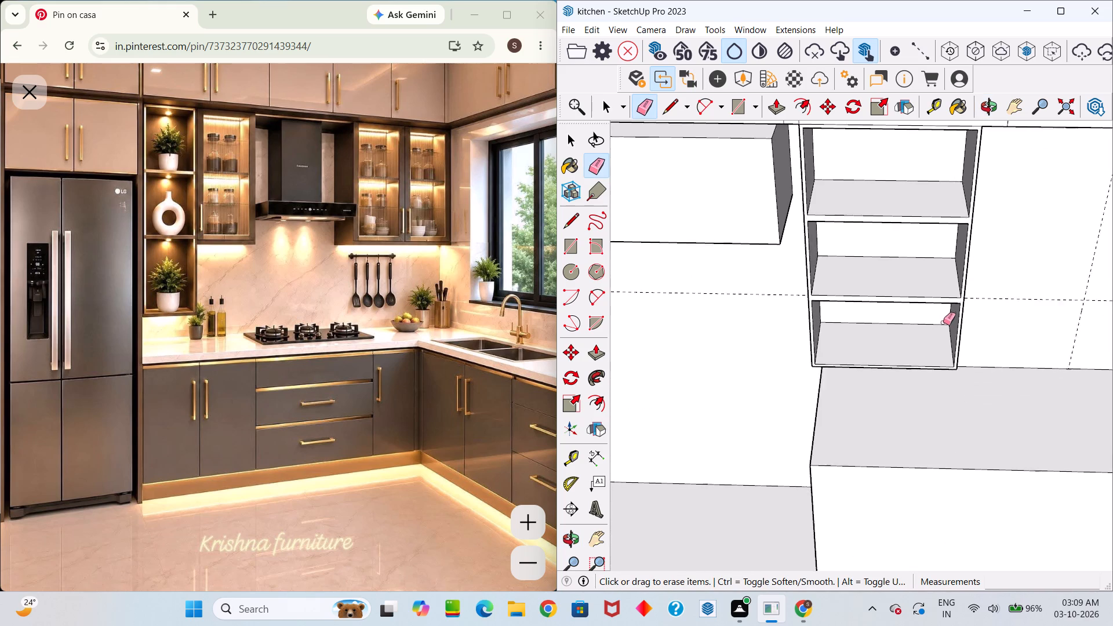
scroll(943, 322, down, 2)
middle_drag(936, 305, 911, 132)
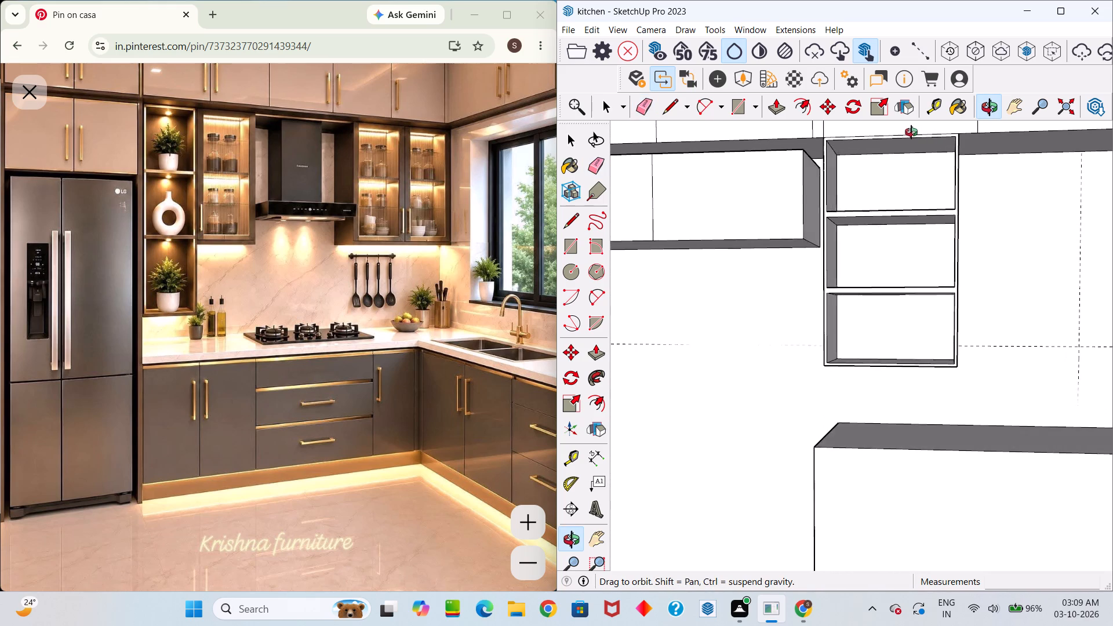
middle_drag(911, 132, 916, 217)
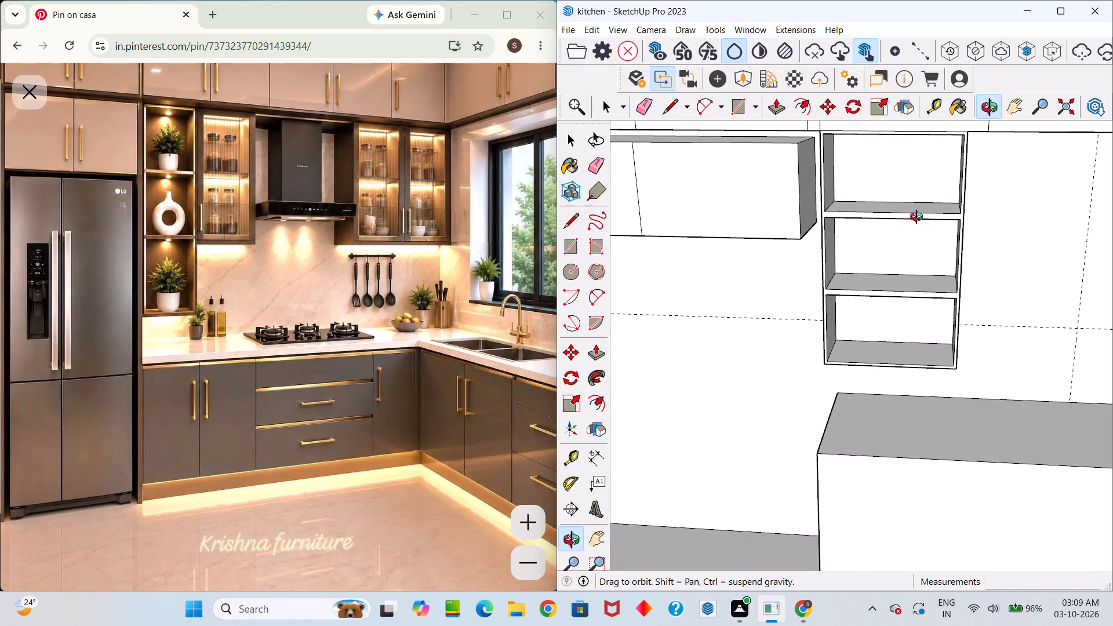
middle_drag(916, 217, 919, 216)
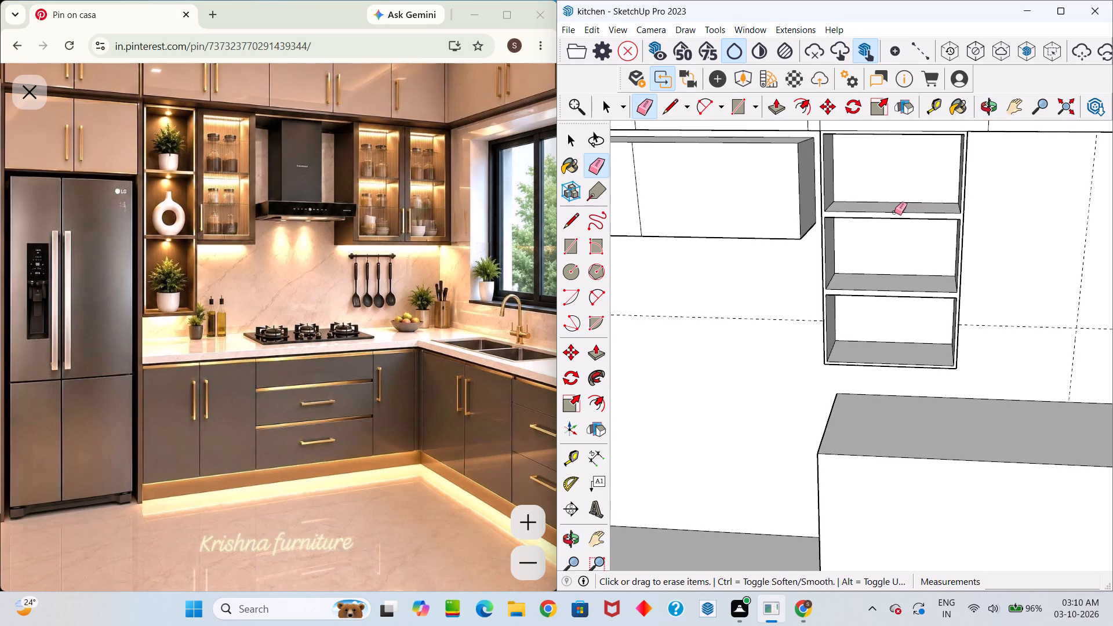
Review the kitchen's back wall from the open shelf unit across to the two-bay wall cabinet's frame and central divider.
scroll(824, 289, down, 16)
key(space)
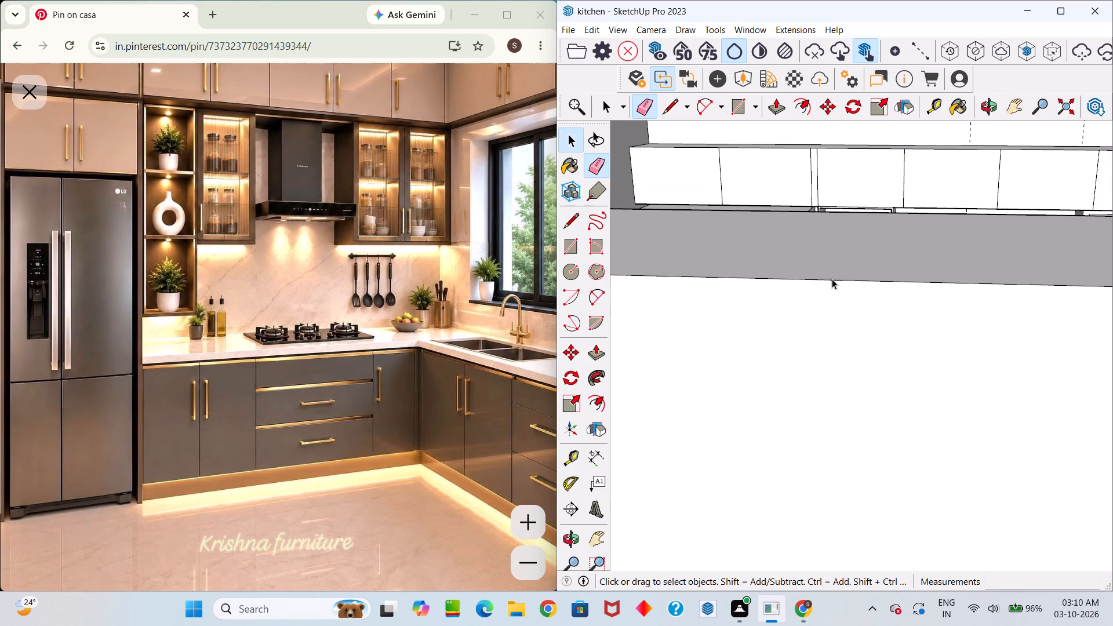
scroll(827, 268, down, 4)
middle_drag(825, 282, 833, 390)
scroll(831, 394, up, 1)
scroll(799, 181, down, 14)
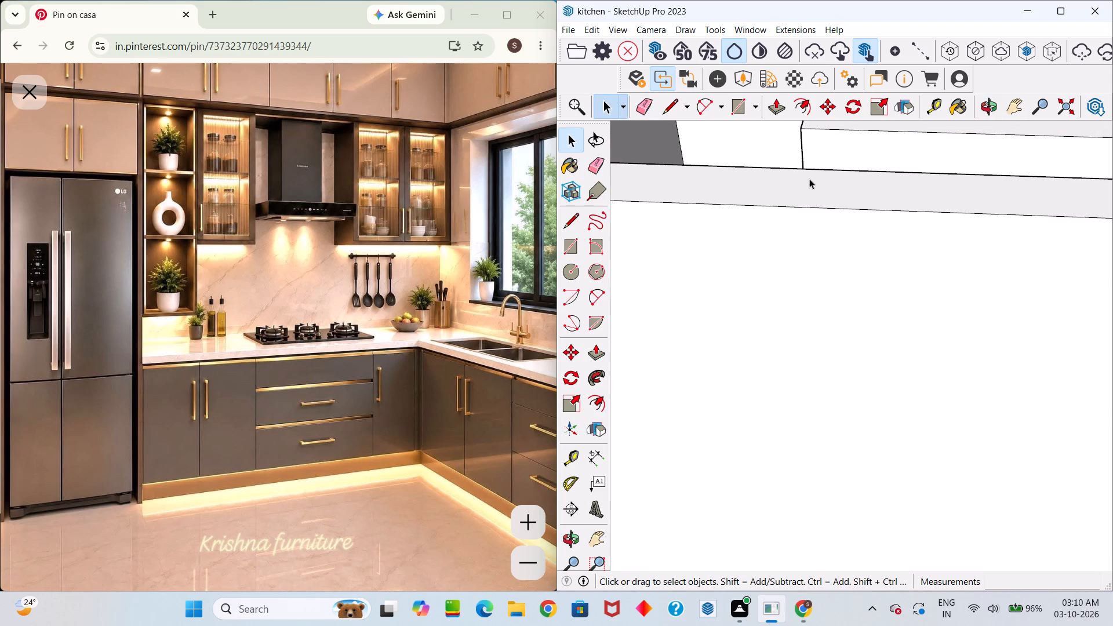
middle_drag(818, 180, 725, 625)
drag(819, 180, 725, 625)
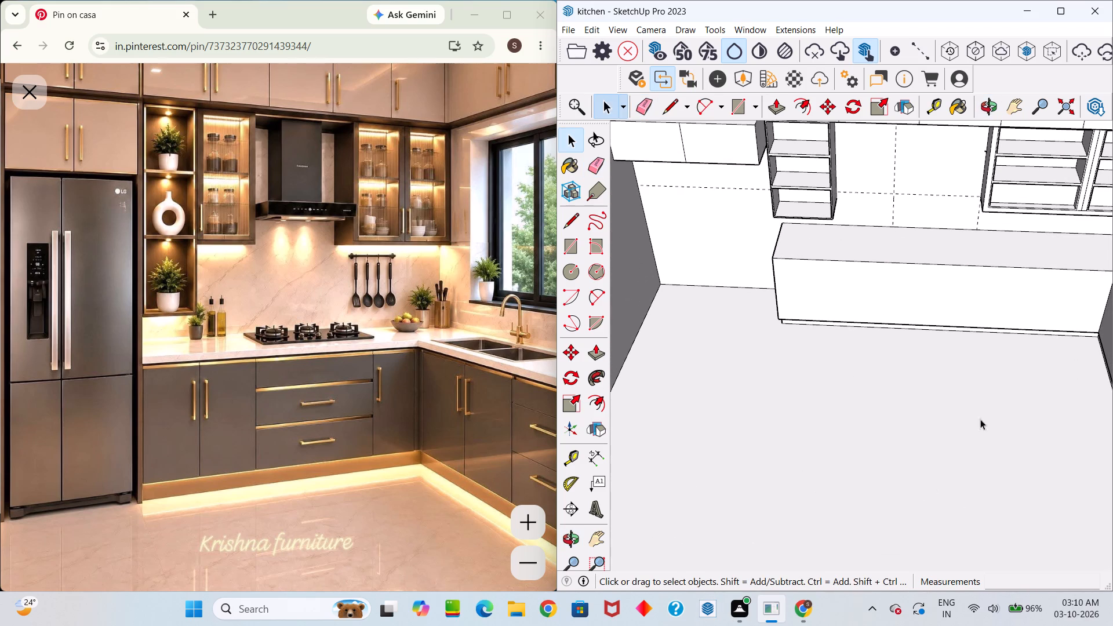
middle_drag(983, 360, 832, 558)
drag(973, 371, 832, 558)
middle_drag(881, 440, 879, 314)
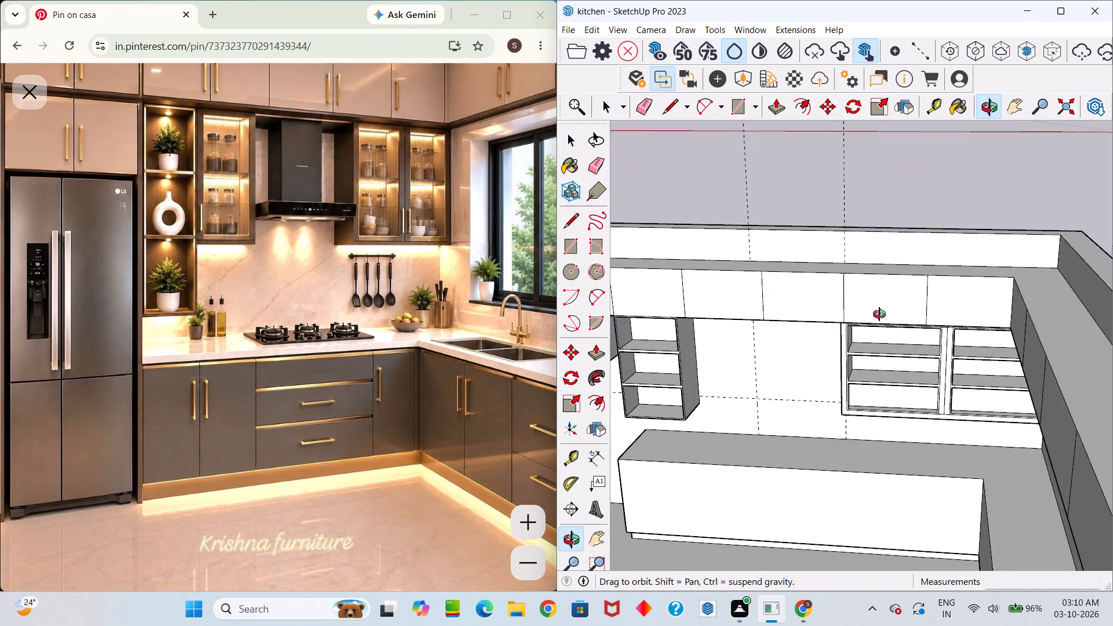
middle_drag(879, 314, 875, 317)
scroll(877, 316, up, 10)
middle_drag(873, 319, 850, 323)
drag(867, 321, 850, 323)
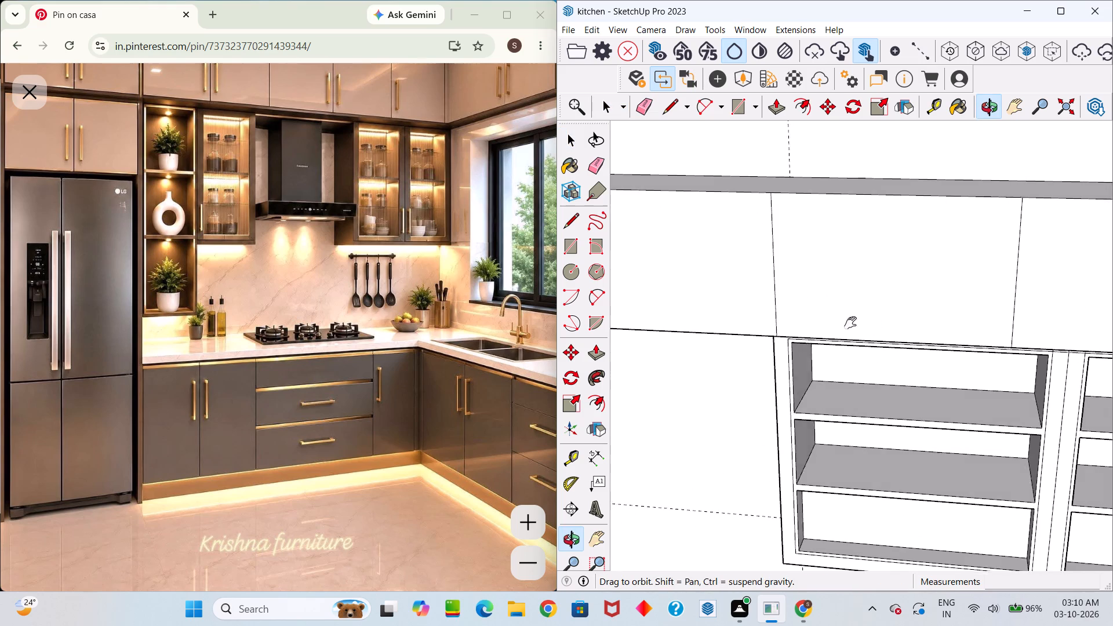
middle_drag(850, 323, 697, 322)
drag(850, 323, 697, 322)
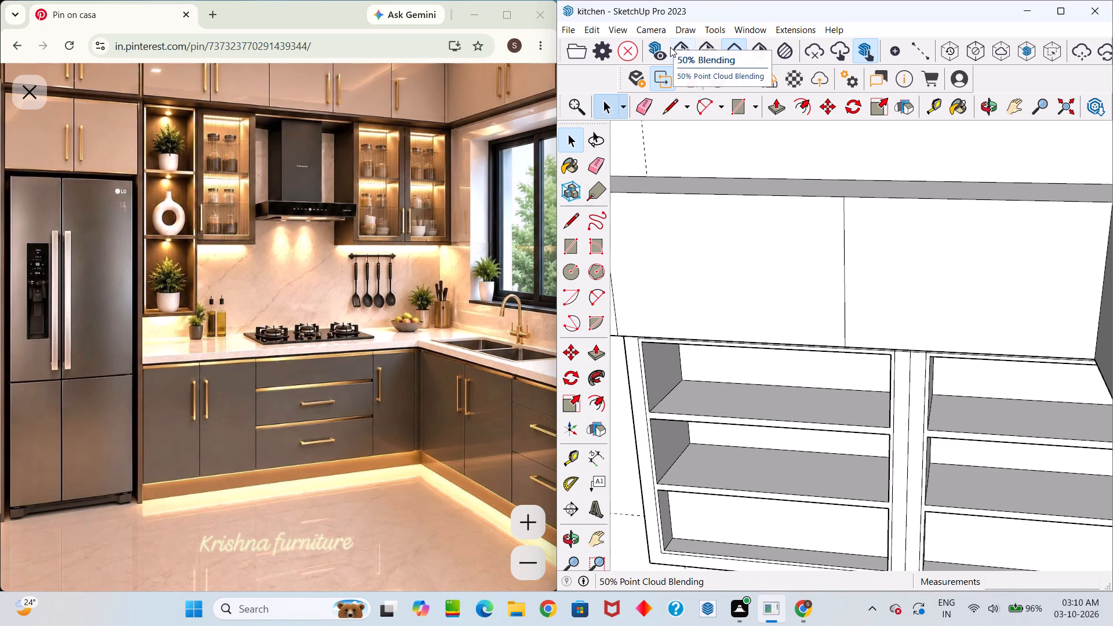
scroll(738, 159, down, 8)
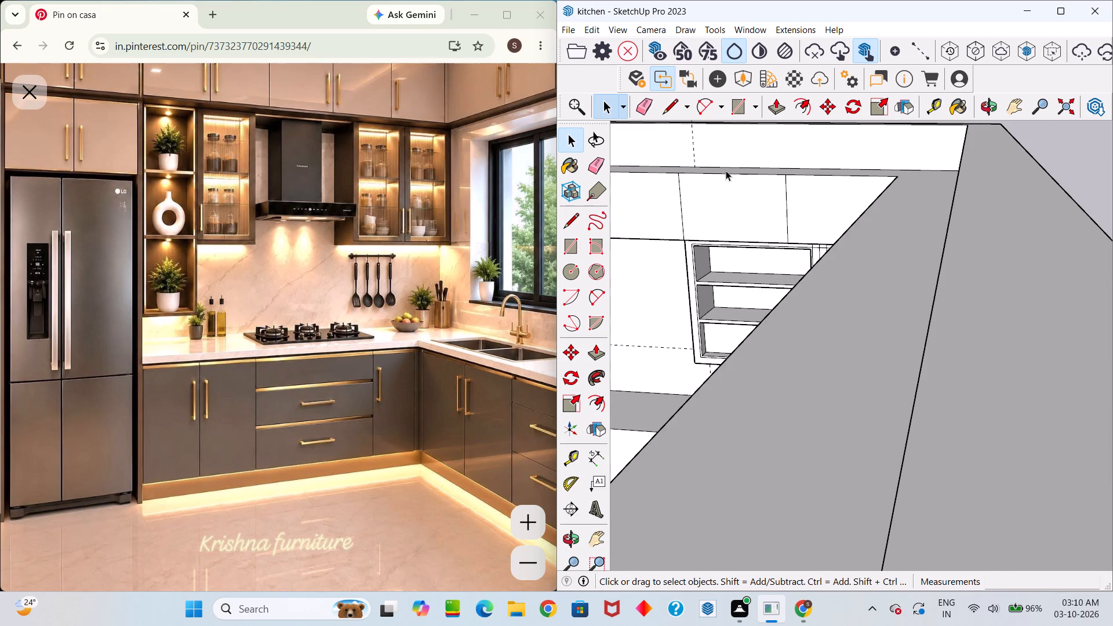
scroll(726, 170, up, 5)
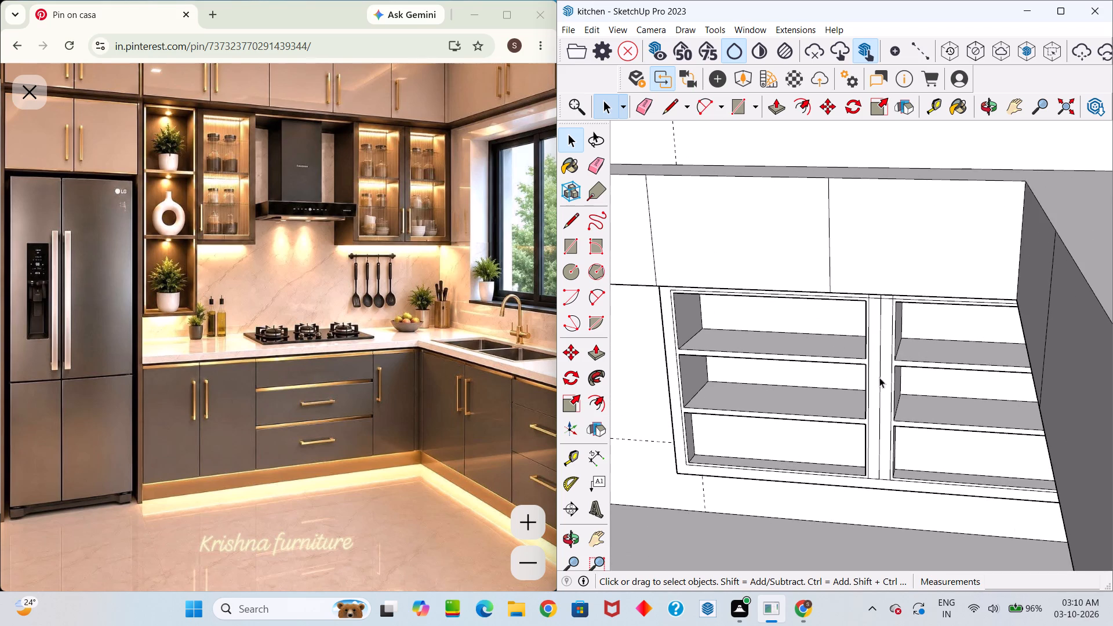
Examine the central divider between the wall cabinet's two bays, including its vertical frame strips, from above and below.
middle_drag(879, 383, 872, 272)
scroll(842, 381, up, 6)
scroll(895, 354, up, 3)
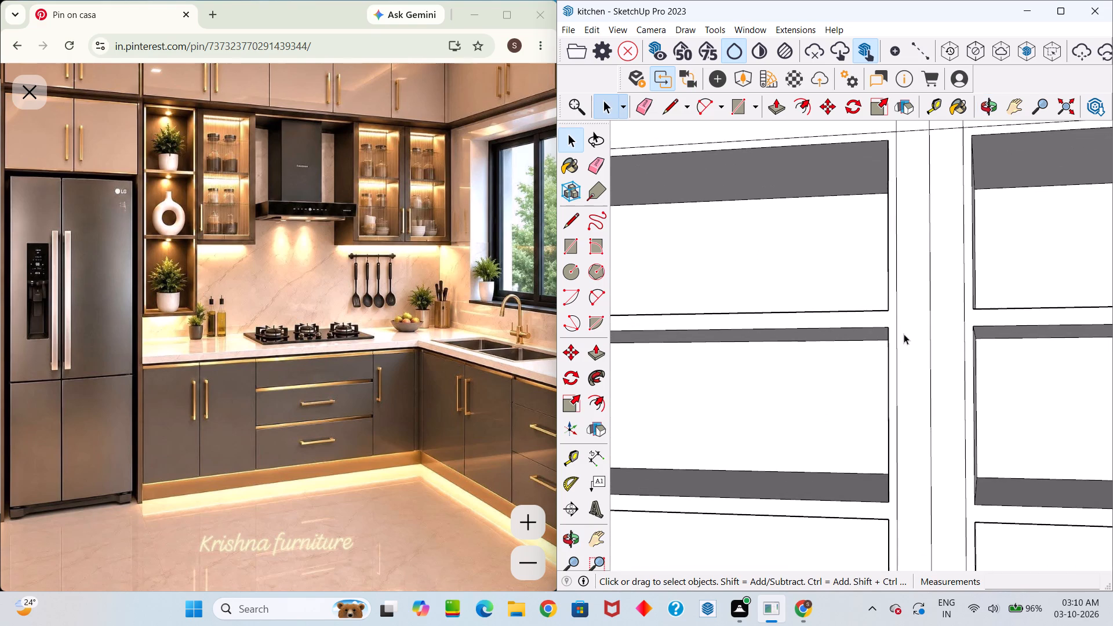
scroll(887, 322, up, 5)
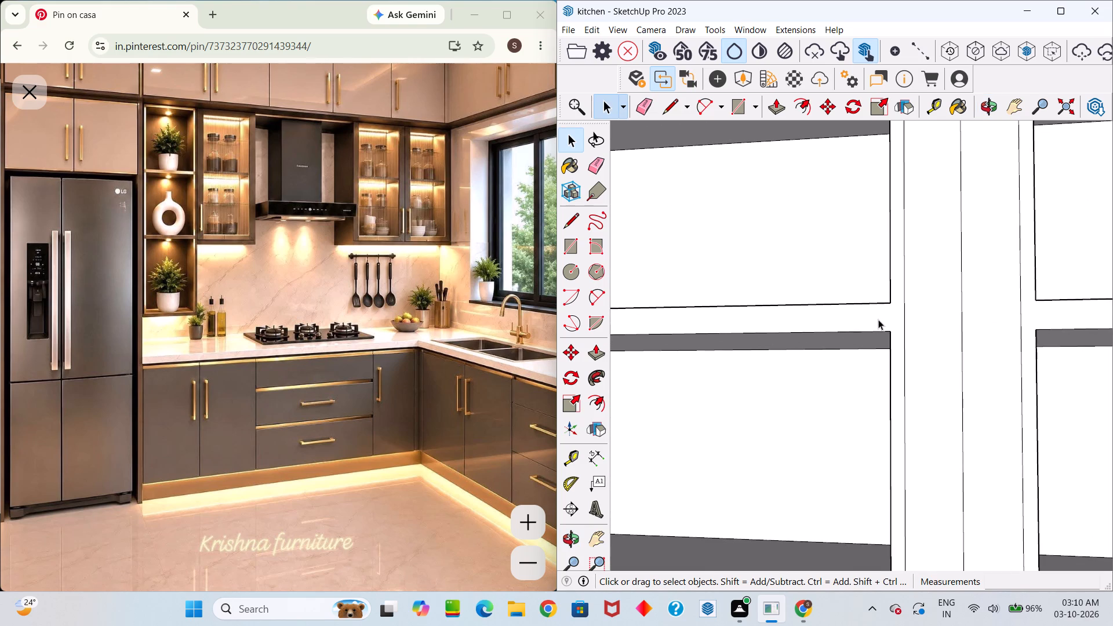
scroll(878, 320, down, 11)
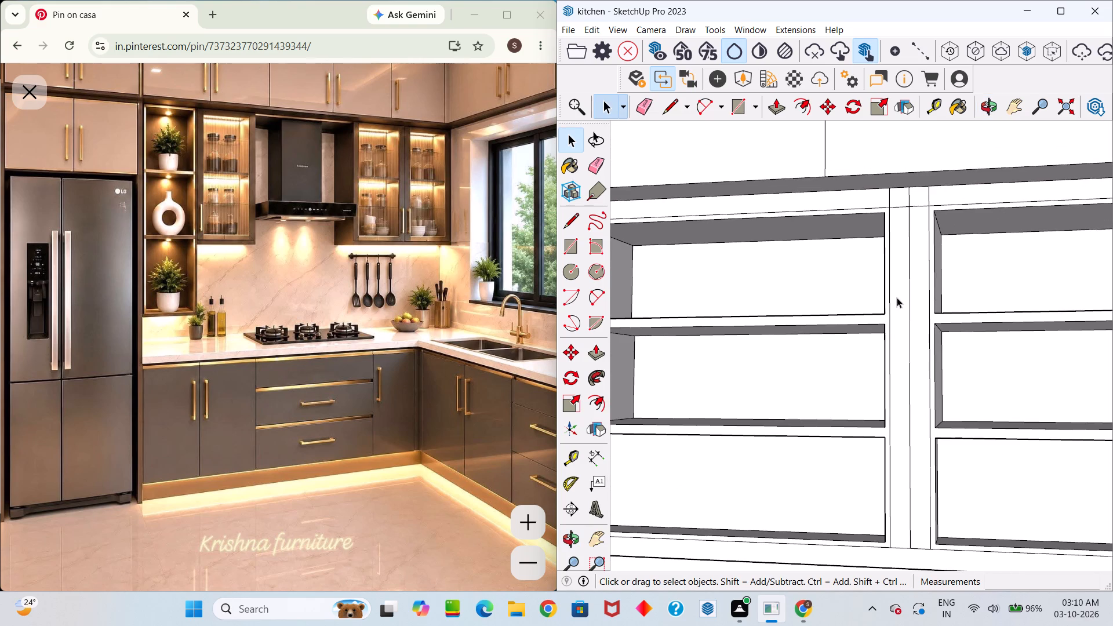
click(897, 297)
middle_drag(897, 297, 1074, 452)
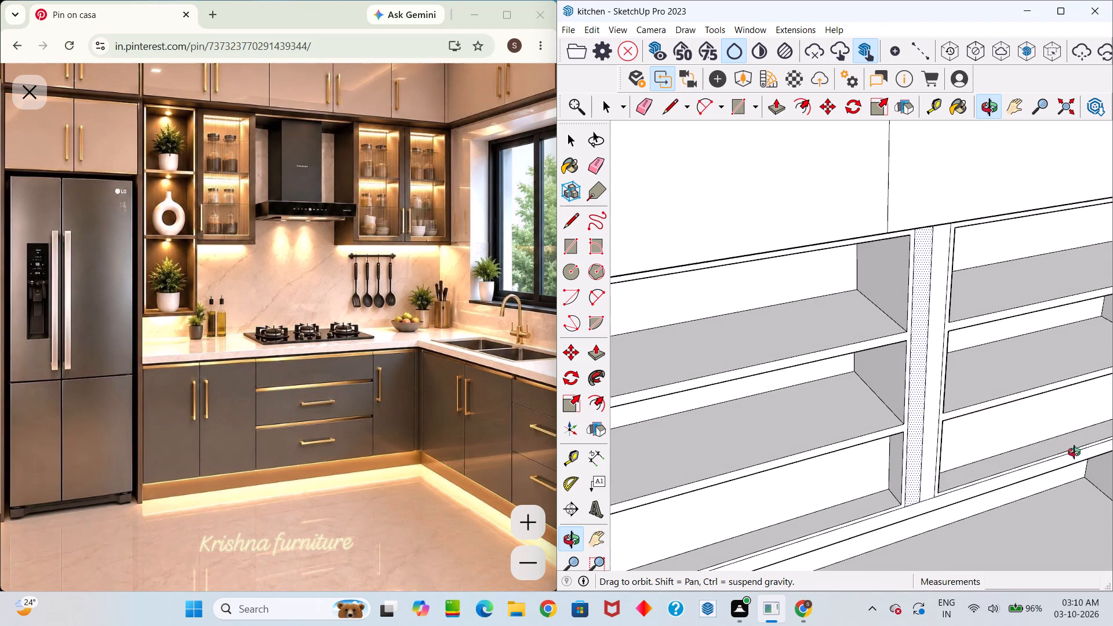
middle_drag(1074, 452, 1074, 448)
scroll(911, 336, up, 5)
middle_drag(907, 327, 739, 249)
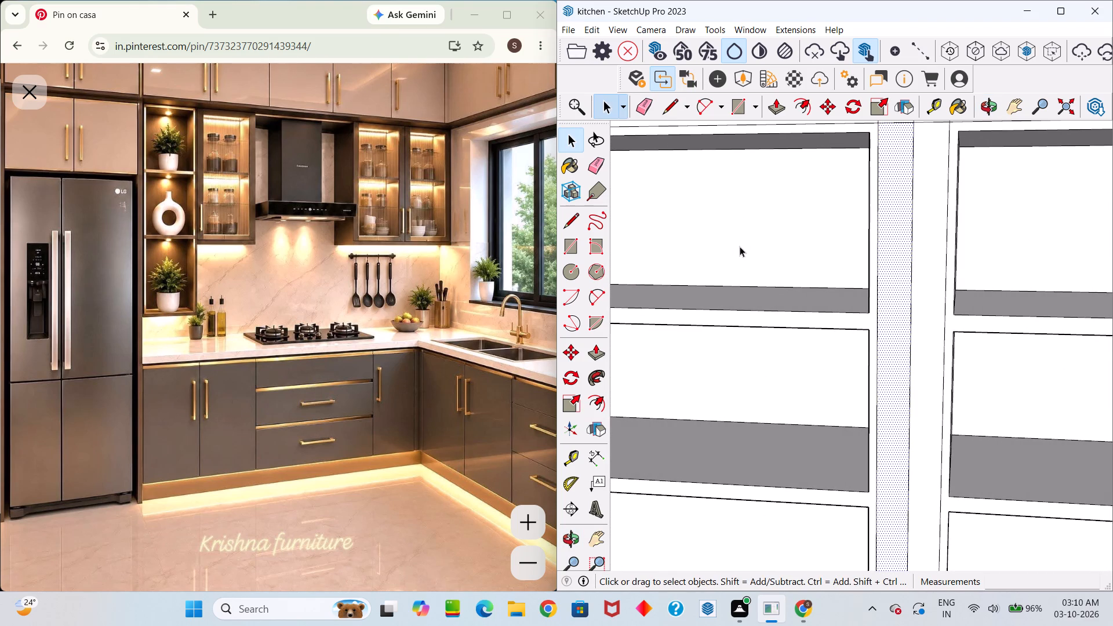
scroll(752, 250, down, 5)
scroll(825, 297, down, 4)
middle_drag(843, 258, 838, 229)
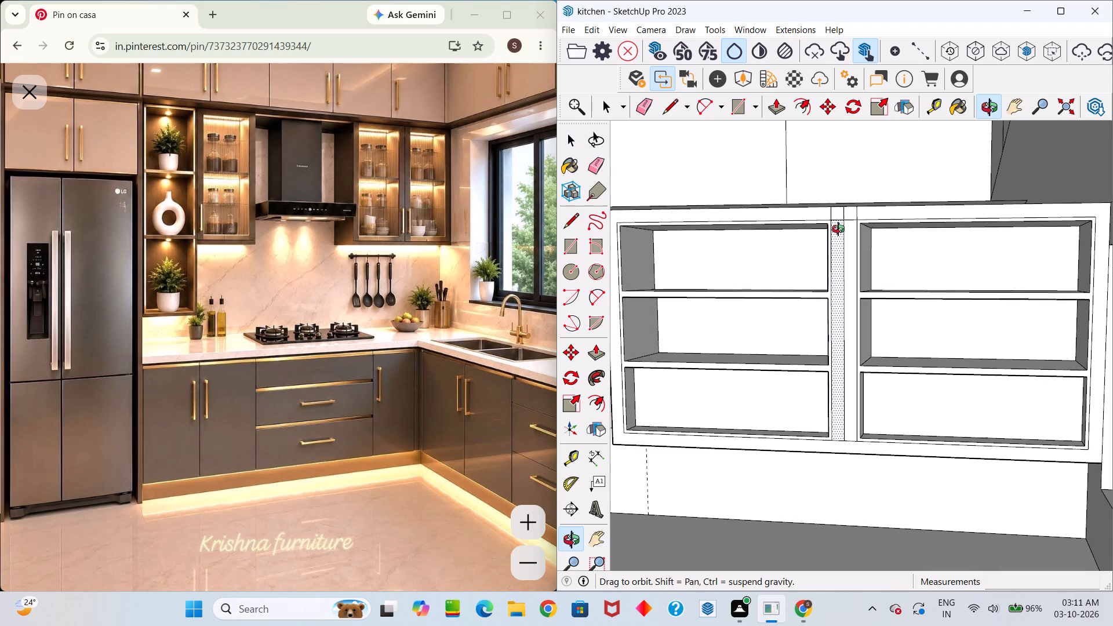
middle_drag(838, 229, 885, 282)
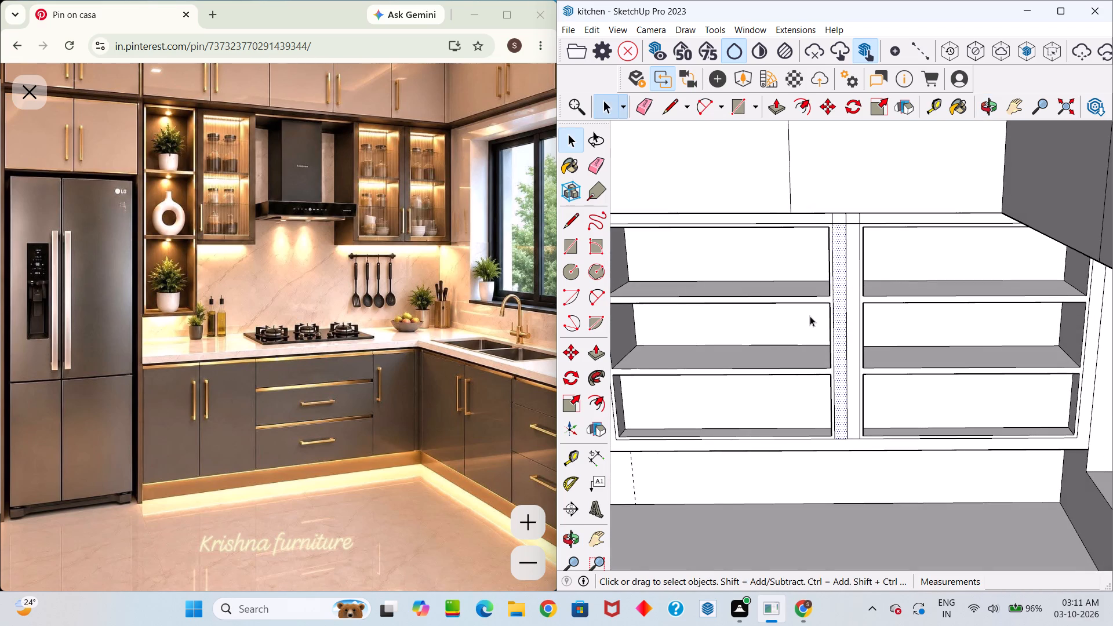
Examine the wall cabinet's window-side bay, its outer stile and the junction with the window wall.
middle_drag(807, 323, 732, 340)
drag(807, 323, 732, 342)
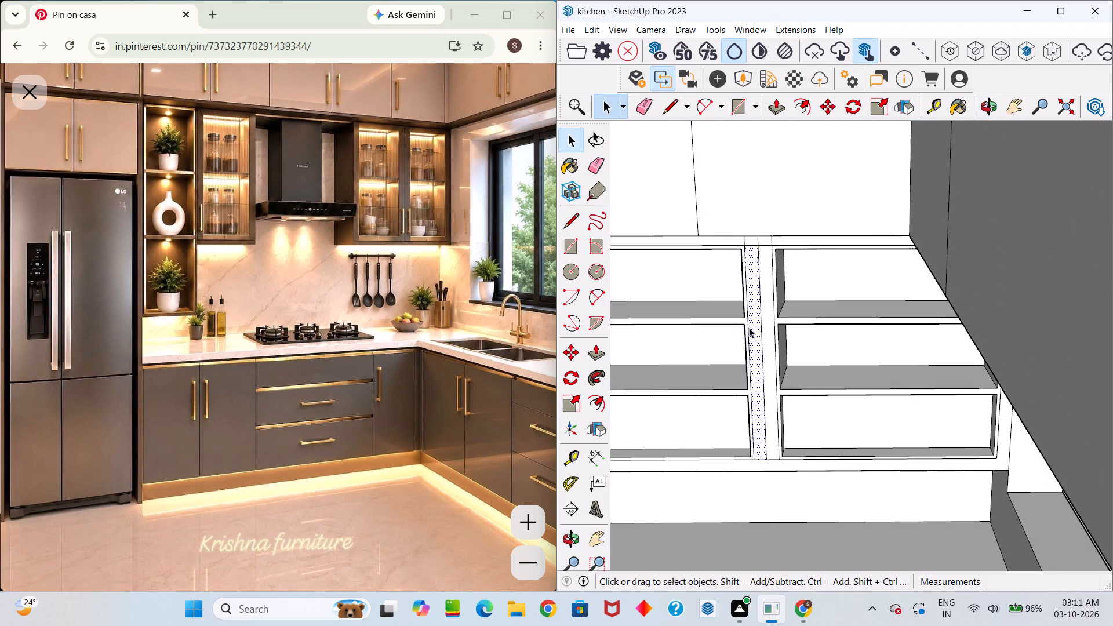
middle_drag(749, 325, 815, 215)
scroll(781, 304, down, 6)
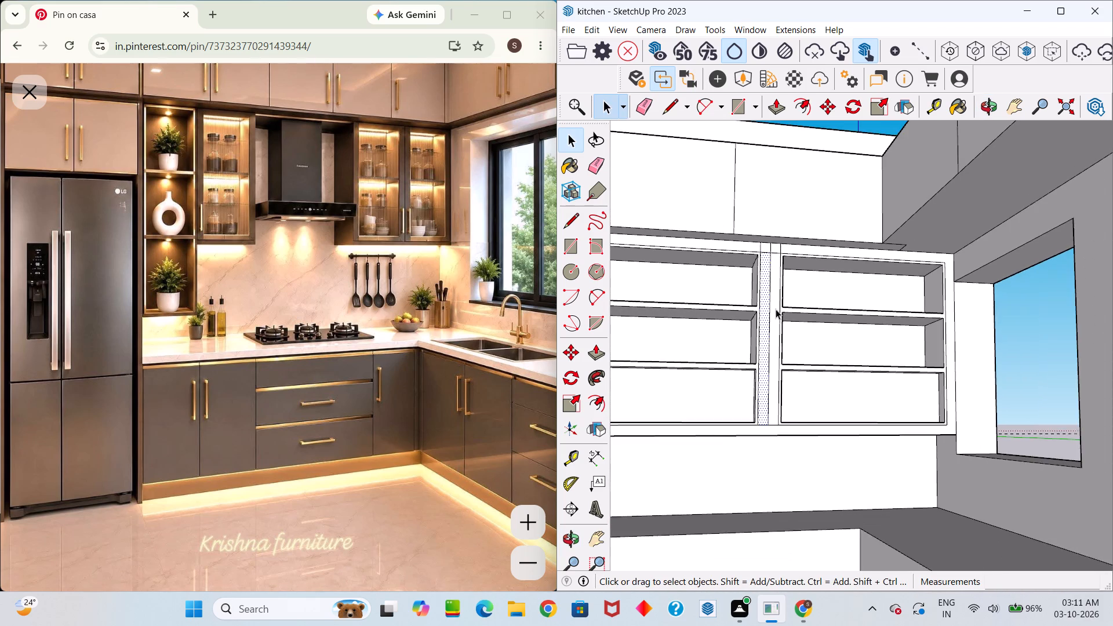
scroll(776, 309, down, 2)
scroll(774, 315, up, 20)
scroll(774, 315, up, 5)
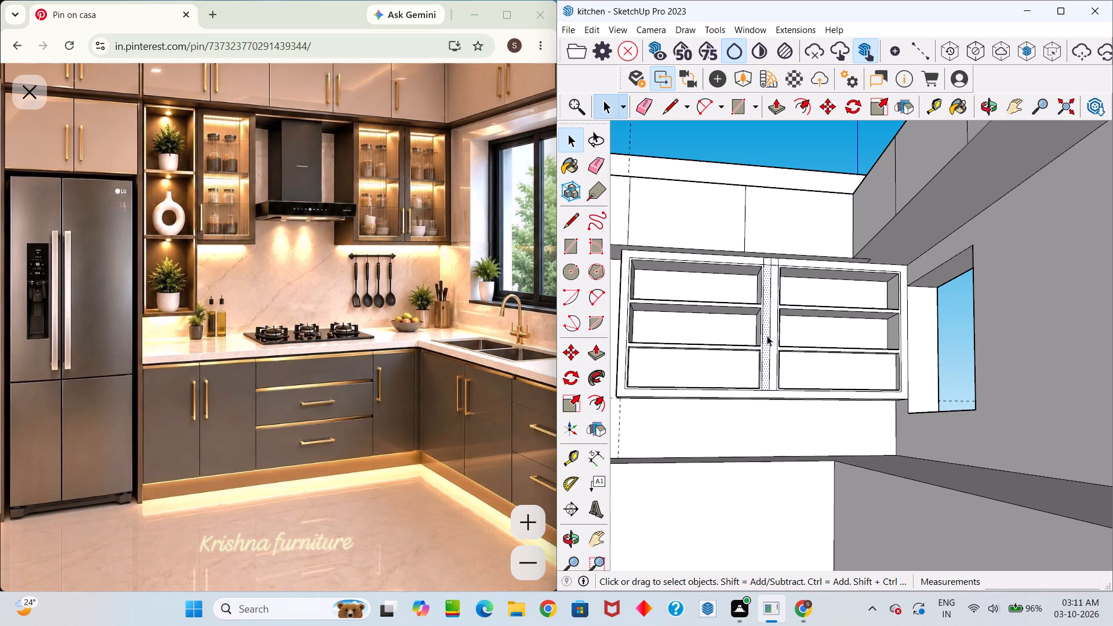
scroll(767, 334, up, 3)
scroll(986, 314, up, 4)
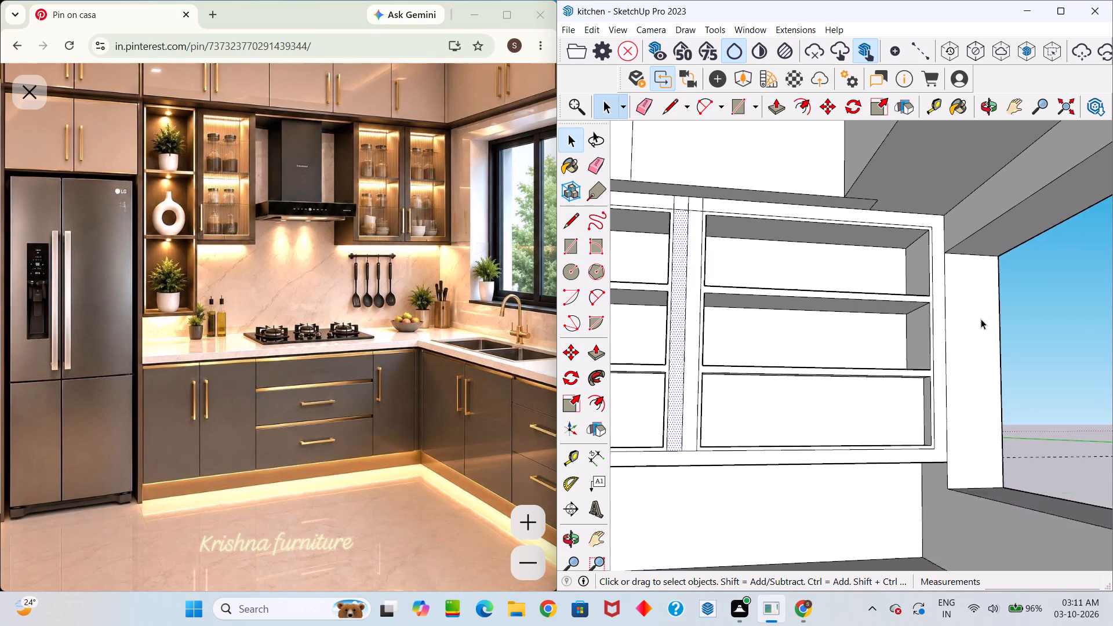
middle_drag(940, 326, 911, 343)
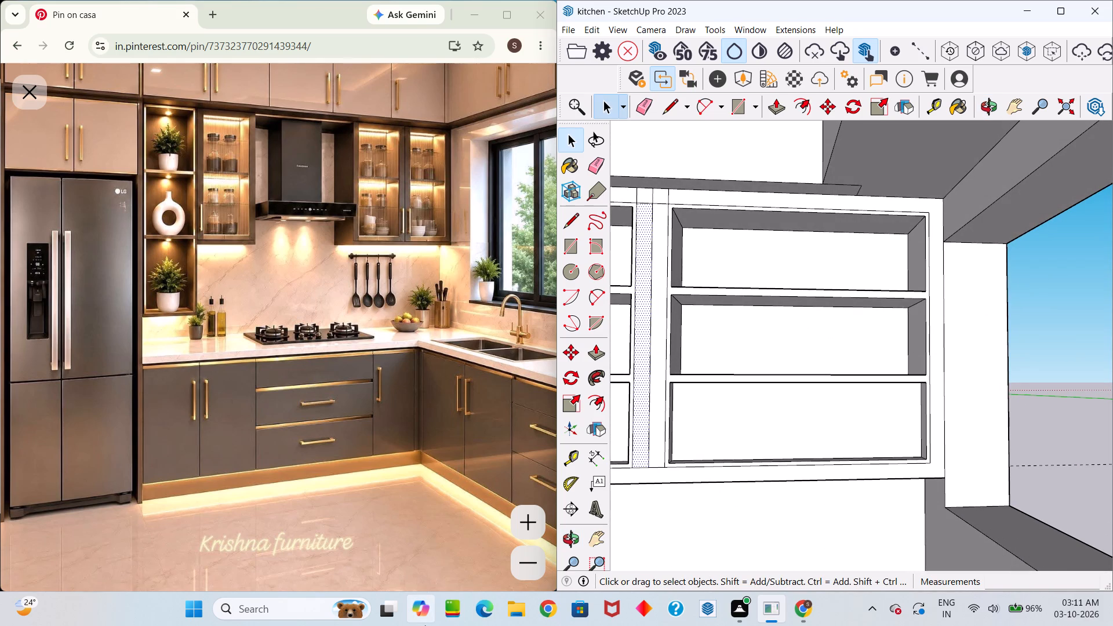
middle_drag(424, 625, 354, 625)
drag(424, 625, 354, 625)
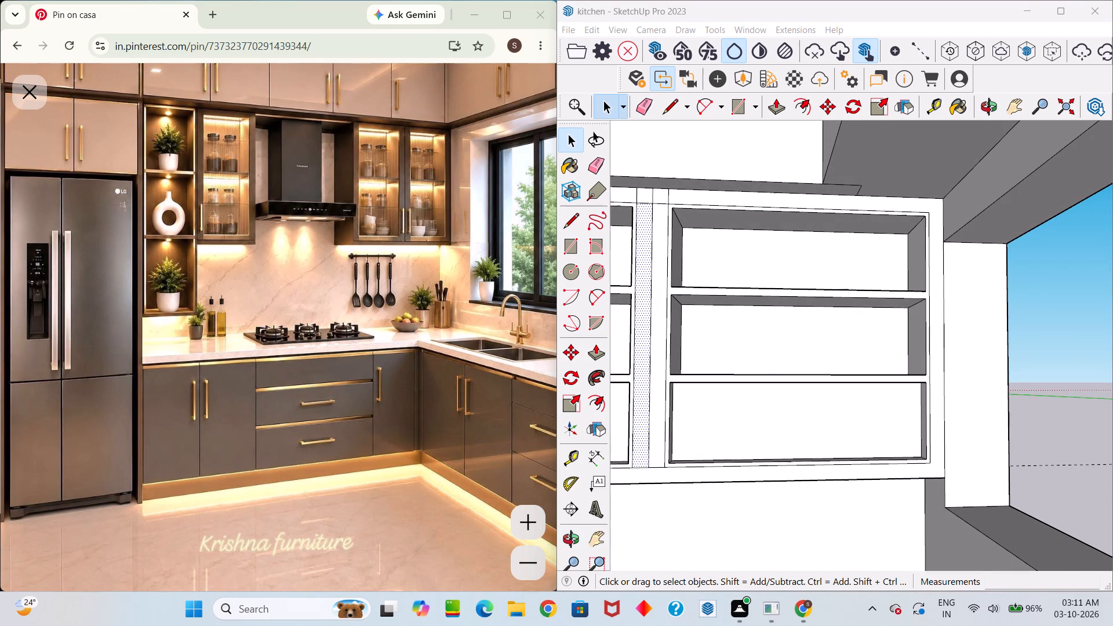
middle_drag(716, 270, 620, 300)
drag(716, 270, 620, 300)
Erase the two stray edges on the underside of the upper cabinets, above the wall cabinet's window-side bay near the corner.
middle_drag(648, 286, 688, 357)
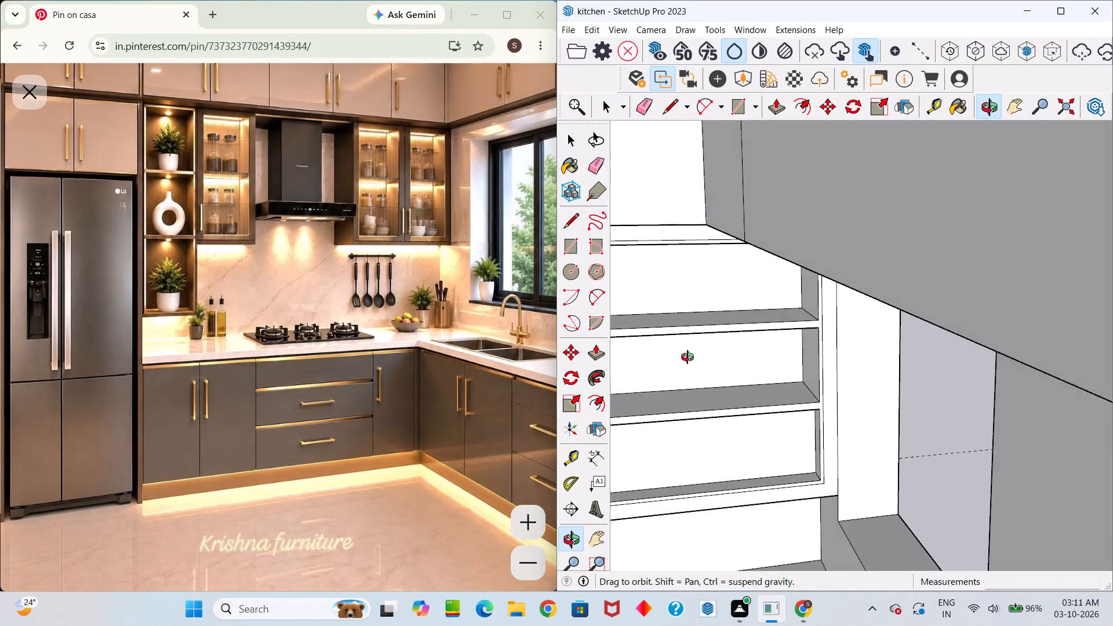
middle_drag(688, 357, 693, 292)
middle_drag(728, 192, 734, 187)
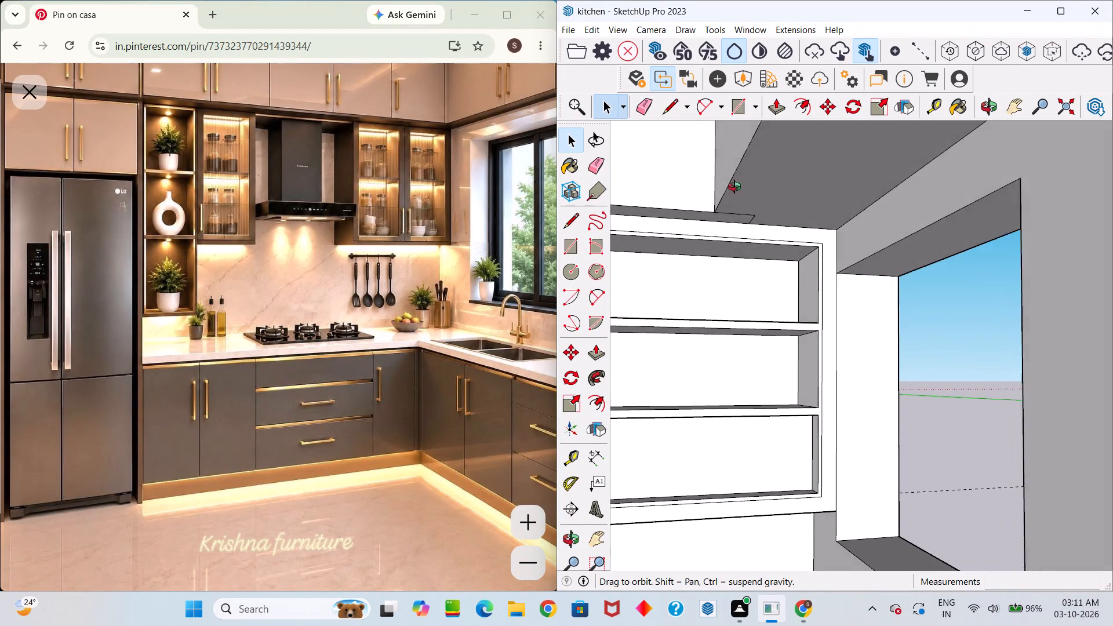
middle_drag(734, 187, 756, 140)
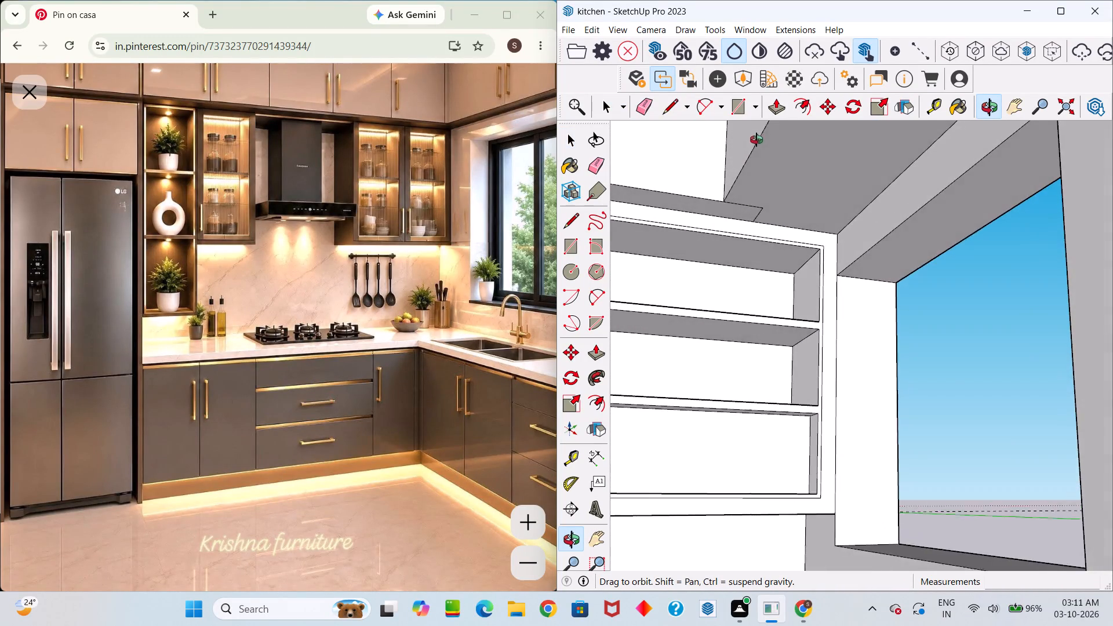
middle_drag(756, 140, 755, 122)
scroll(747, 177, up, 10)
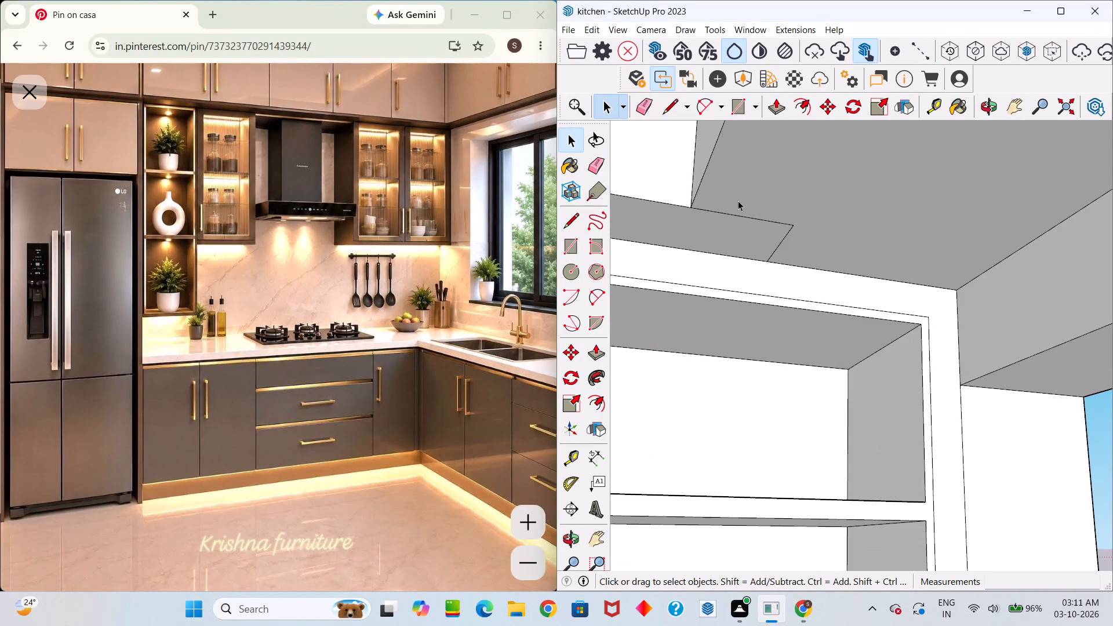
key(e)
drag(730, 216, 733, 221)
drag(776, 234, 777, 234)
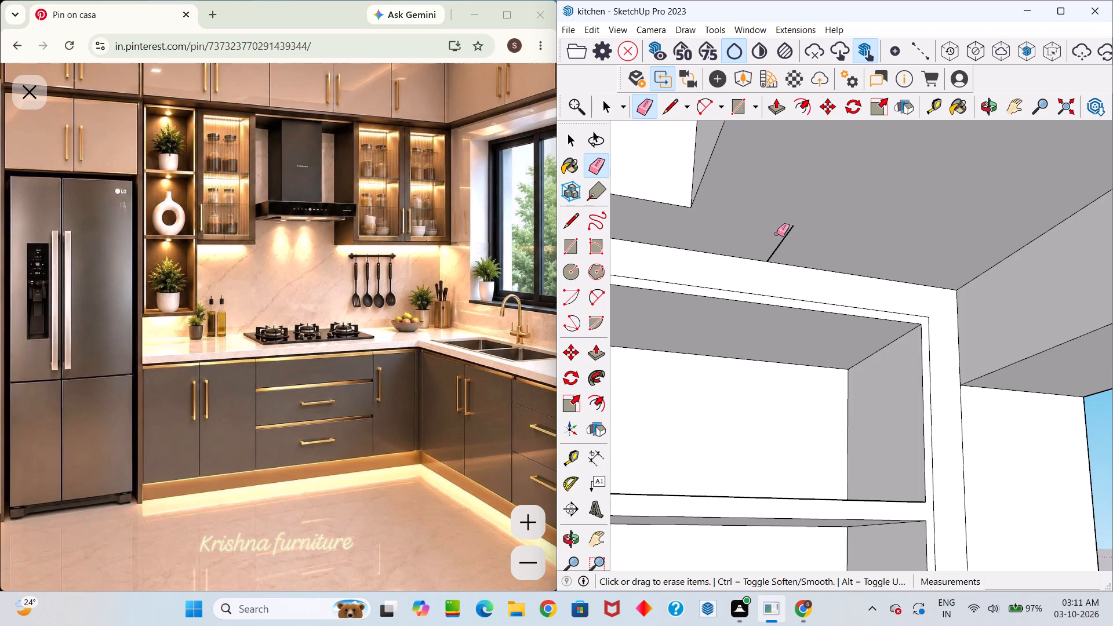
drag(777, 234, 807, 244)
scroll(769, 224, down, 13)
middle_drag(754, 213, 737, 295)
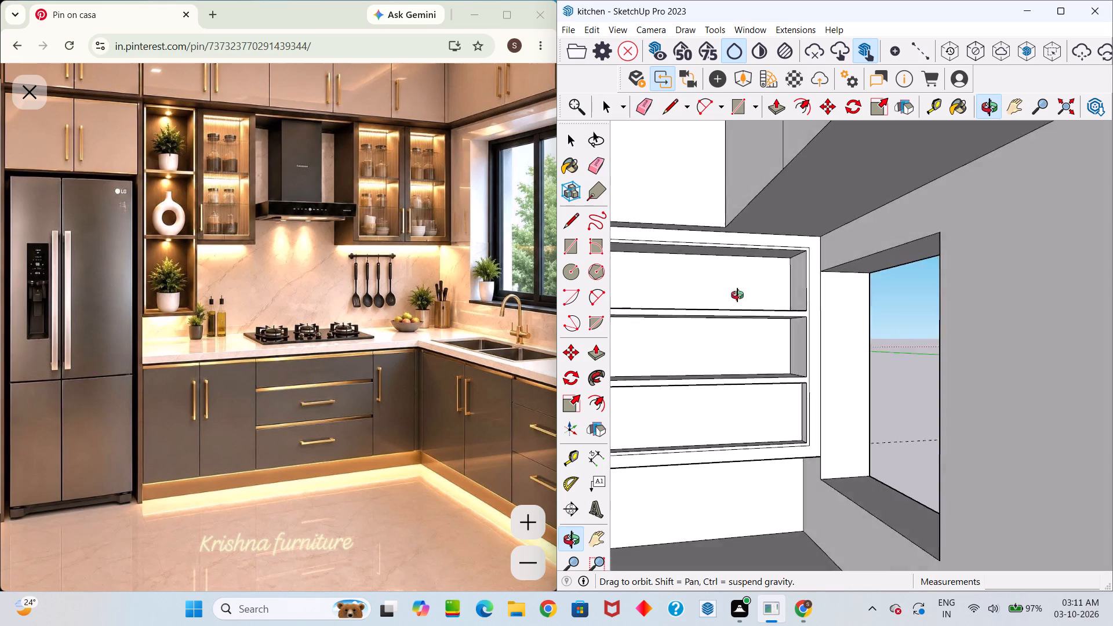
middle_drag(737, 295, 810, 258)
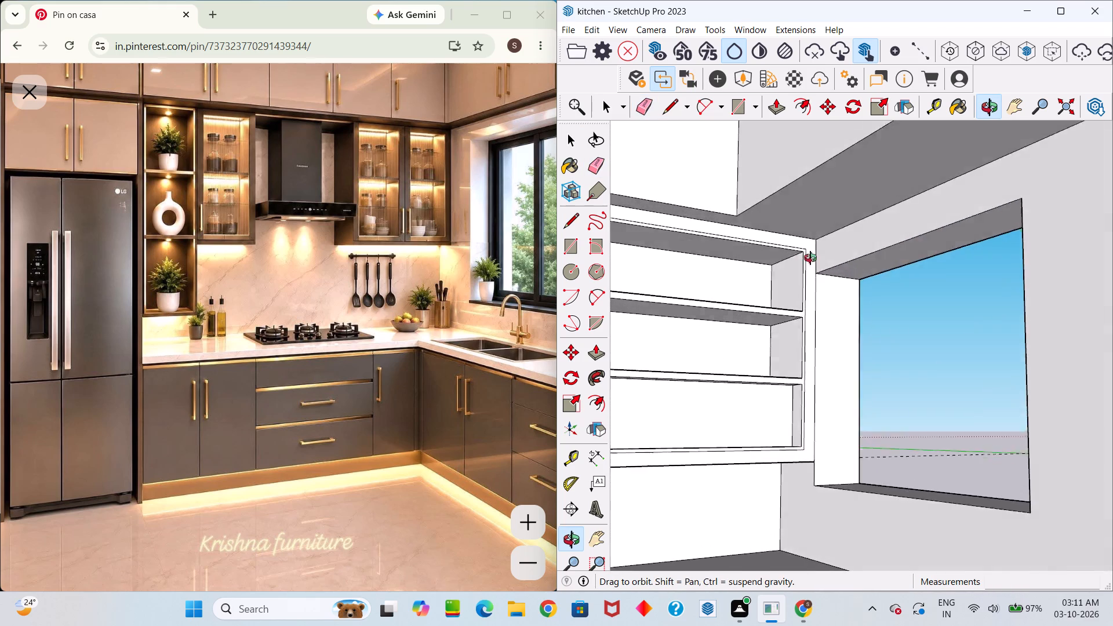
middle_drag(810, 258, 785, 243)
scroll(783, 250, up, 9)
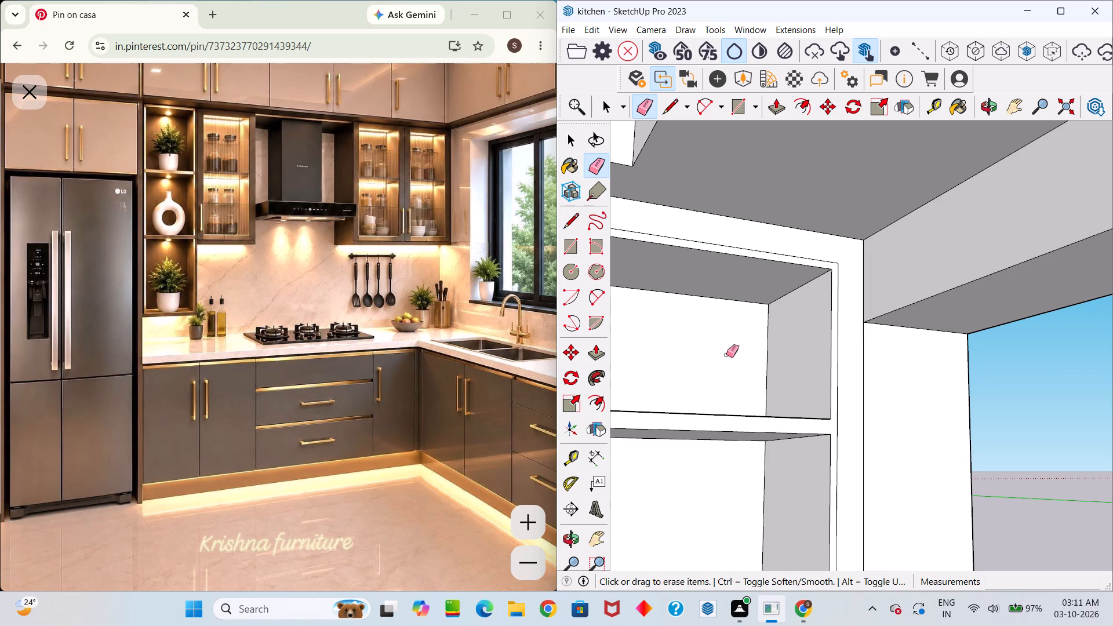
key(space)
Review the two-bay wall cabinet against the upper cabinets, window wall and back wall from above and below.
scroll(681, 243, down, 9)
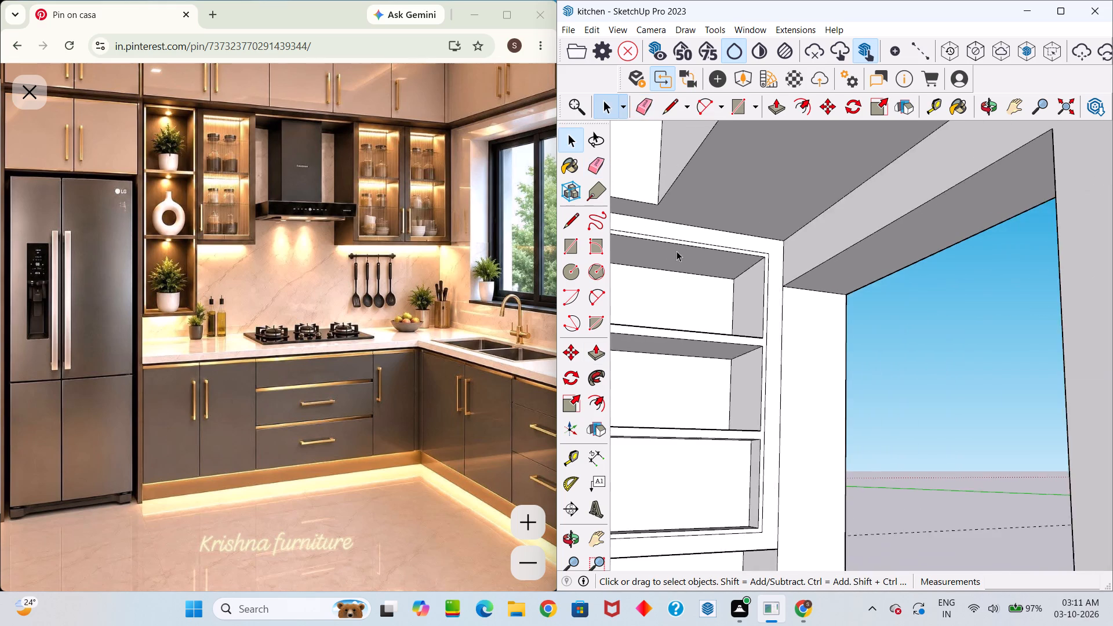
scroll(676, 251, down, 5)
middle_drag(611, 299, 819, 311)
drag(611, 299, 819, 311)
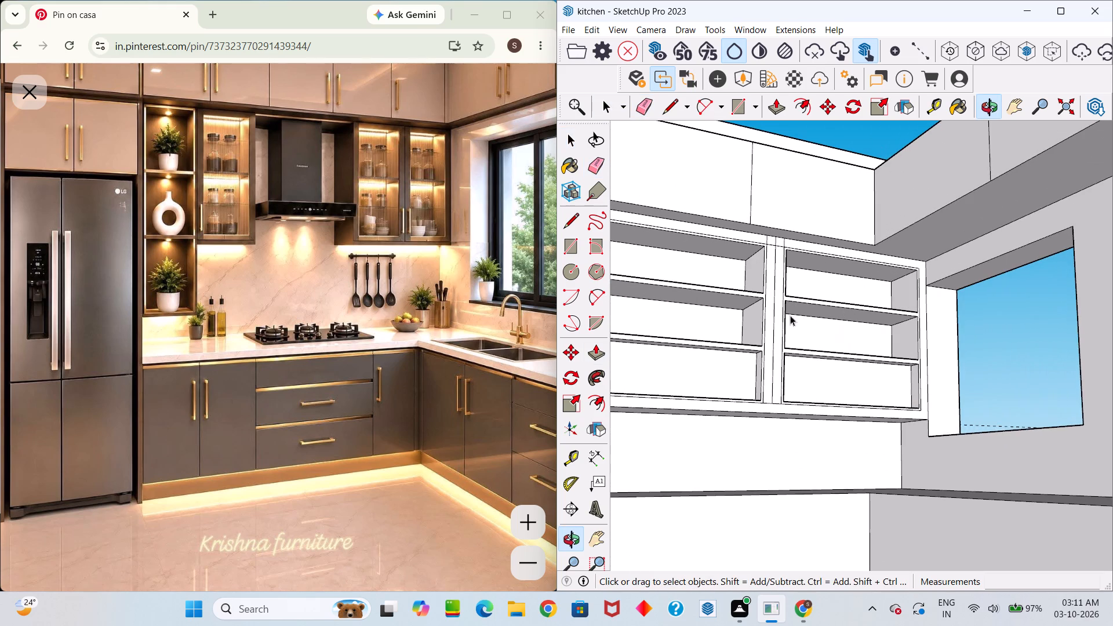
middle_drag(556, 465, 479, 625)
middle_drag(797, 256, 722, 404)
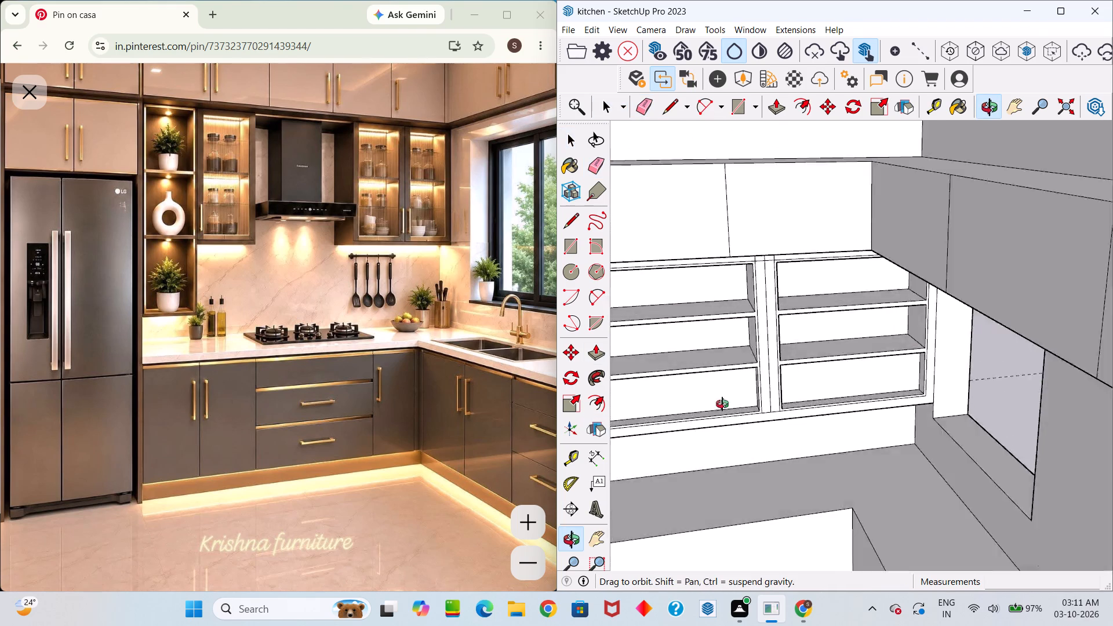
middle_drag(722, 404, 598, 484)
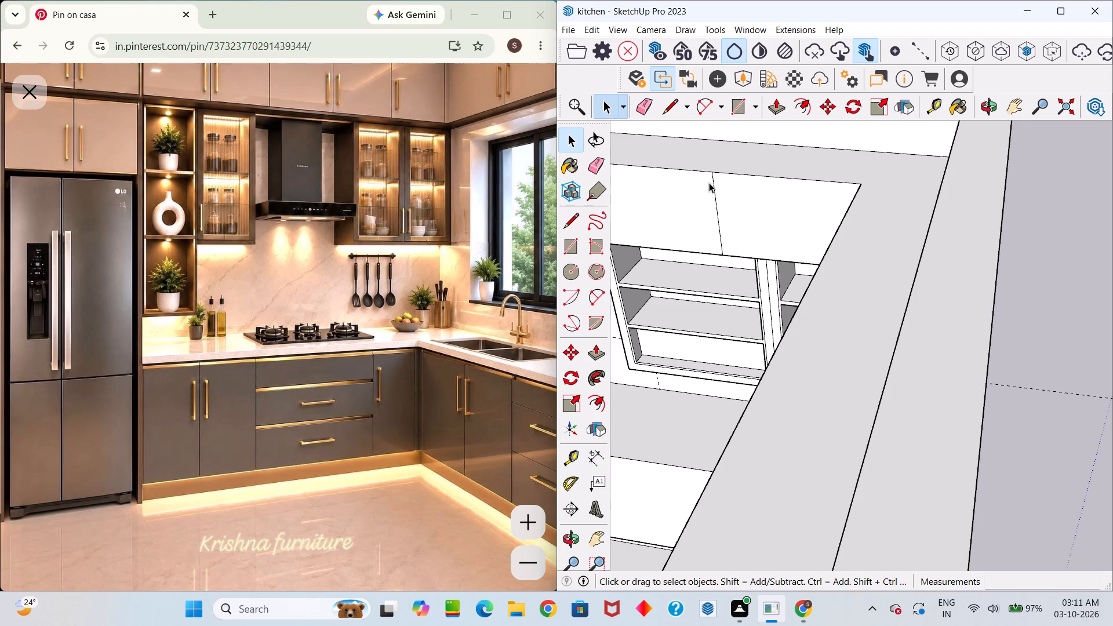
middle_drag(709, 183, 935, 157)
drag(709, 183, 935, 157)
middle_drag(883, 323, 904, 222)
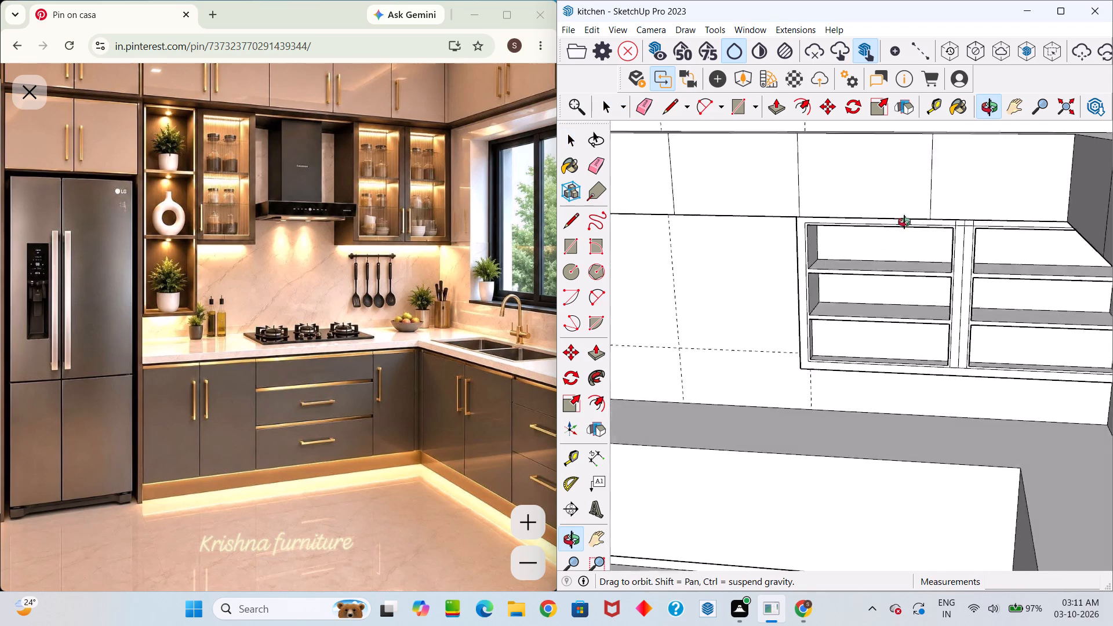
middle_drag(904, 222, 911, 113)
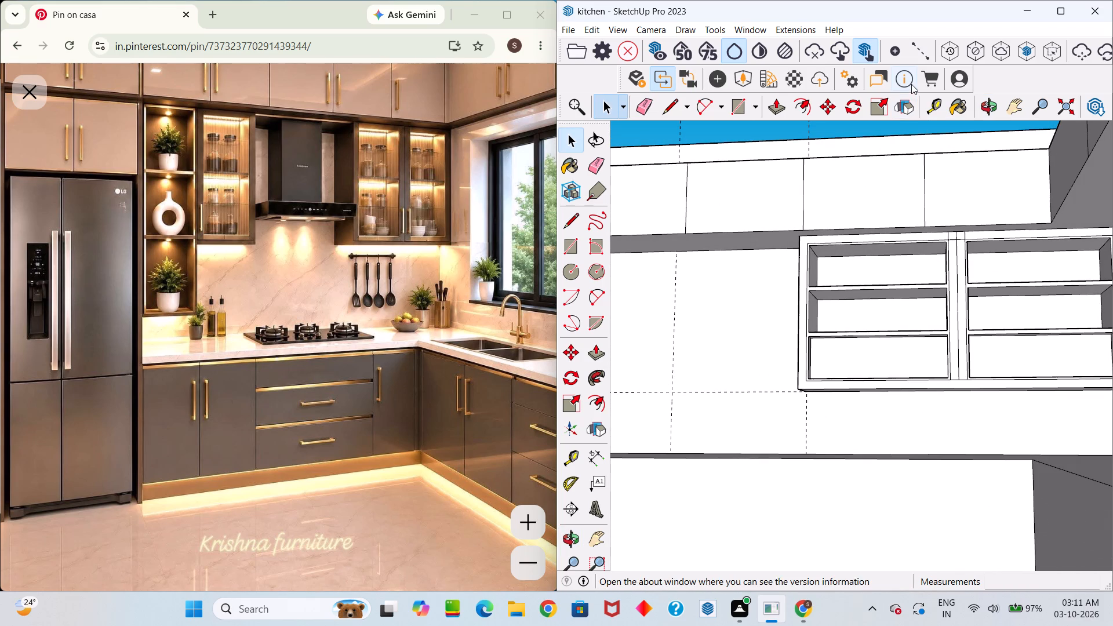
Examine the frame lines around the wall cabinet's left bay, along its top rail, outer stile and central divider.
scroll(900, 230, up, 4)
scroll(962, 252, up, 5)
middle_drag(985, 224, 1010, 141)
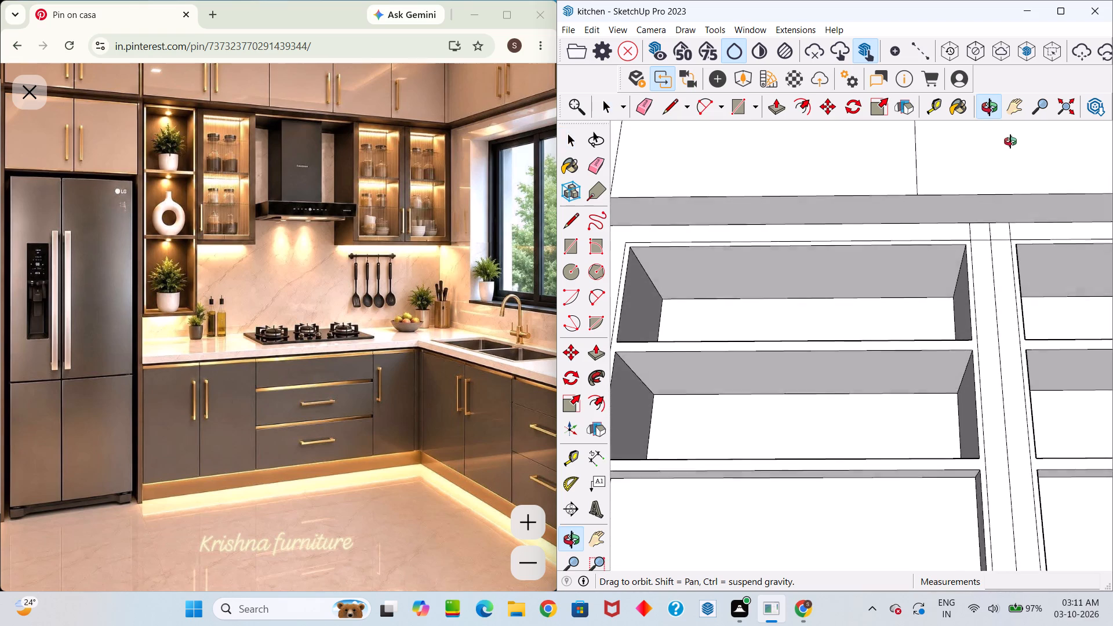
middle_drag(1010, 141, 996, 225)
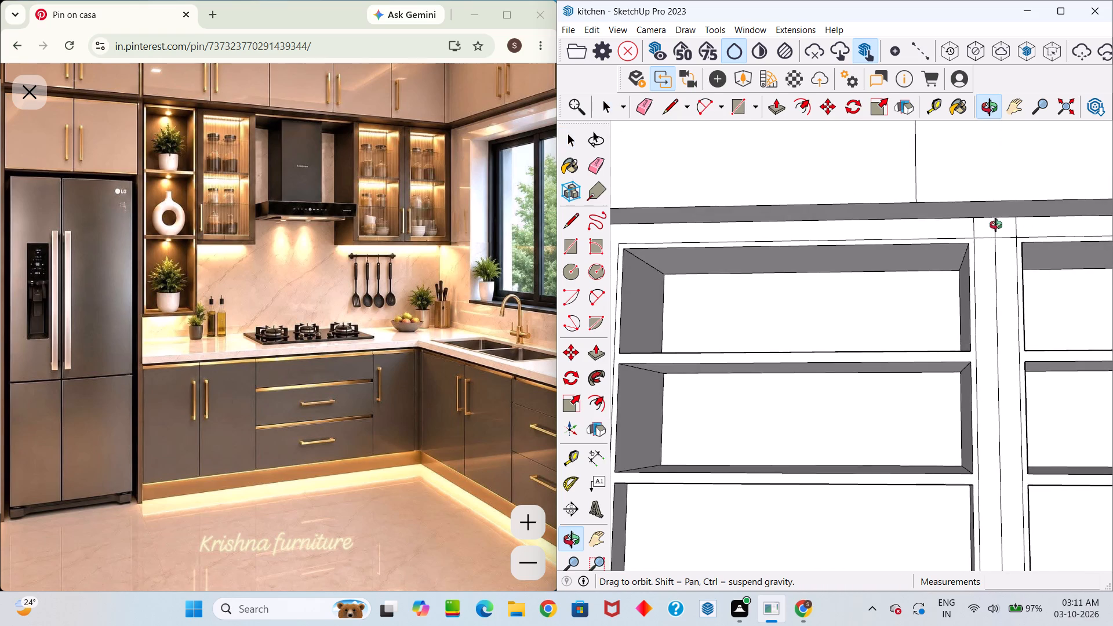
middle_drag(996, 225, 1010, 238)
scroll(1010, 238, up, 1)
scroll(1010, 238, down, 3)
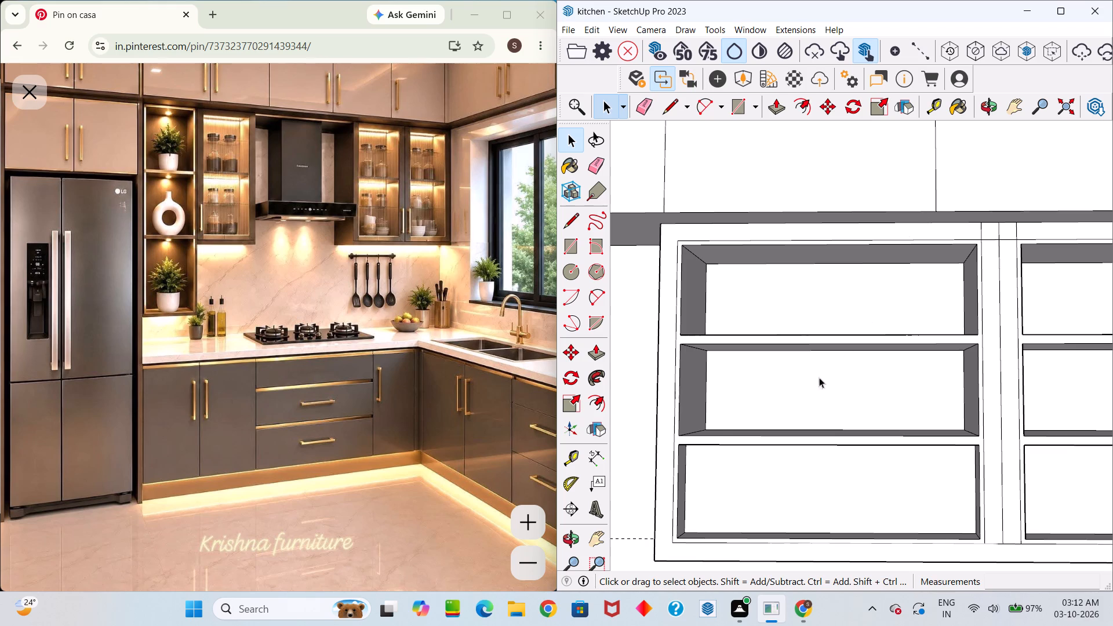
scroll(786, 515, up, 1)
scroll(786, 508, down, 3)
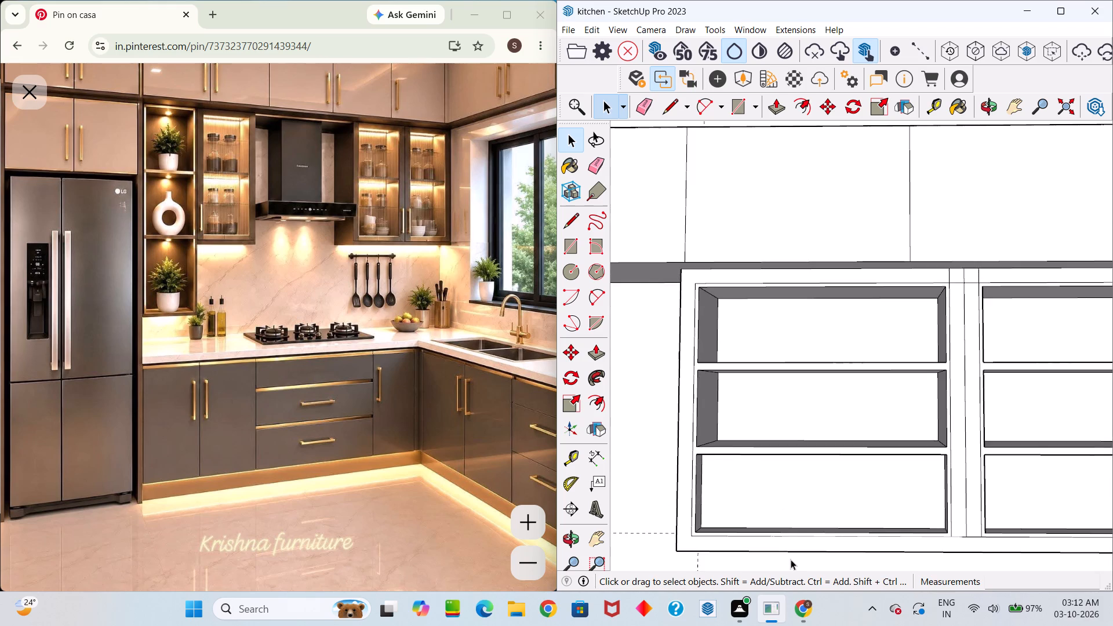
Draw 1-inch vertical lines closing the outer-stile ends of both shelf fronts in the wall cabinet's left bay.
scroll(791, 556, up, 3)
click(790, 546)
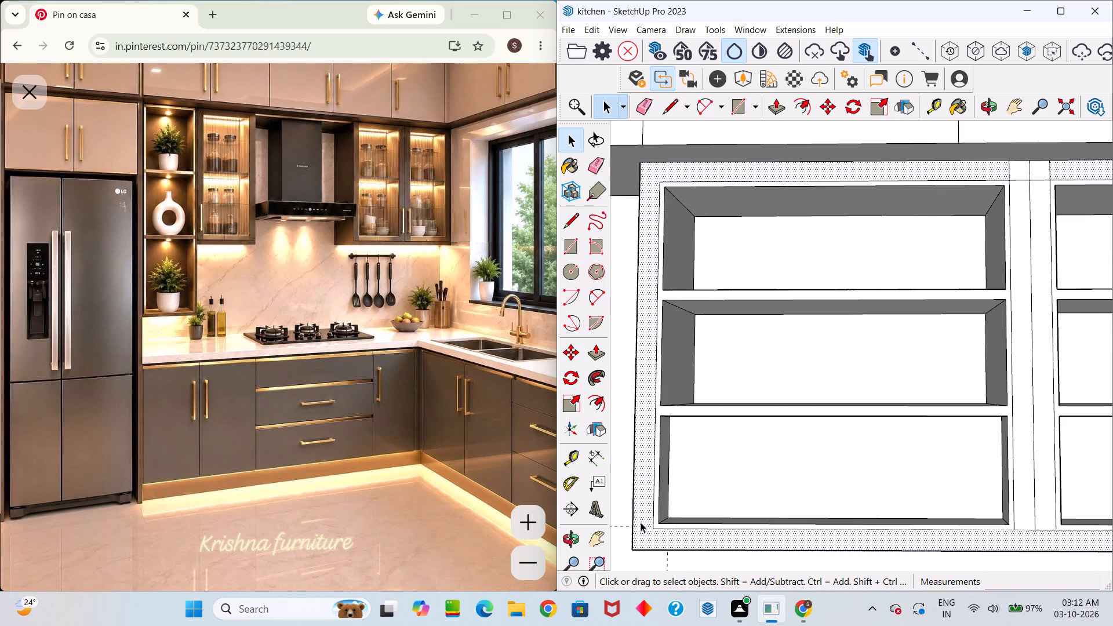
key(l)
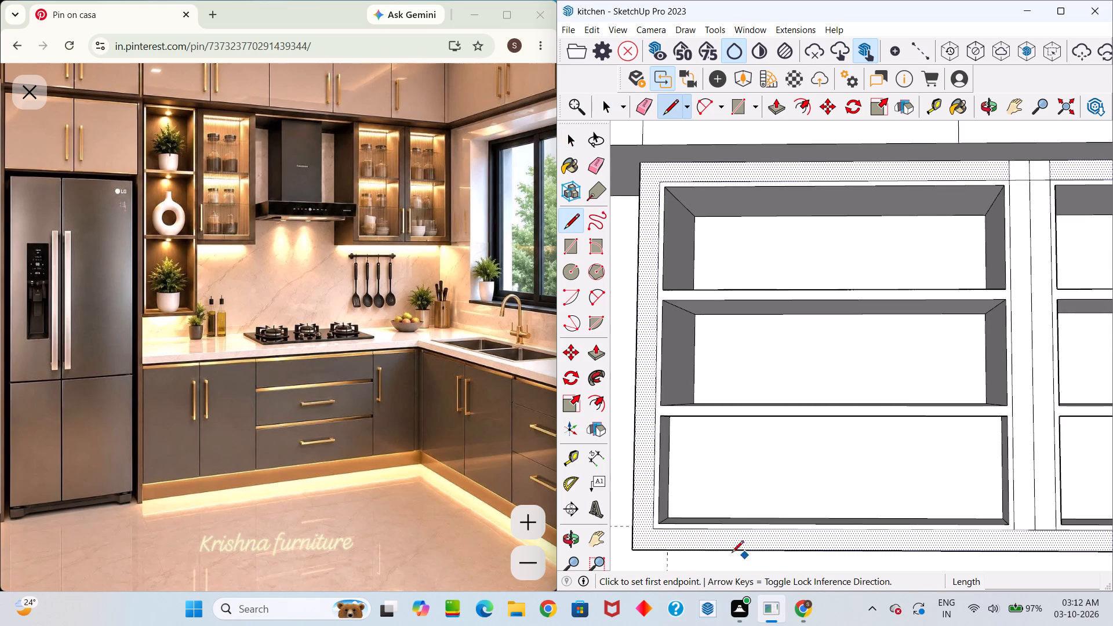
scroll(653, 472, down, 6)
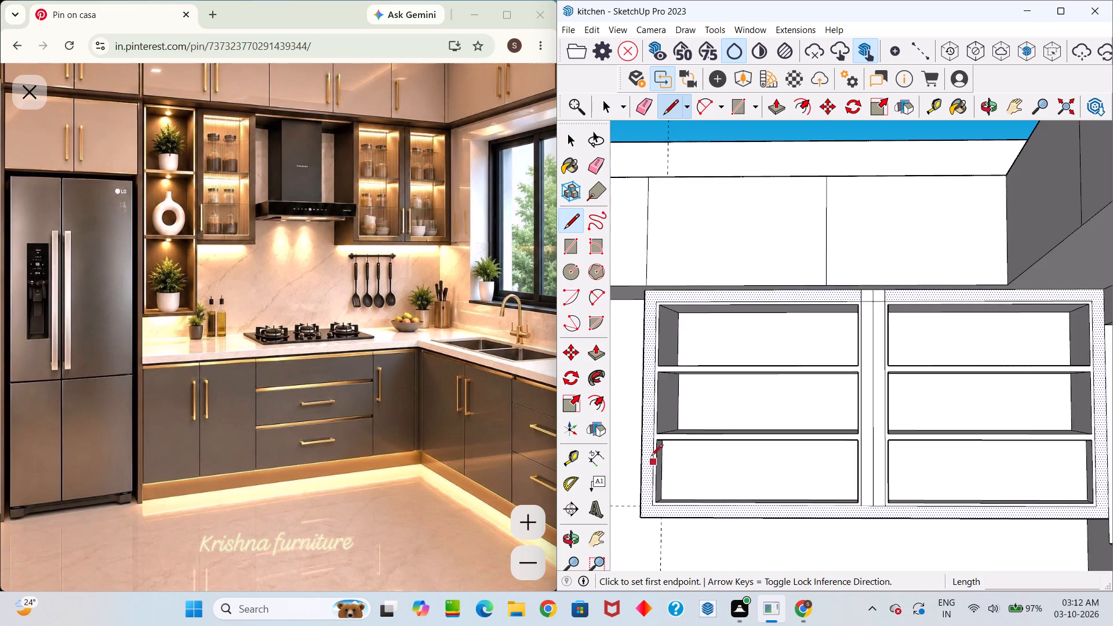
scroll(658, 412, down, 3)
scroll(664, 340, up, 10)
scroll(654, 409, up, 4)
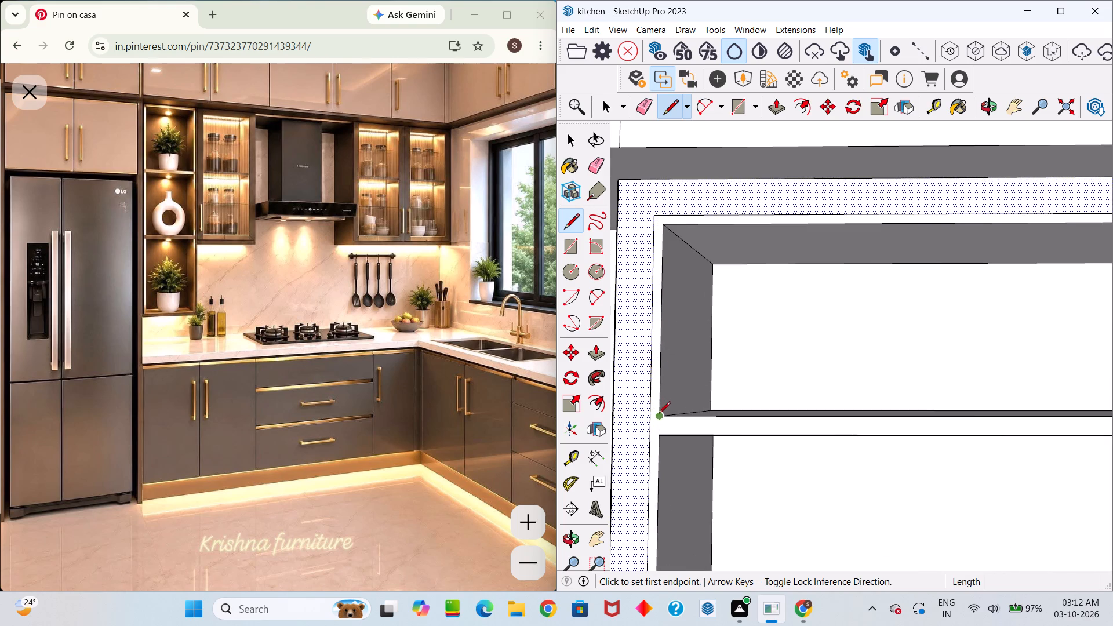
click(660, 419)
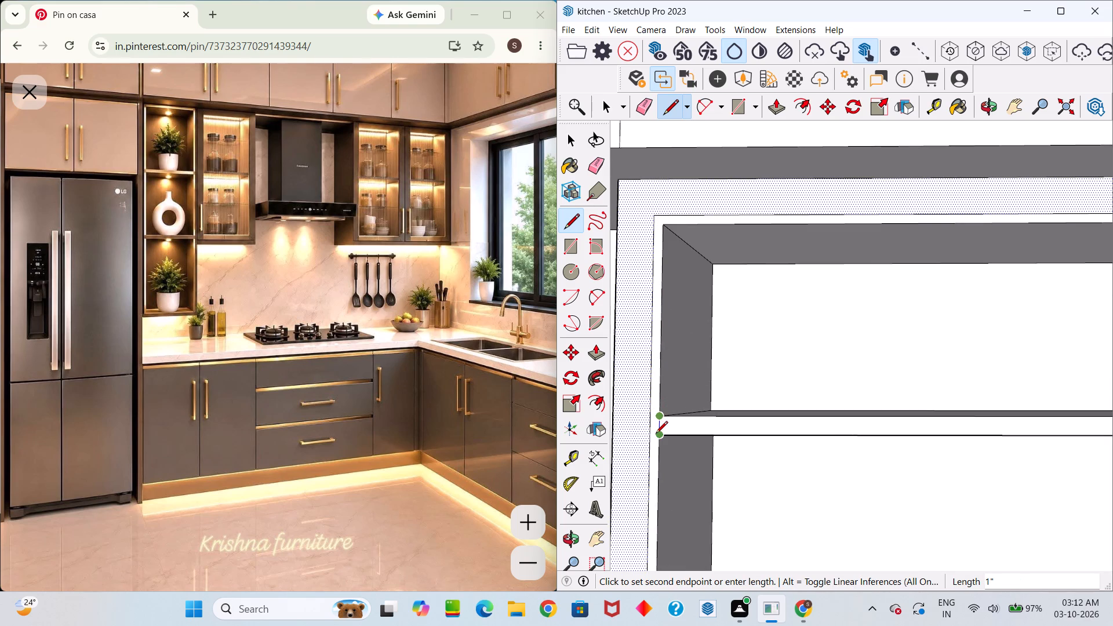
click(656, 434)
scroll(657, 469, down, 10)
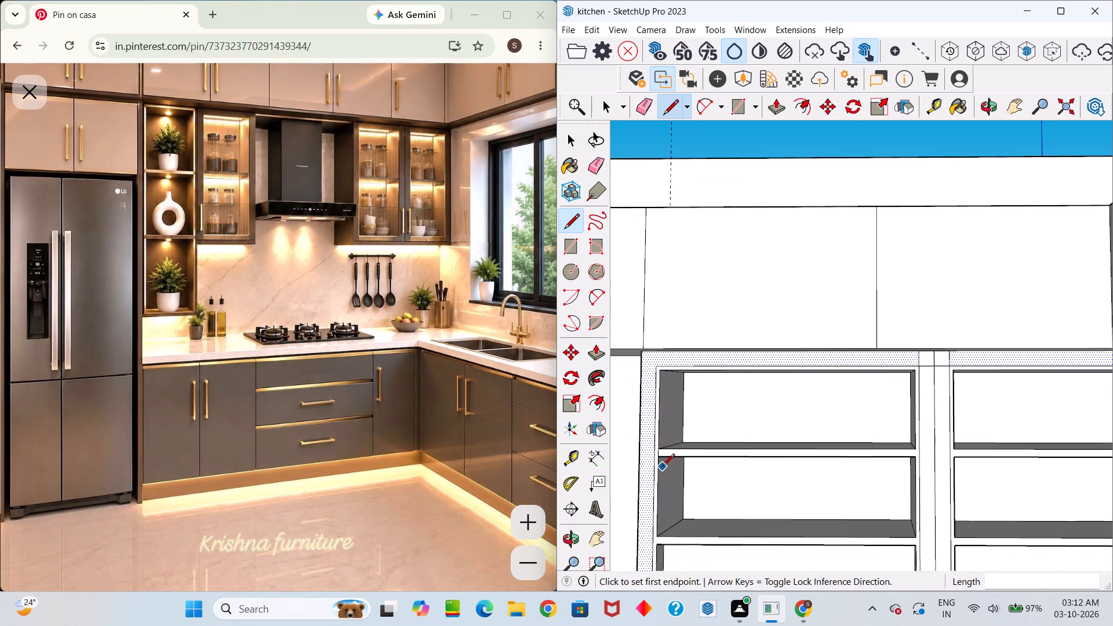
scroll(662, 467, down, 5)
scroll(656, 519, up, 19)
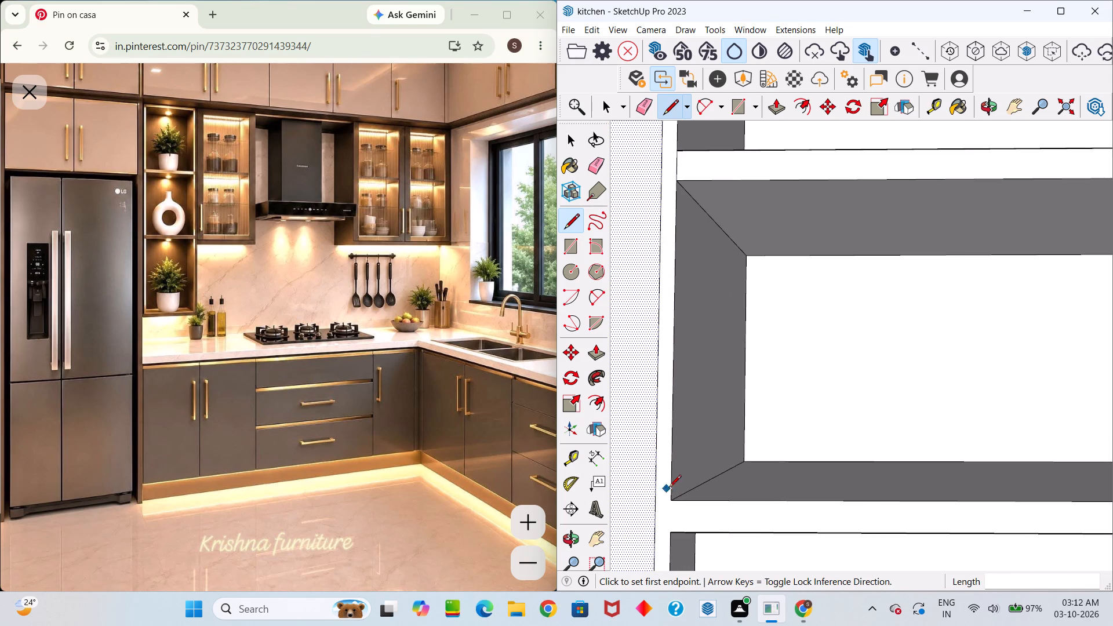
drag(670, 504, 667, 509)
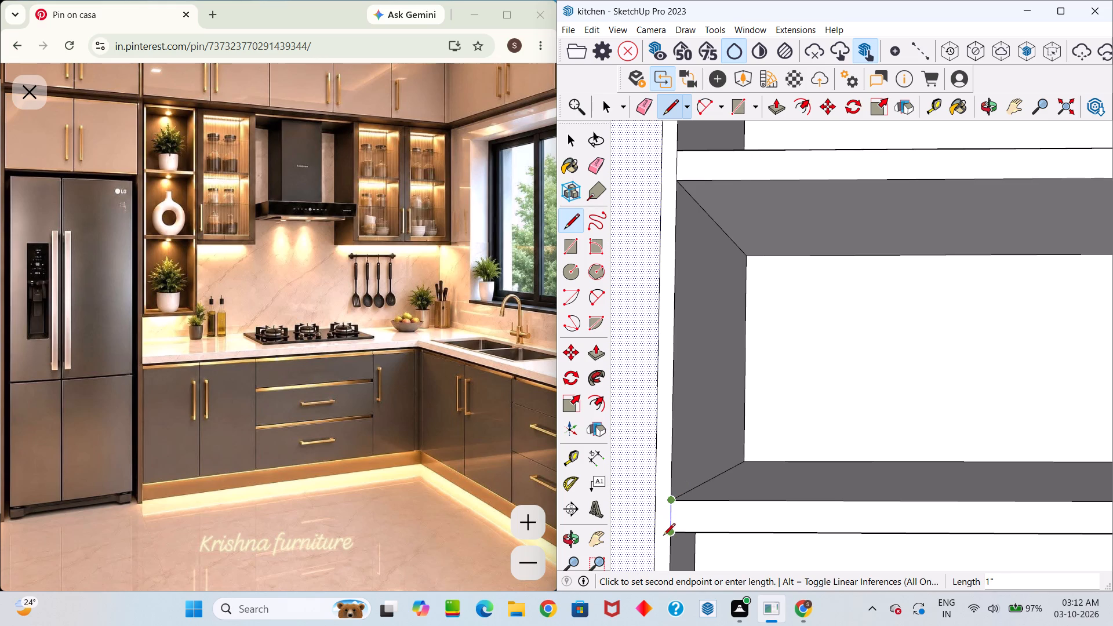
click(669, 534)
scroll(675, 518, down, 18)
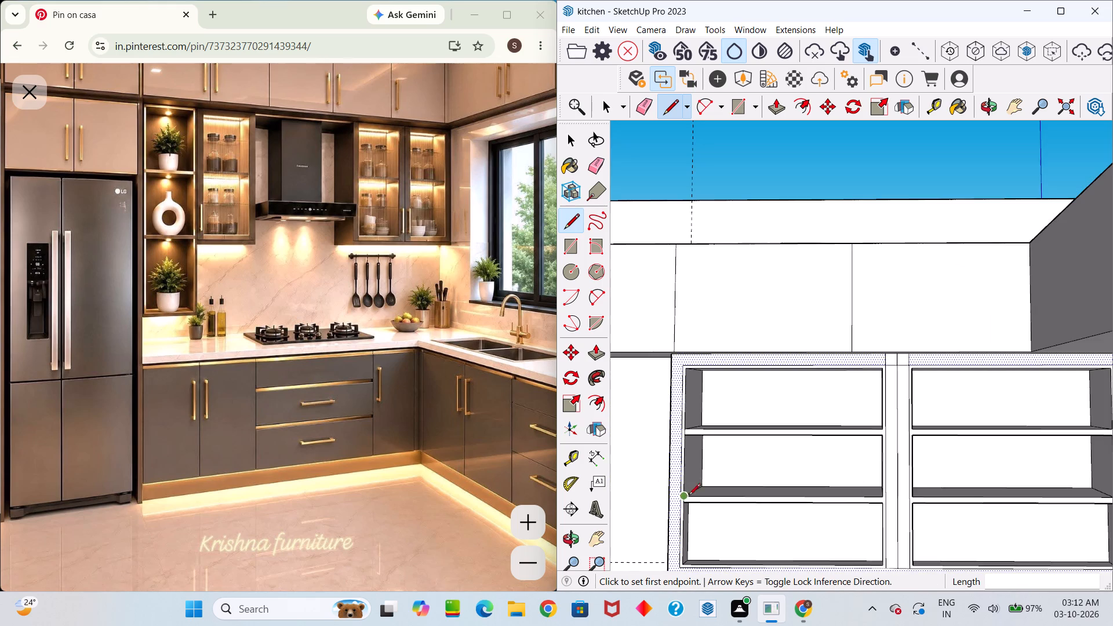
Draw a short line from the lower outer corner of the left bay's bottom opening to the frame's bottom rail line.
scroll(690, 555, up, 6)
middle_drag(688, 527, 718, 340)
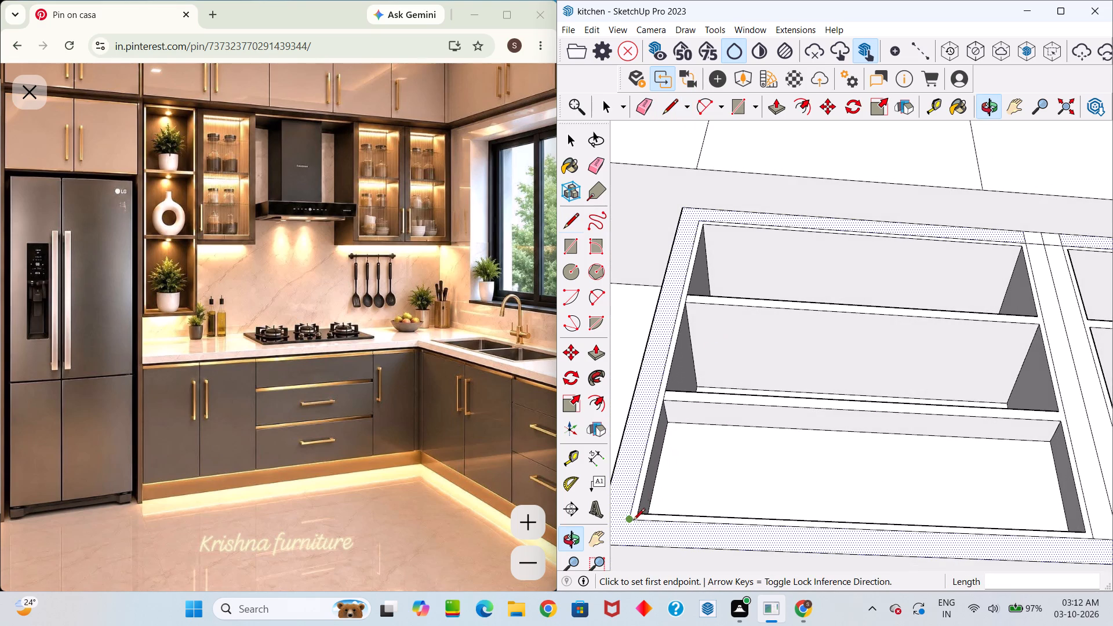
scroll(632, 522, up, 10)
click(645, 515)
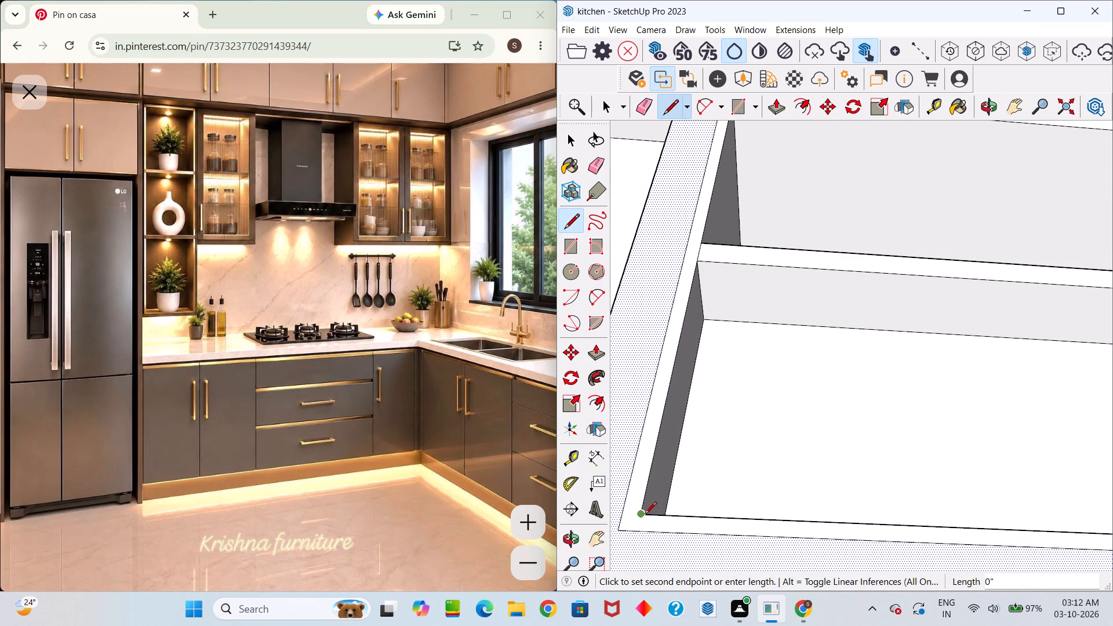
click(637, 531)
Draw 1-inch vertical lines closing the central-divider ends of both shelf fronts in the wall cabinet's left bay.
middle_drag(648, 515, 643, 558)
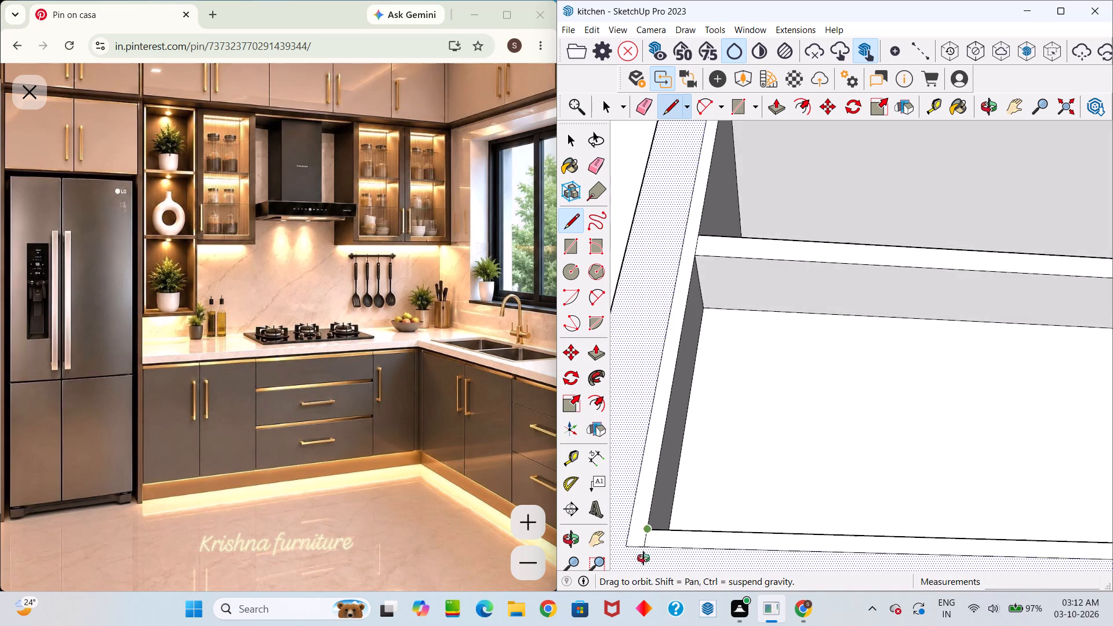
middle_drag(643, 558, 648, 625)
scroll(730, 425, down, 11)
middle_drag(729, 400, 730, 424)
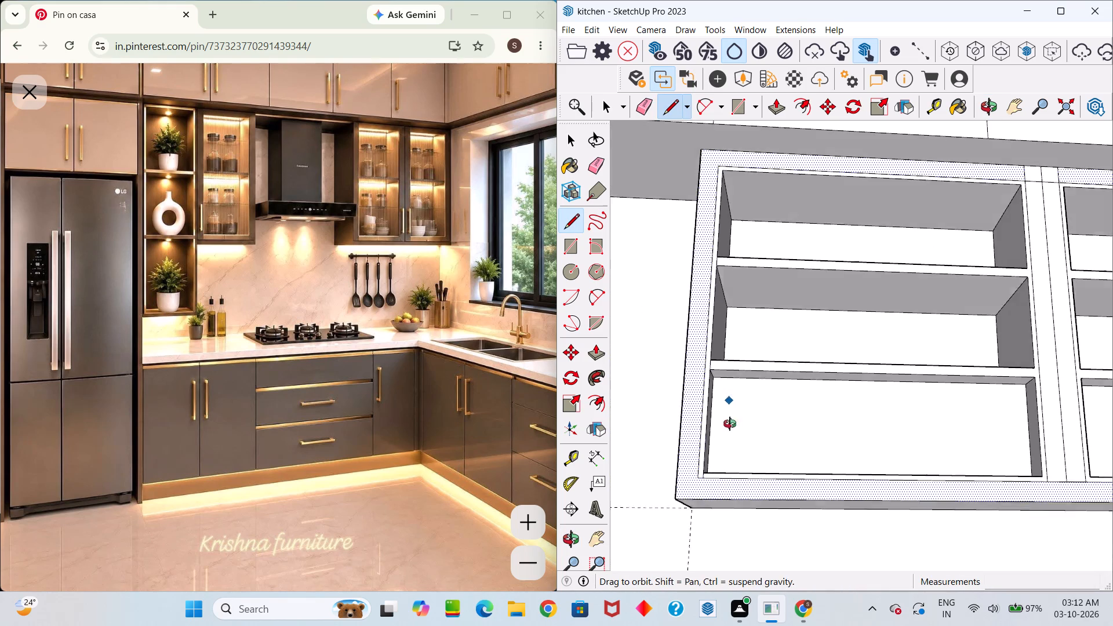
middle_drag(730, 424, 708, 545)
scroll(784, 424, down, 5)
scroll(933, 332, up, 6)
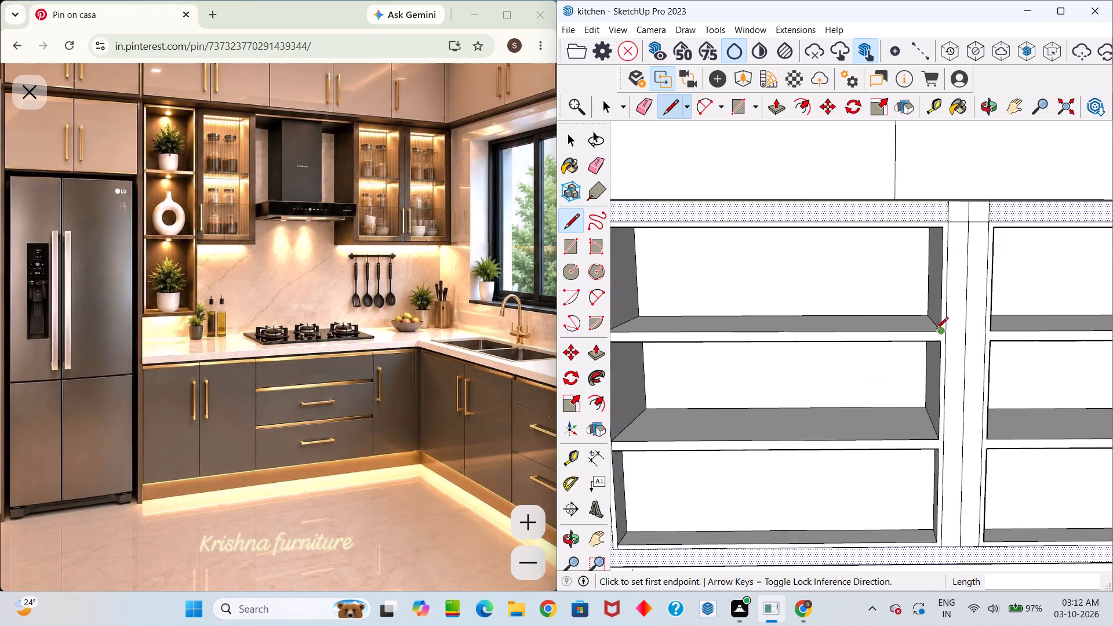
scroll(936, 330, up, 4)
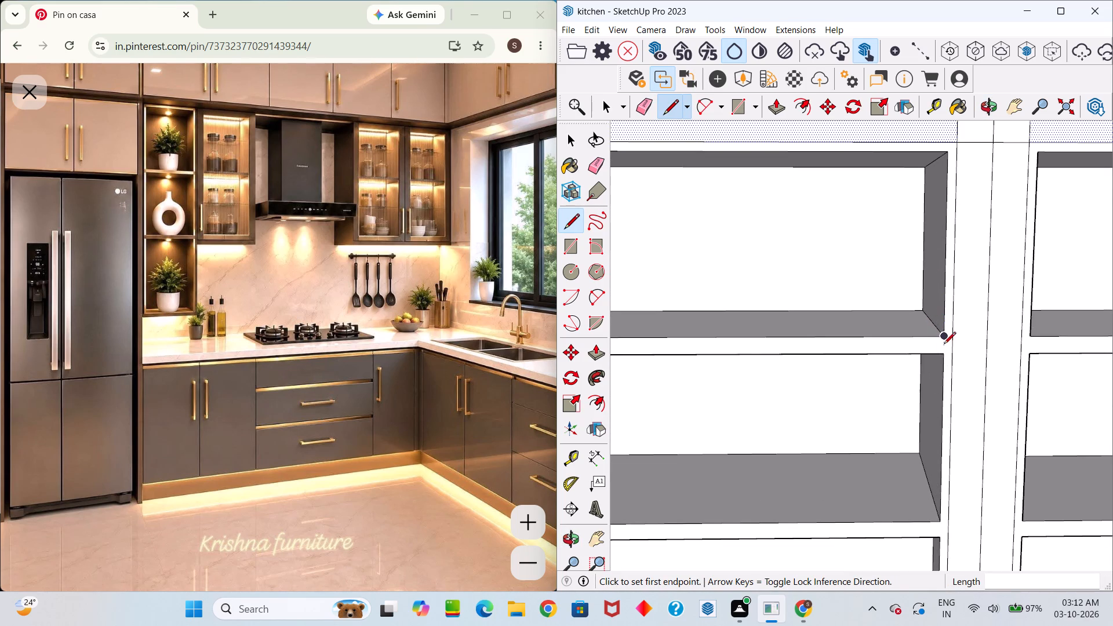
click(944, 341)
click(940, 354)
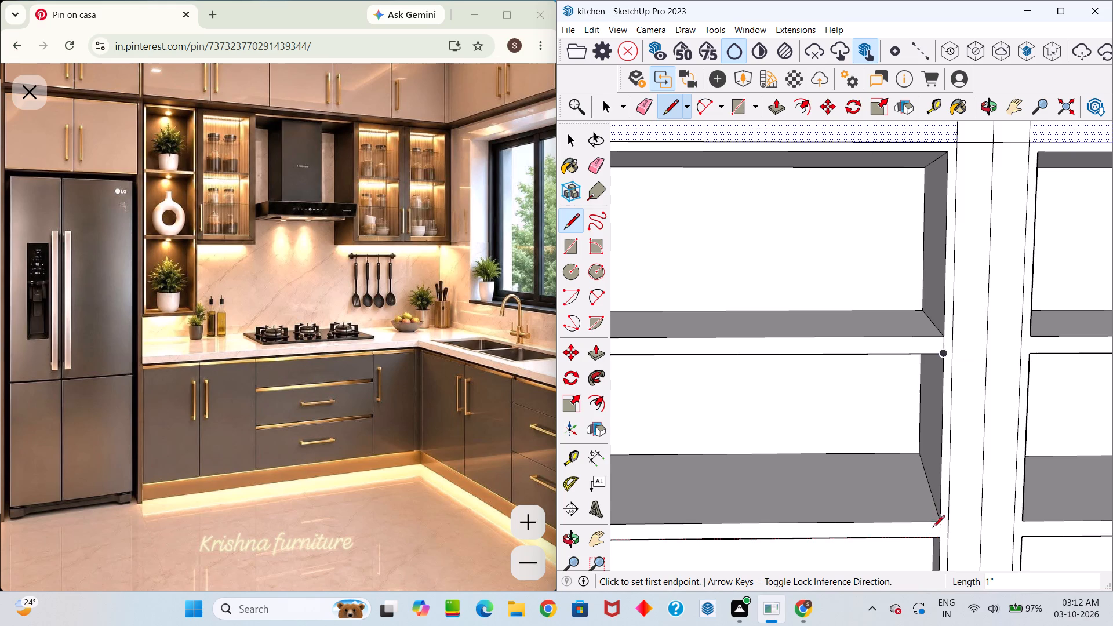
click(934, 525)
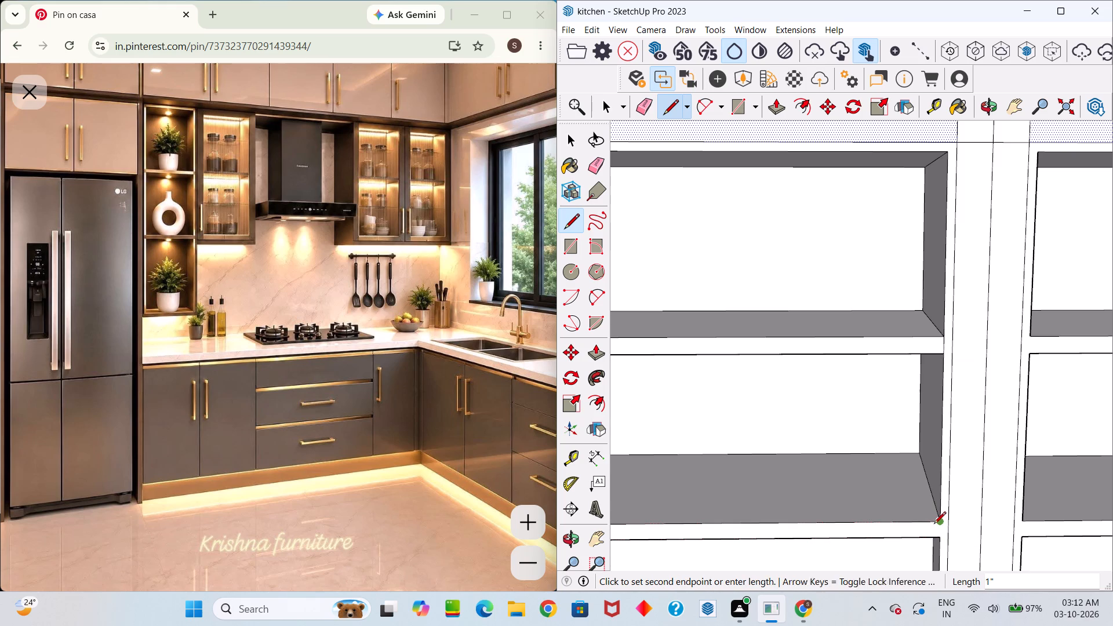
click(939, 541)
Draw 1-inch vertical lines closing the central-divider ends of both shelf fronts in the wall cabinet's window-side bay.
scroll(935, 511, down, 16)
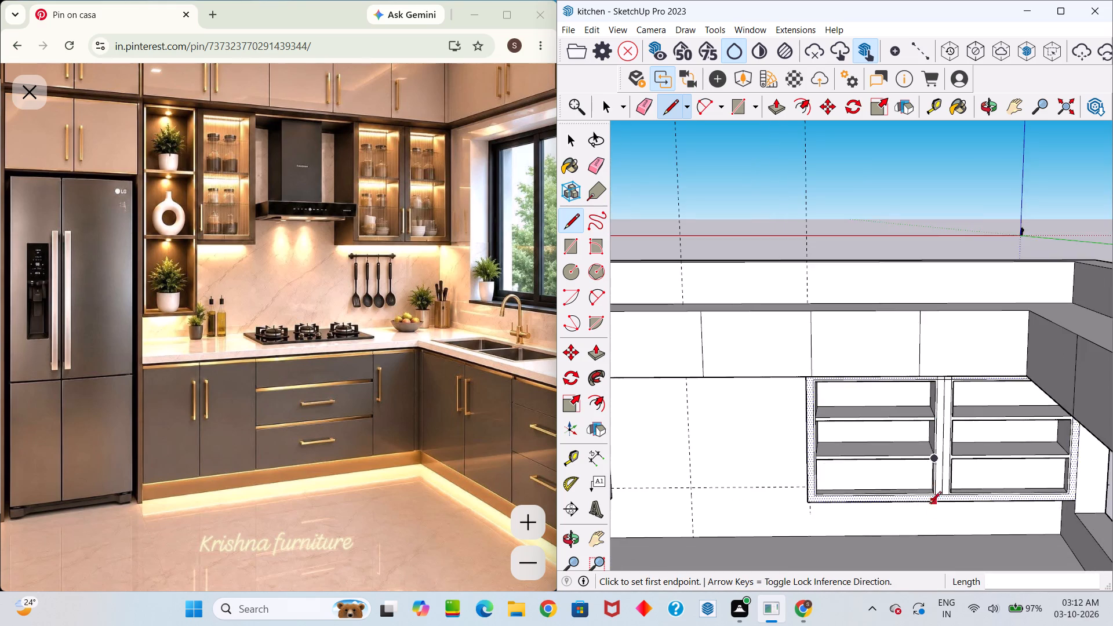
scroll(930, 522, up, 12)
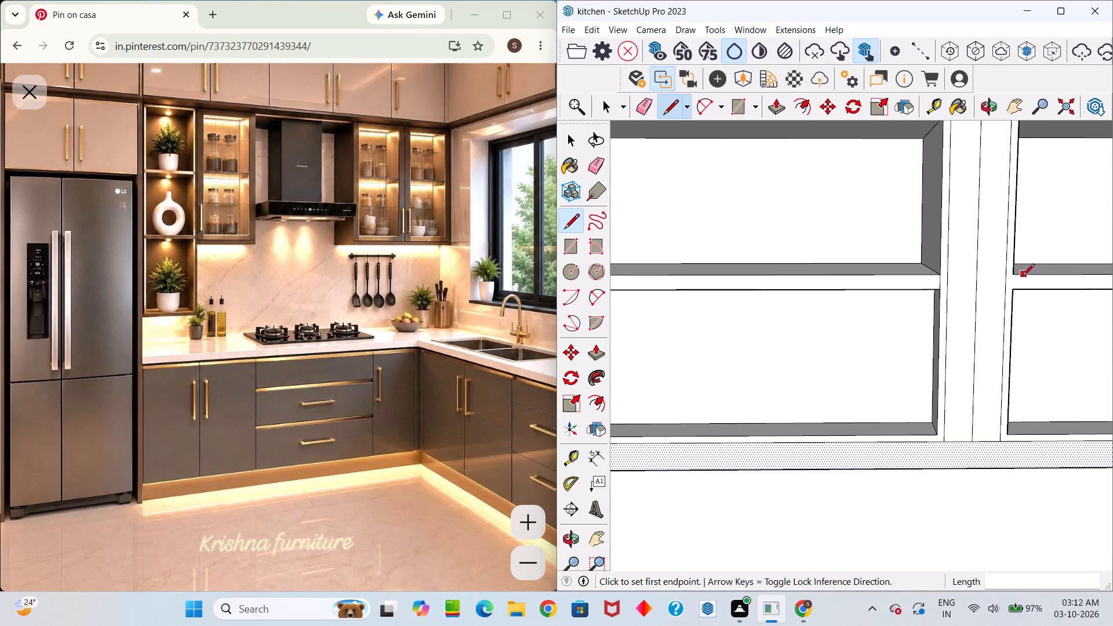
click(1013, 276)
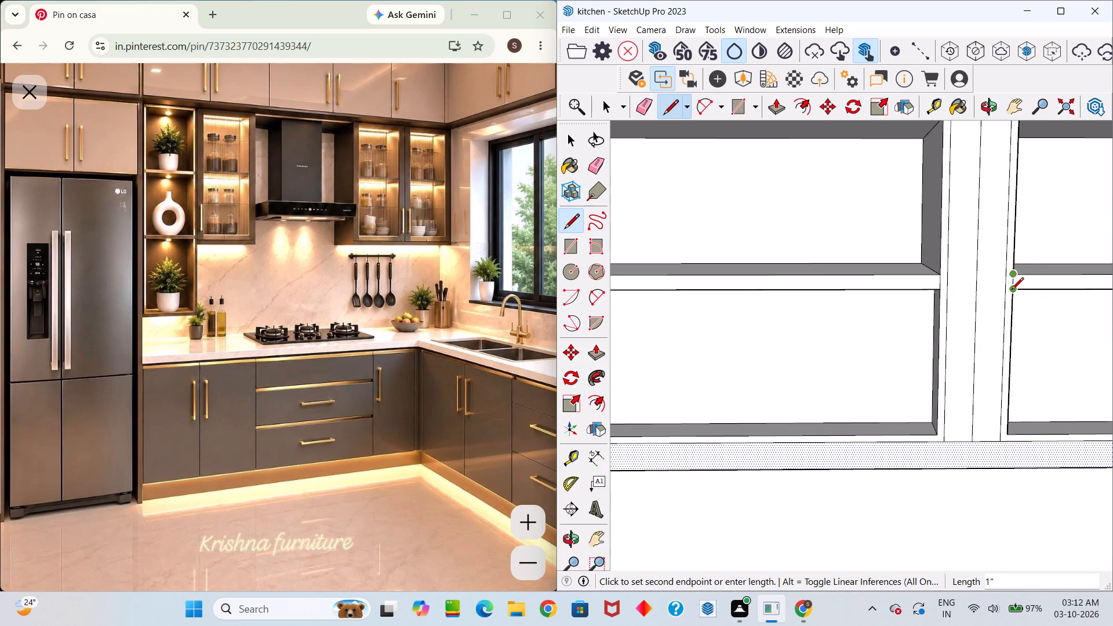
click(1012, 290)
scroll(1012, 236, down, 10)
scroll(1024, 181, up, 8)
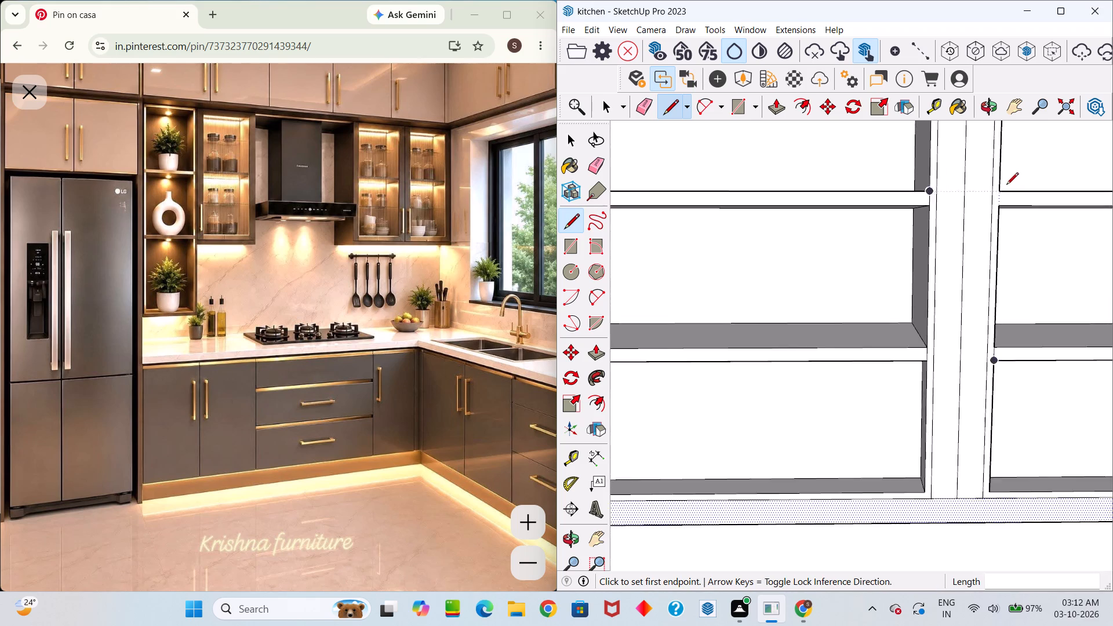
scroll(1006, 185, up, 5)
click(999, 190)
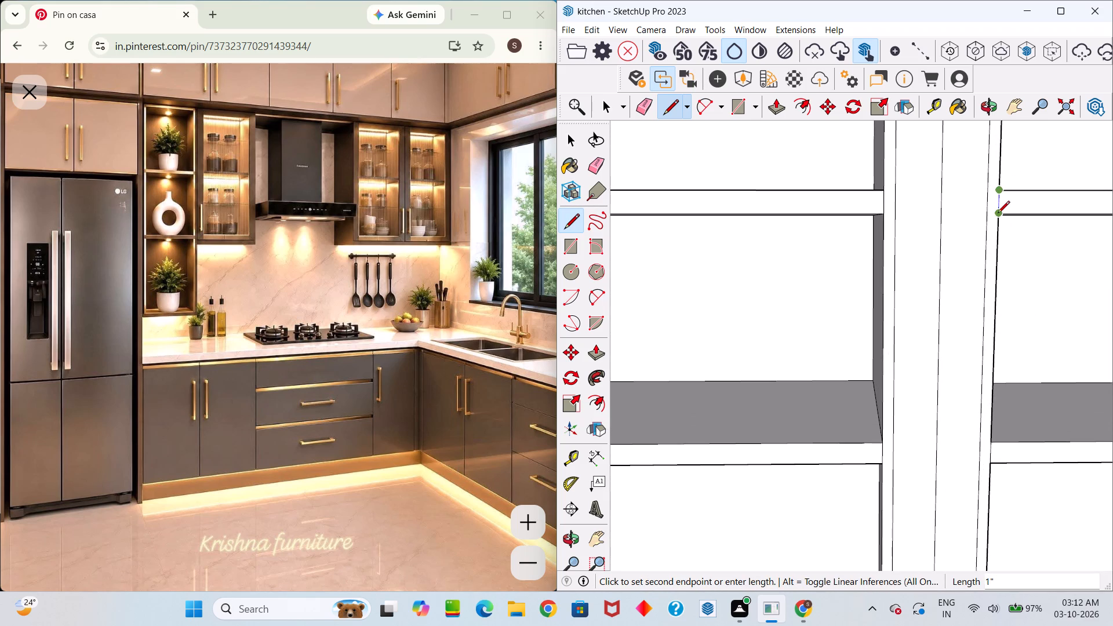
click(998, 214)
Draw 1-inch vertical lines closing the outer-stile ends of both shelf fronts in the wall cabinet's window-side bay.
scroll(999, 206, down, 16)
scroll(1011, 183, up, 3)
scroll(1009, 198, down, 1)
middle_drag(1007, 205, 987, 210)
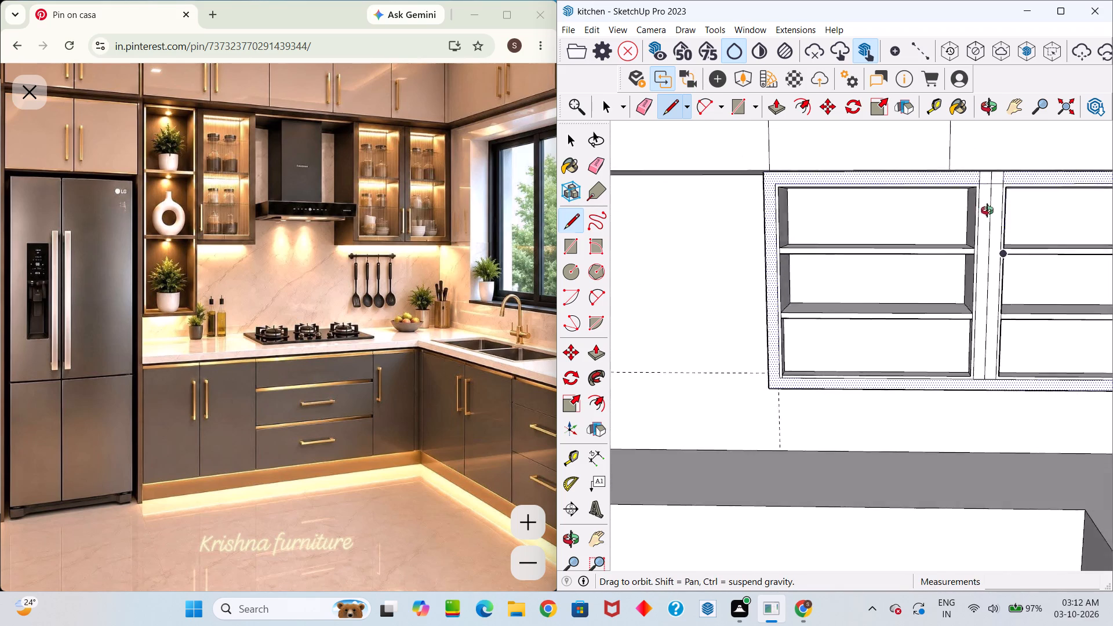
middle_drag(987, 210, 929, 208)
scroll(936, 221, down, 5)
middle_drag(932, 245, 923, 245)
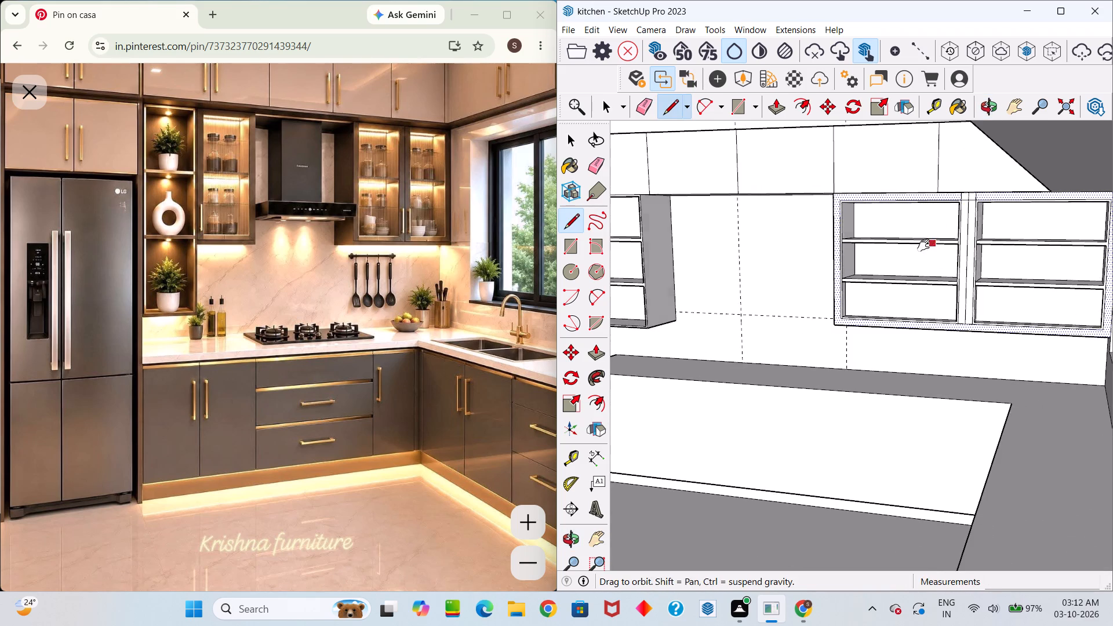
drag(923, 245, 730, 251)
middle_drag(923, 245, 730, 251)
middle_drag(722, 235, 906, 242)
scroll(693, 232, up, 11)
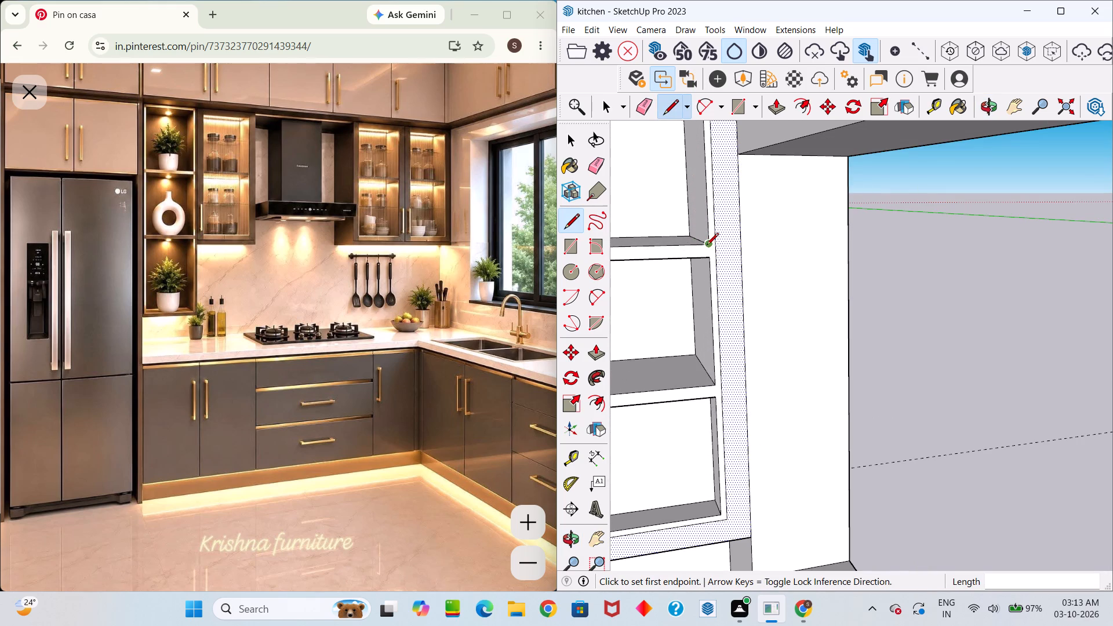
click(707, 246)
click(710, 259)
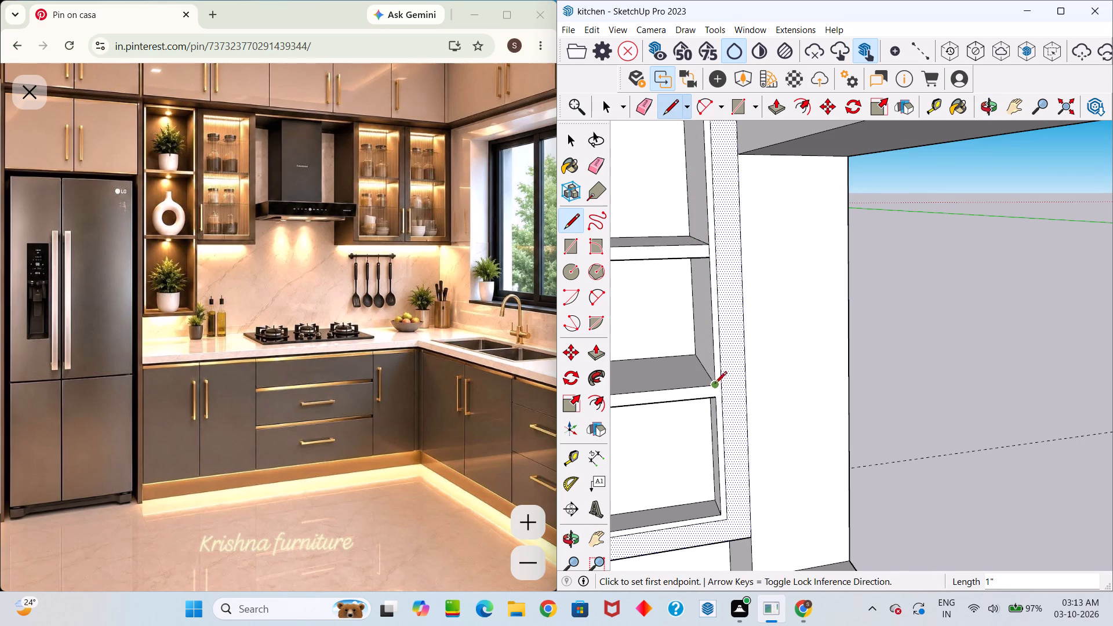
click(714, 383)
click(714, 398)
Erase the extra frame lines along the window-side bay's outer stile and top rail.
scroll(713, 395, down, 5)
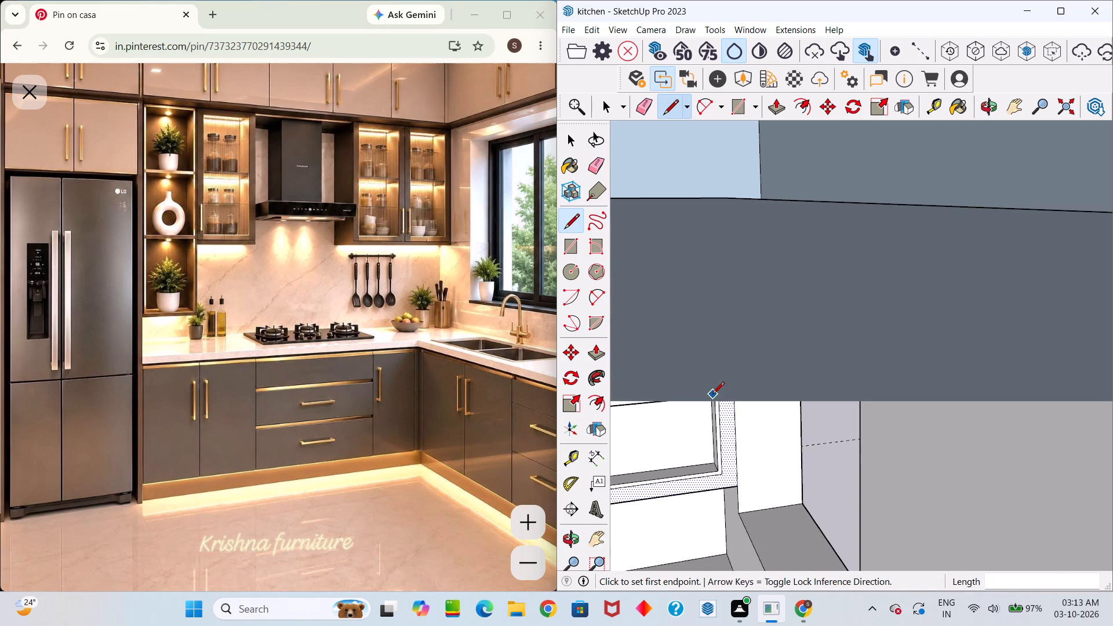
scroll(713, 393, up, 5)
middle_drag(718, 367, 710, 270)
key(space)
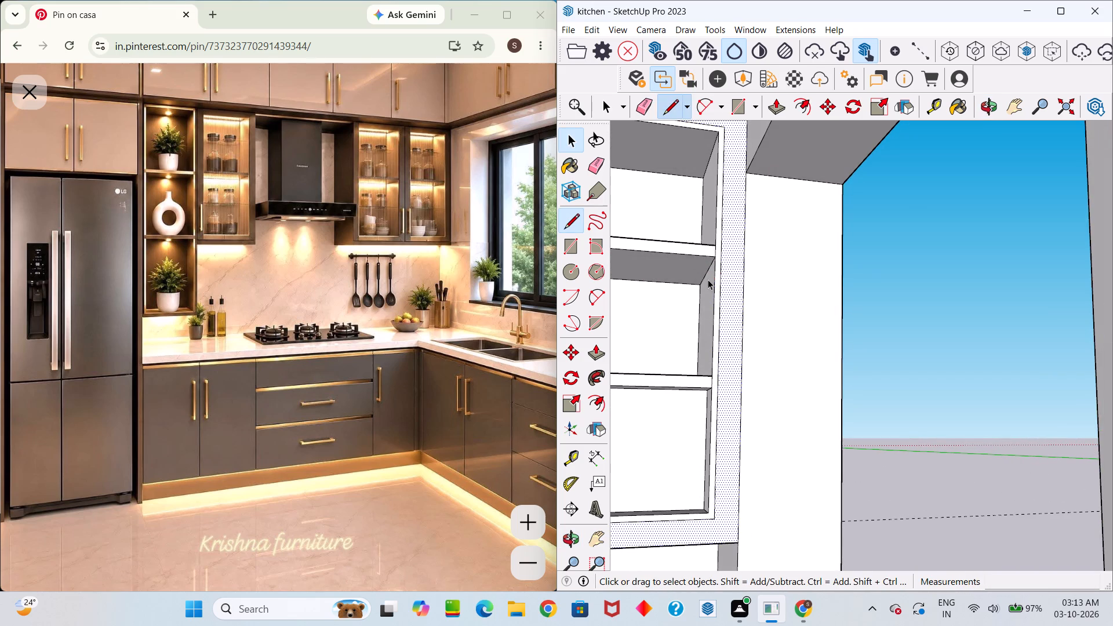
scroll(739, 254, up, 8)
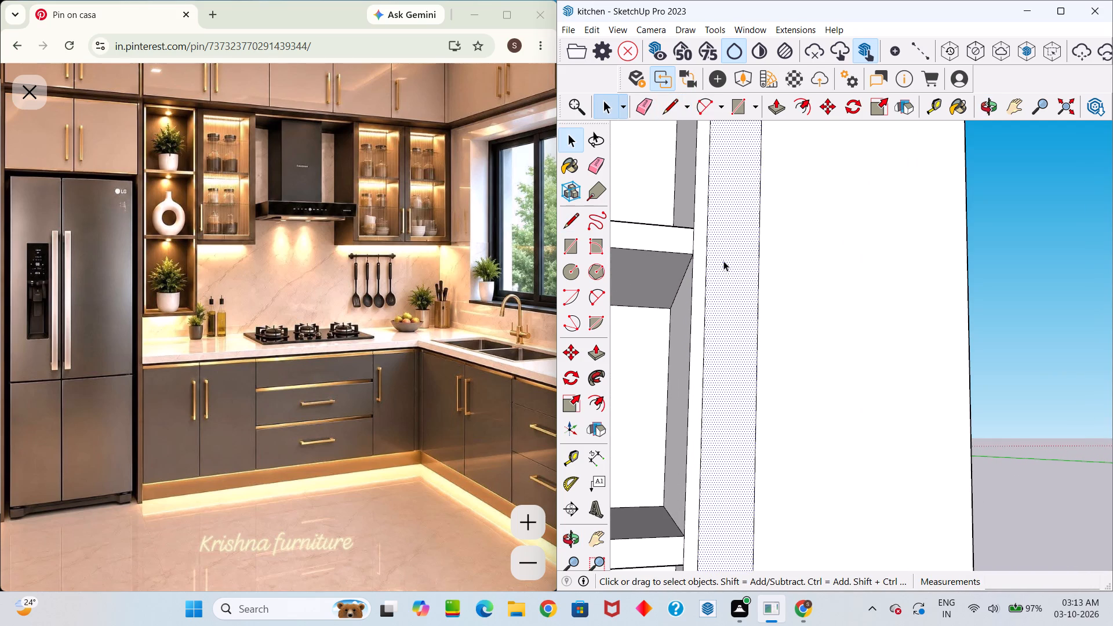
key(e)
click(708, 256)
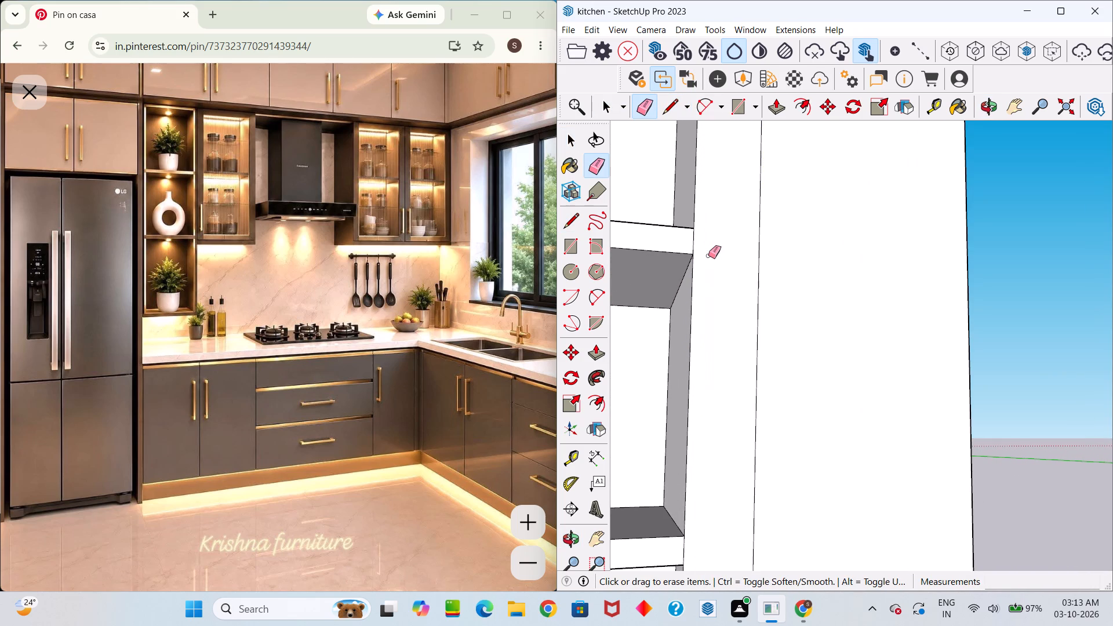
scroll(708, 267, down, 15)
scroll(703, 203, up, 6)
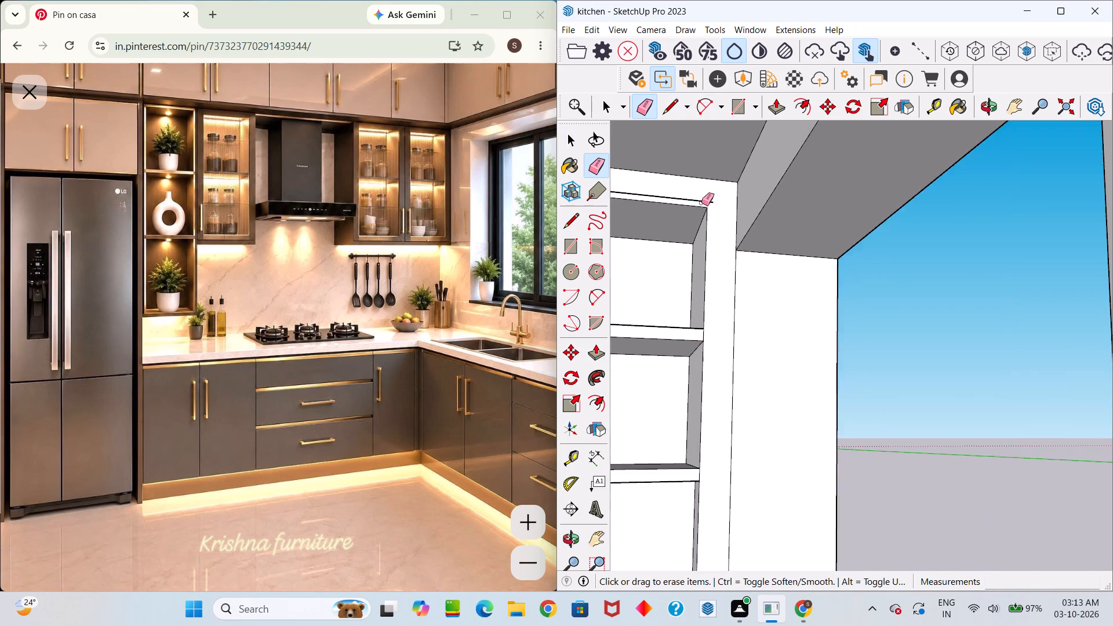
scroll(701, 203, up, 2)
click(701, 199)
Erase the extra frame line along the bottom rail beneath the window-side bay's lowest opening.
scroll(701, 200, down, 14)
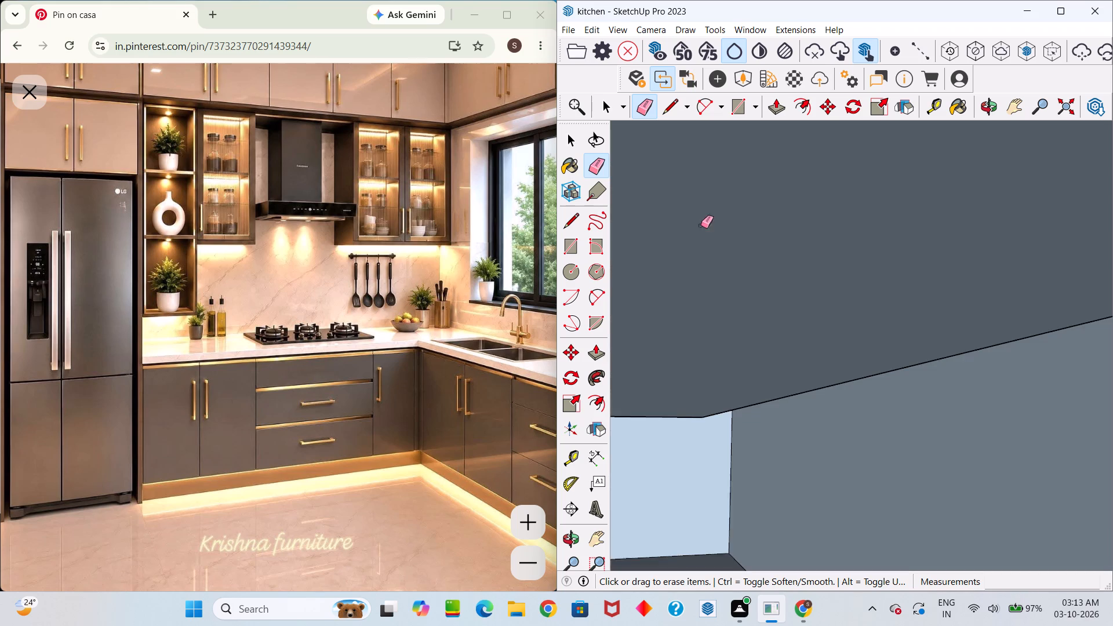
scroll(701, 225, down, 1)
scroll(686, 316, up, 20)
scroll(686, 316, up, 7)
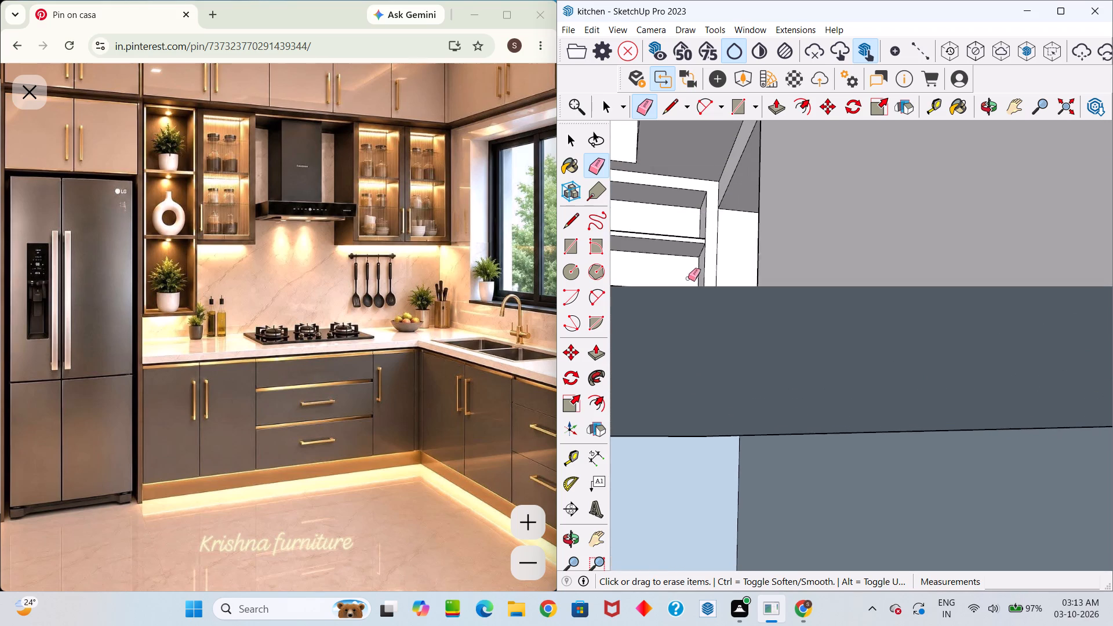
scroll(688, 278, up, 4)
middle_drag(690, 287, 703, 369)
scroll(690, 287, up, 1)
middle_drag(707, 388, 710, 398)
scroll(747, 445, up, 10)
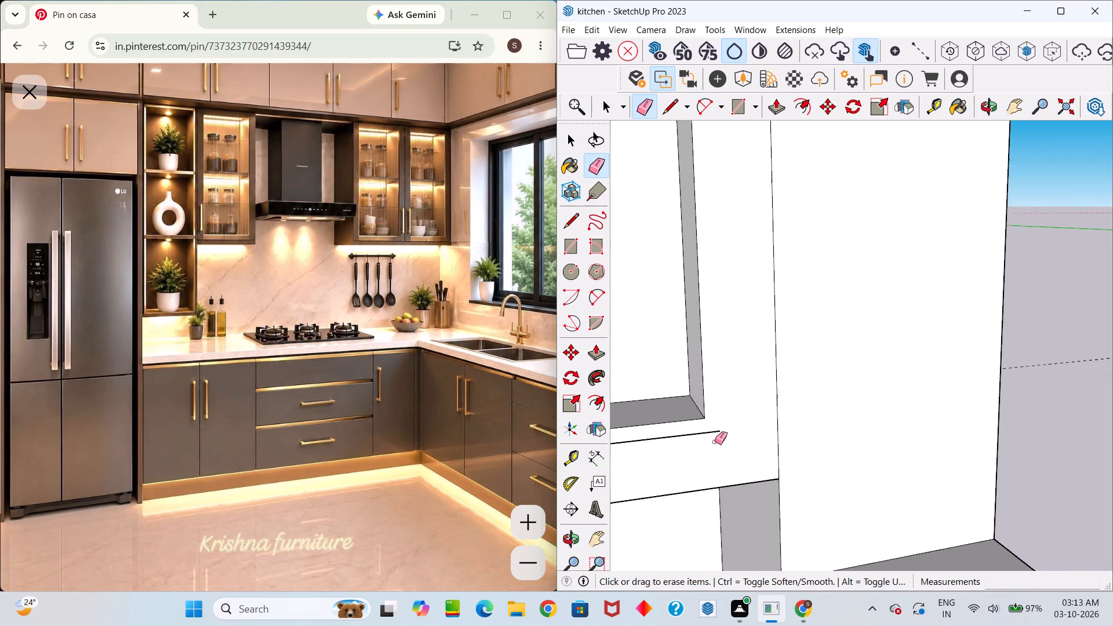
scroll(715, 442, up, 1)
drag(706, 430, 706, 448)
scroll(709, 436, down, 7)
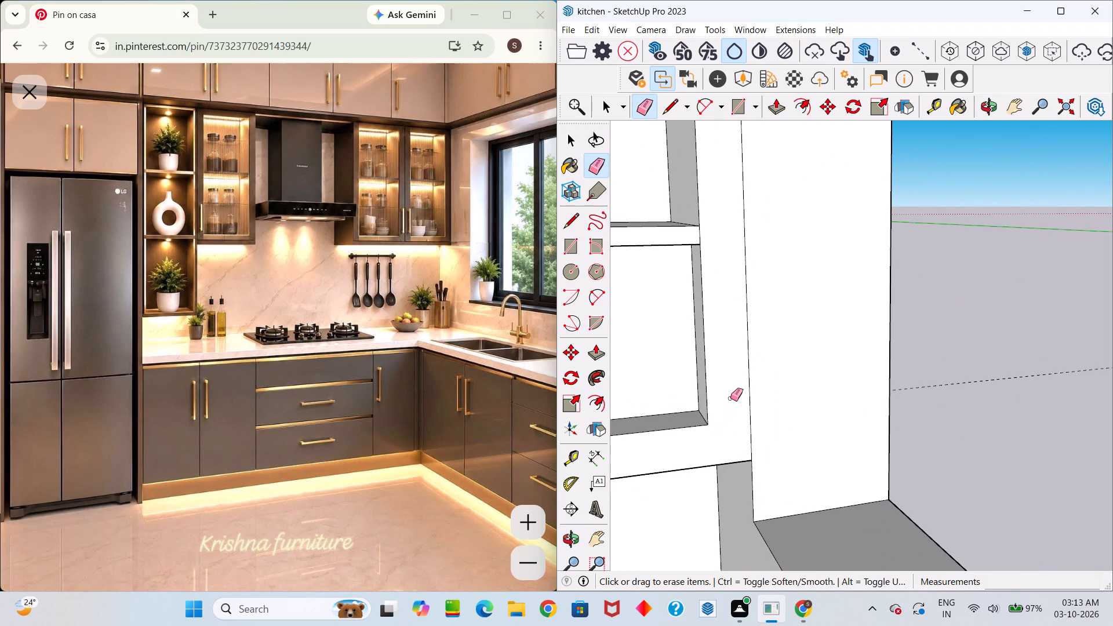
Erase the extra frame line along the bottom rail beneath the lowest opening of the wall cabinet bay farther from the window.
middle_drag(730, 398, 1061, 408)
drag(730, 398, 1061, 408)
scroll(1018, 427, down, 5)
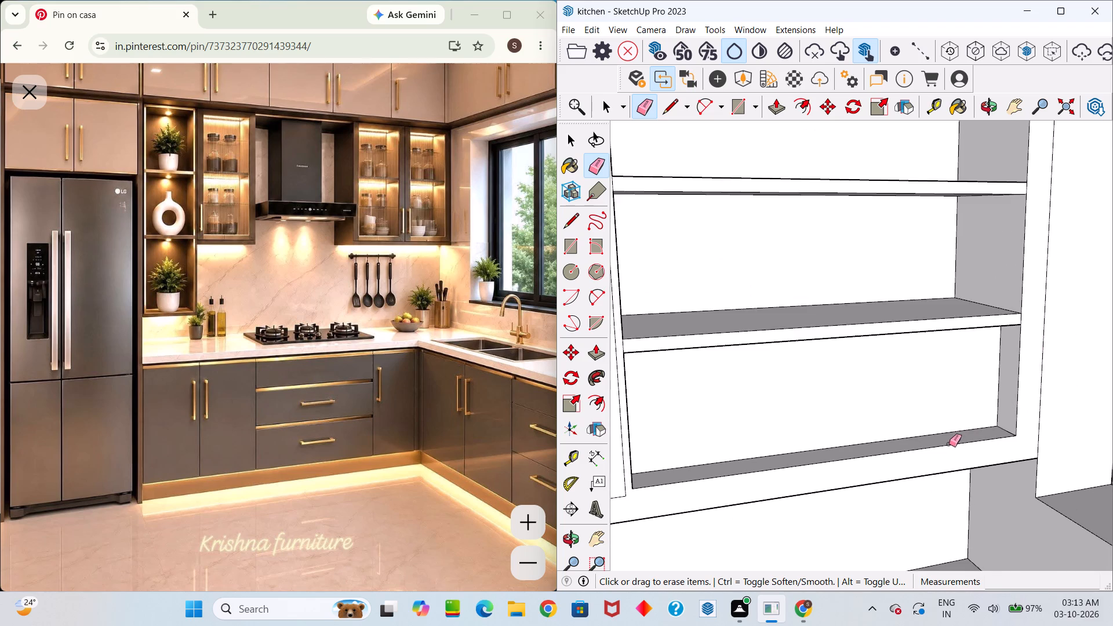
scroll(945, 447, down, 5)
scroll(721, 457, up, 5)
middle_drag(744, 505, 685, 465)
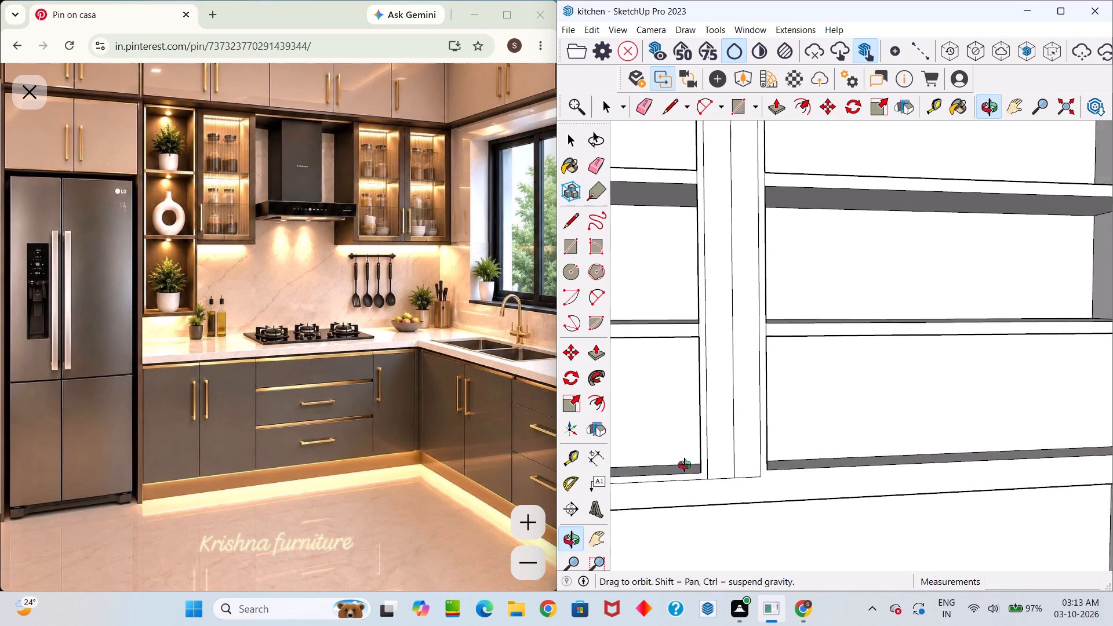
middle_drag(685, 465, 682, 464)
scroll(687, 481, up, 4)
click(695, 478)
scroll(695, 477, down, 11)
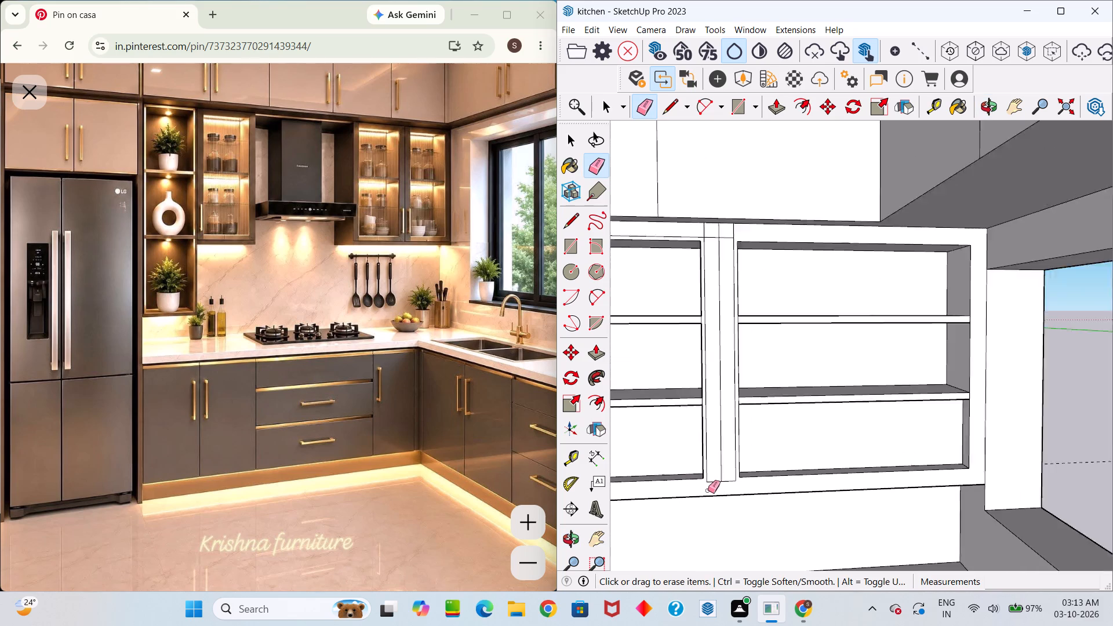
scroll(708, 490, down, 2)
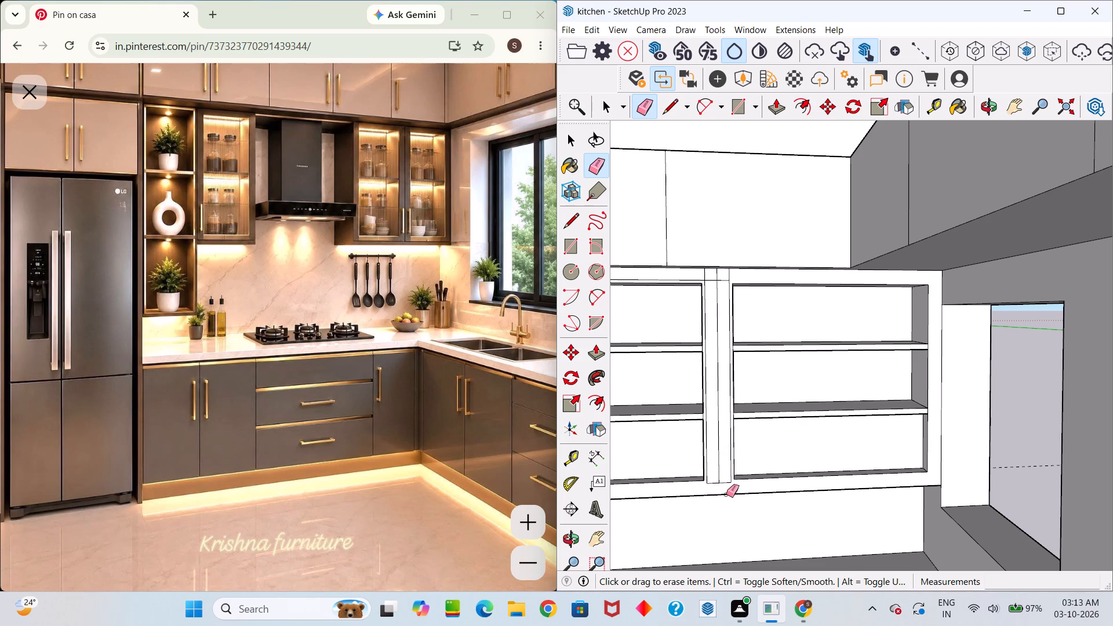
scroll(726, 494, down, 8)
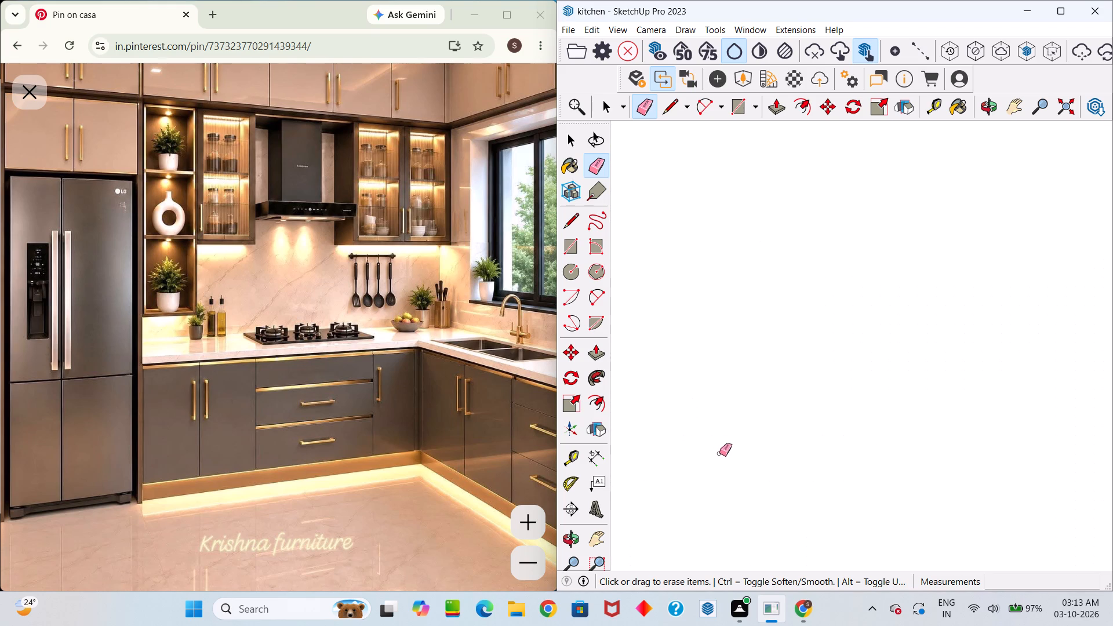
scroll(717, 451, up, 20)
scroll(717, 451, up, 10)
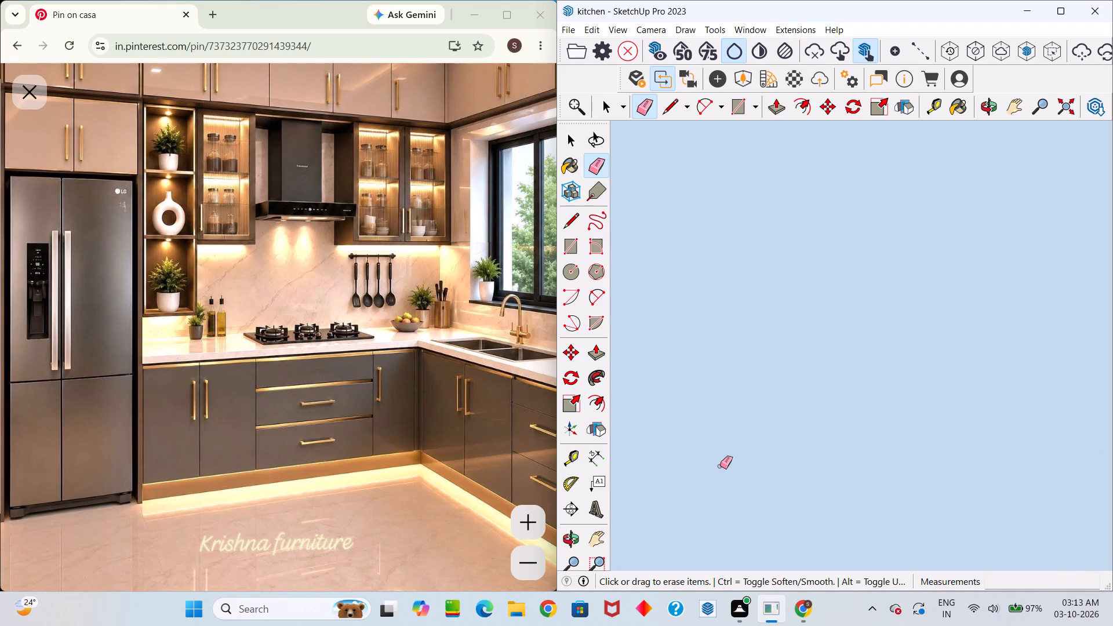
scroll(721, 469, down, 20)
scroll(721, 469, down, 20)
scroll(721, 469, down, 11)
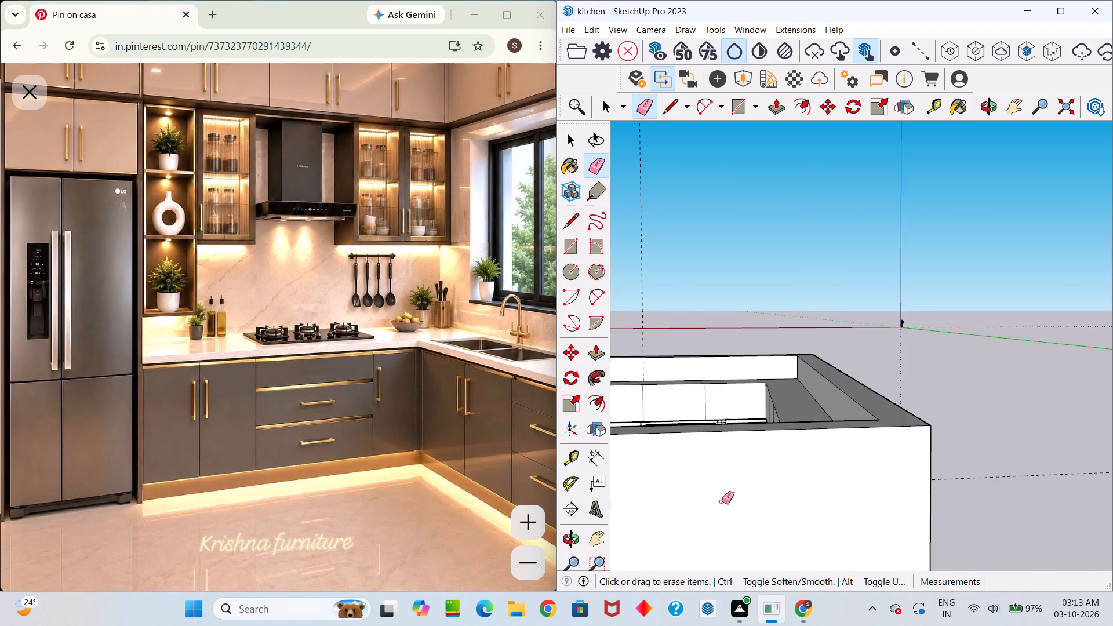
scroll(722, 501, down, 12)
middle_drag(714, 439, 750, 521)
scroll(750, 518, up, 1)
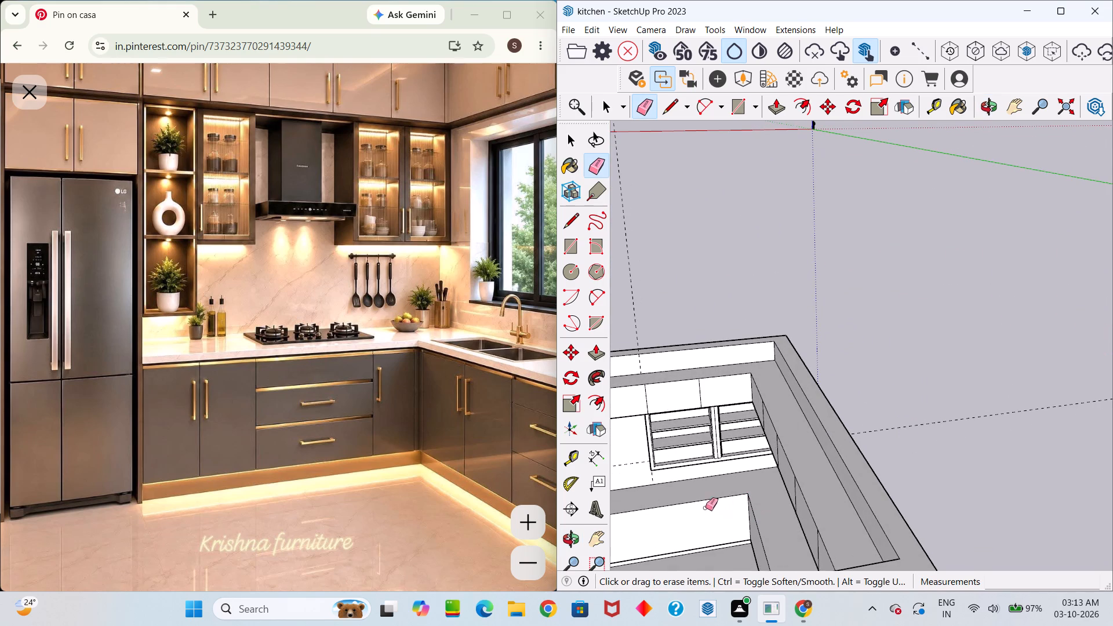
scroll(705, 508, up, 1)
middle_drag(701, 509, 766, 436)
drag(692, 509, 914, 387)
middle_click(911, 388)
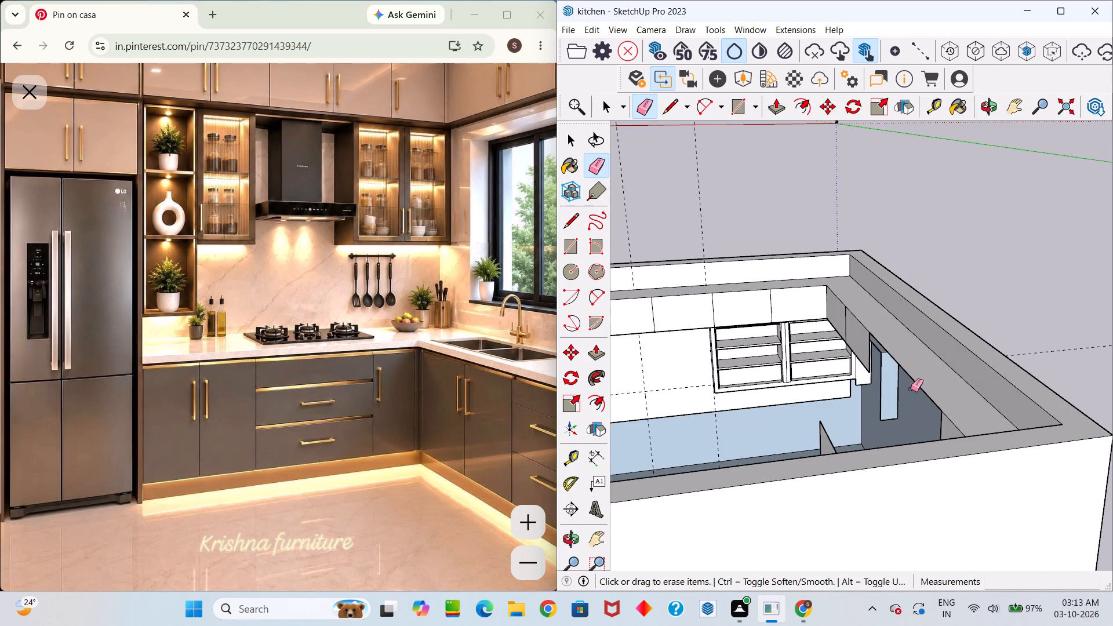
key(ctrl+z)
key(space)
Erase the short extra vertical line crossing the wall cabinet's top rail above the window-side edge of the central divider.
scroll(809, 402, up, 6)
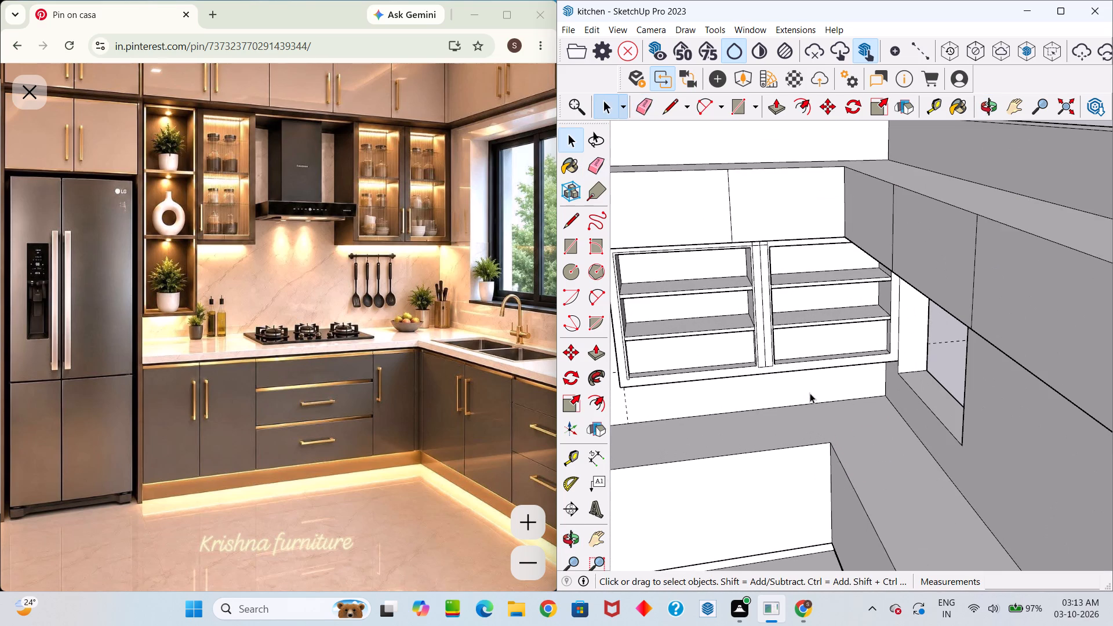
middle_drag(810, 393, 970, 376)
drag(820, 387, 970, 376)
scroll(969, 370, up, 6)
scroll(900, 368, up, 2)
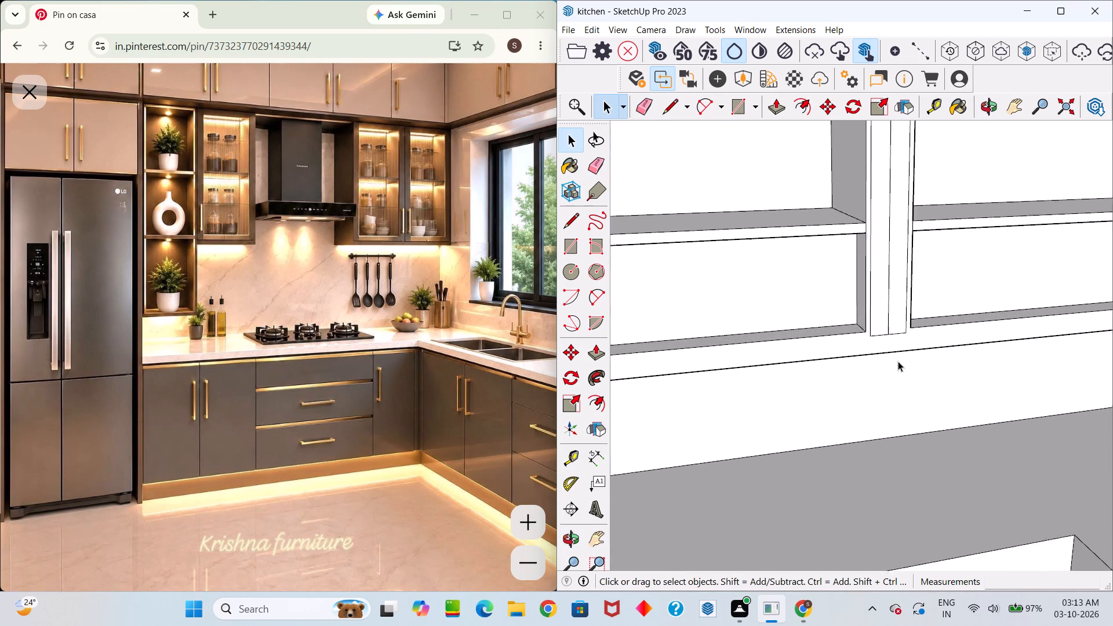
scroll(898, 361, up, 2)
middle_drag(905, 348, 738, 289)
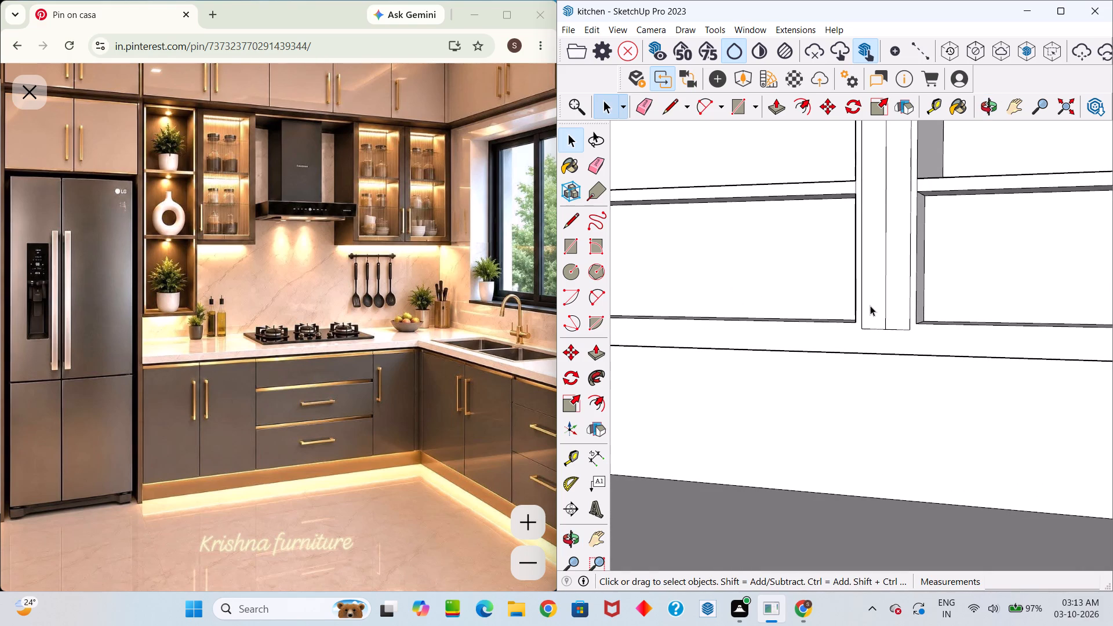
scroll(883, 337, down, 8)
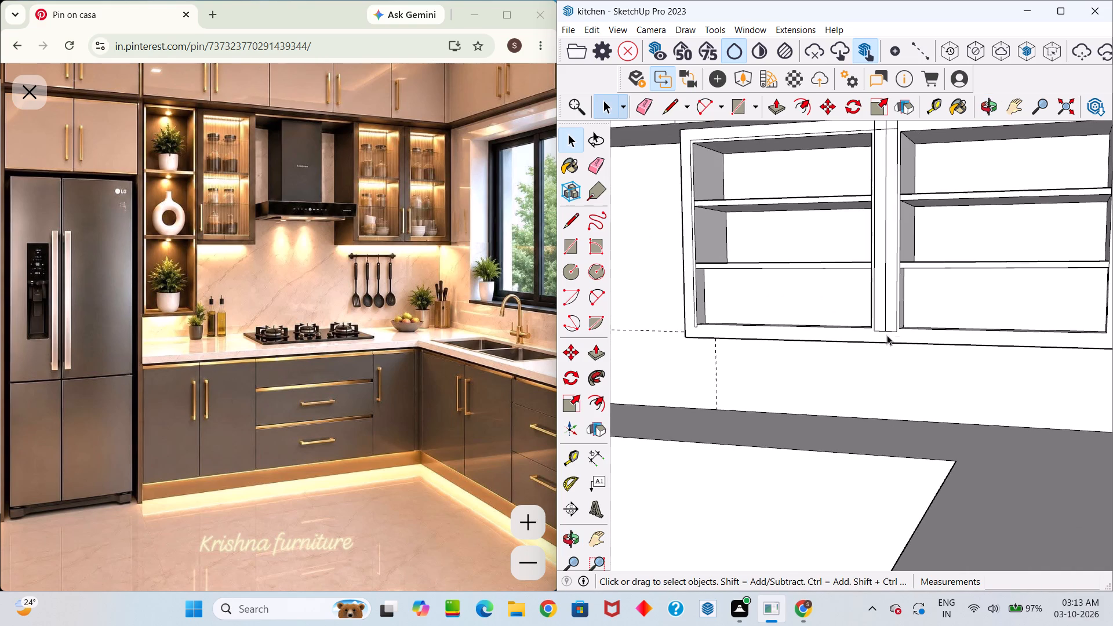
scroll(887, 327, down, 2)
middle_drag(887, 327, 1045, 360)
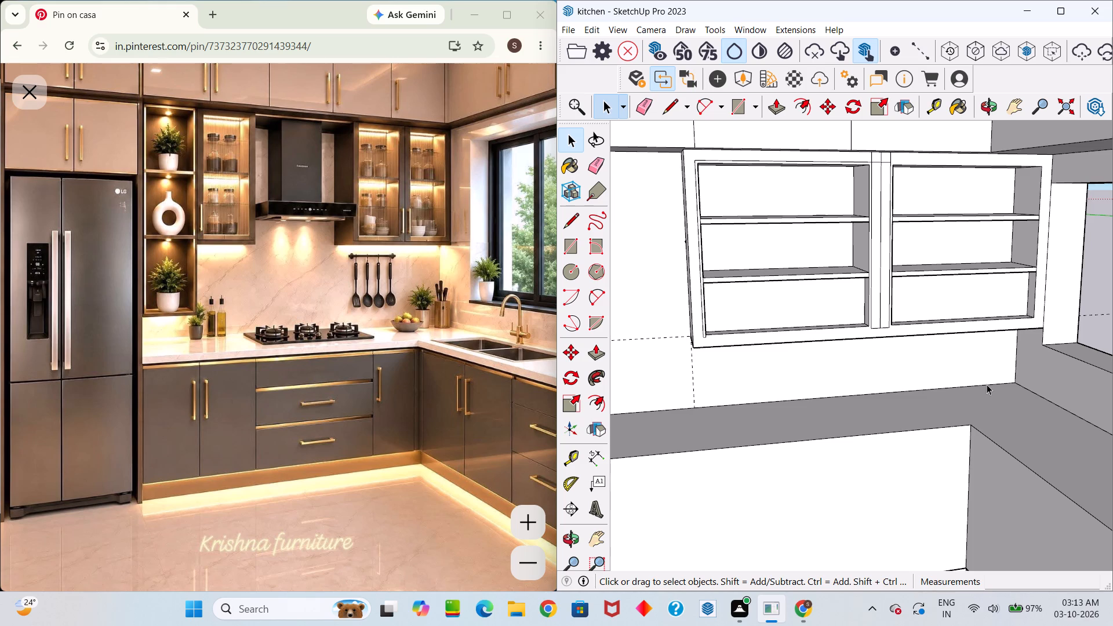
scroll(944, 239, up, 5)
middle_drag(835, 148, 847, 170)
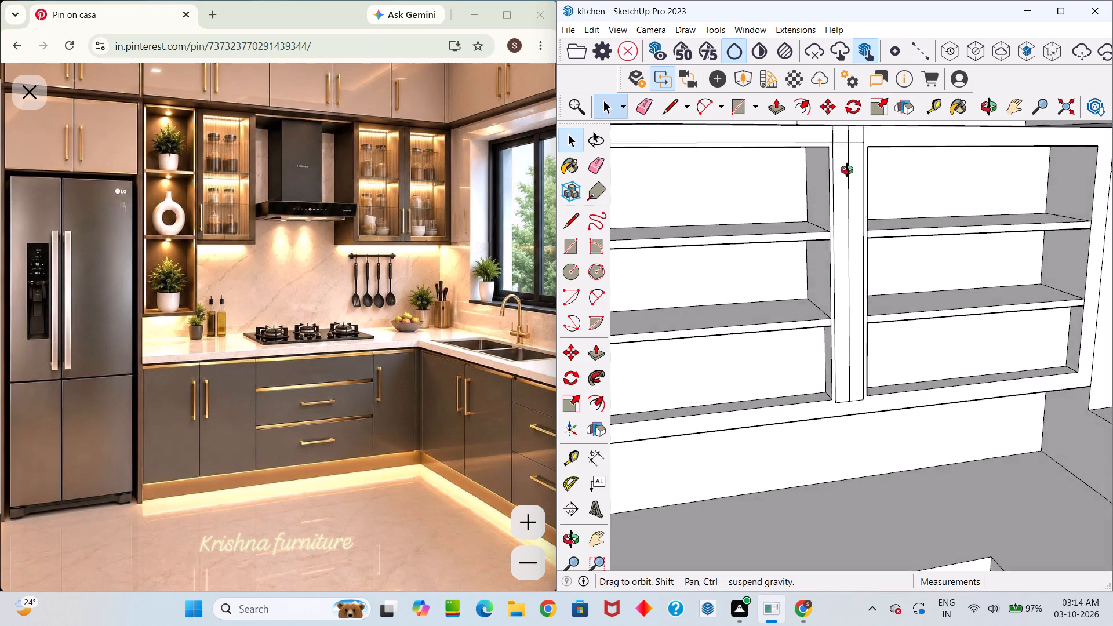
middle_drag(847, 170, 830, 113)
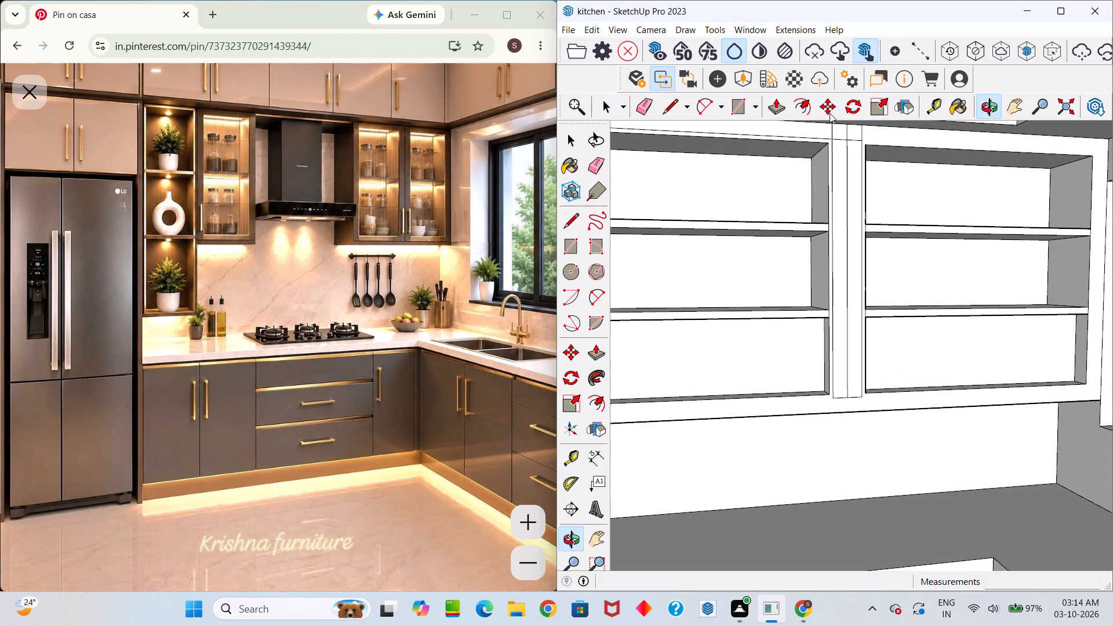
key(e)
scroll(841, 137, up, 6)
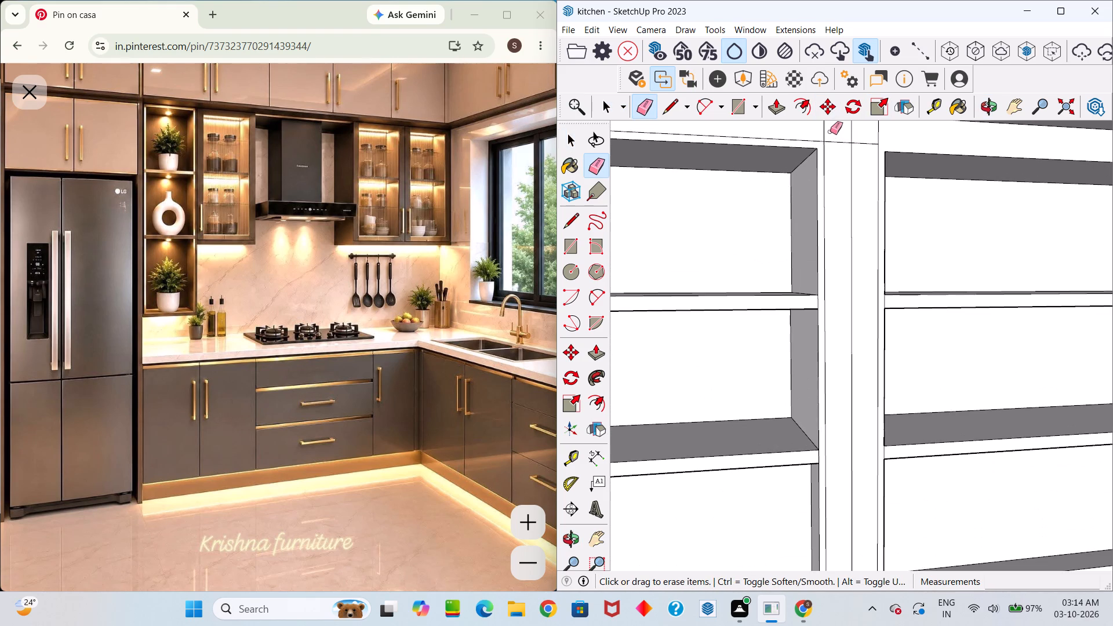
drag(830, 132, 874, 121)
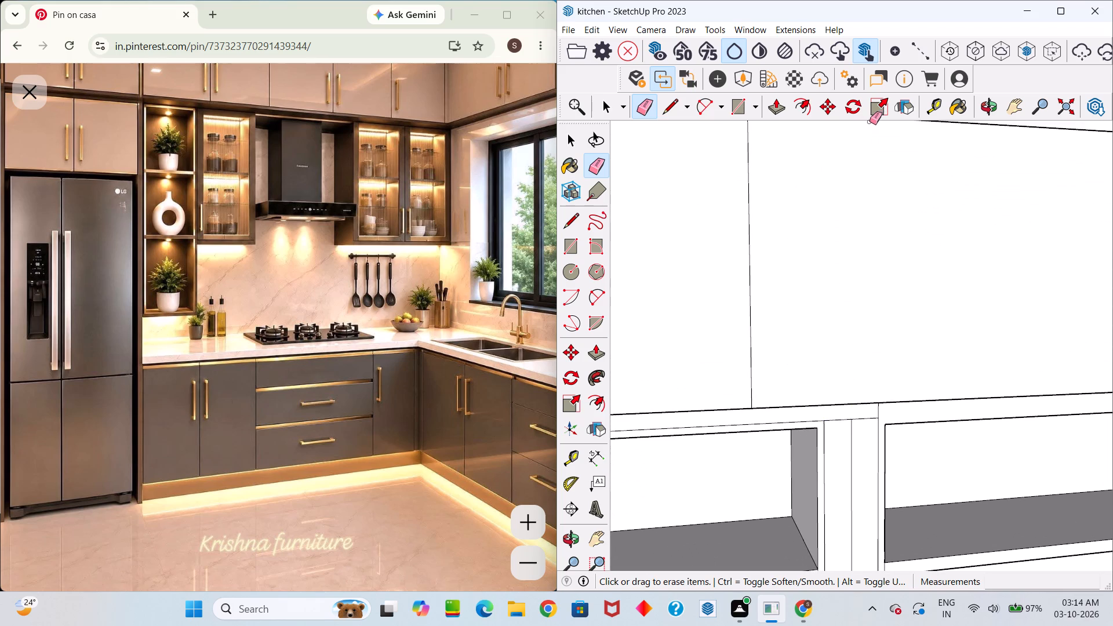
scroll(890, 412, up, 9)
drag(868, 410, 875, 406)
Erase the extra frame lines along the top rail and outer stile of the wall cabinet bay farther from the window.
scroll(876, 396, down, 20)
scroll(876, 396, down, 4)
middle_drag(846, 413, 843, 361)
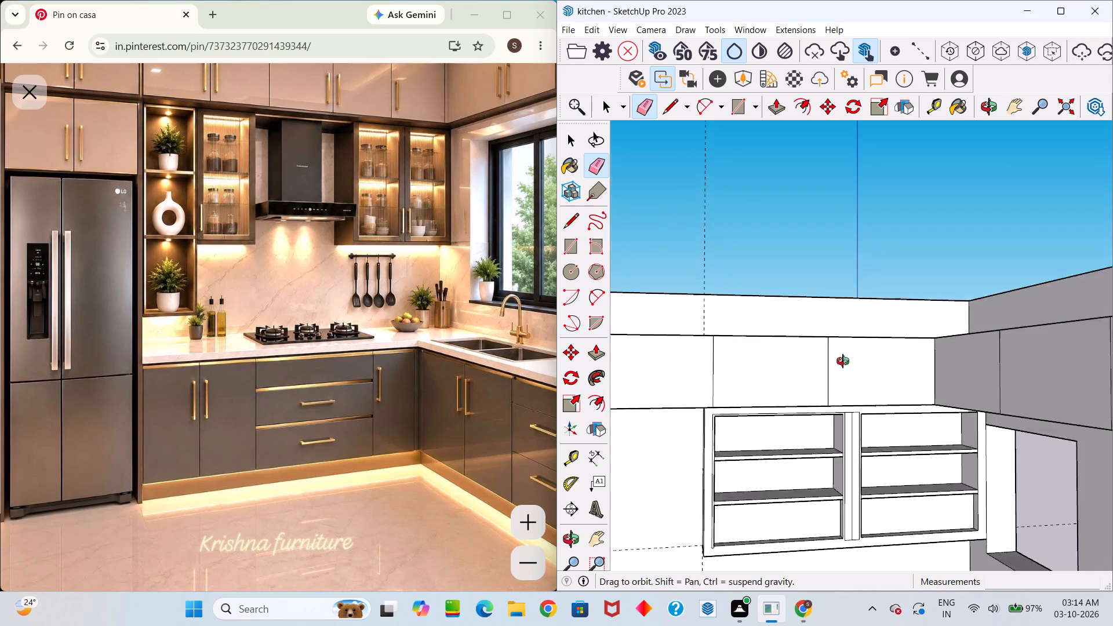
middle_drag(843, 361, 771, 361)
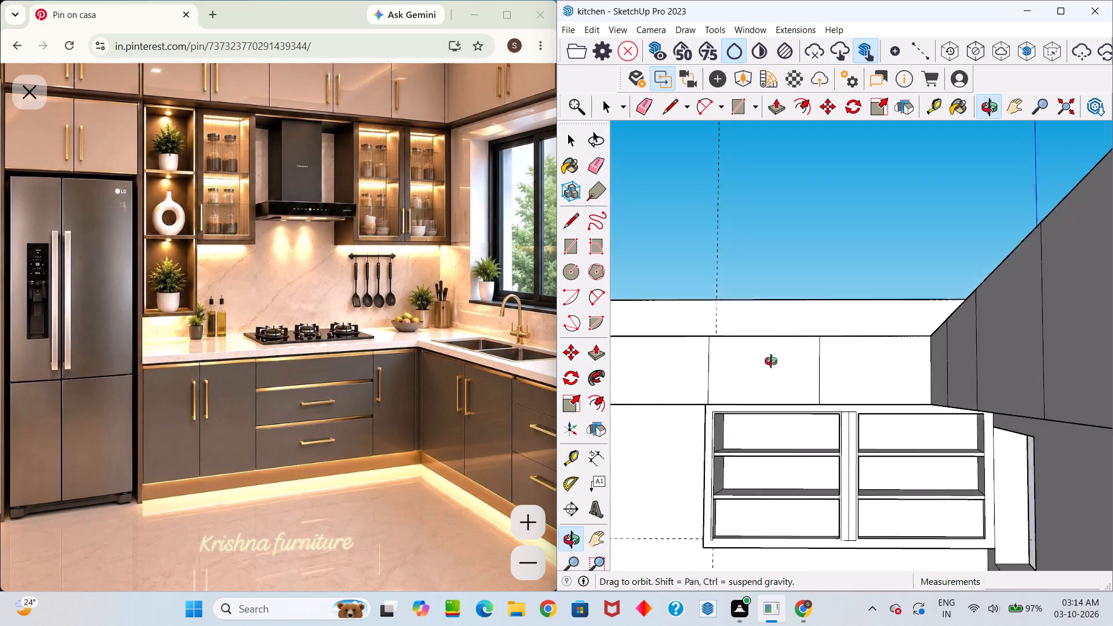
middle_drag(771, 361, 801, 259)
scroll(699, 438, up, 18)
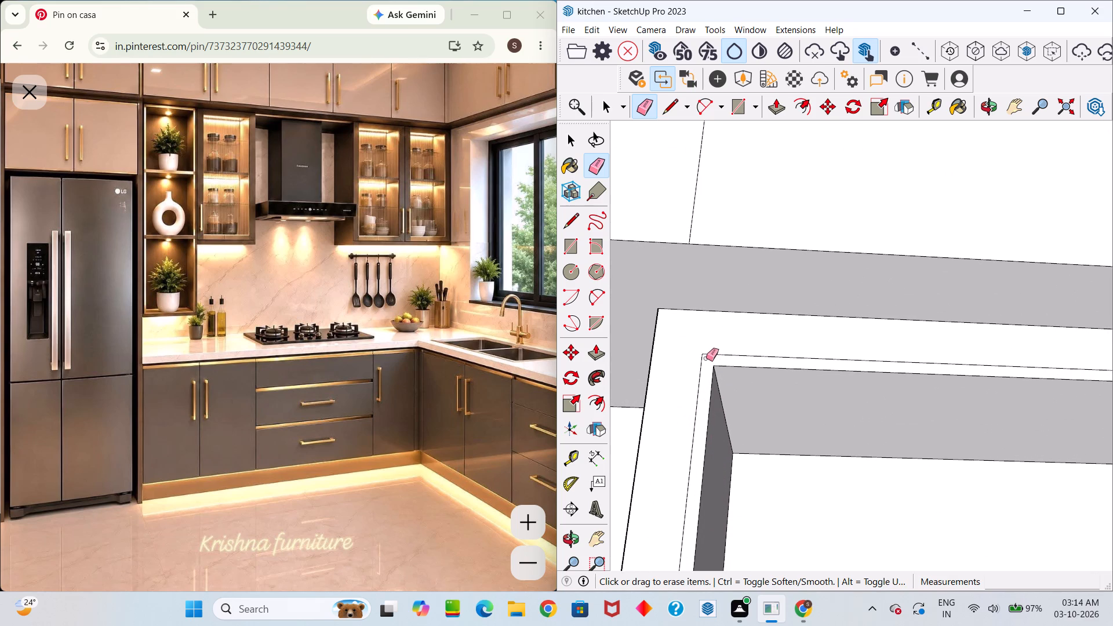
drag(706, 358, 697, 376)
Examine the wall cabinet's front frame and central divider for remaining extra lines.
scroll(697, 377, down, 12)
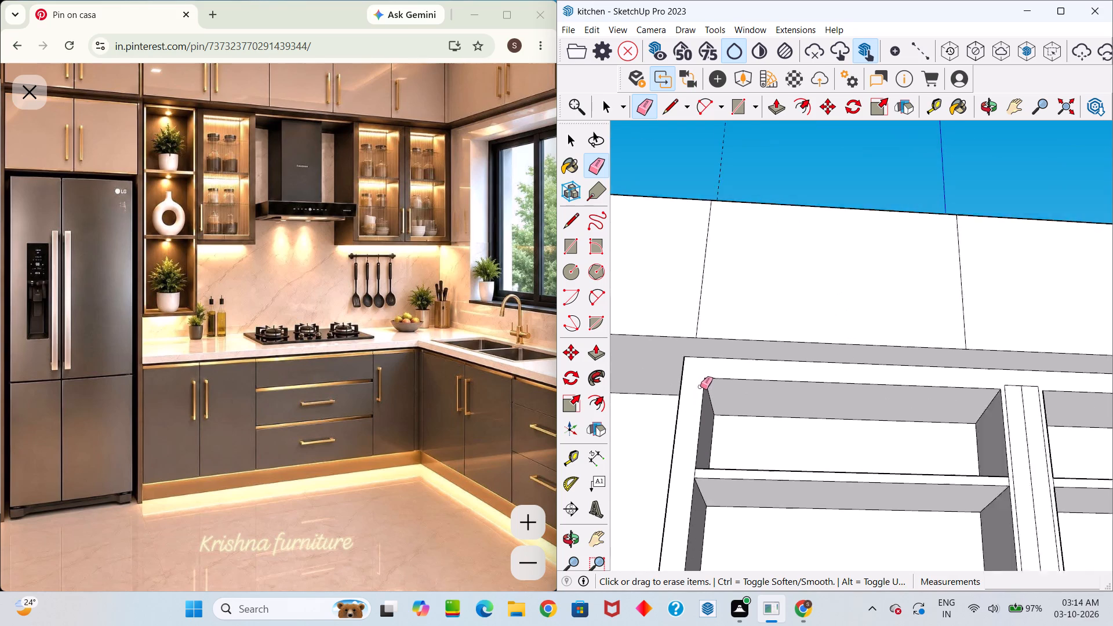
scroll(700, 387, down, 2)
middle_drag(692, 407, 679, 625)
scroll(763, 507, up, 5)
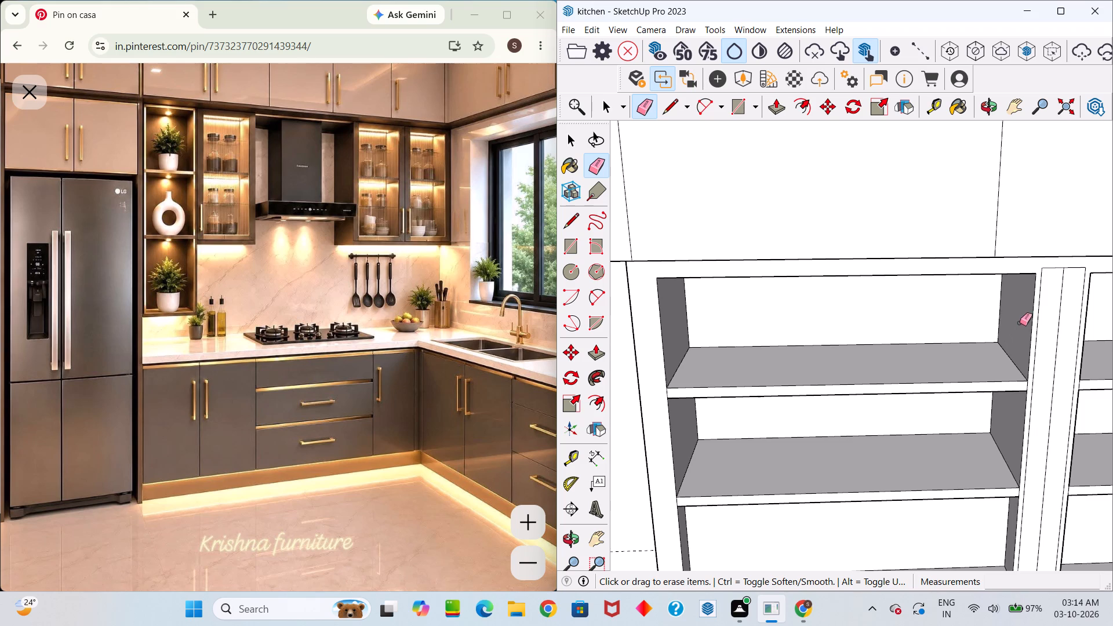
scroll(971, 383, down, 8)
middle_drag(1023, 386, 959, 351)
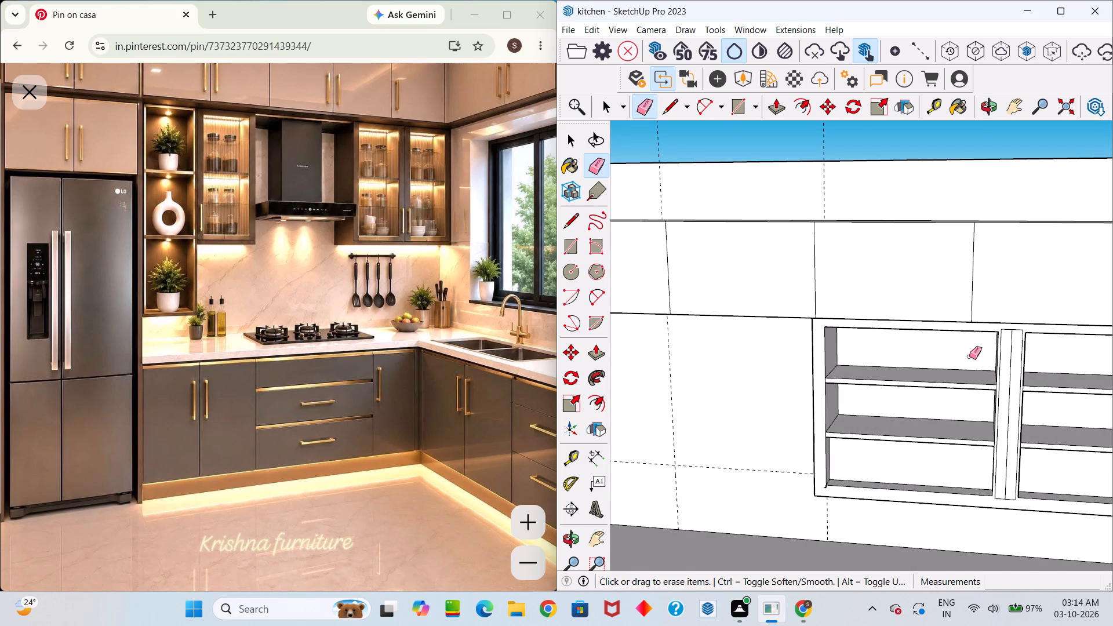
scroll(972, 355, down, 5)
scroll(988, 436, up, 10)
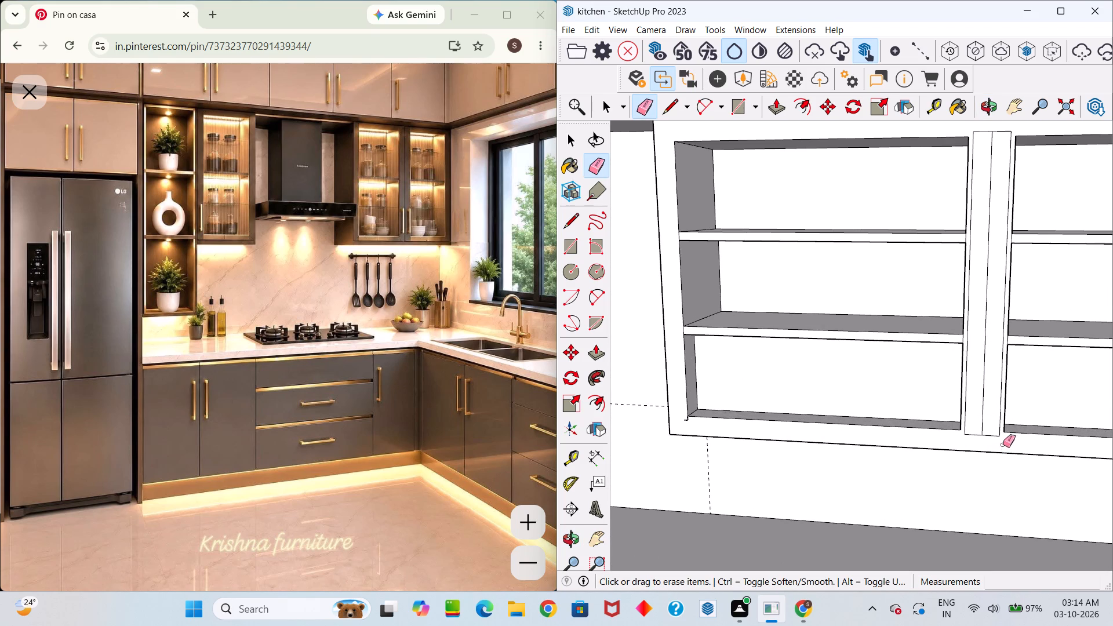
scroll(992, 442, up, 5)
middle_drag(991, 443, 982, 512)
scroll(989, 500, down, 7)
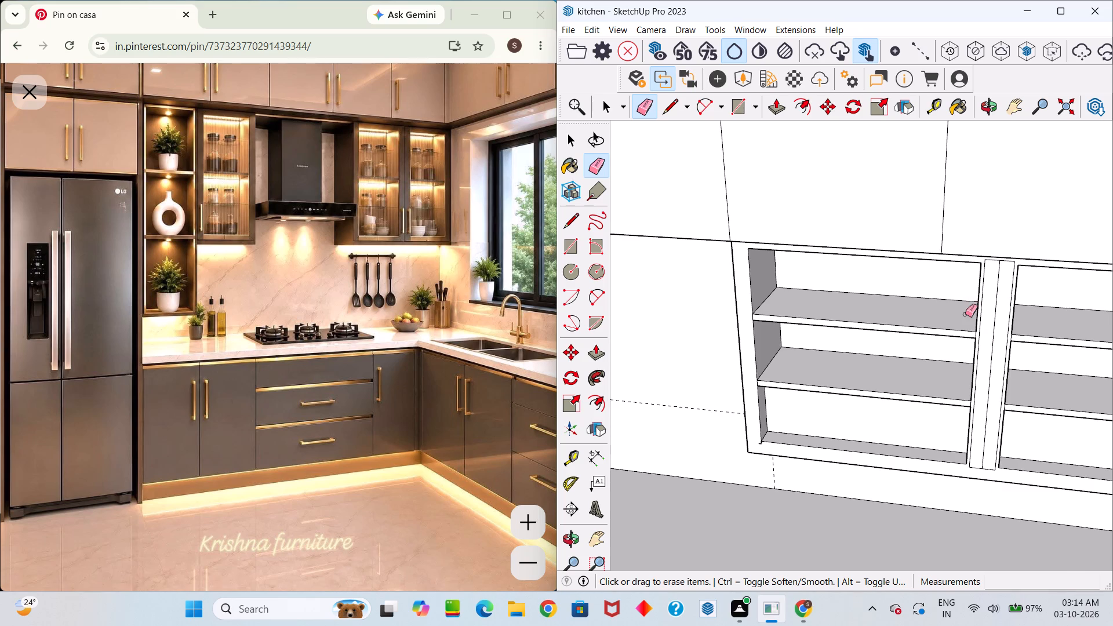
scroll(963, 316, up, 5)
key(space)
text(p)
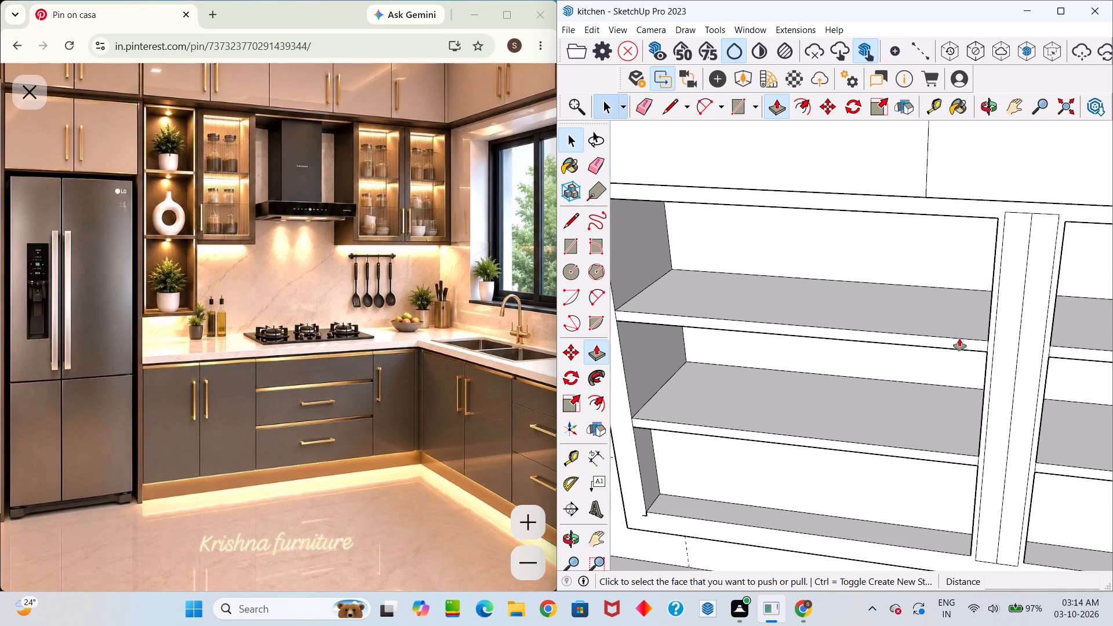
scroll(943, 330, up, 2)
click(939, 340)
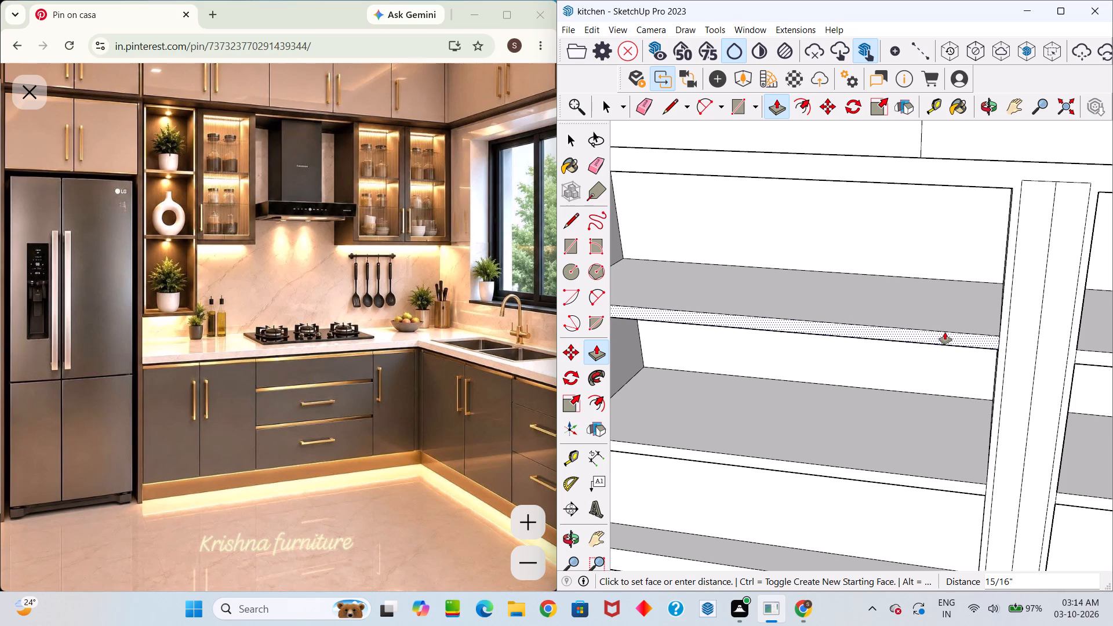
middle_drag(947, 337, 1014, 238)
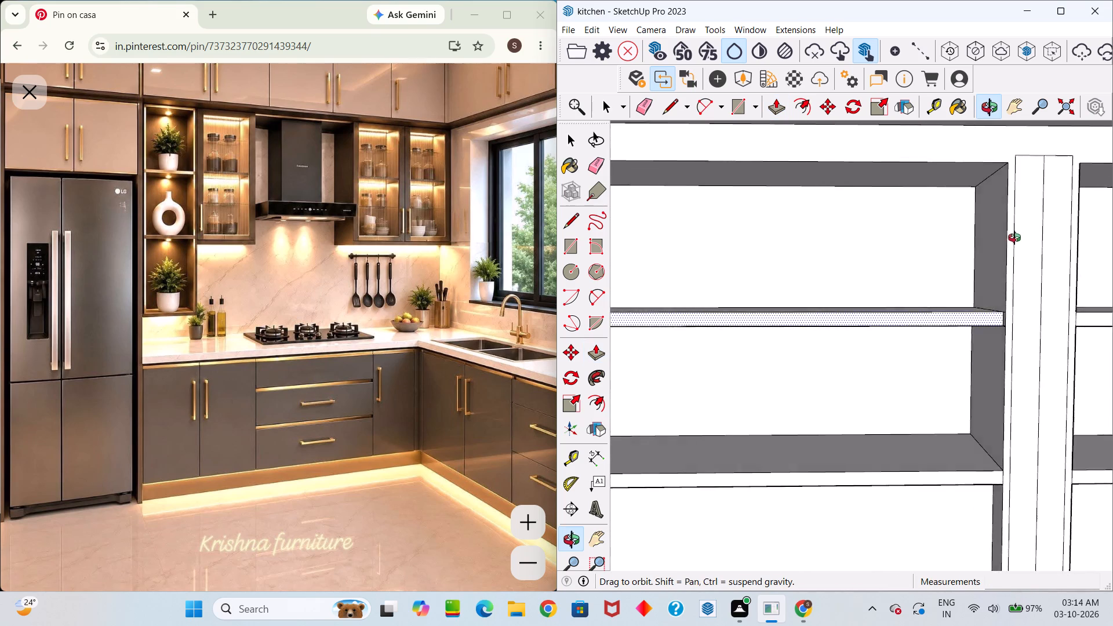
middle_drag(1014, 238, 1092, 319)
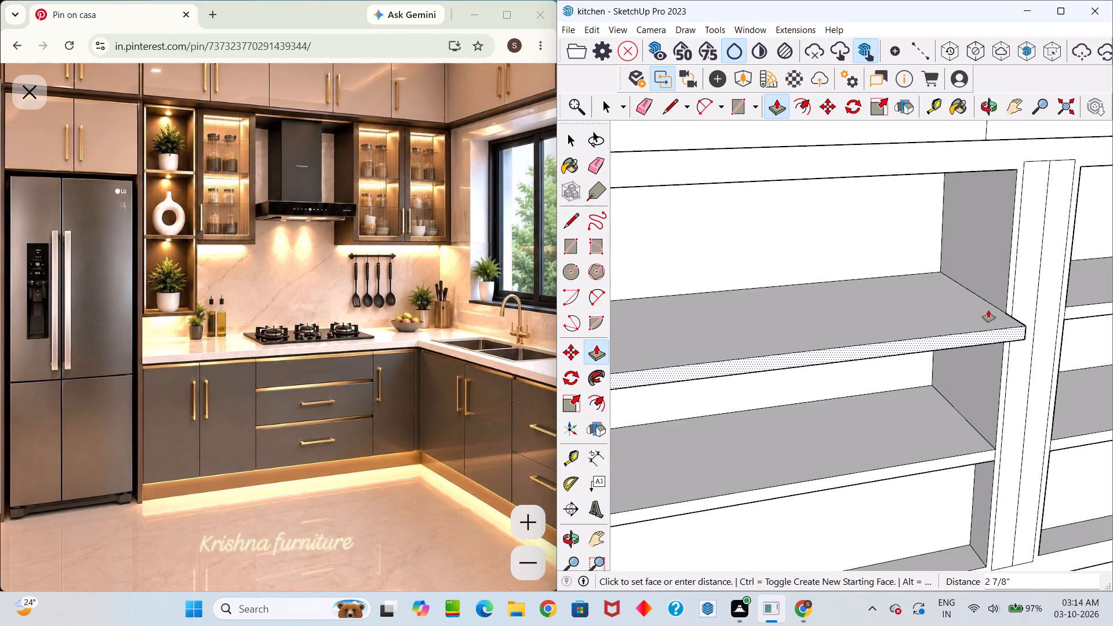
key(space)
Erase the short stray lines at the lower outer frame corner of the wall cabinet bay farther from the window.
scroll(988, 321, down, 2)
middle_drag(986, 325, 707, 380)
middle_drag(805, 372, 854, 363)
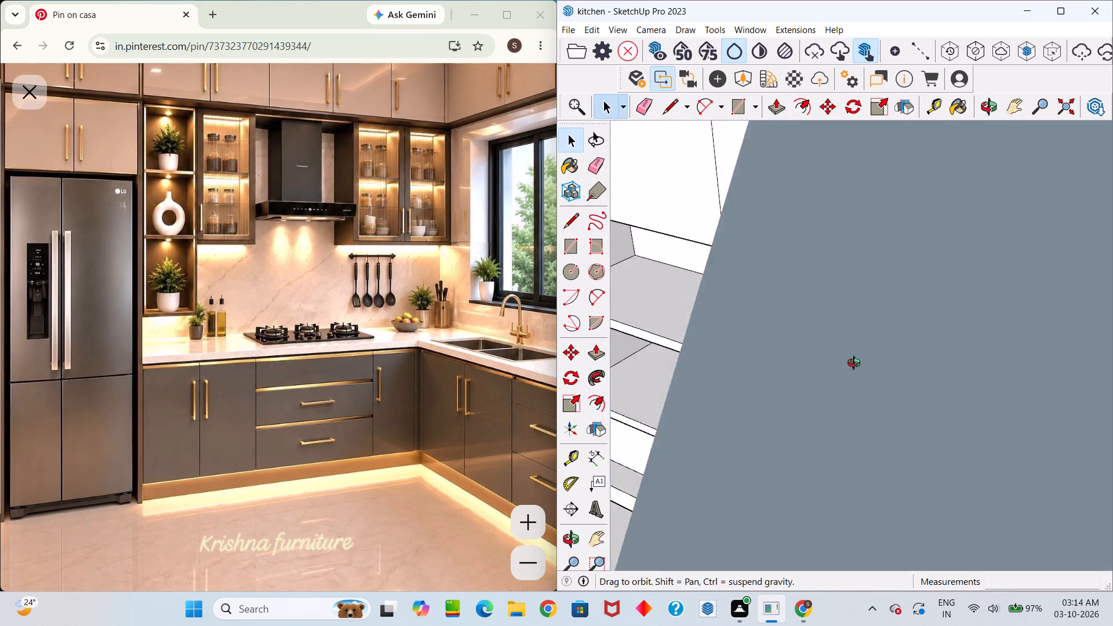
middle_drag(854, 363, 1031, 346)
scroll(817, 336, down, 20)
scroll(817, 336, down, 4)
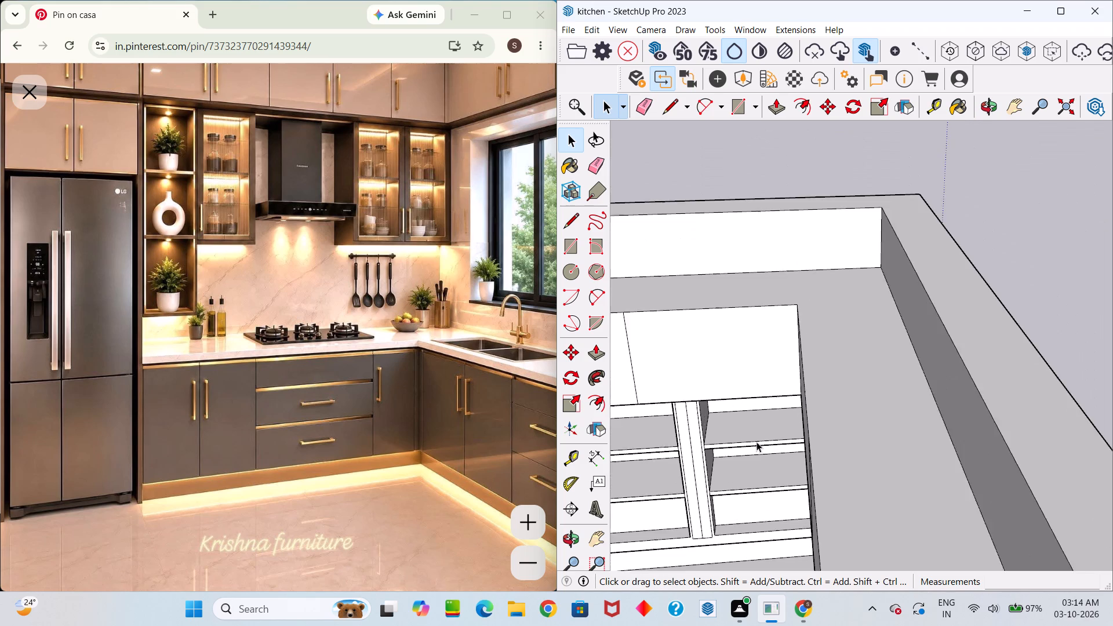
scroll(756, 442, down, 8)
middle_drag(736, 416, 896, 250)
drag(736, 416, 896, 250)
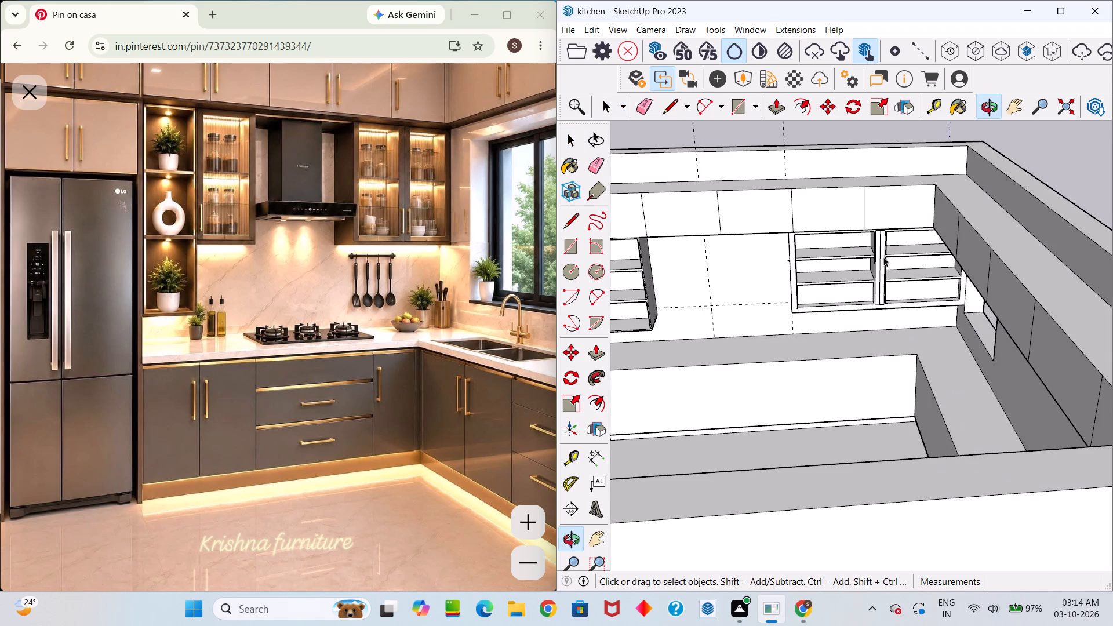
middle_drag(883, 277, 1023, 271)
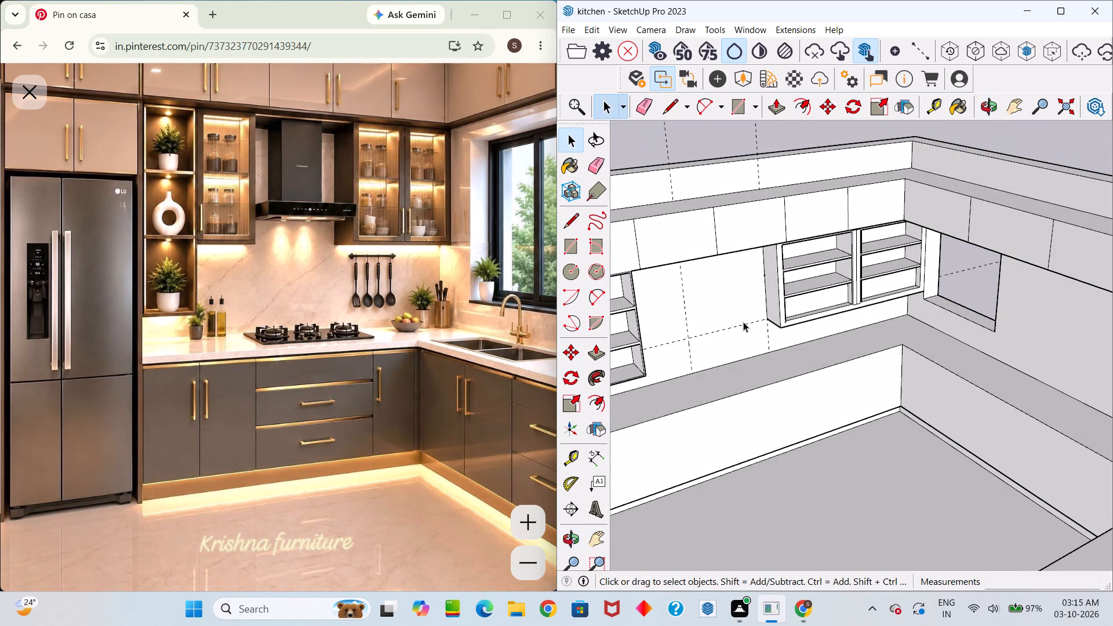
scroll(743, 322, up, 5)
scroll(818, 286, up, 4)
middle_drag(855, 282, 614, 277)
scroll(779, 280, up, 7)
scroll(742, 348, up, 18)
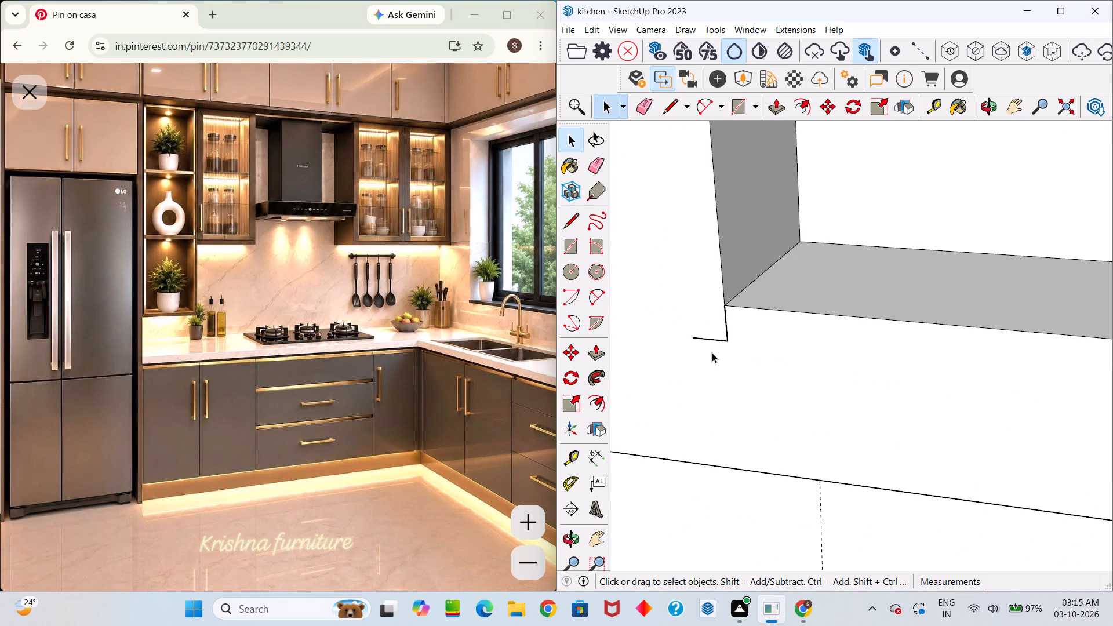
key(e)
drag(710, 331, 729, 331)
scroll(727, 355, down, 3)
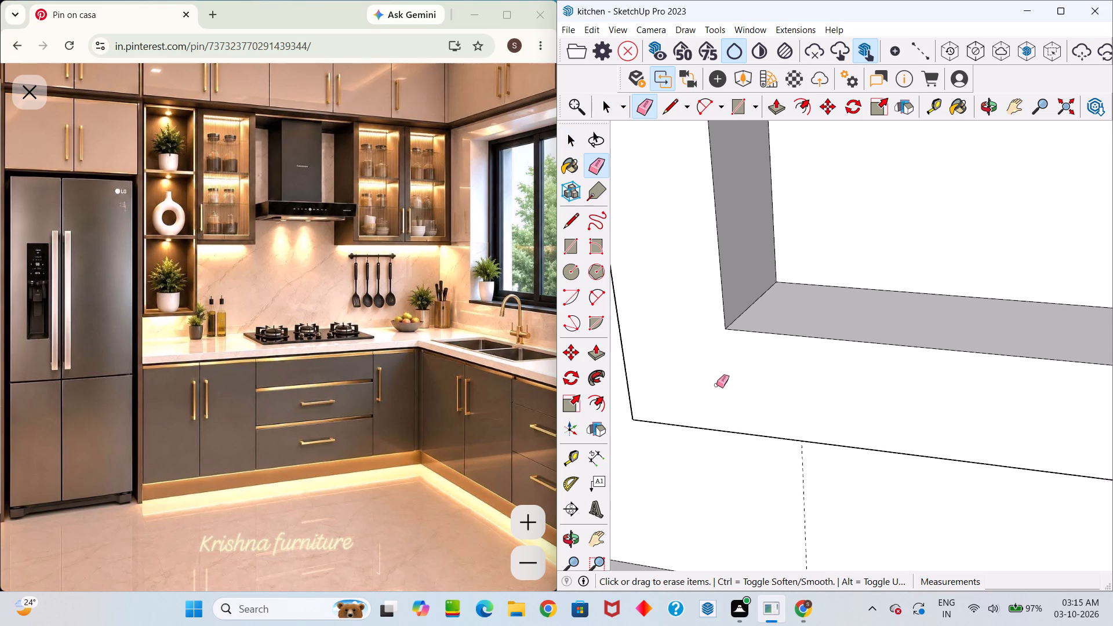
Push/Pull both halves of the wall cabinet's central divider strip outward from the front frame by 1 inch.
scroll(716, 385, down, 20)
scroll(716, 385, down, 13)
middle_drag(702, 392, 872, 391)
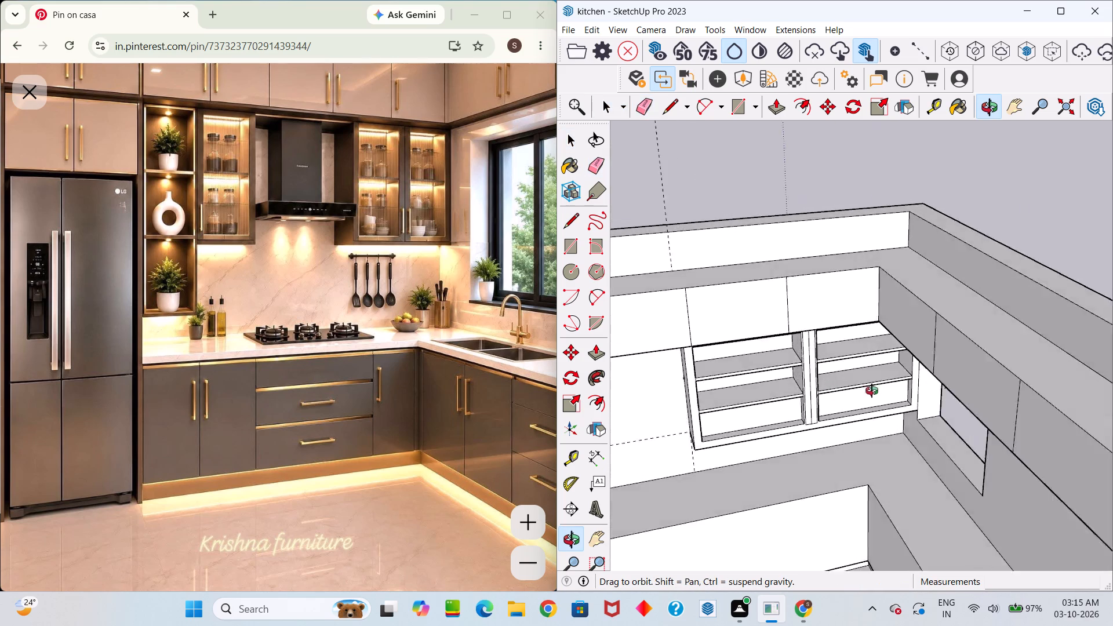
middle_drag(872, 391, 857, 407)
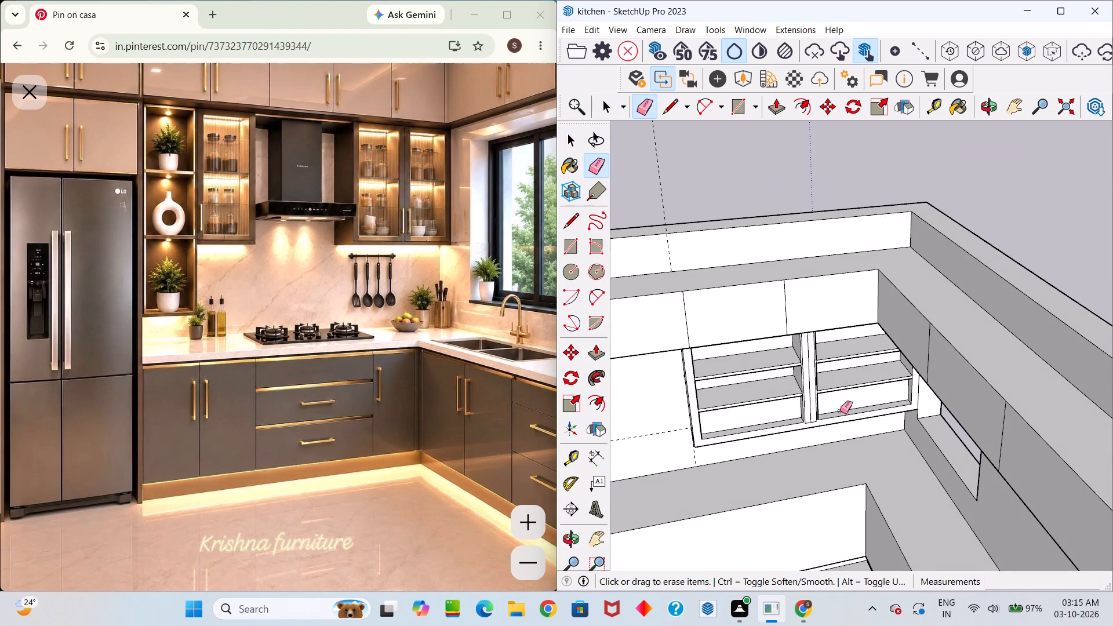
scroll(840, 411, up, 1)
middle_drag(809, 414, 808, 374)
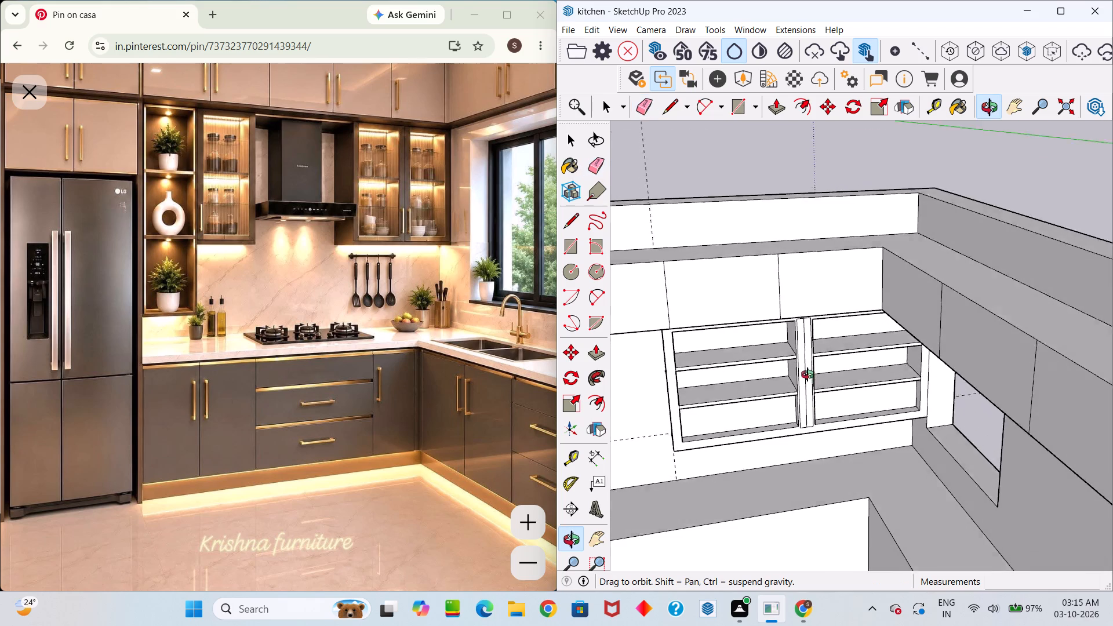
middle_drag(808, 374, 806, 332)
scroll(777, 343, up, 13)
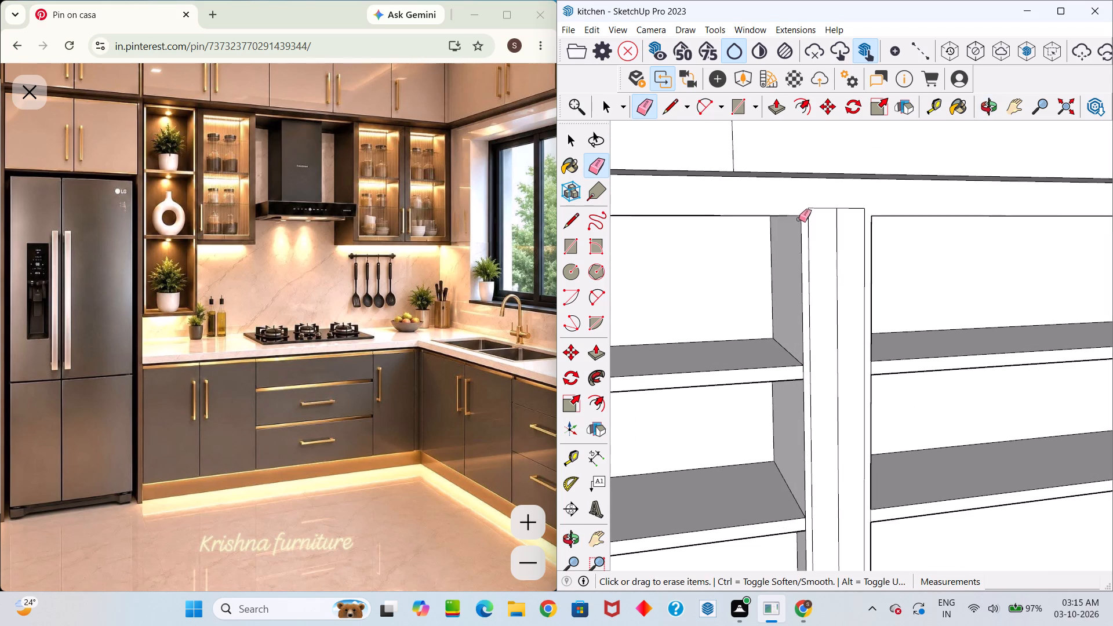
key(space)
click(824, 257)
key(p)
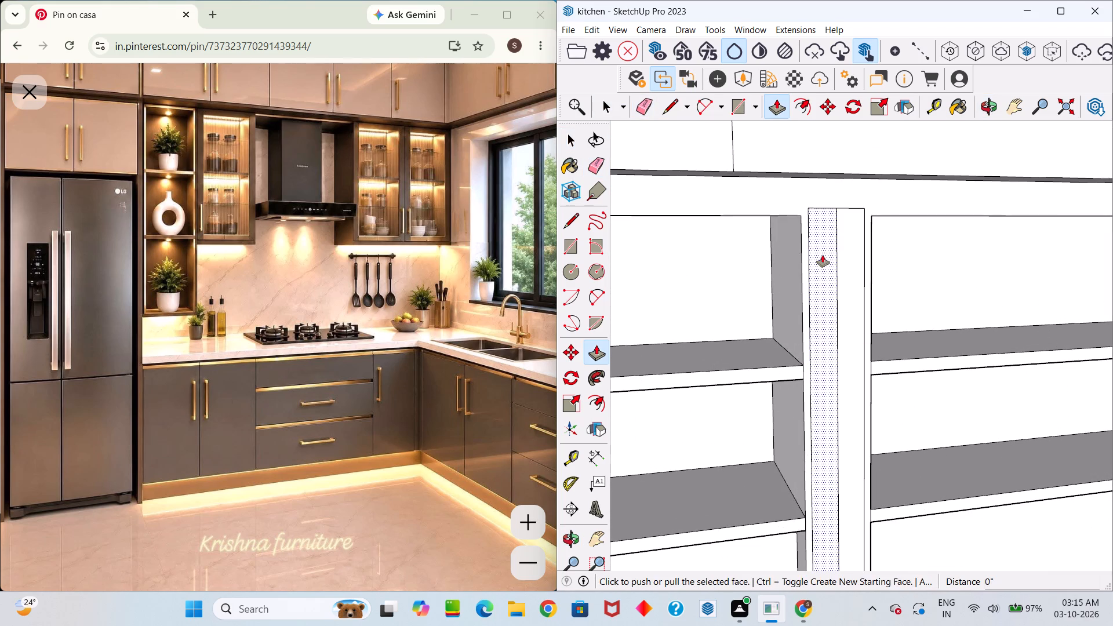
click(823, 255)
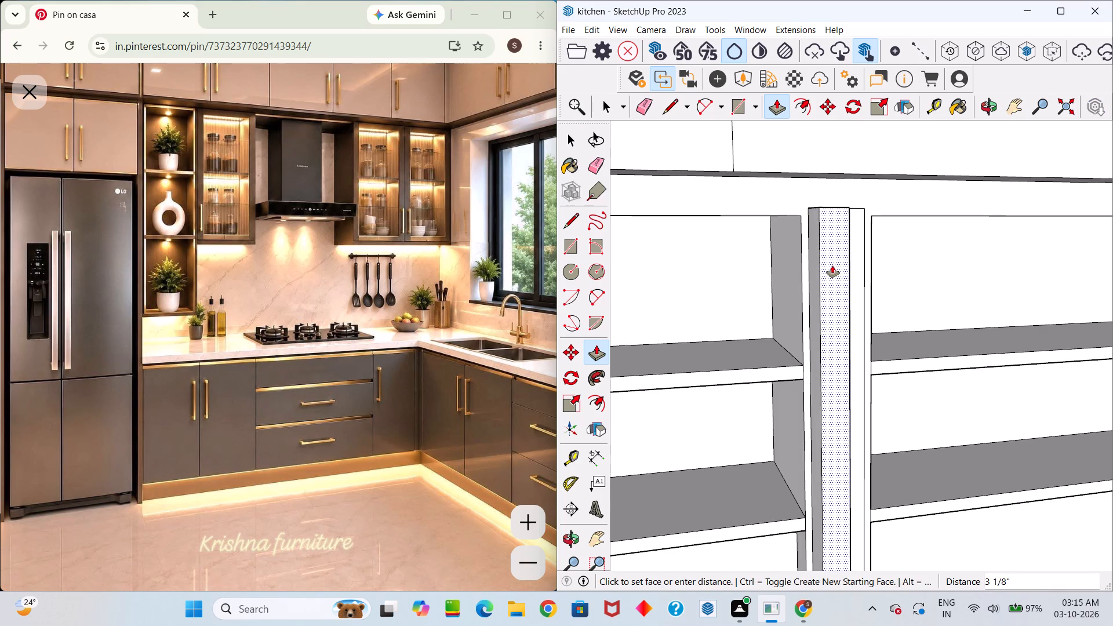
key(1)
key(Return)
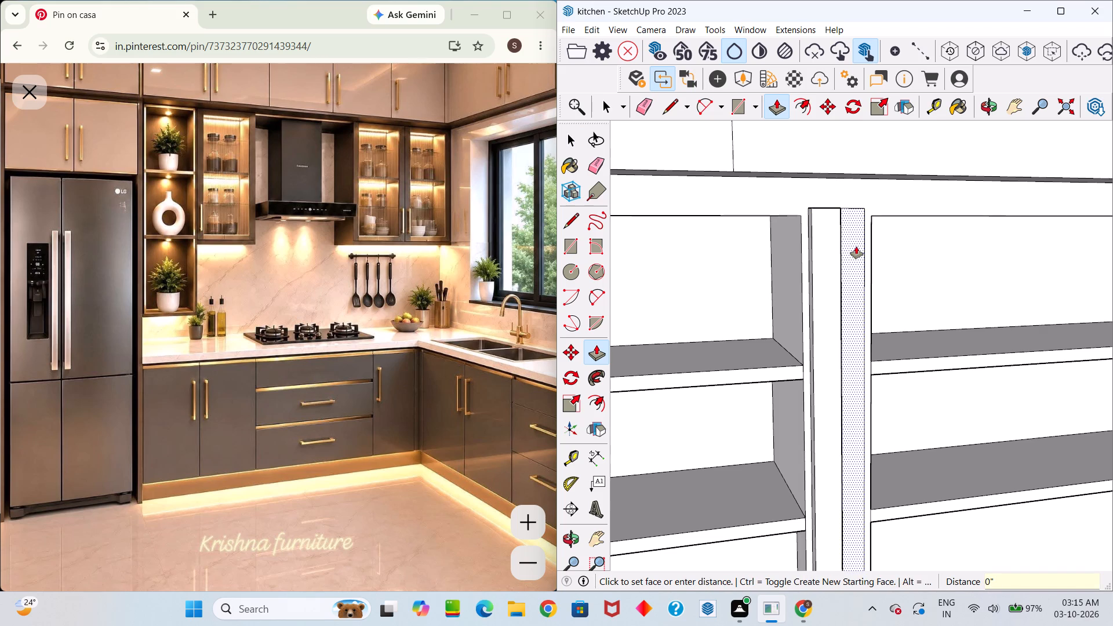
click(856, 246)
click(856, 246)
Push/Pull the window-side face of the raised divider strip 1/2 inch to the edge of the adjacent shelf opening.
middle_drag(854, 250, 625, 299)
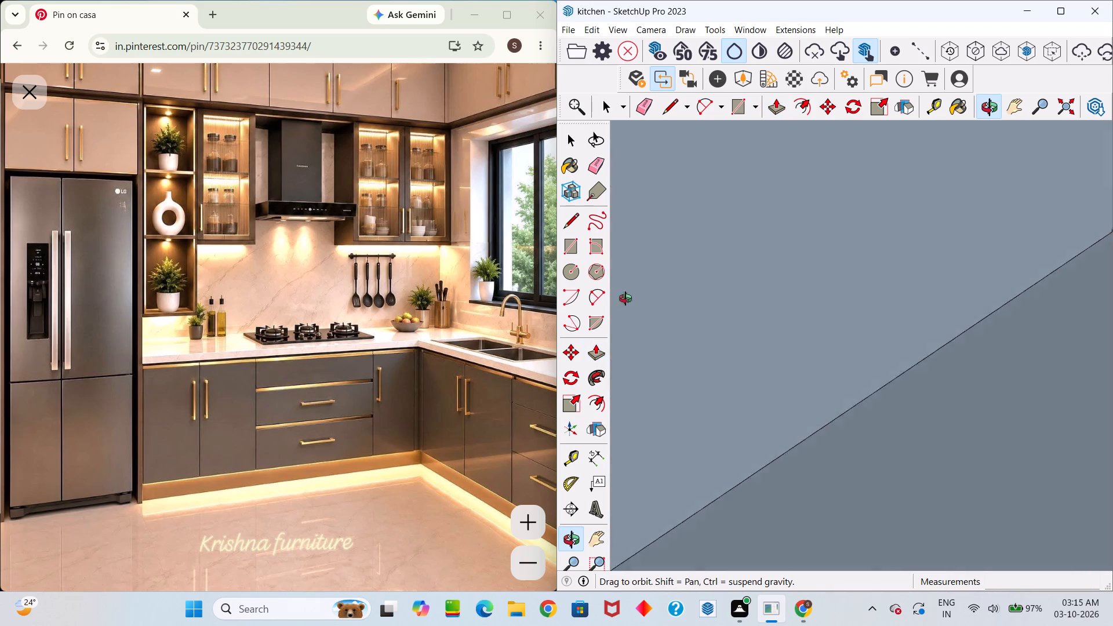
middle_drag(625, 299, 762, 275)
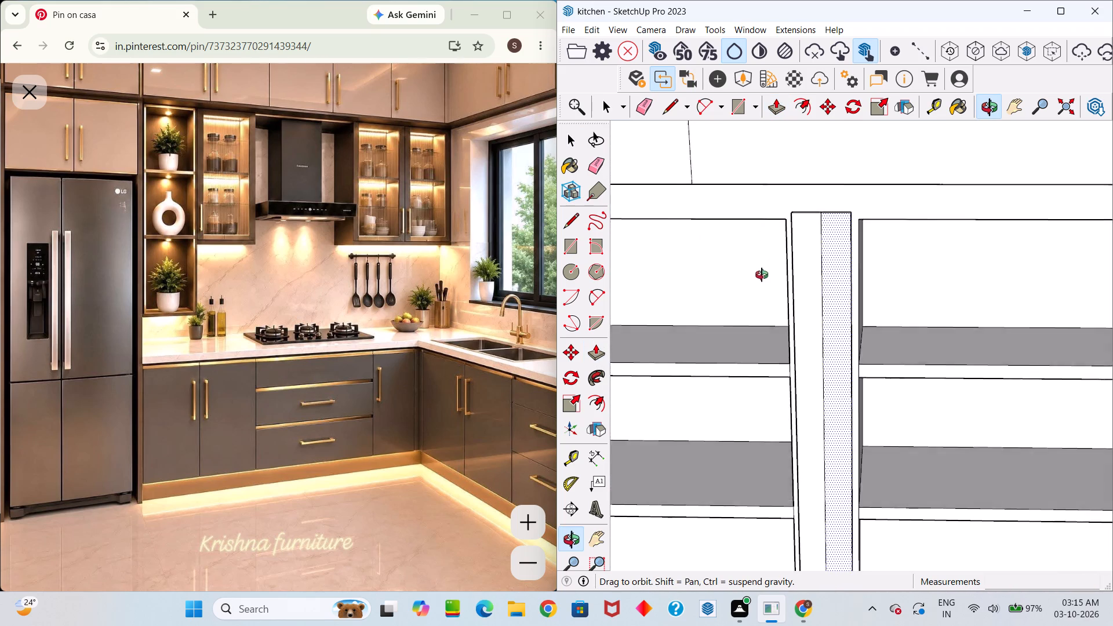
middle_drag(762, 275, 736, 311)
scroll(877, 296, up, 9)
click(749, 268)
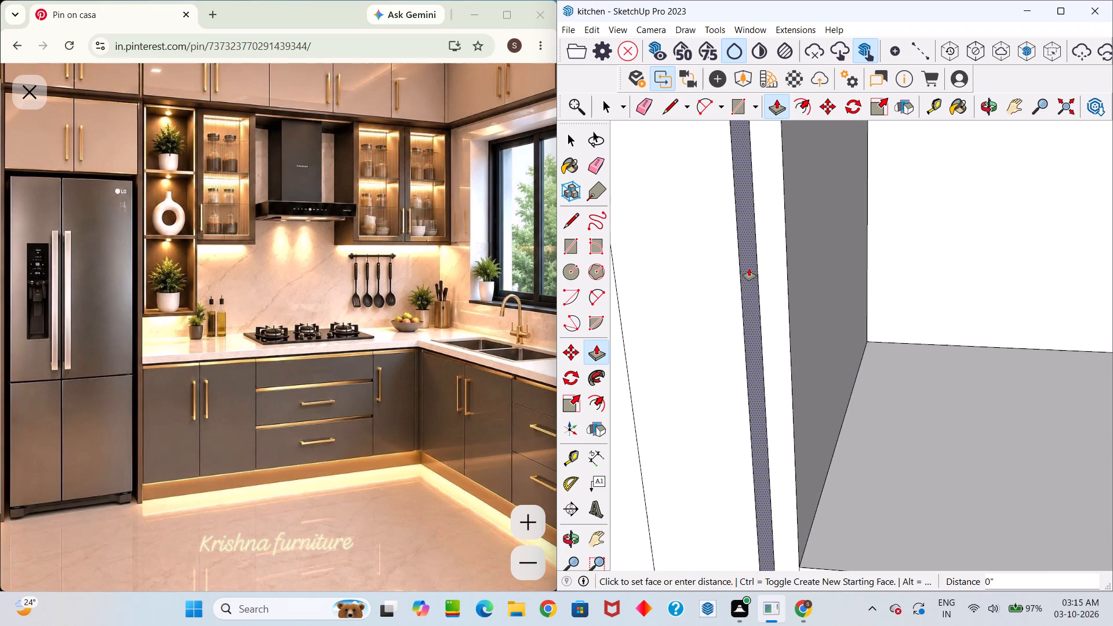
click(784, 280)
Push/Pull the opposite side face of the raised divider strip 1/2 inch toward the bay farther from the window.
scroll(783, 285, down, 8)
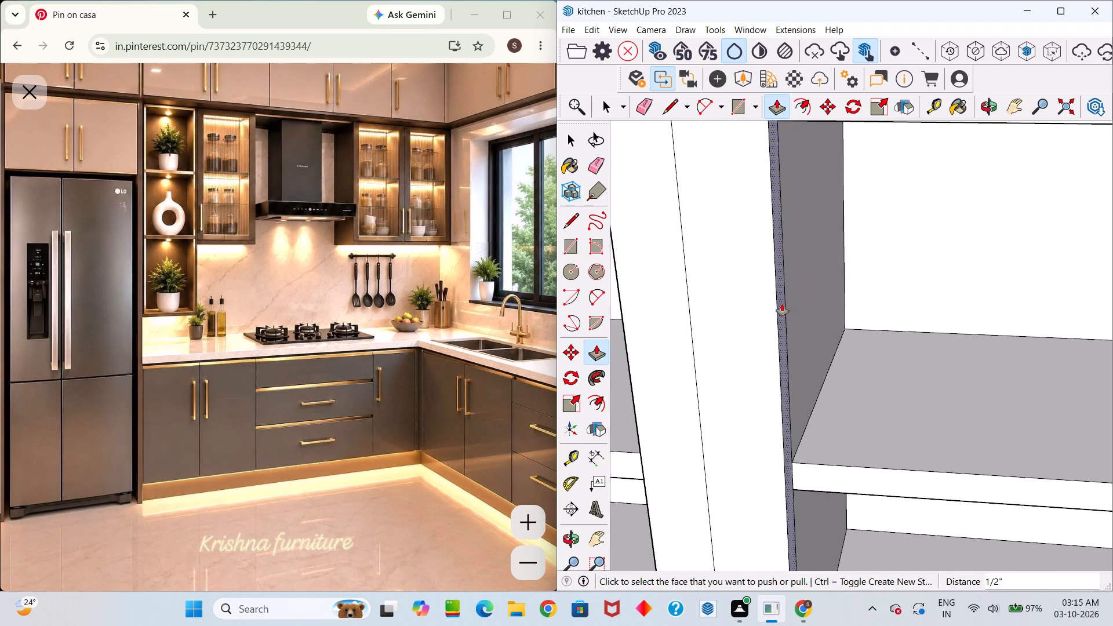
scroll(782, 304, down, 9)
middle_drag(748, 301, 937, 279)
scroll(787, 307, up, 4)
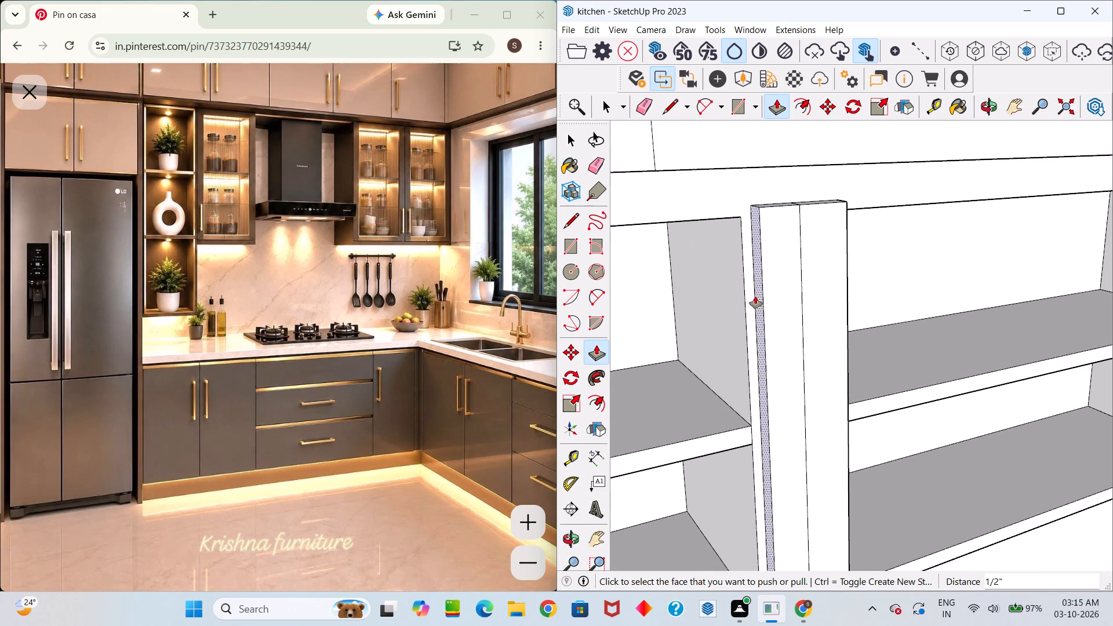
click(755, 287)
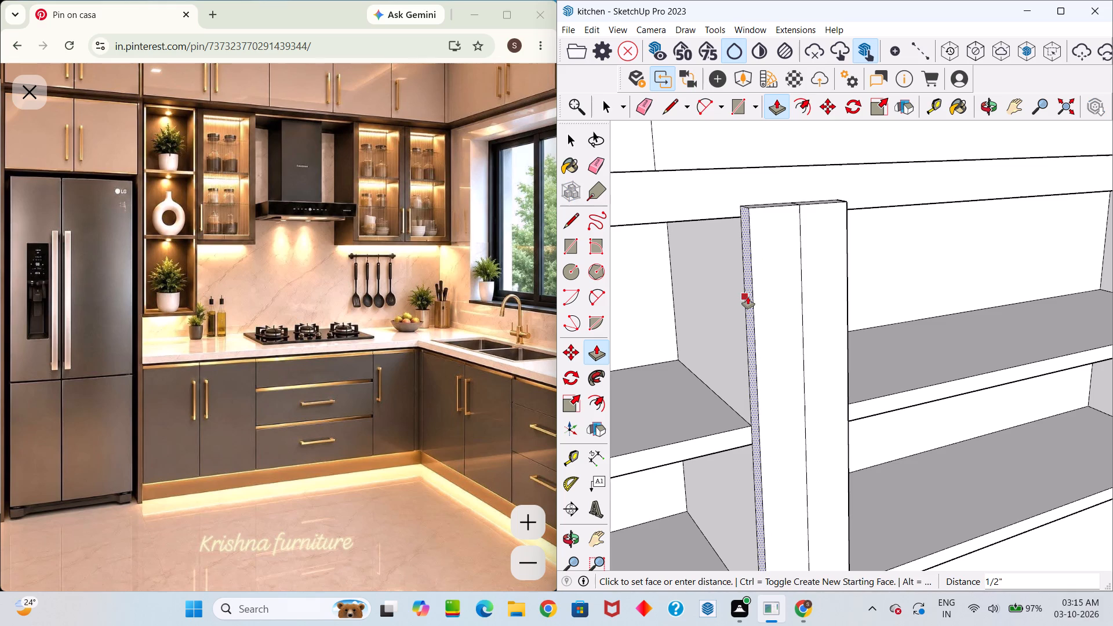
click(748, 297)
Push/Pull the top ends of both raised divider halves down about 1/2 inch to the upper edge of the shelf openings.
scroll(748, 297, down, 10)
middle_drag(747, 330, 748, 315)
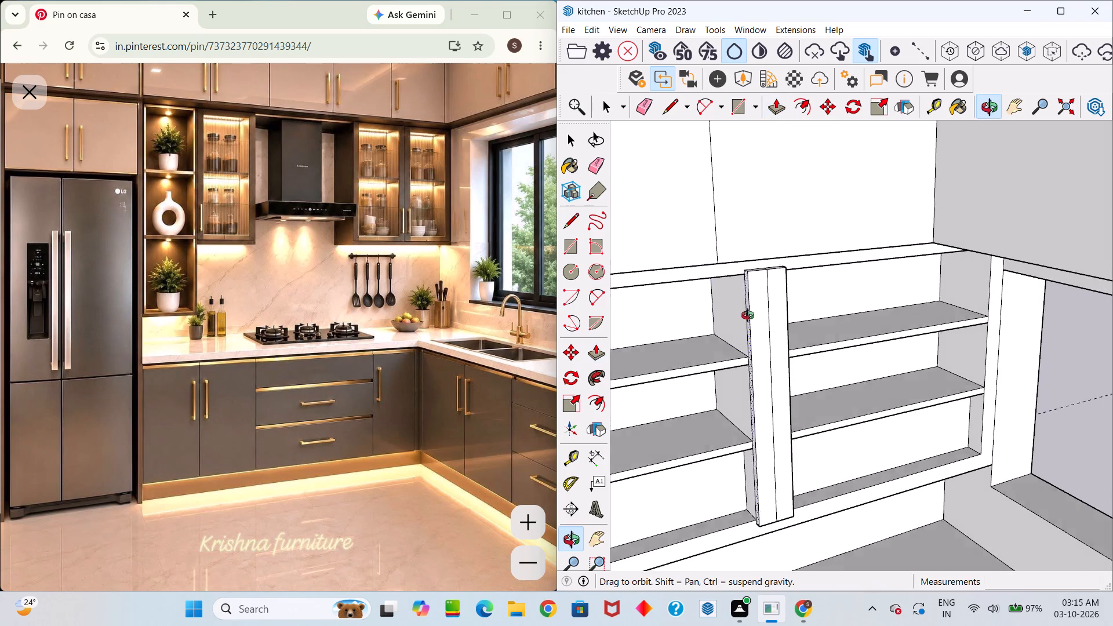
middle_drag(748, 315, 611, 276)
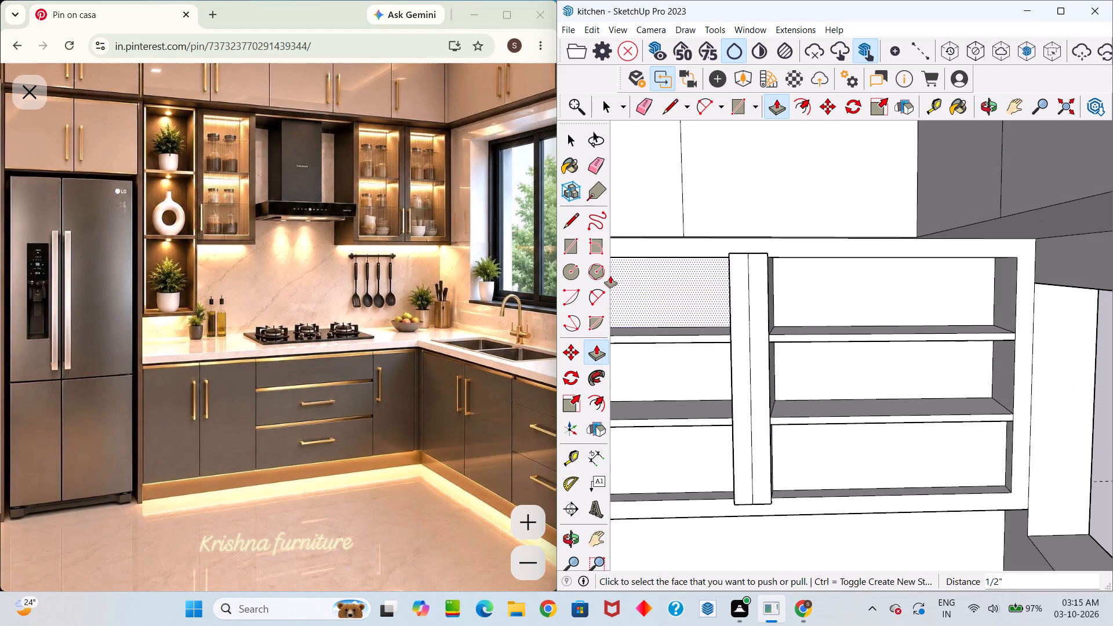
middle_drag(754, 385, 704, 237)
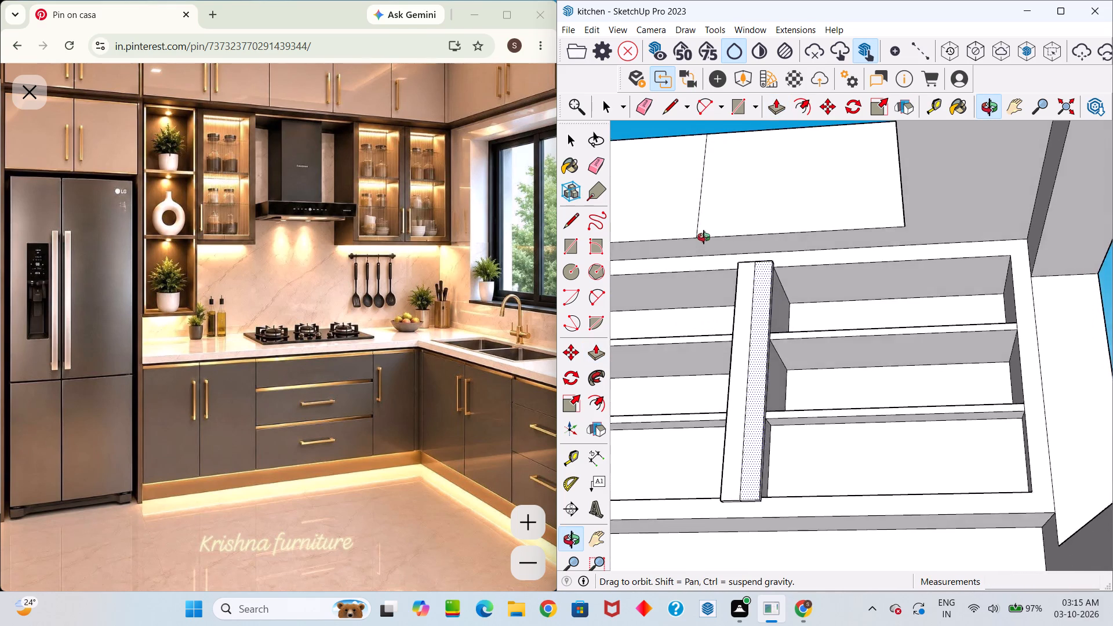
middle_drag(704, 237, 762, 399)
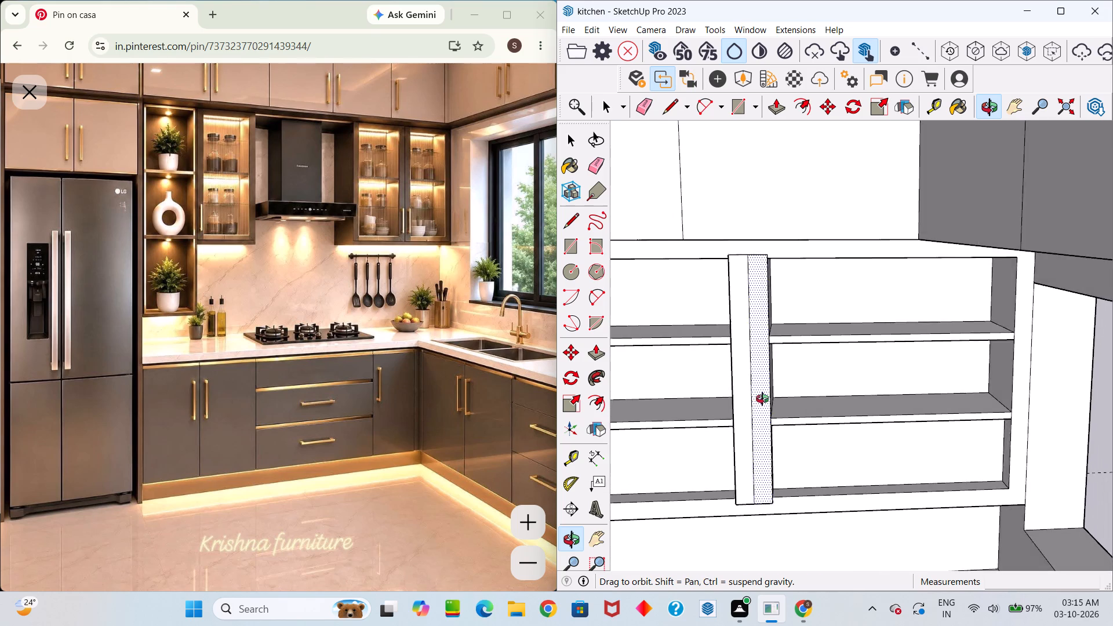
middle_drag(762, 399, 824, 407)
scroll(766, 181, up, 5)
scroll(750, 260, up, 11)
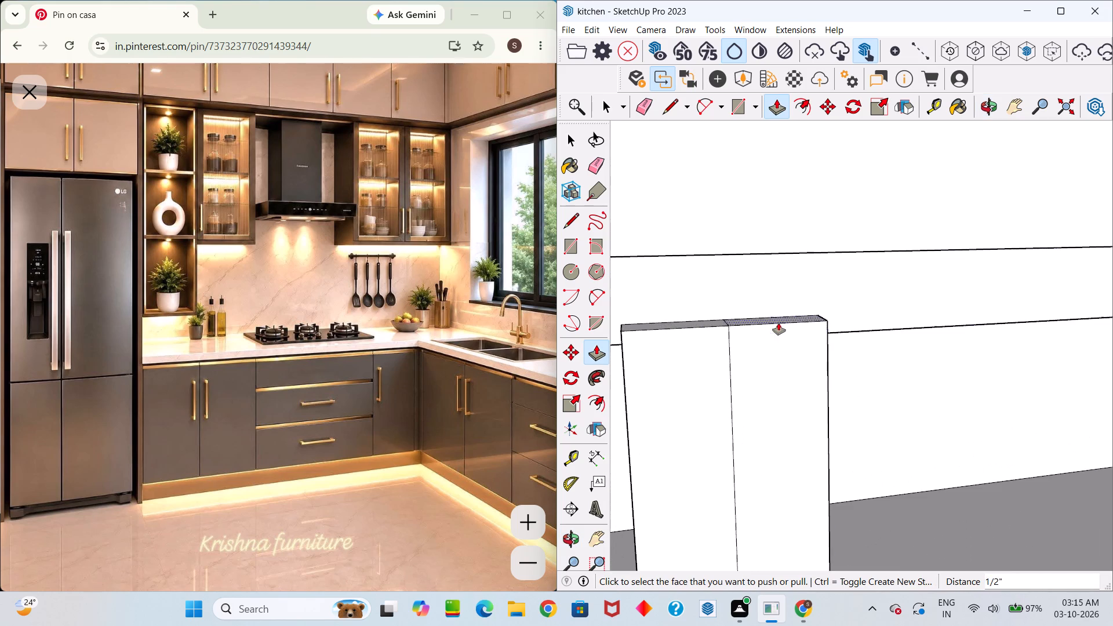
scroll(777, 314, up, 12)
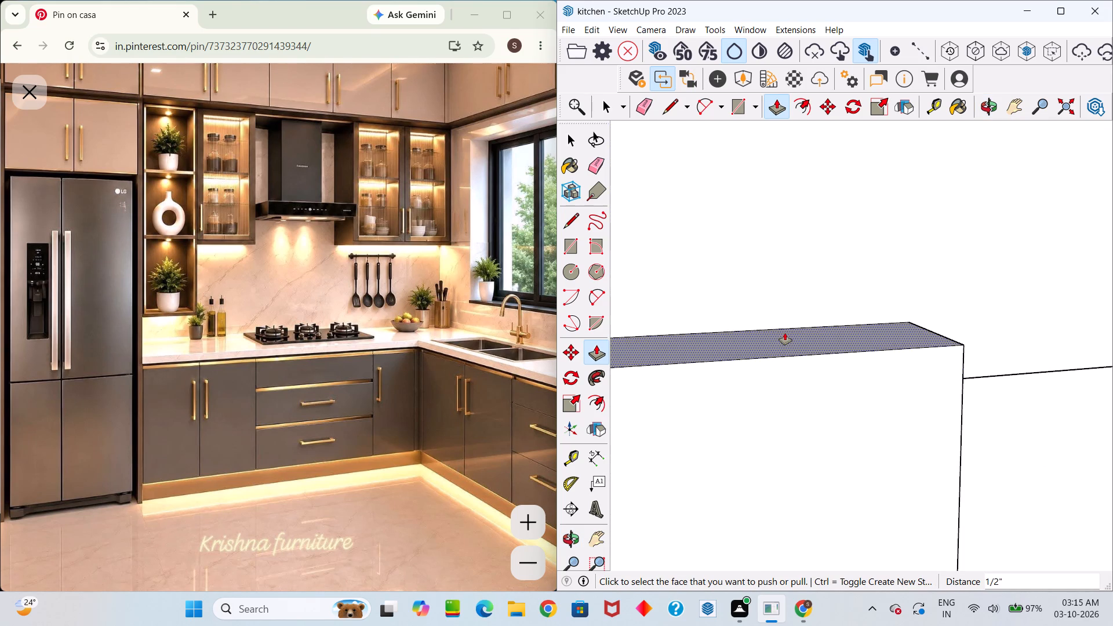
click(785, 333)
scroll(780, 351, down, 5)
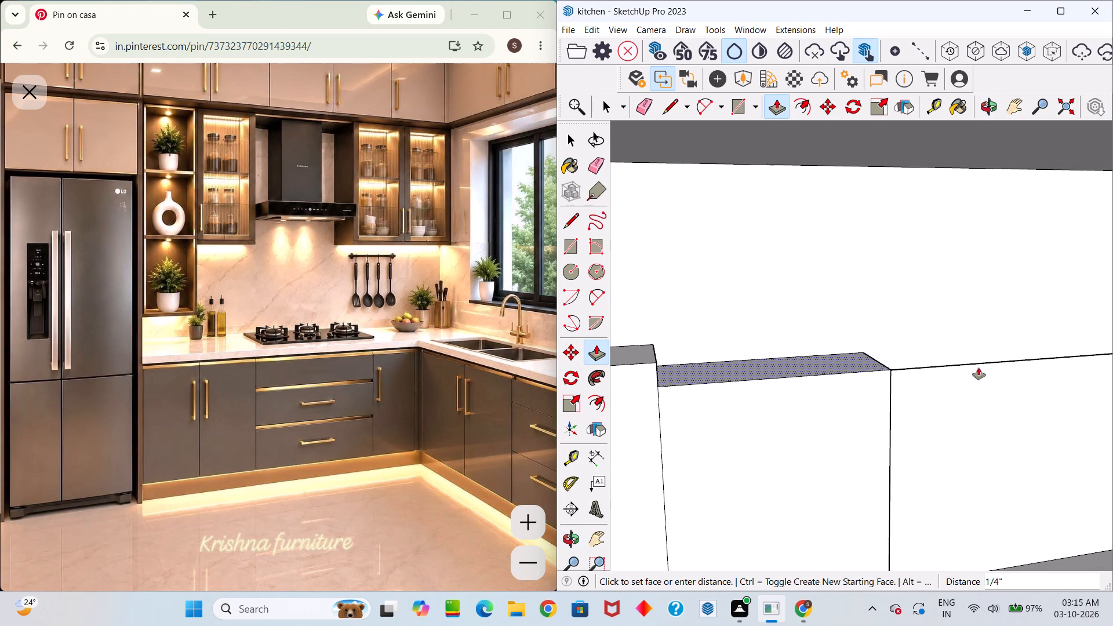
click(976, 363)
scroll(768, 325, down, 4)
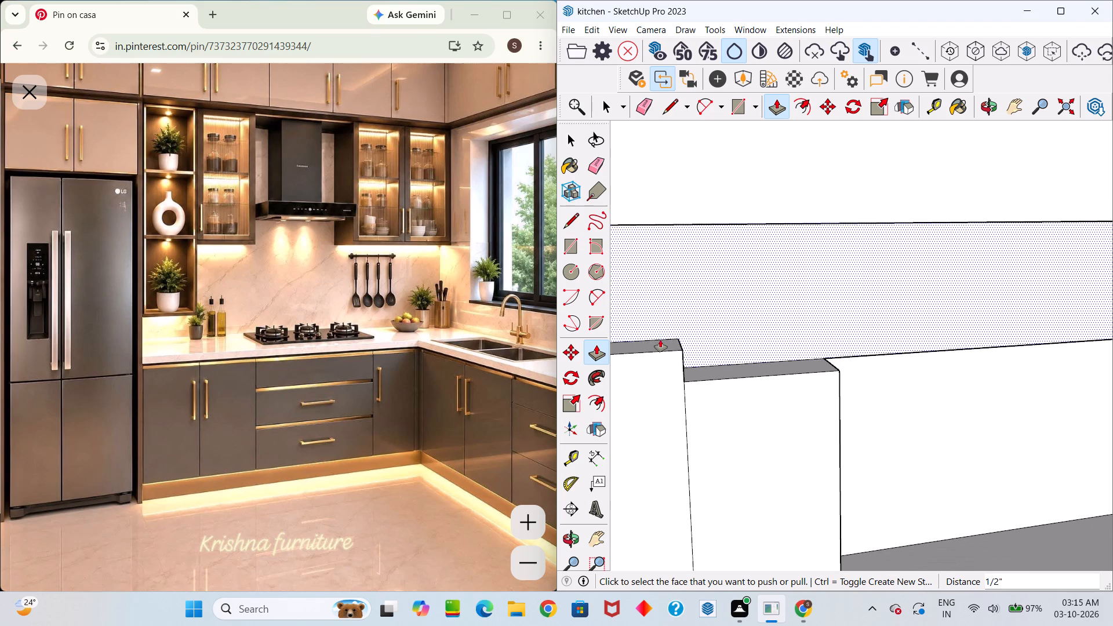
scroll(656, 344, up, 9)
double_click(672, 342)
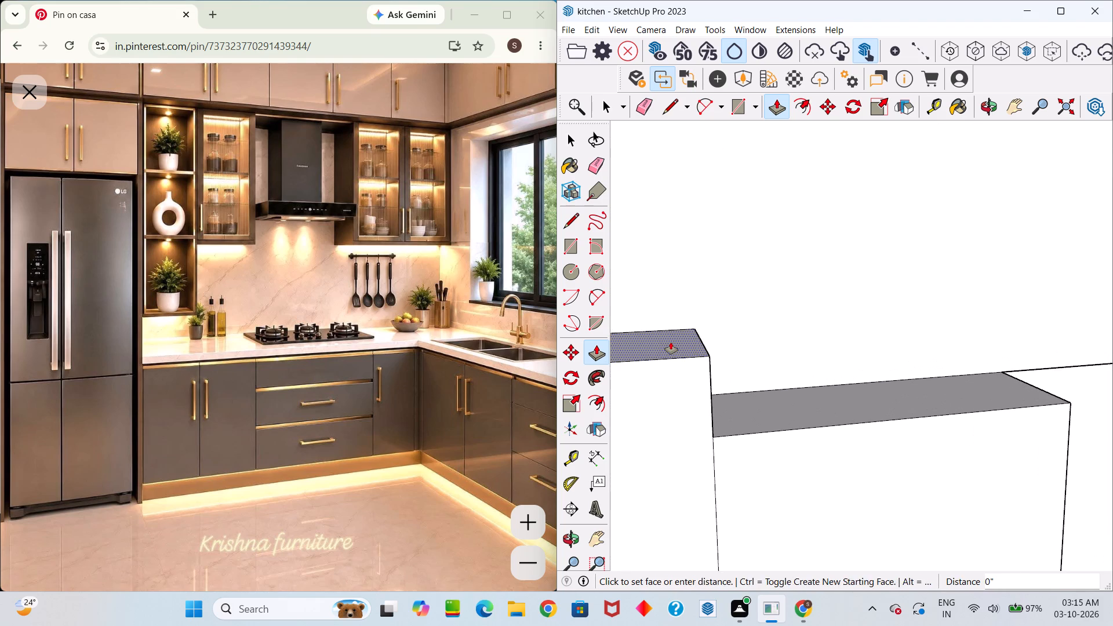
Push/Pull the bottom end of the window-side raised divider half up to the lower edge of its shelf opening.
scroll(692, 376, down, 19)
middle_drag(707, 406, 705, 360)
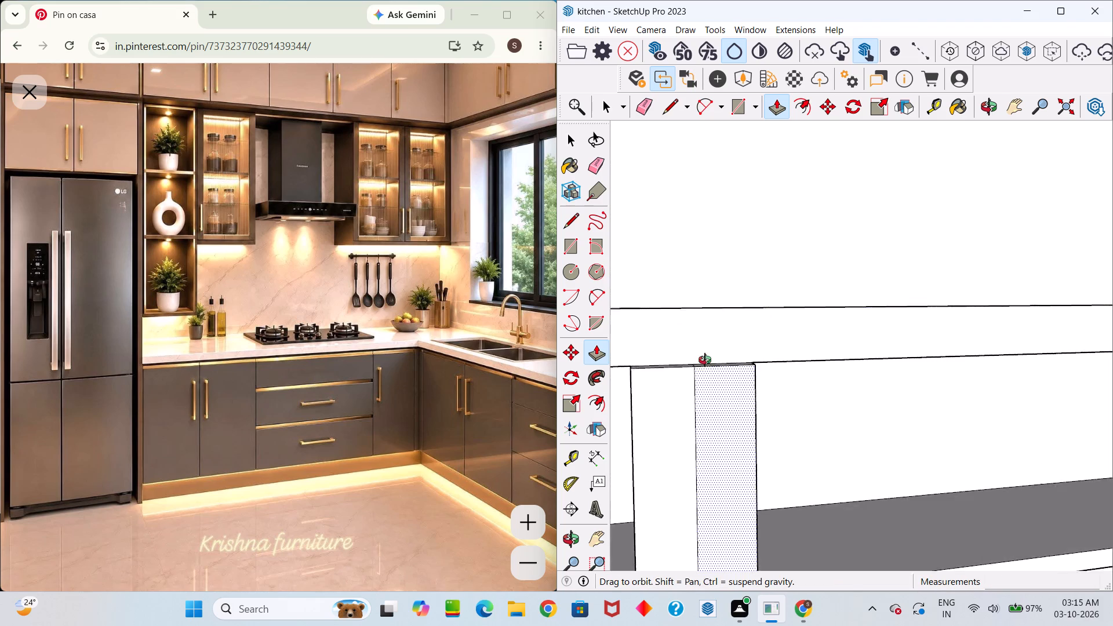
middle_drag(705, 360, 703, 298)
scroll(703, 298, down, 11)
scroll(689, 441, down, 8)
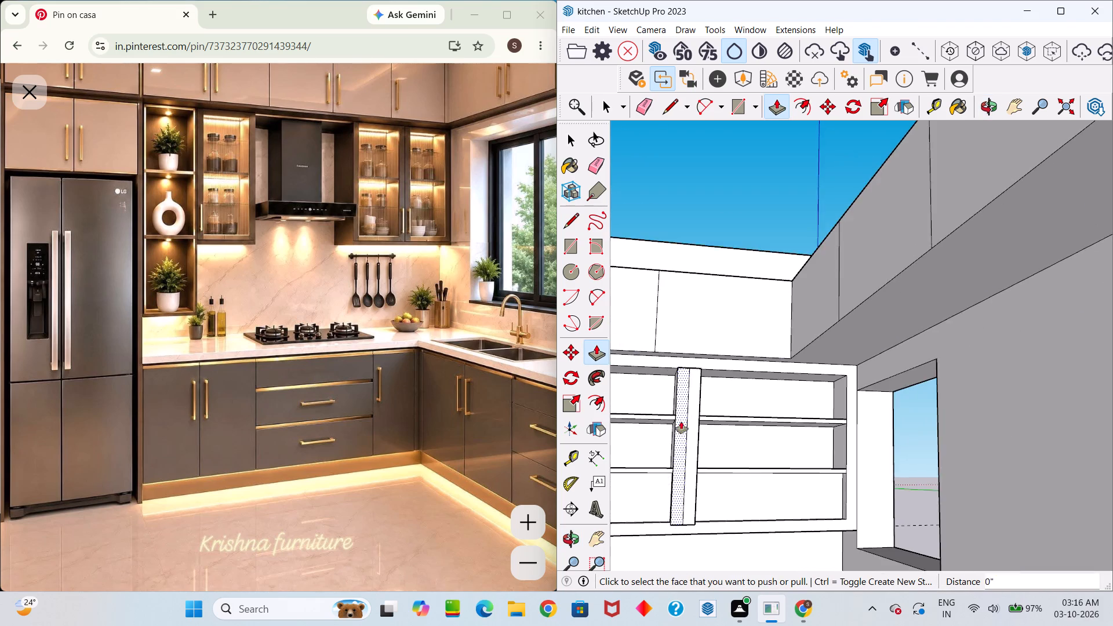
scroll(681, 421, down, 3)
scroll(679, 485, up, 20)
scroll(692, 452, up, 5)
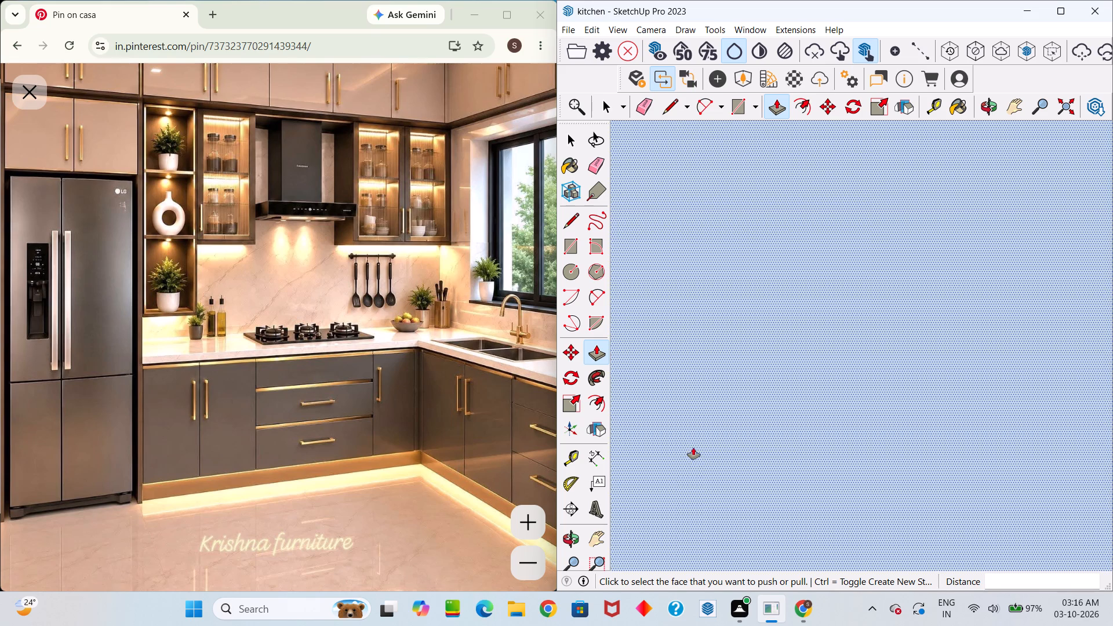
scroll(693, 447, up, 16)
scroll(697, 493, up, 7)
middle_drag(681, 435, 683, 289)
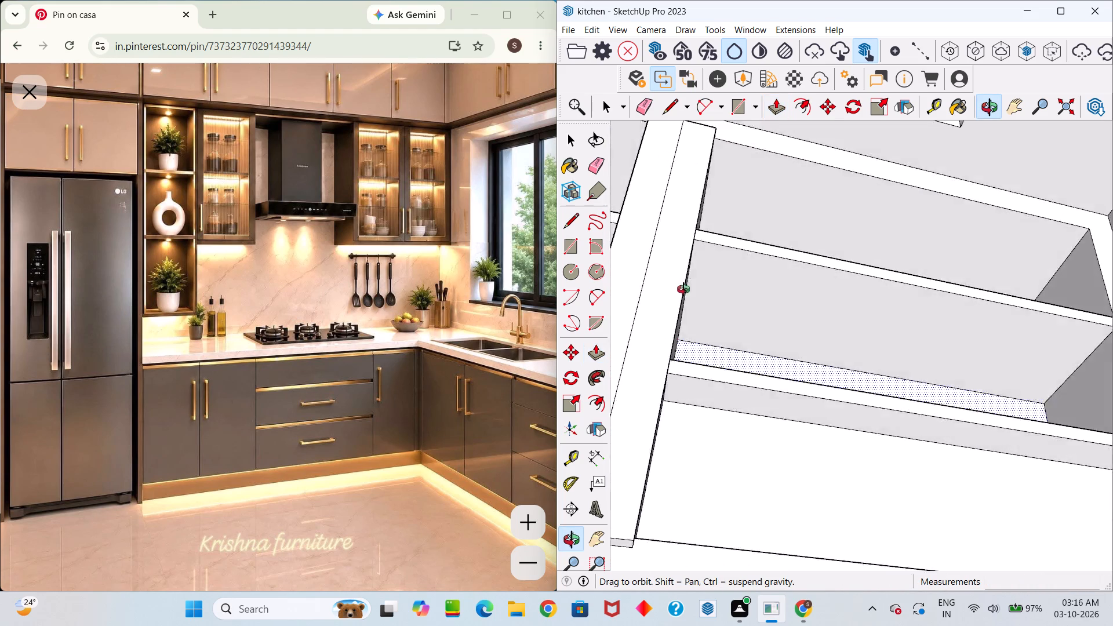
middle_drag(683, 289, 703, 228)
scroll(588, 410, up, 5)
scroll(642, 428, up, 4)
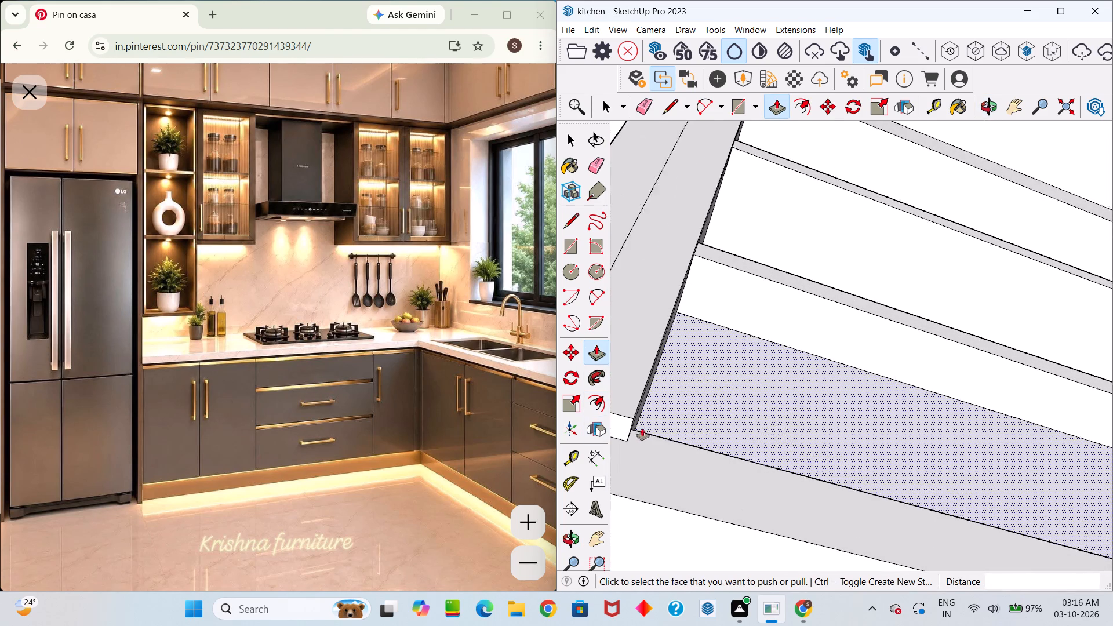
scroll(642, 428, up, 5)
click(617, 425)
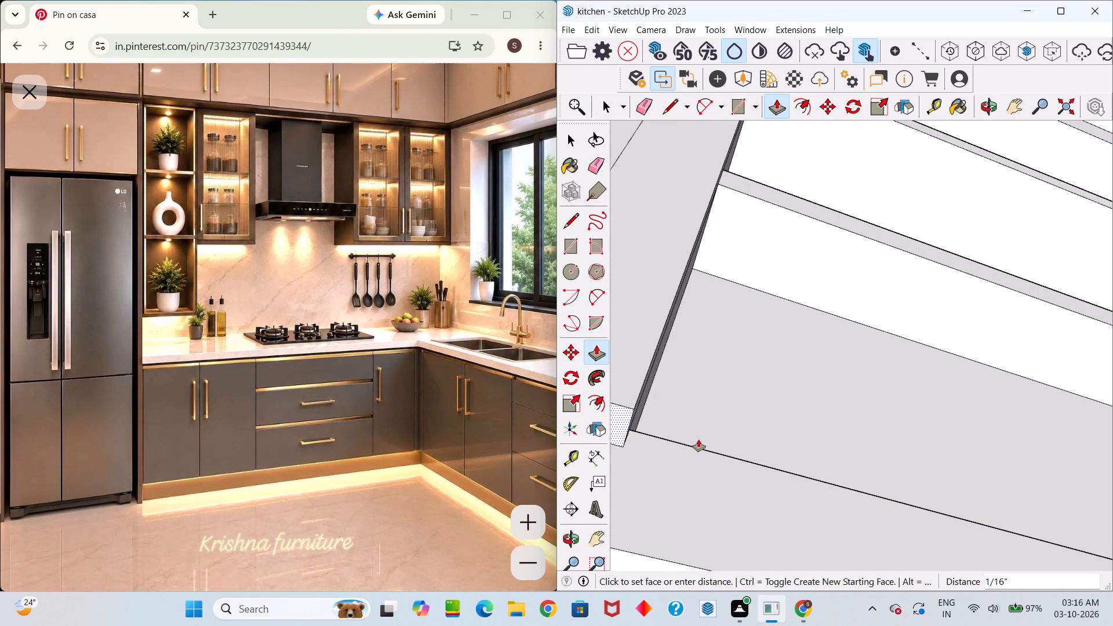
click(711, 447)
scroll(711, 446, down, 5)
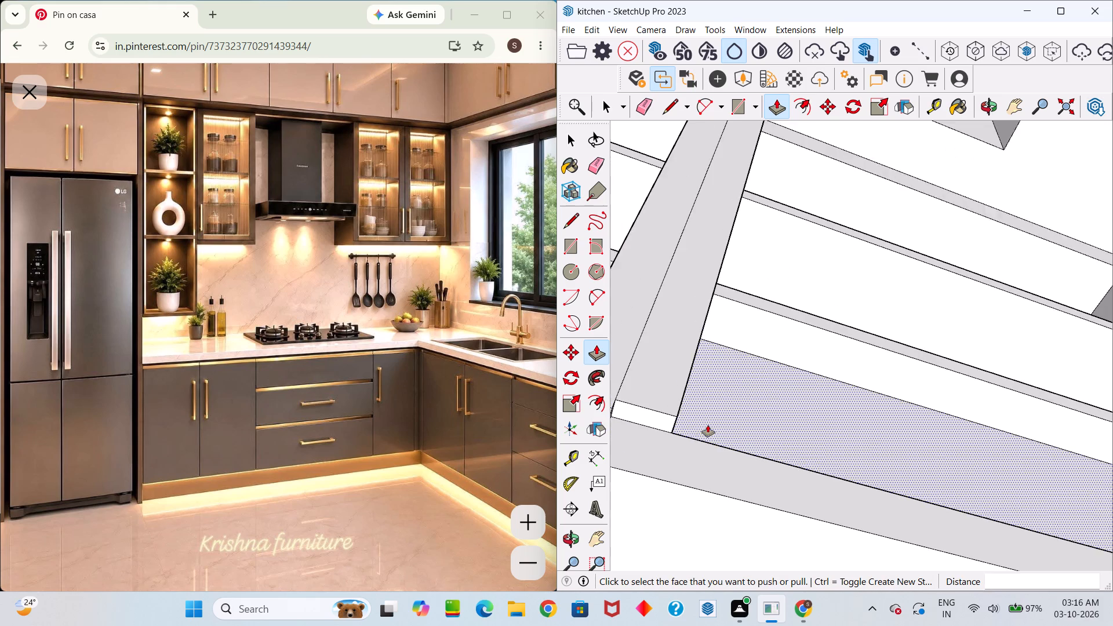
Push/Pull the bottom end of the remaining raised divider half up to the lower edge of its shelf opening.
scroll(708, 425, down, 7)
scroll(658, 425, up, 10)
double_click(639, 415)
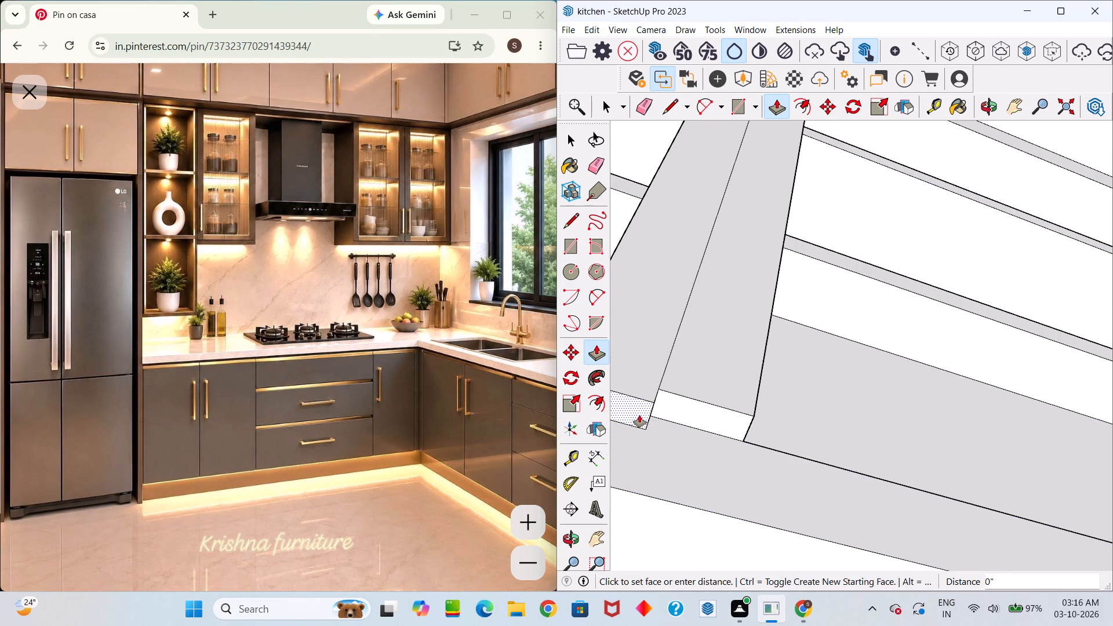
Examine the trimmed divider and the wall cabinet's shelf bays and front frame from several angles.
scroll(646, 409, down, 6)
scroll(672, 319, down, 4)
middle_drag(673, 318, 645, 482)
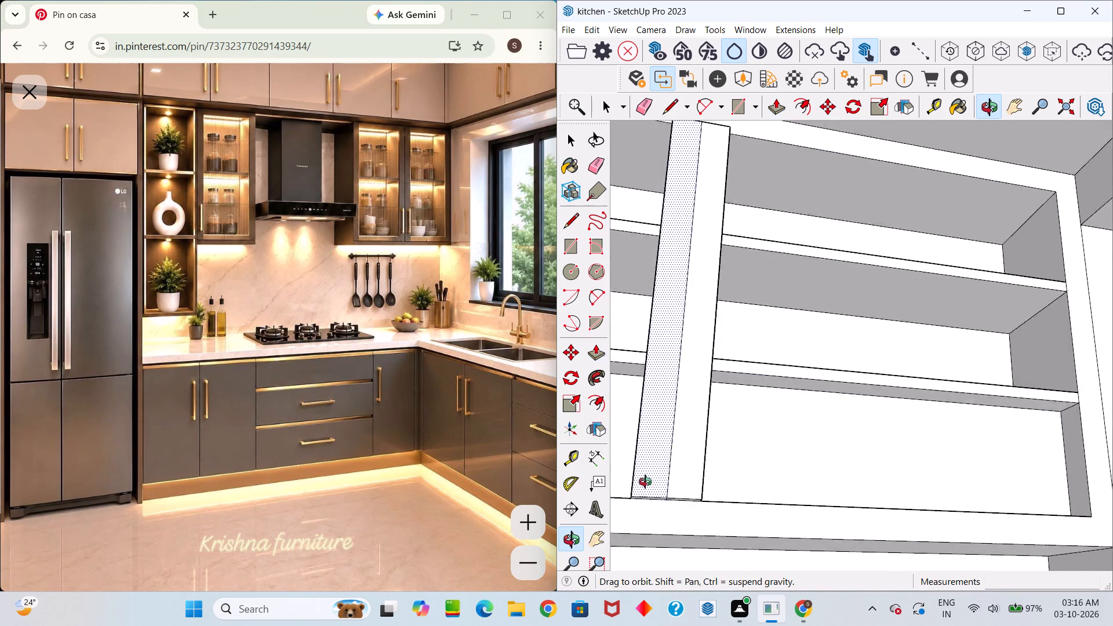
middle_drag(645, 482, 653, 557)
scroll(654, 554, up, 1)
scroll(659, 426, down, 12)
key(space)
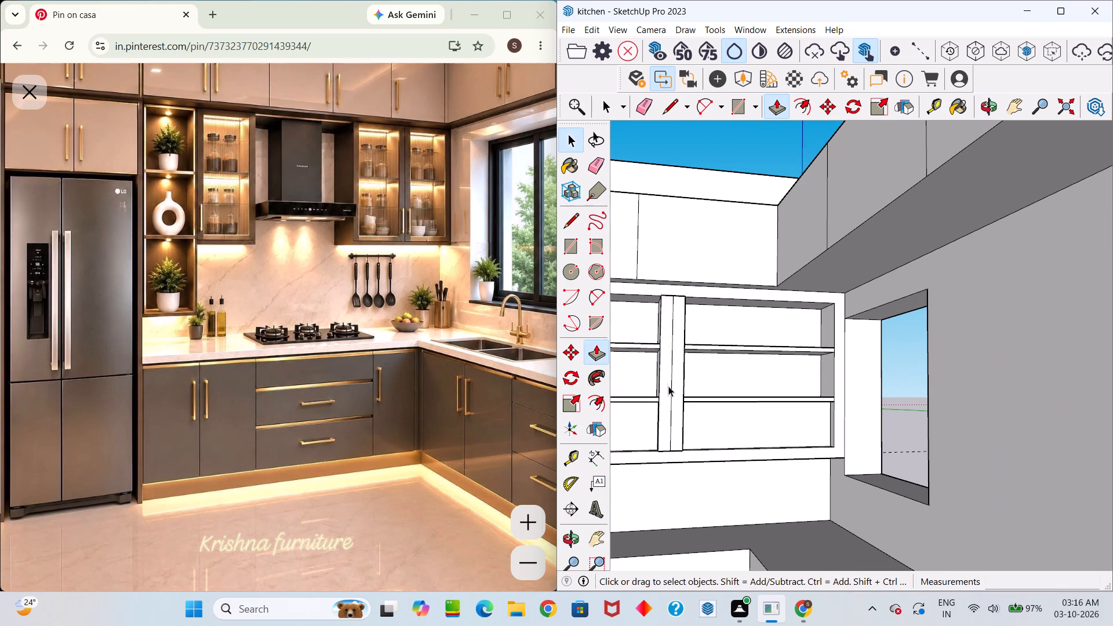
scroll(667, 378, down, 6)
scroll(656, 378, up, 20)
scroll(656, 378, up, 6)
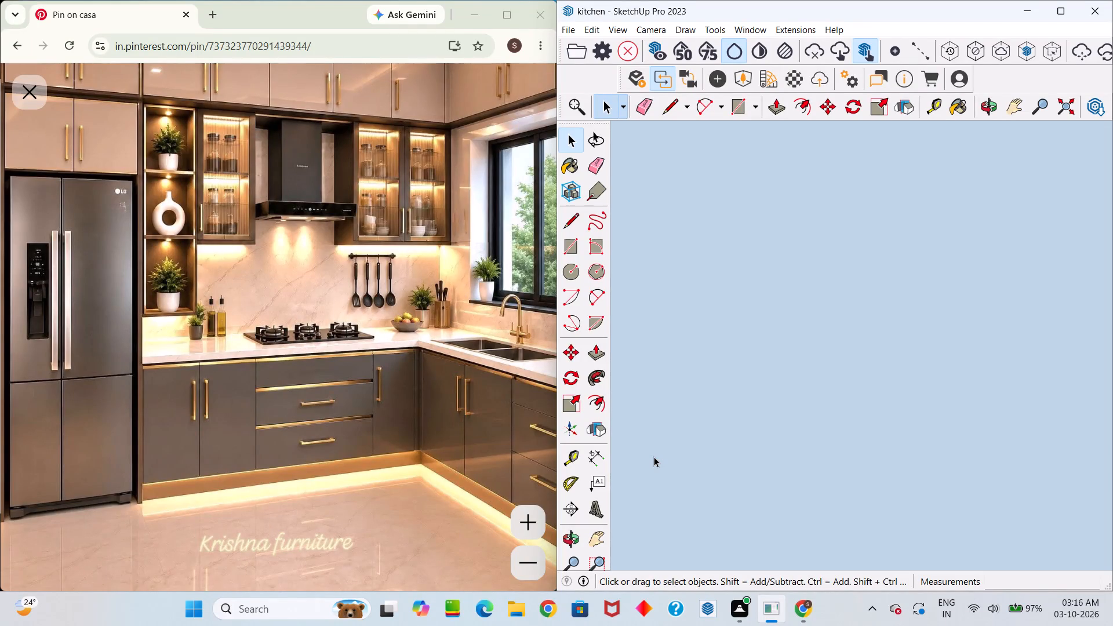
scroll(654, 457, up, 11)
middle_drag(674, 526, 795, 505)
drag(696, 512, 795, 505)
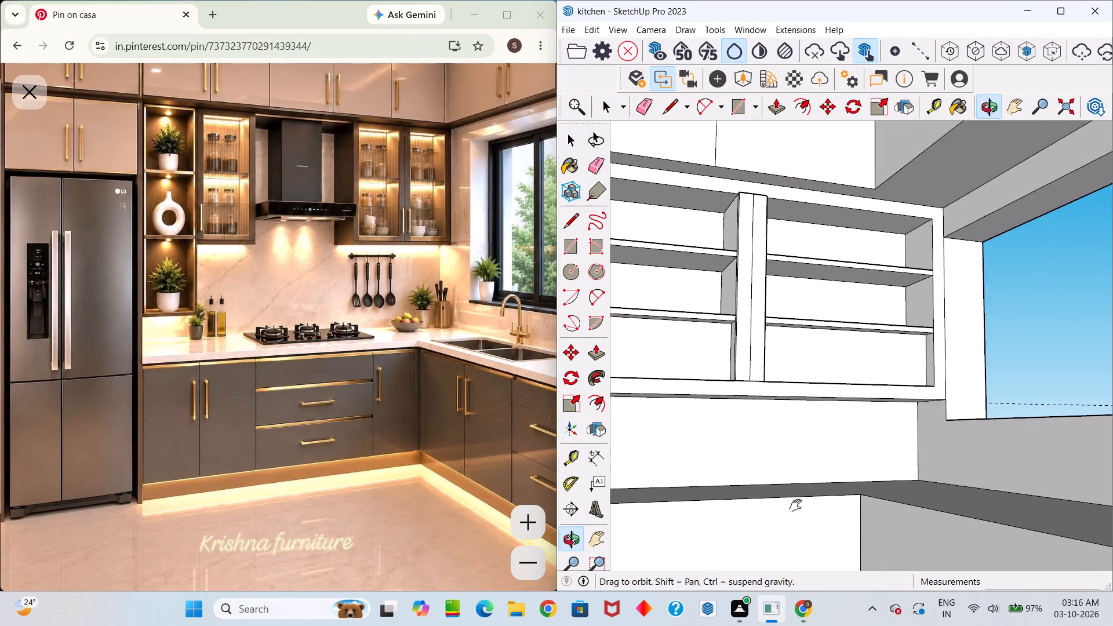
drag(795, 505, 836, 509)
middle_drag(795, 505, 836, 509)
scroll(969, 370, up, 7)
scroll(1010, 316, up, 5)
middle_drag(879, 354, 880, 563)
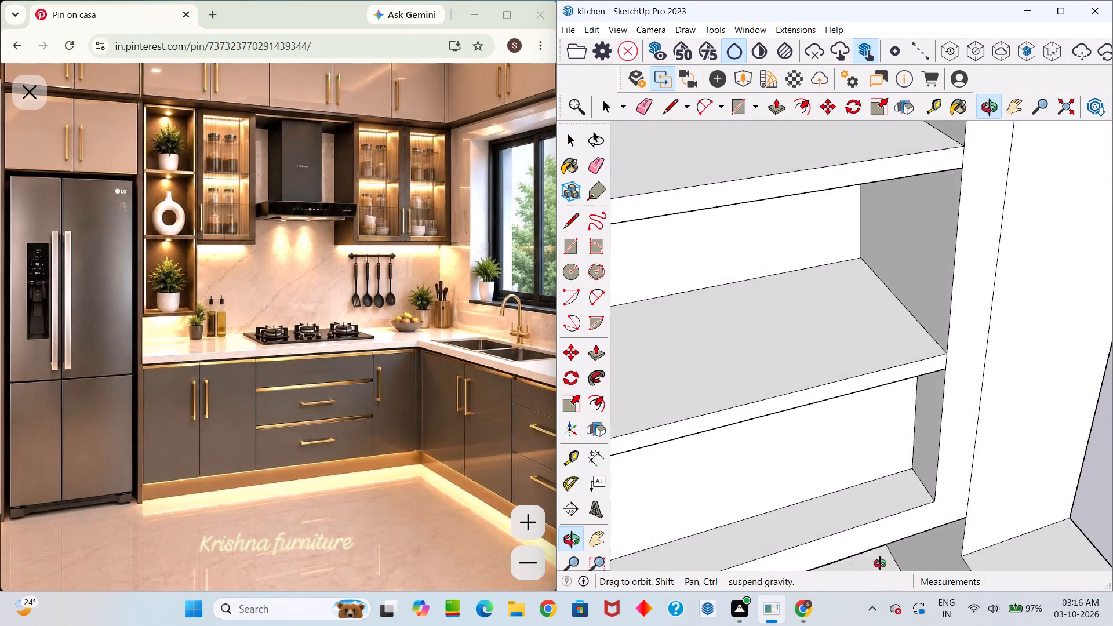
middle_drag(880, 563, 887, 588)
scroll(859, 457, down, 7)
scroll(854, 399, down, 5)
middle_drag(687, 398, 675, 342)
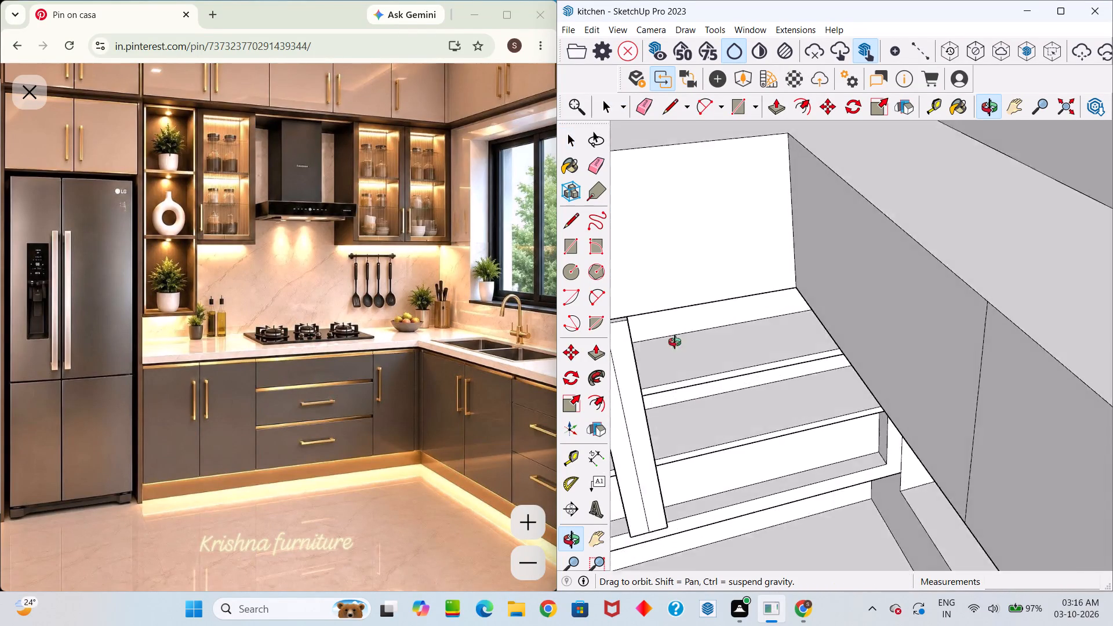
middle_drag(675, 342, 893, 205)
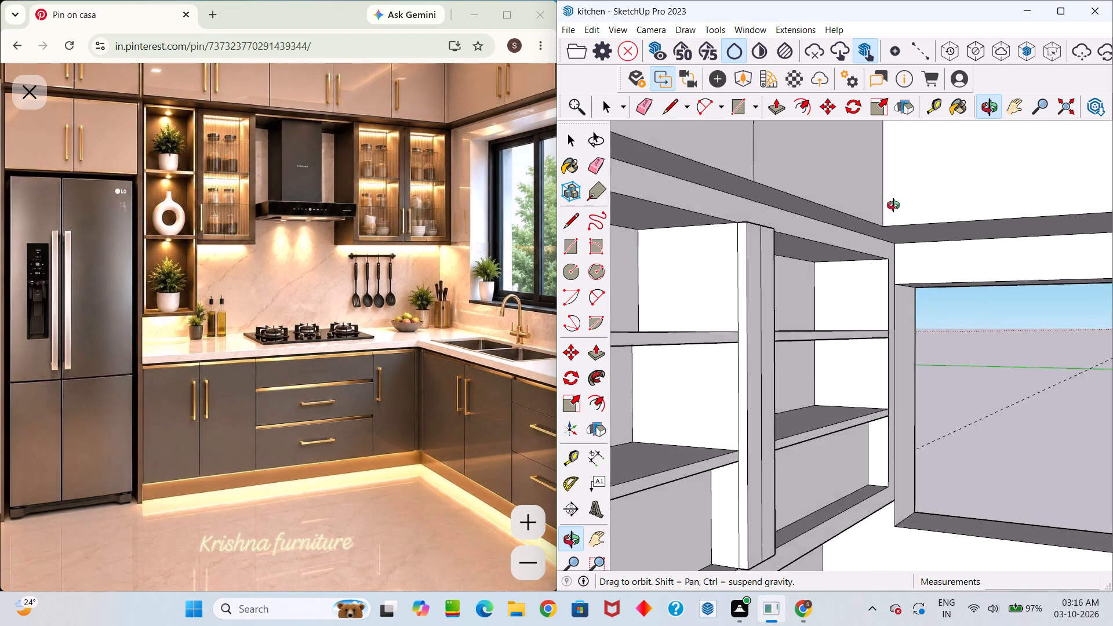
middle_drag(893, 205, 768, 200)
scroll(776, 255, down, 3)
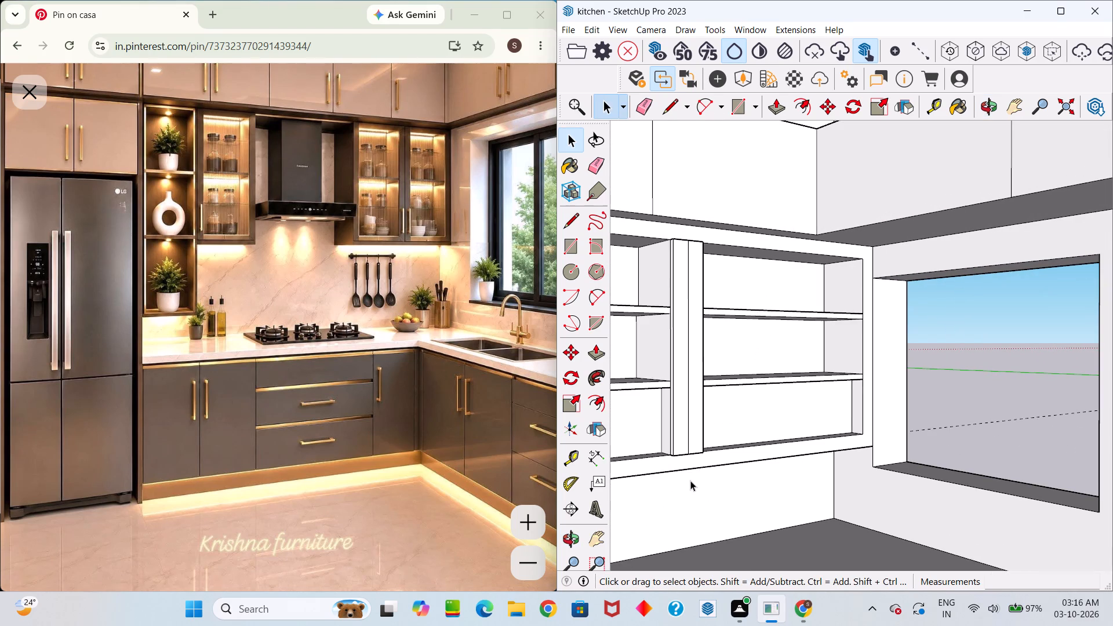
Push/Pull the wall cabinet's outer front frame outward 1 inch, flush with the raised divider's front face.
scroll(687, 486, up, 4)
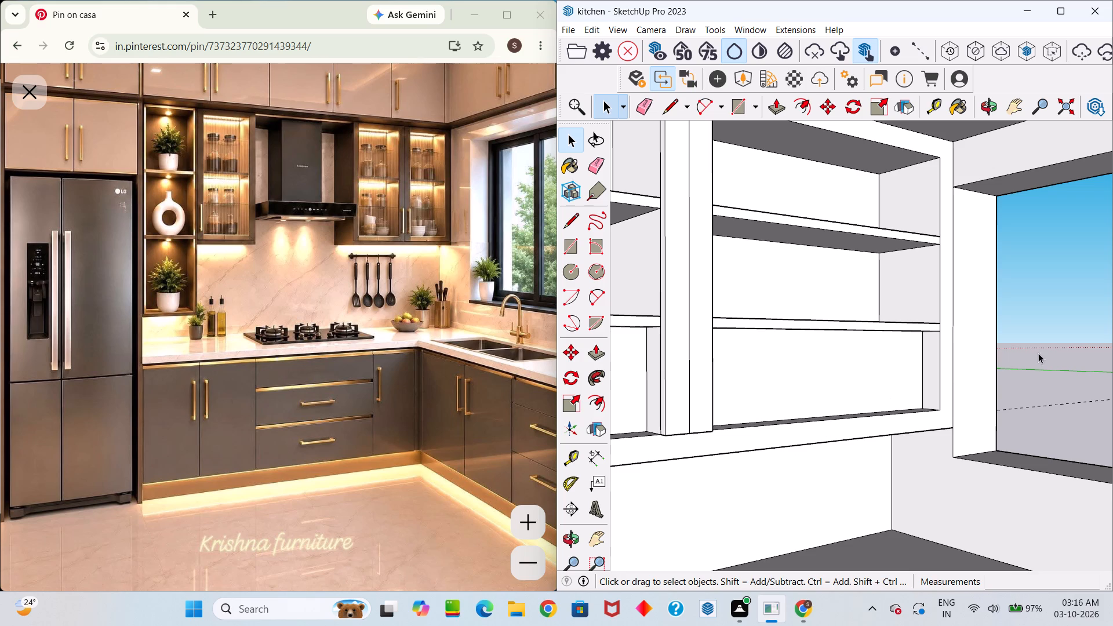
click(949, 328)
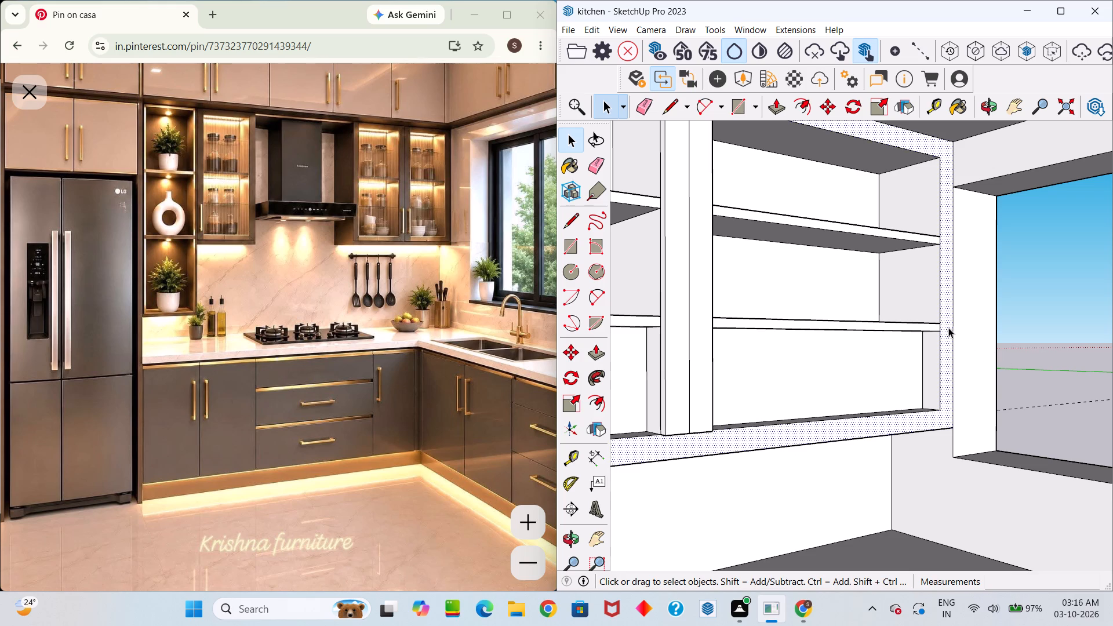
key(p)
click(948, 329)
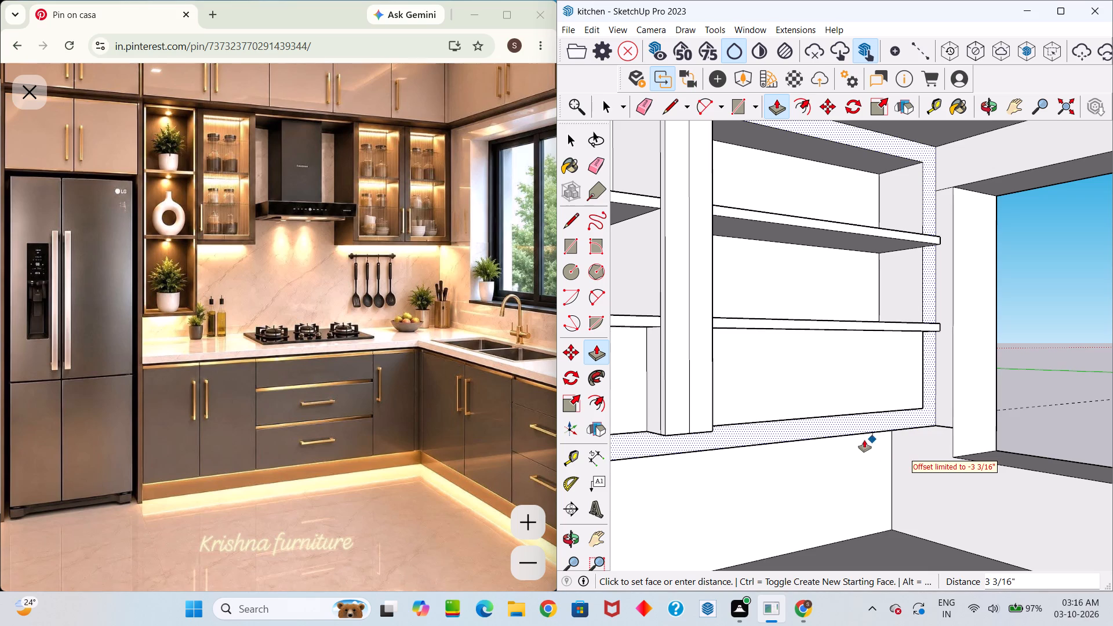
click(693, 427)
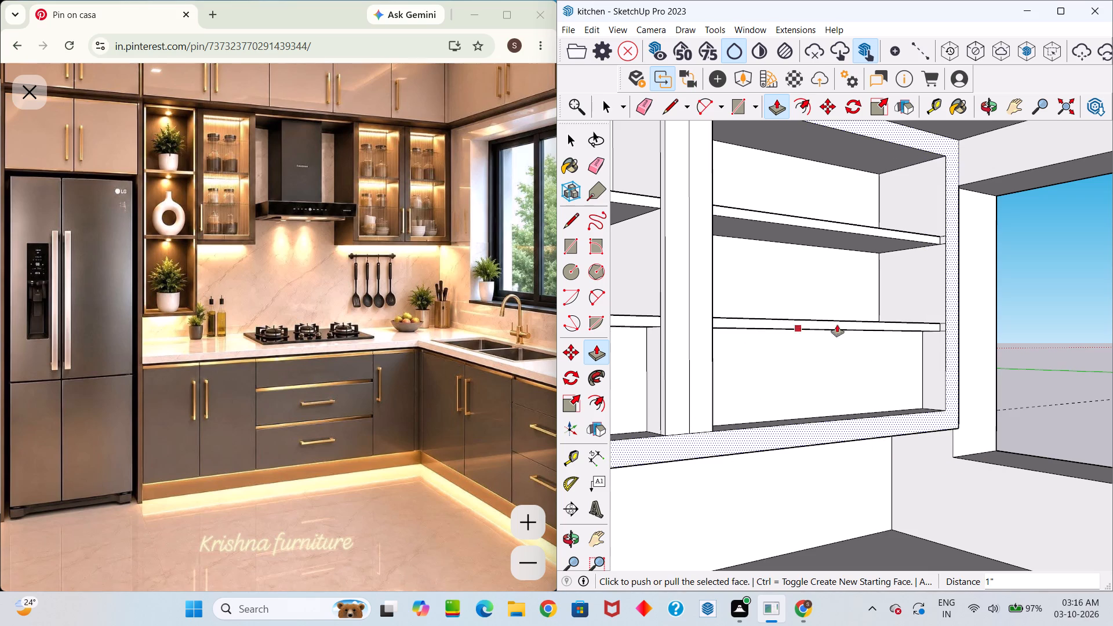
Erase the short leftover edges between the upper shelf's window-side end and the extended front frame.
scroll(921, 312, up, 5)
middle_drag(947, 309, 1078, 468)
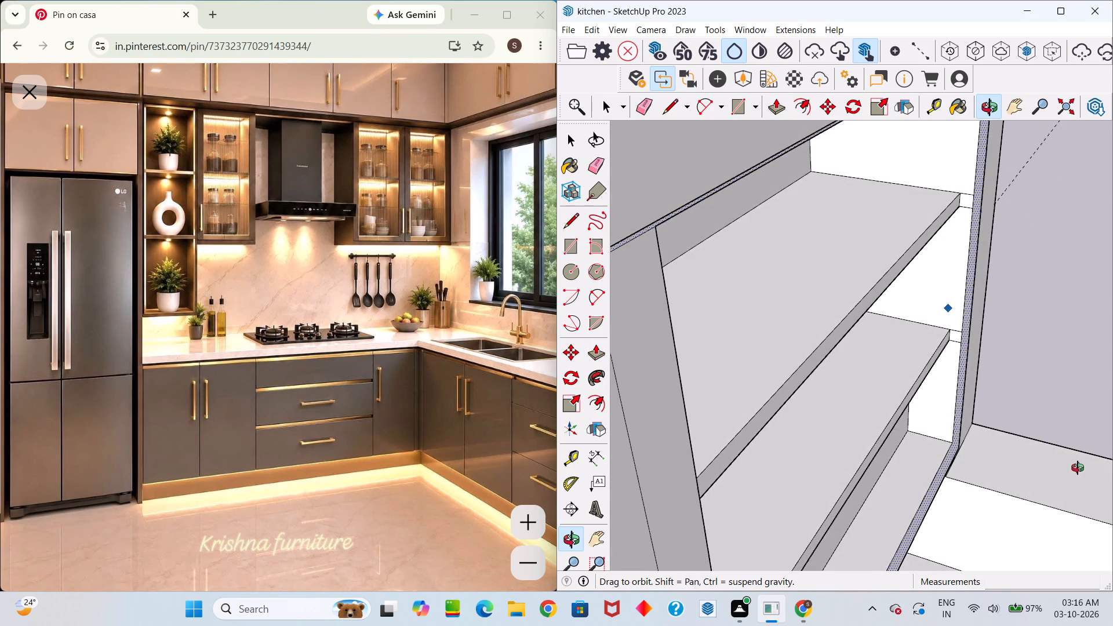
middle_drag(1078, 468, 908, 425)
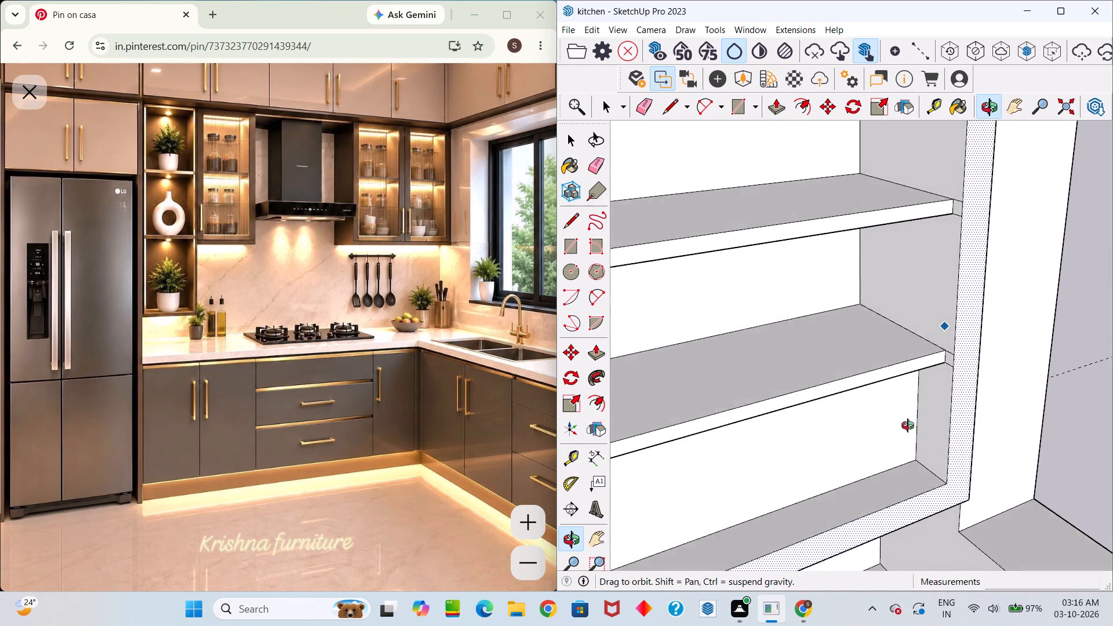
middle_drag(908, 425, 907, 430)
scroll(911, 486, down, 10)
middle_drag(905, 395, 904, 224)
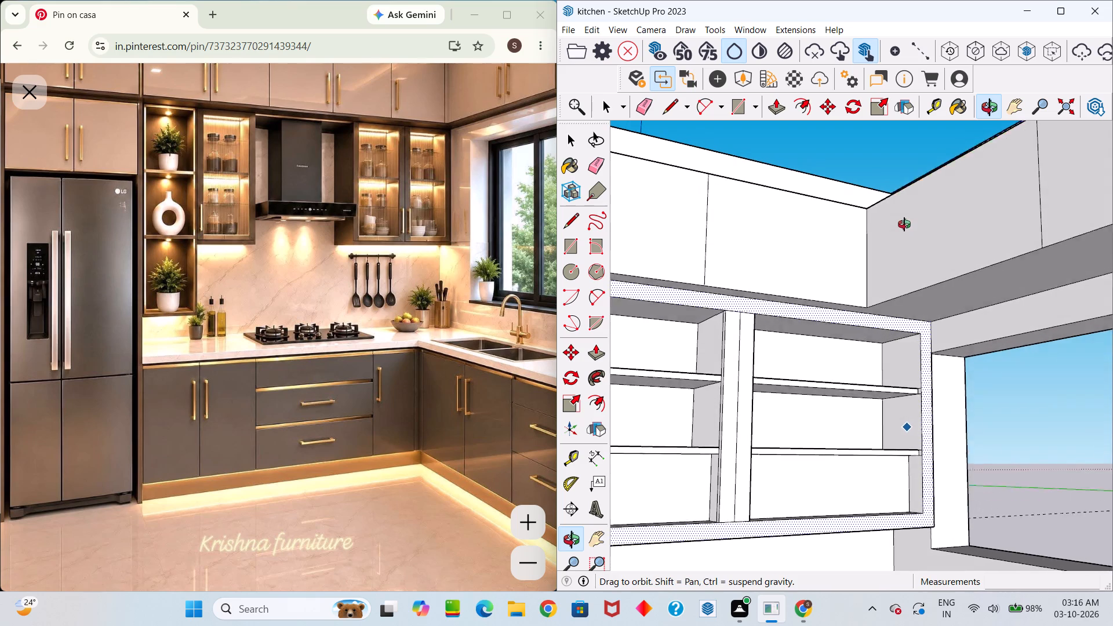
middle_drag(904, 224, 905, 217)
scroll(919, 378, up, 16)
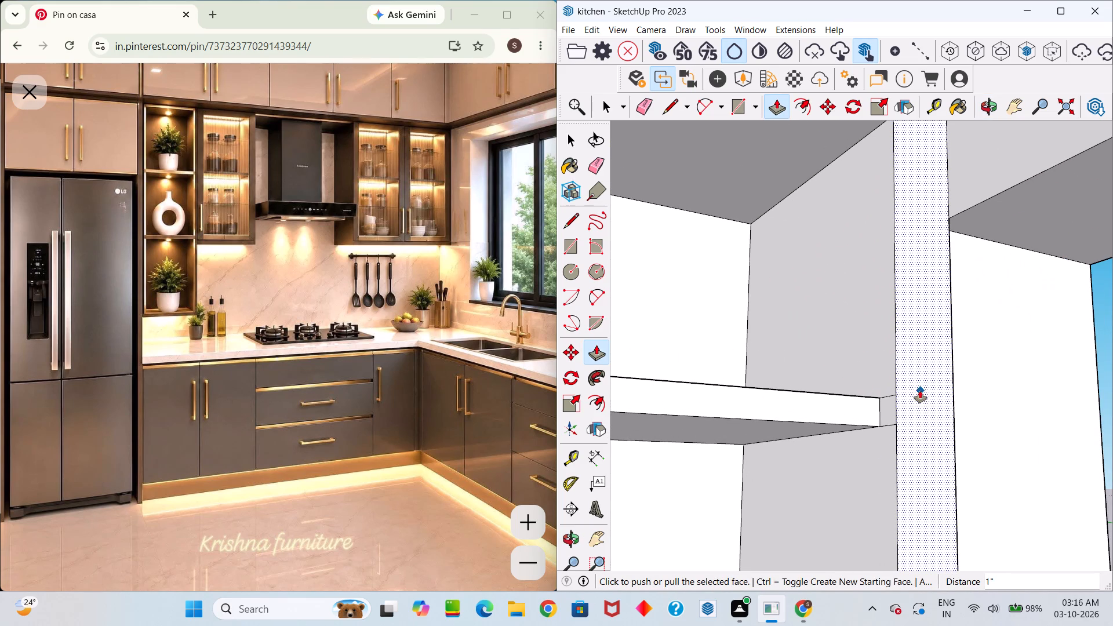
key(r)
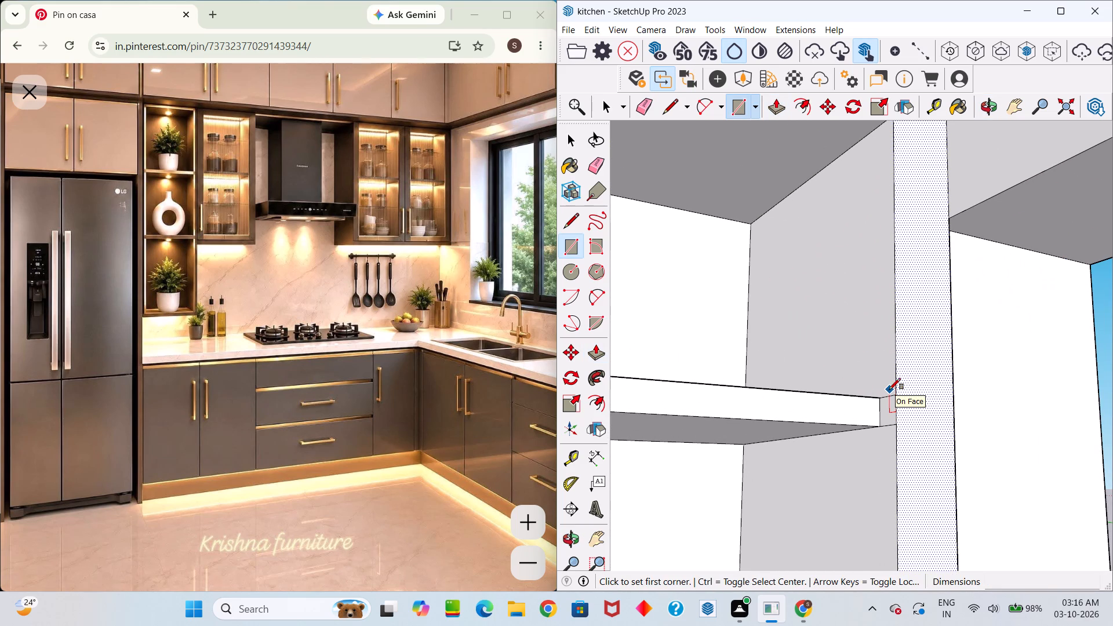
key(e)
drag(886, 390, 890, 424)
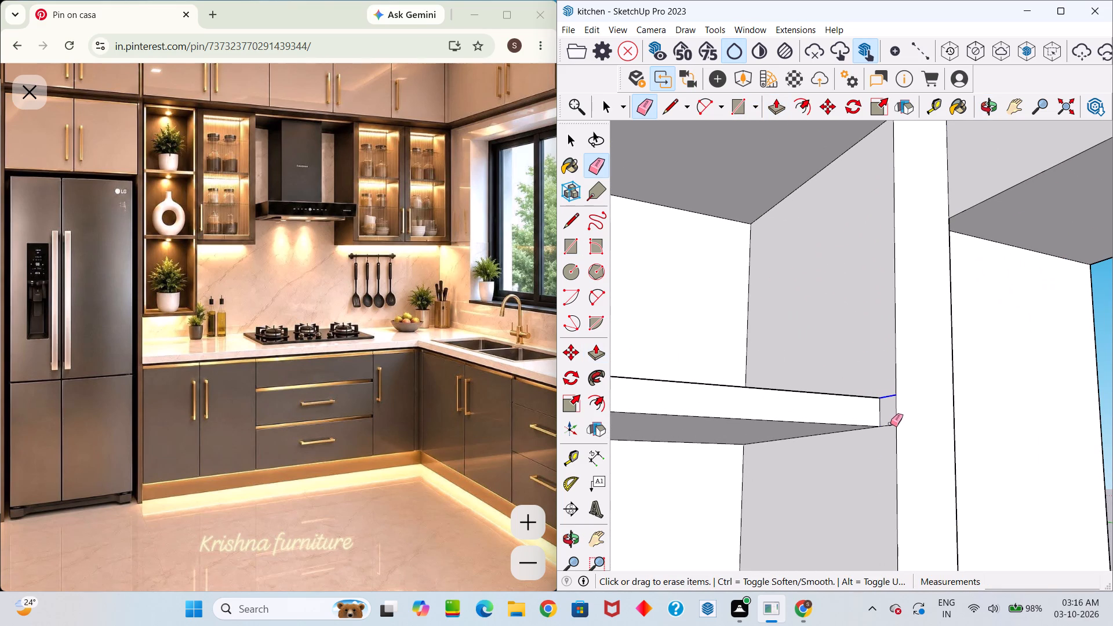
drag(890, 424, 891, 429)
Push/Pull the back faces of both bays' lowest compartments 8 13/16 inches deeper, level with the back of the compartments above.
scroll(890, 429, down, 11)
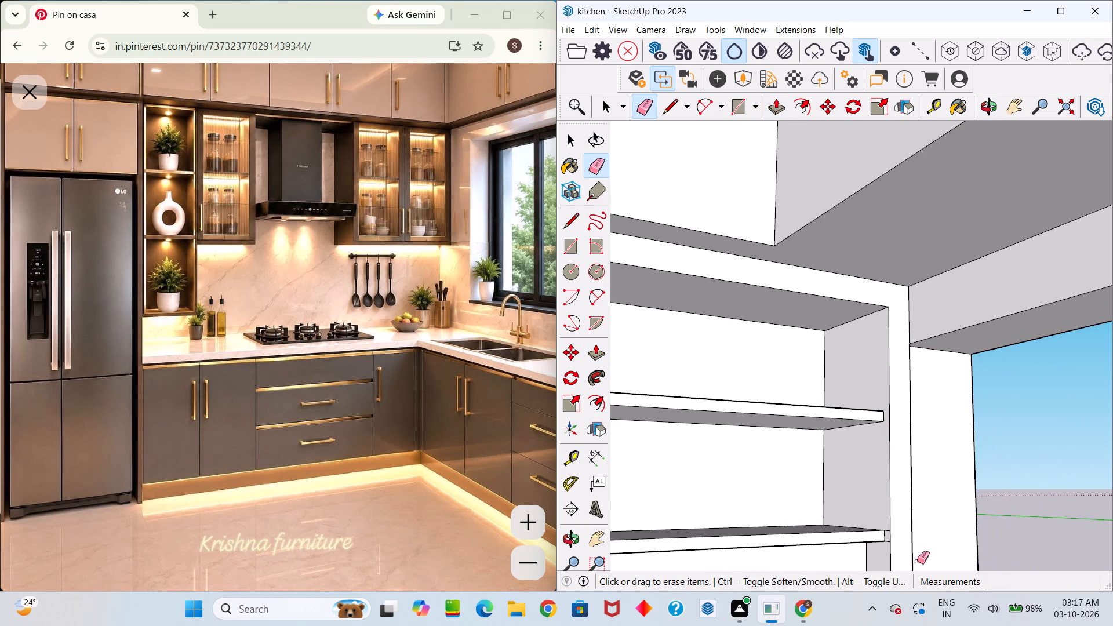
scroll(911, 556, up, 5)
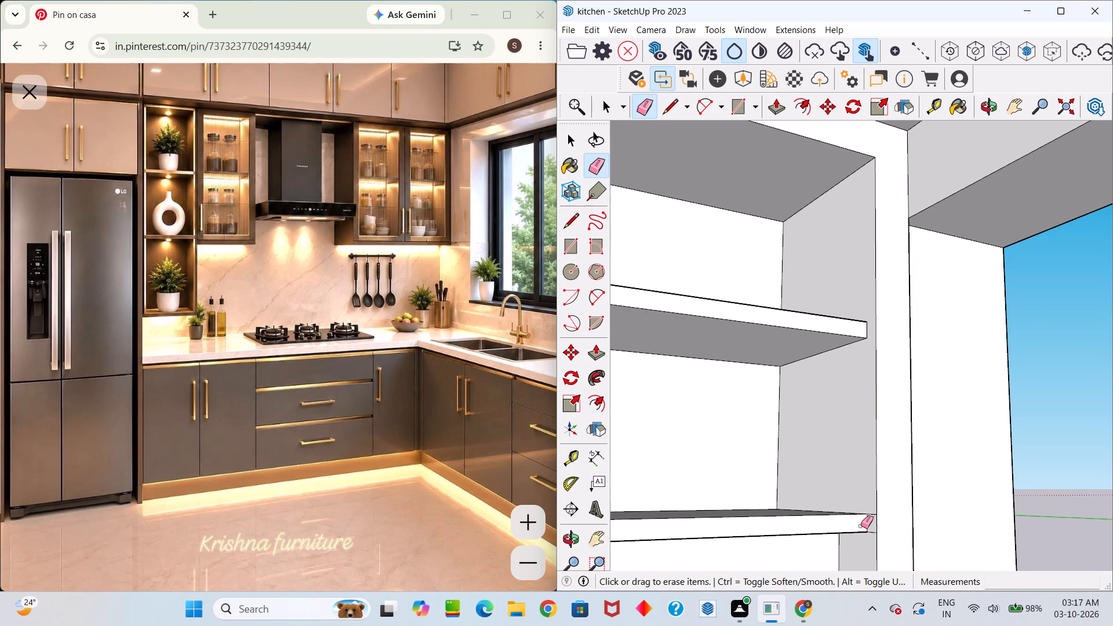
scroll(856, 490, down, 8)
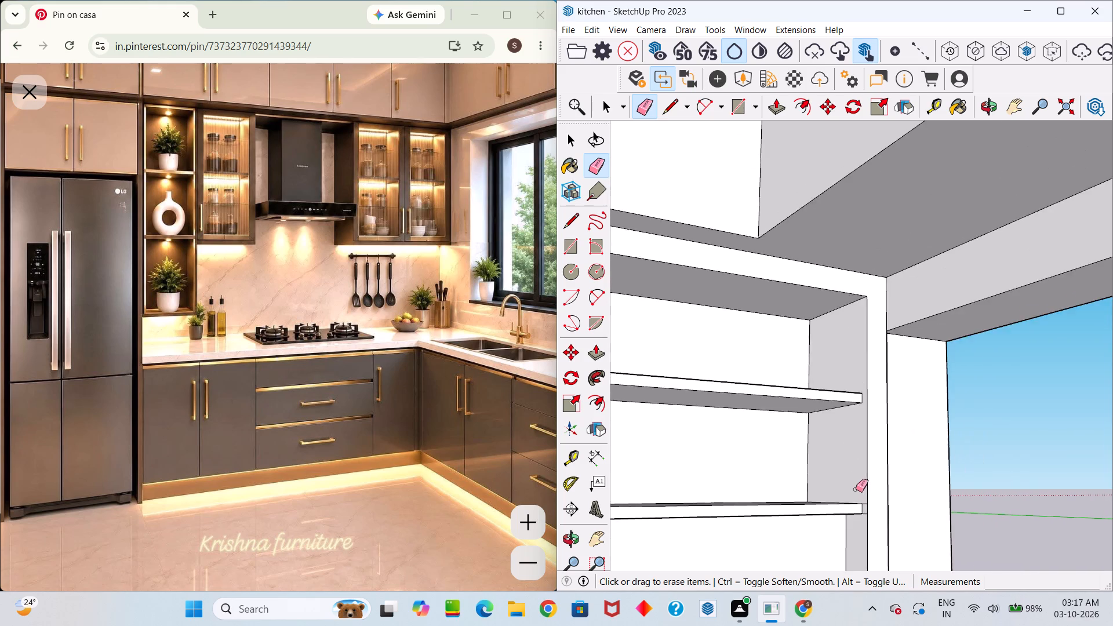
scroll(856, 489, down, 7)
middle_drag(697, 446, 792, 428)
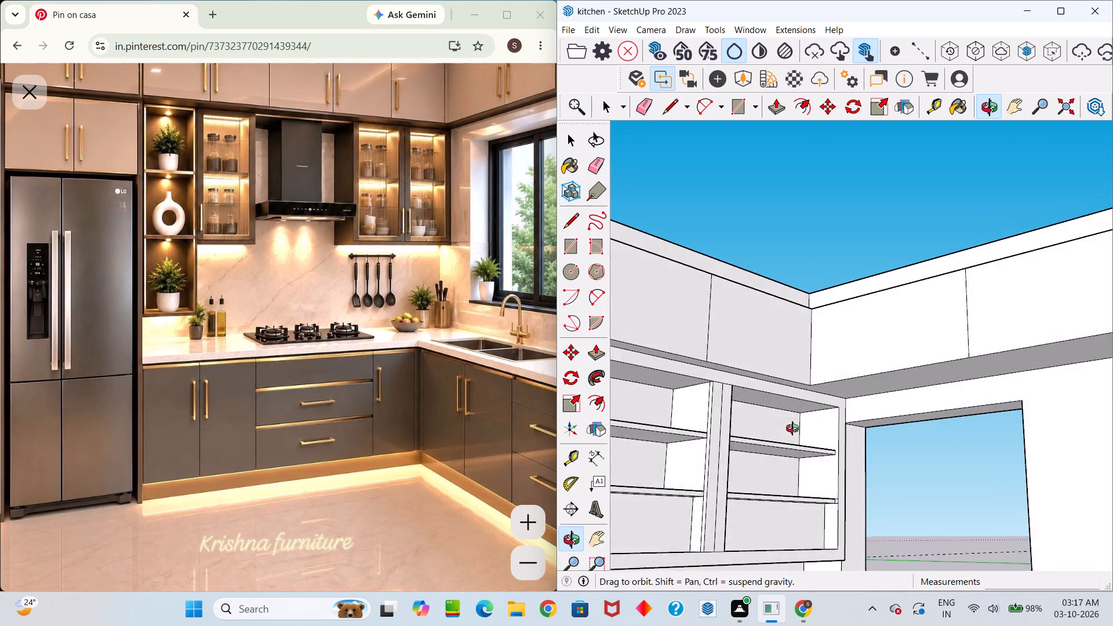
middle_drag(792, 428, 671, 434)
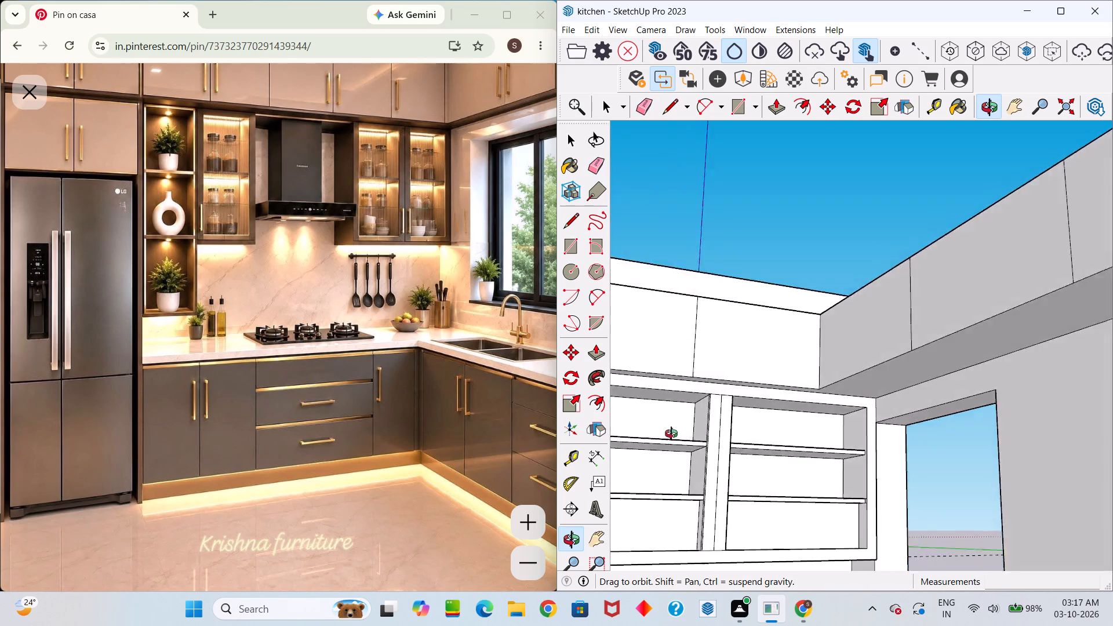
middle_drag(671, 434, 757, 471)
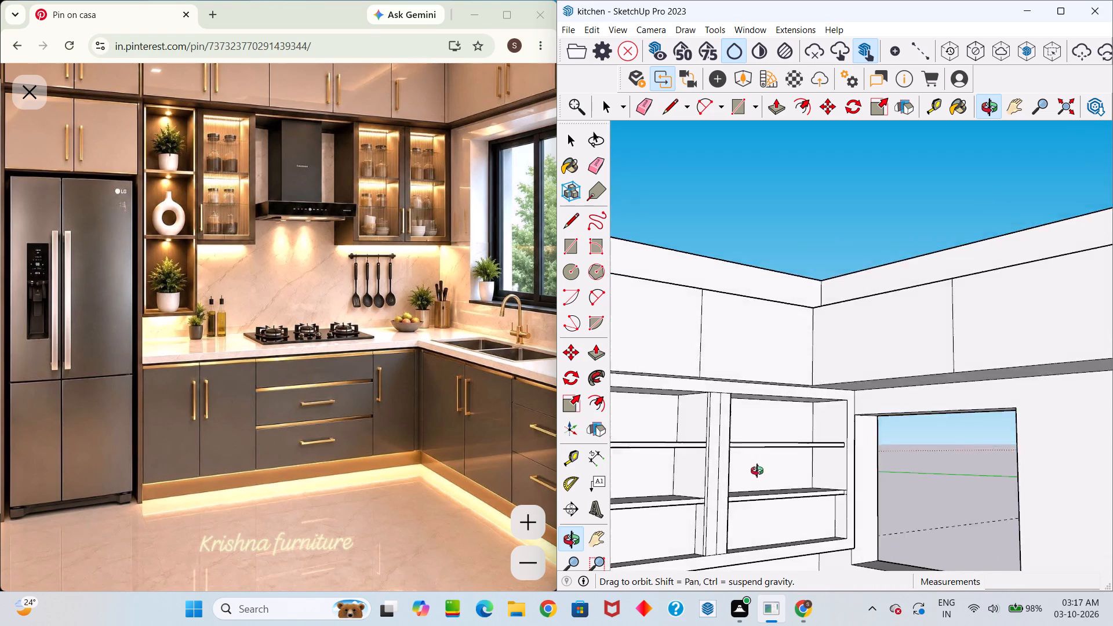
middle_drag(757, 471, 765, 519)
key(space)
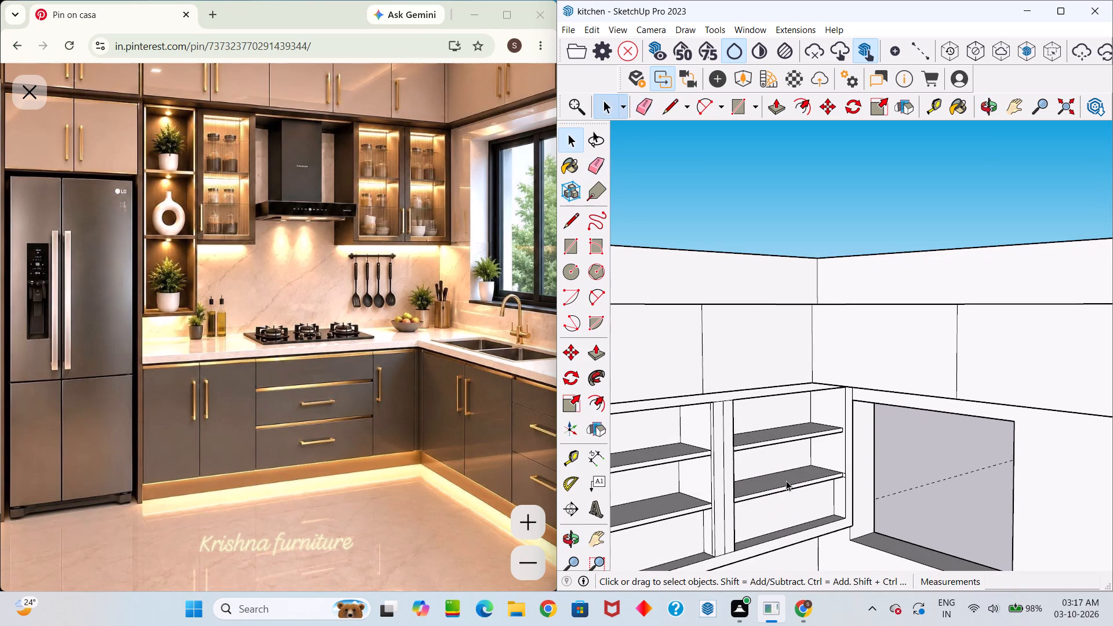
key(p)
click(798, 503)
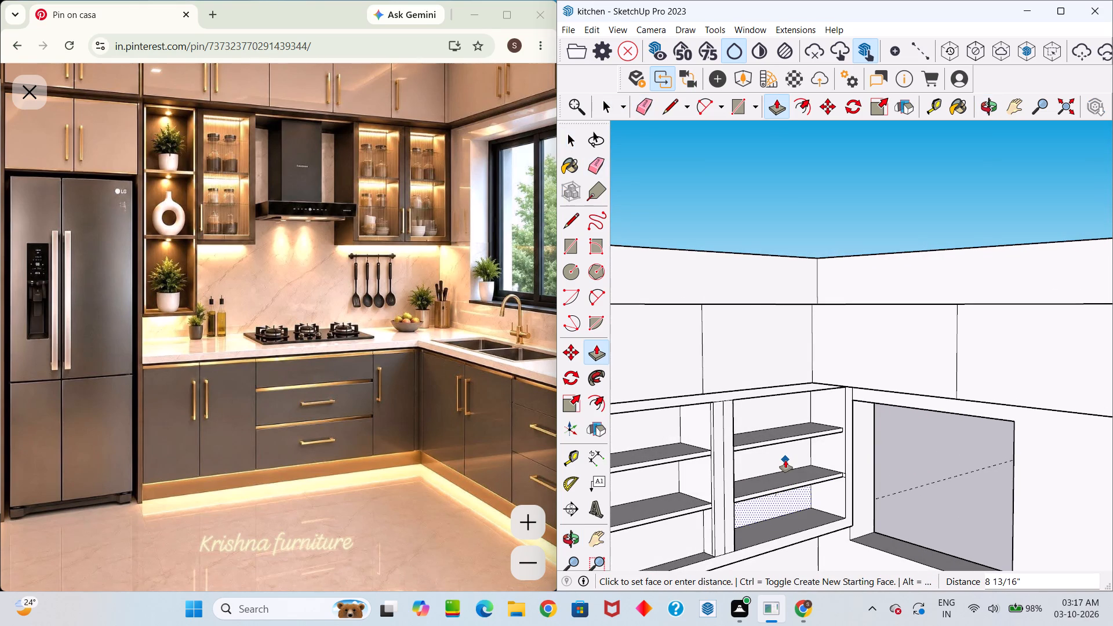
scroll(783, 457, up, 11)
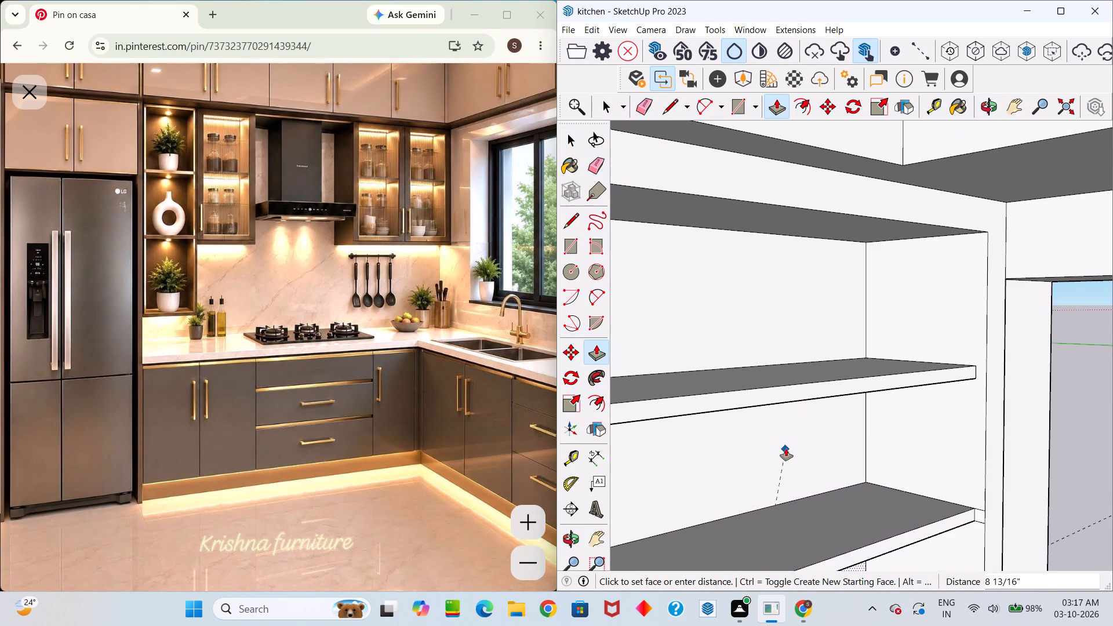
click(786, 448)
scroll(789, 442, down, 12)
scroll(755, 511, up, 5)
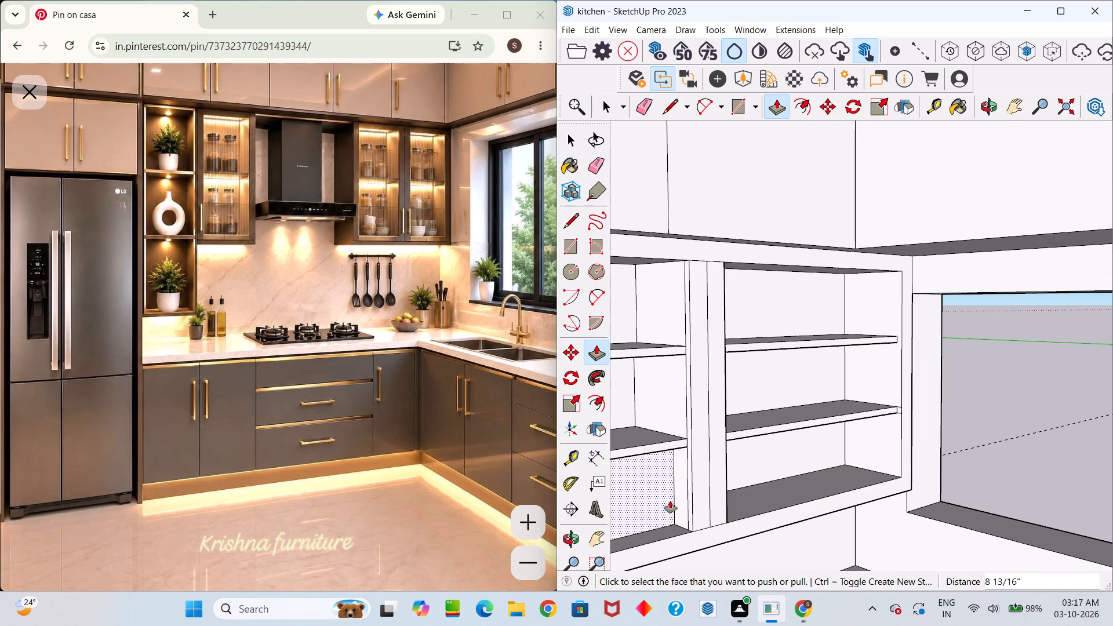
double_click(667, 493)
Examine the wall cabinet's deepened lower compartments, its divider and its shelf fronts from several angles.
middle_drag(809, 465, 795, 466)
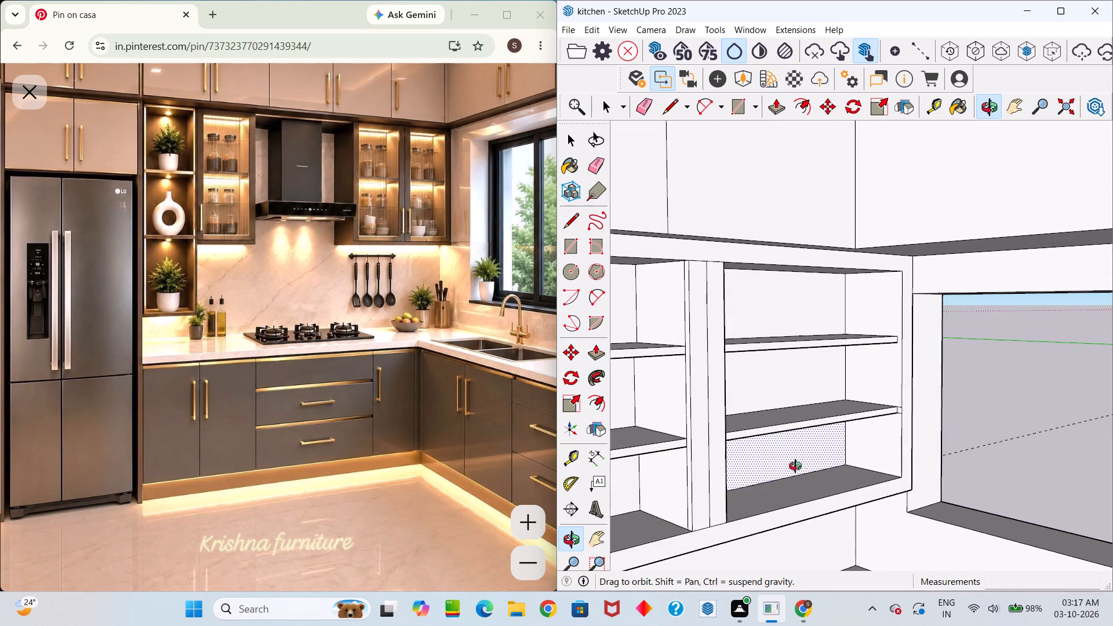
middle_drag(795, 466, 864, 546)
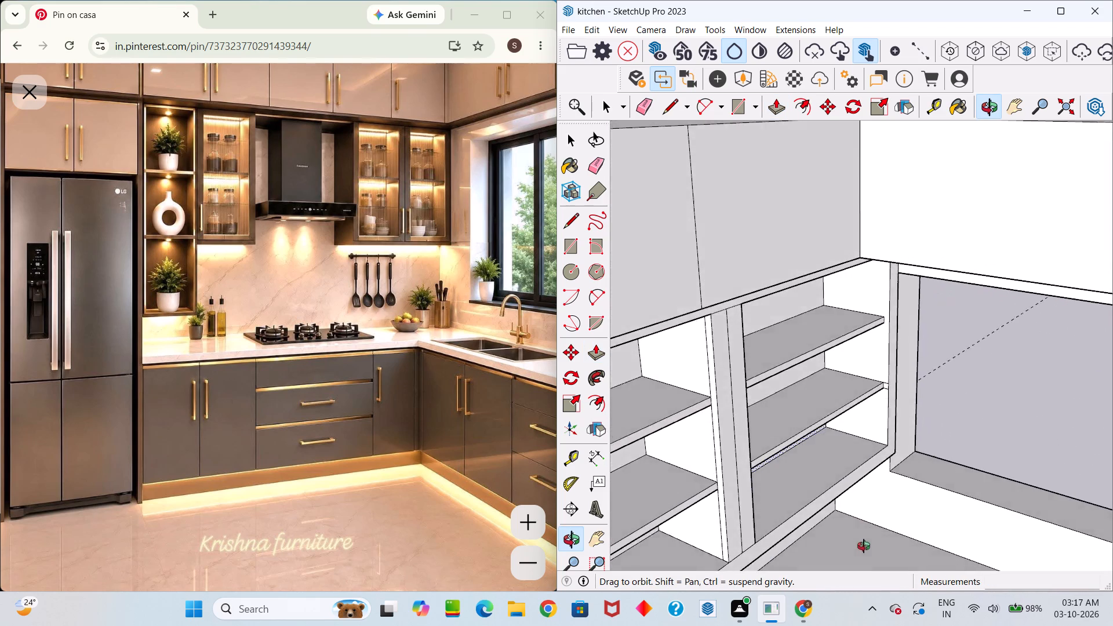
middle_drag(864, 546, 1015, 476)
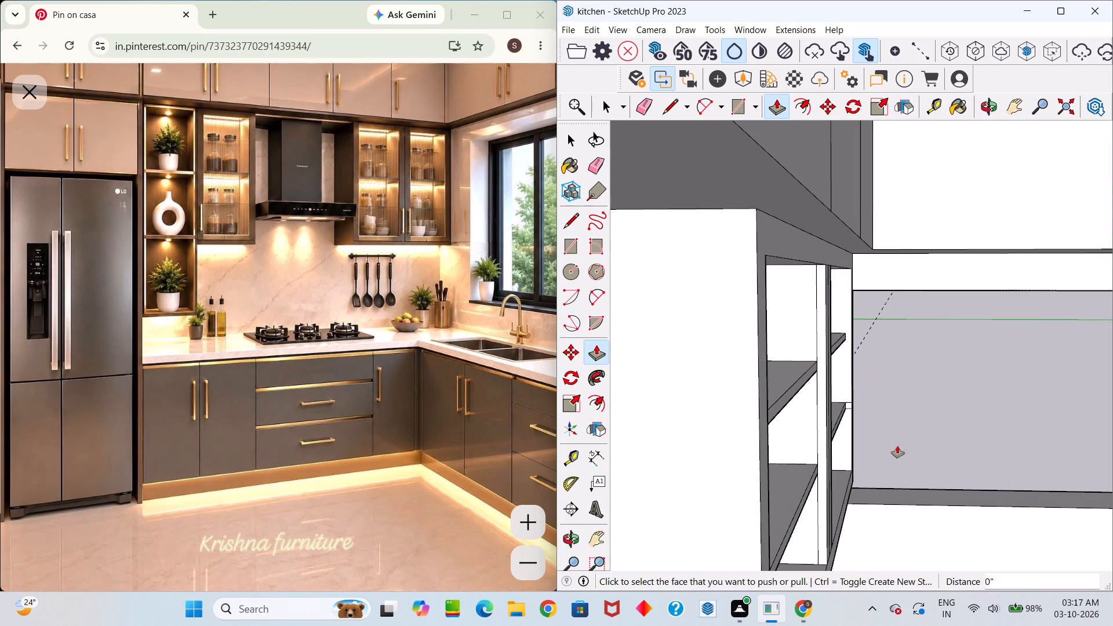
scroll(889, 441, up, 3)
scroll(881, 435, down, 5)
middle_drag(843, 417, 784, 415)
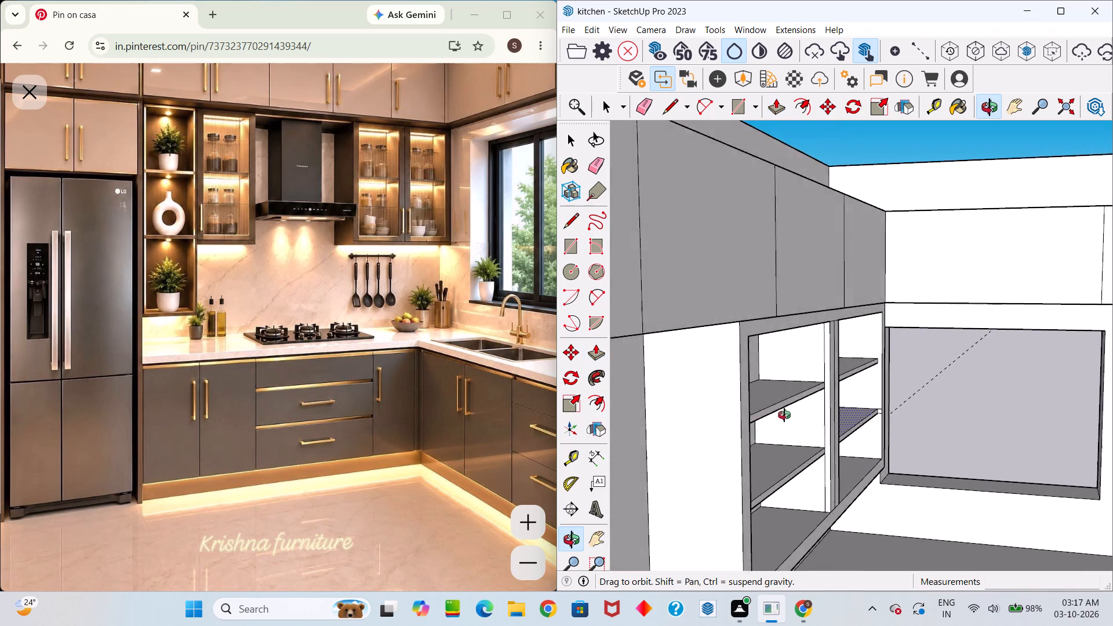
middle_drag(784, 415, 708, 406)
scroll(784, 333, up, 9)
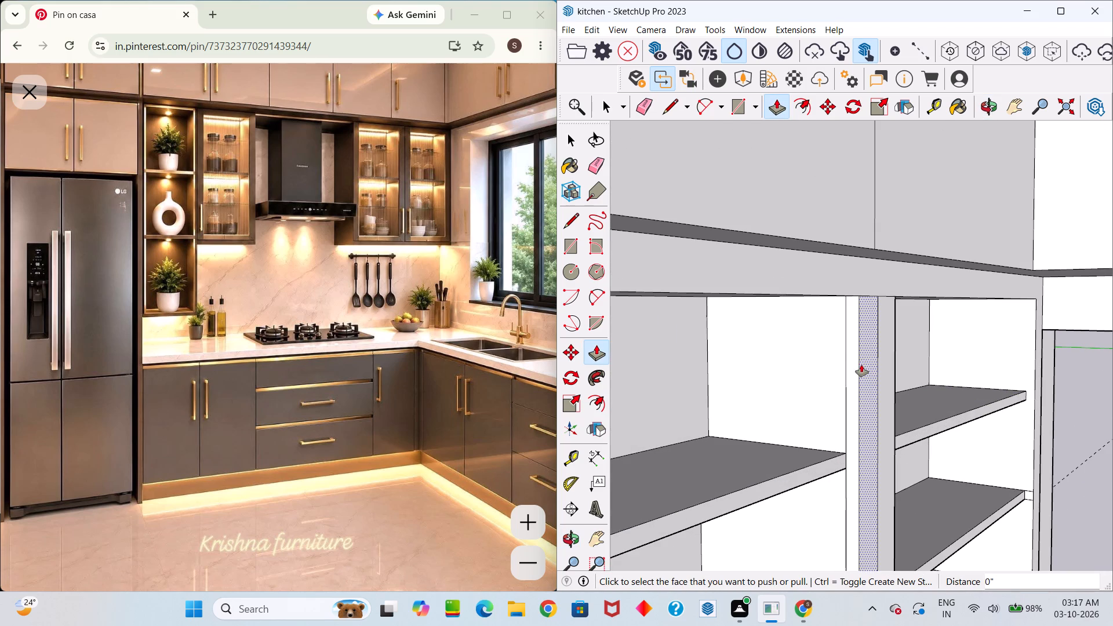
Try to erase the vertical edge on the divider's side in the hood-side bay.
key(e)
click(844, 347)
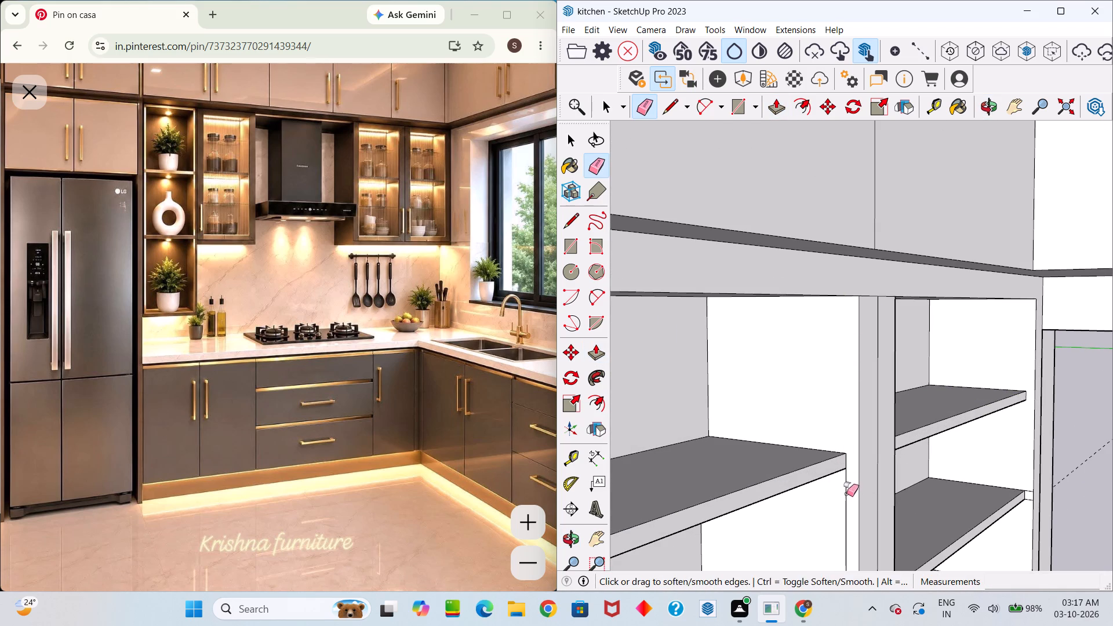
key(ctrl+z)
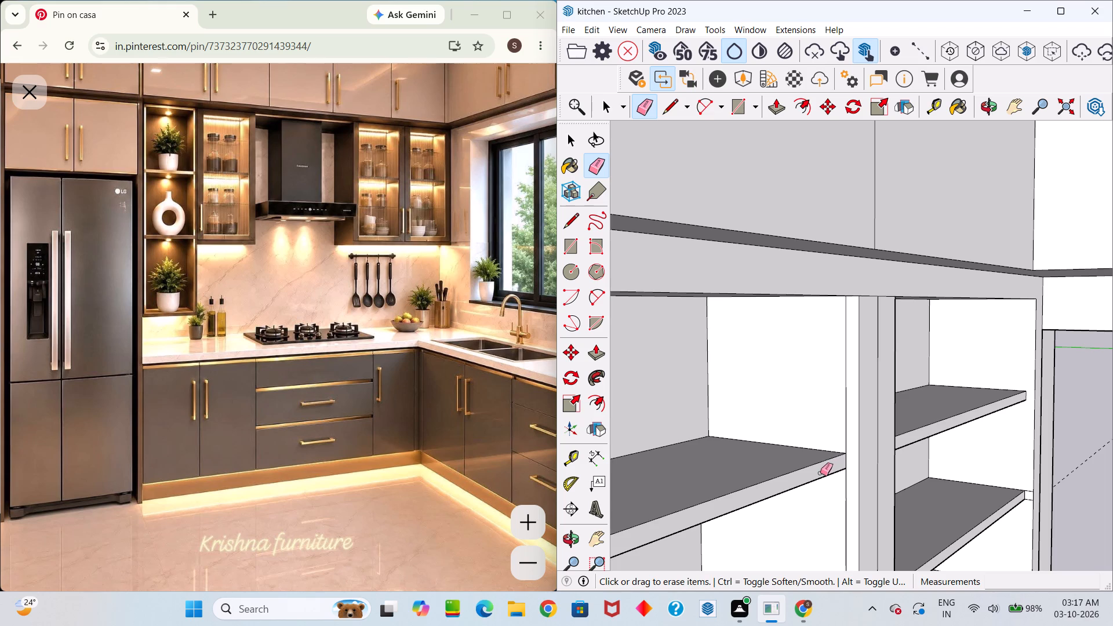
Push/Pull the front face of the hood-side bay's upper shelf outward 1 inch, flush with the divider's front.
key(space)
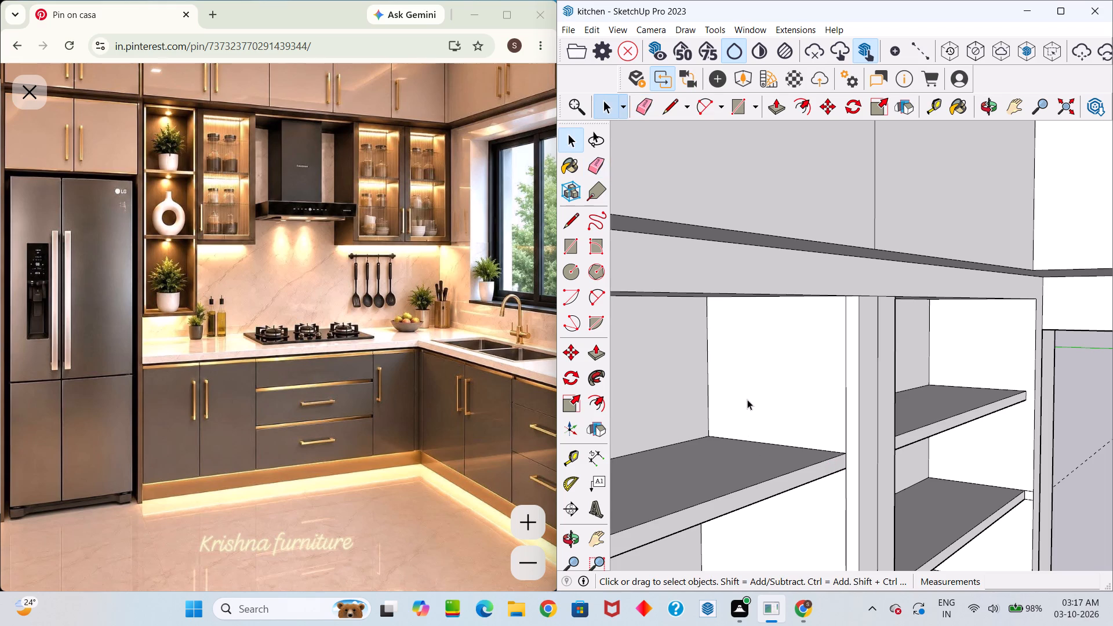
click(772, 483)
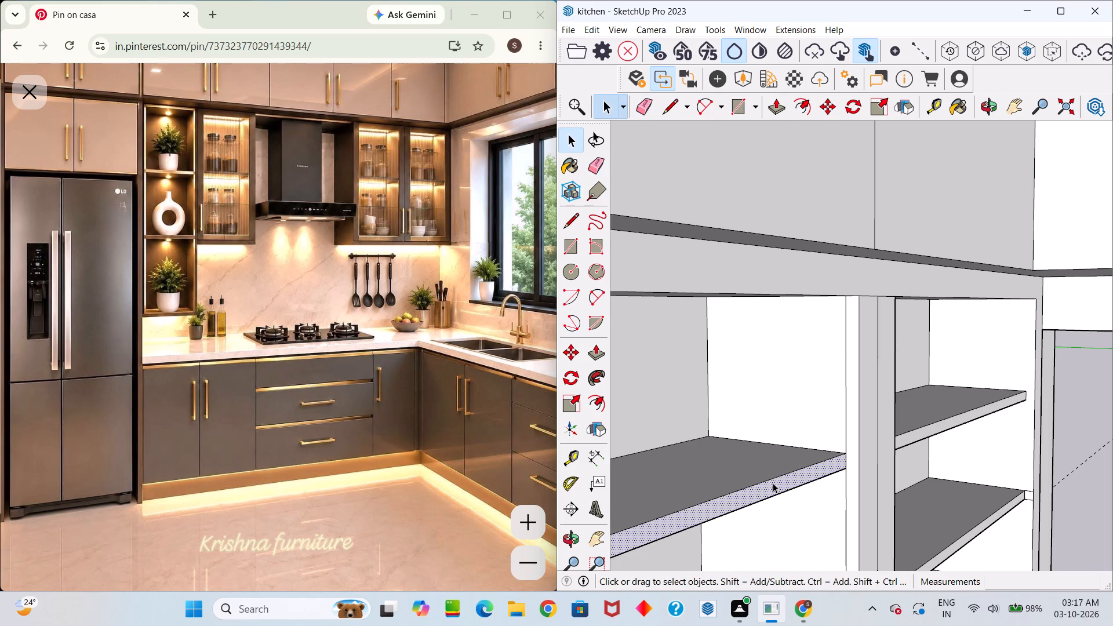
key(p)
click(774, 481)
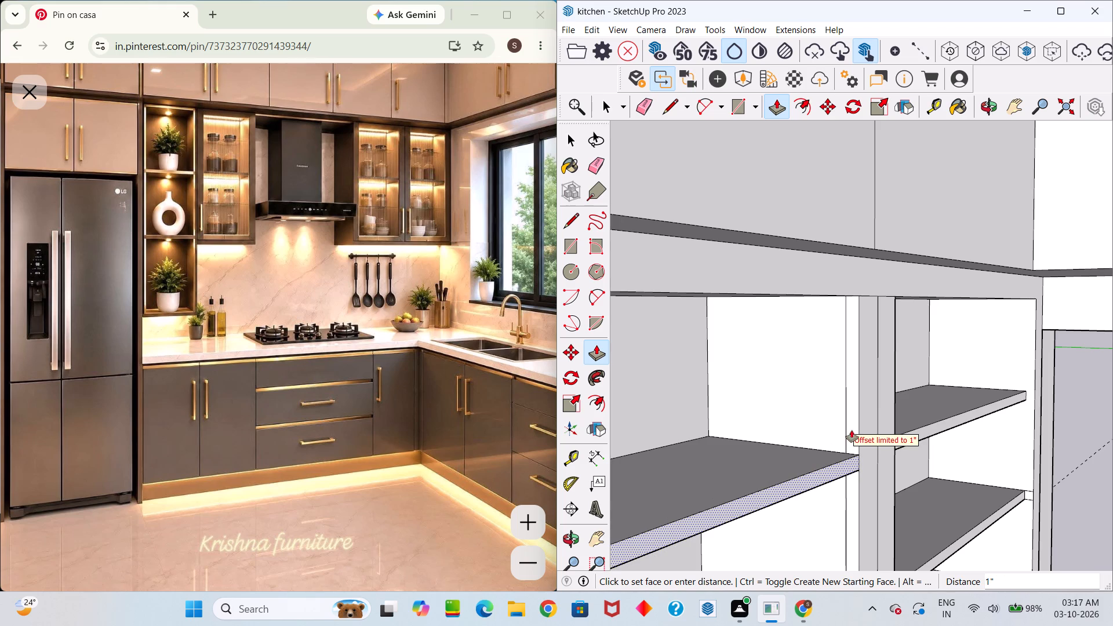
click(857, 432)
Push/Pull the front faces of the window-side bay's two shelves and the hood-side bay's lower shelf outward by the same 1 inch.
middle_drag(881, 411, 721, 410)
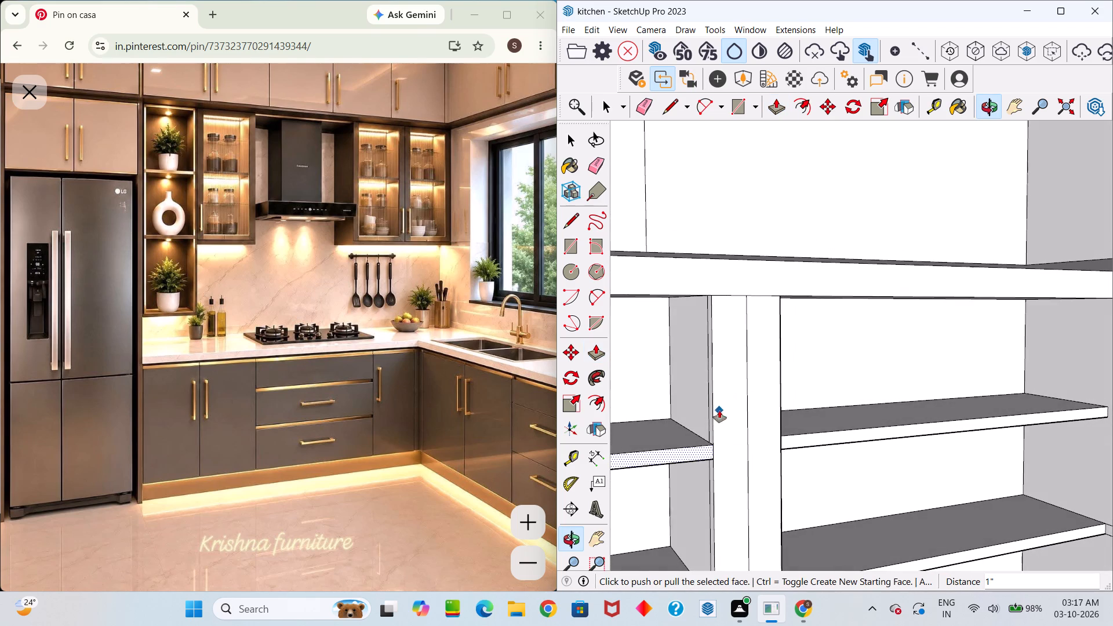
key(space)
click(850, 435)
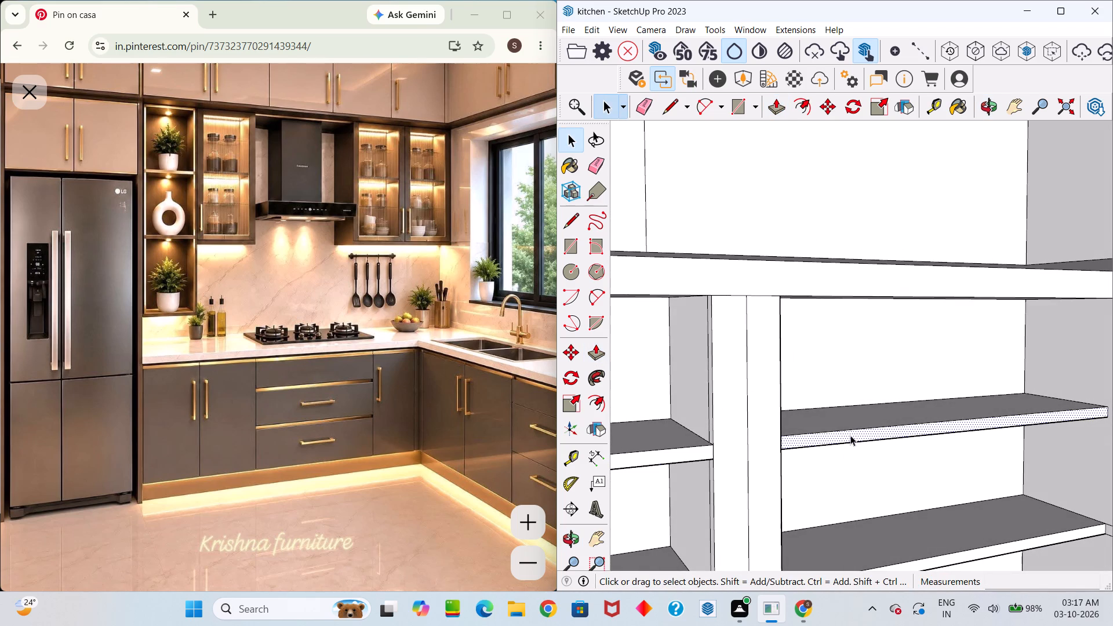
key(p)
double_click(850, 435)
scroll(841, 437, down, 10)
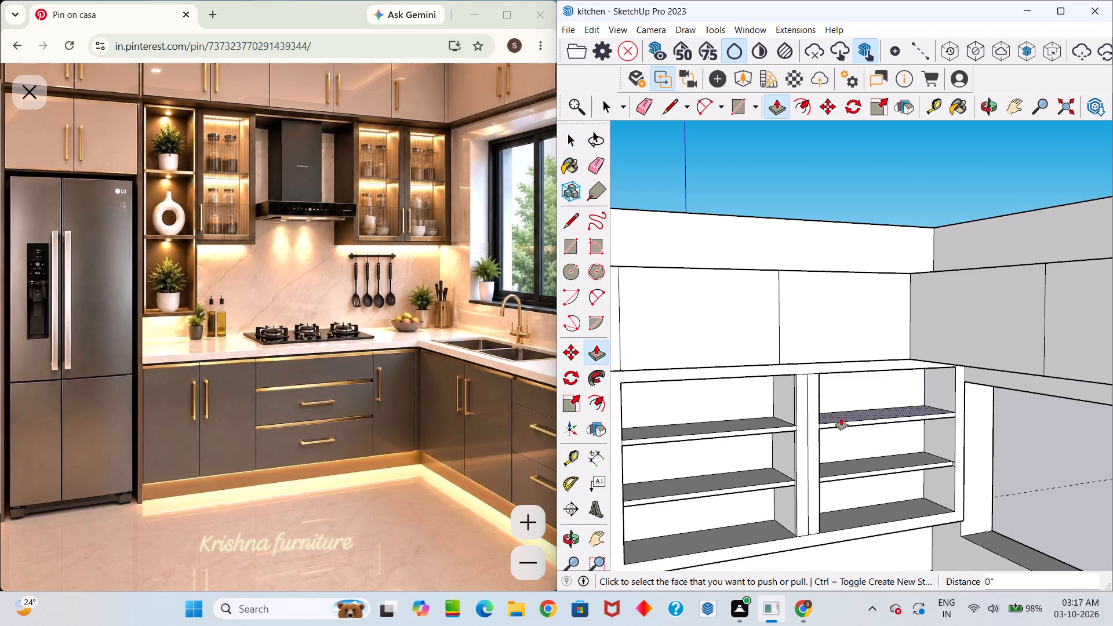
scroll(851, 497, up, 13)
double_click(854, 421)
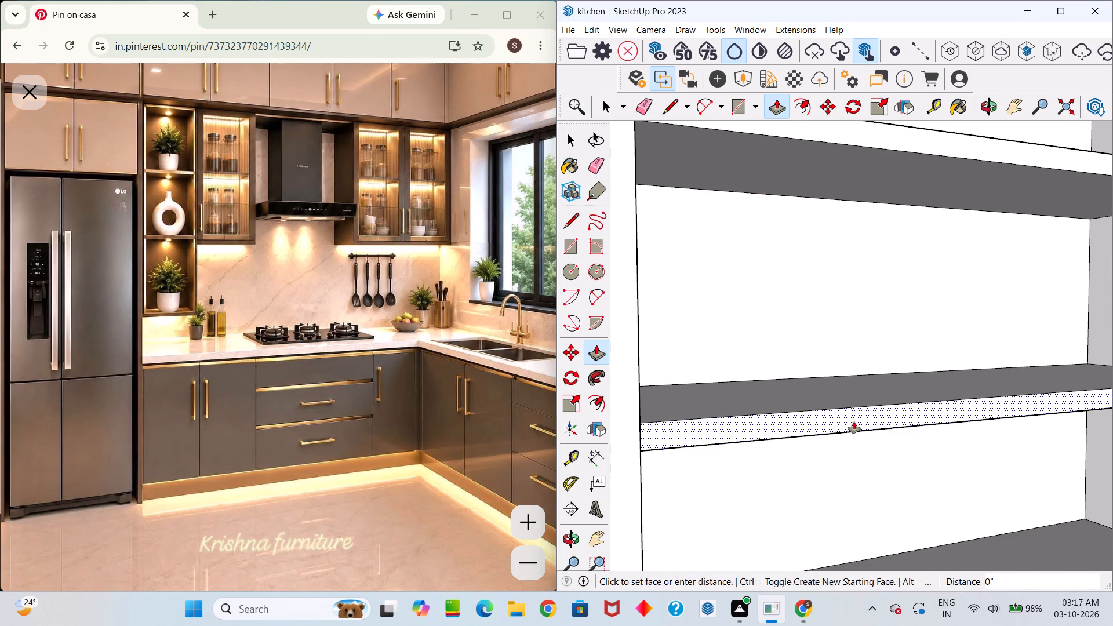
scroll(851, 412, down, 11)
scroll(667, 427, up, 4)
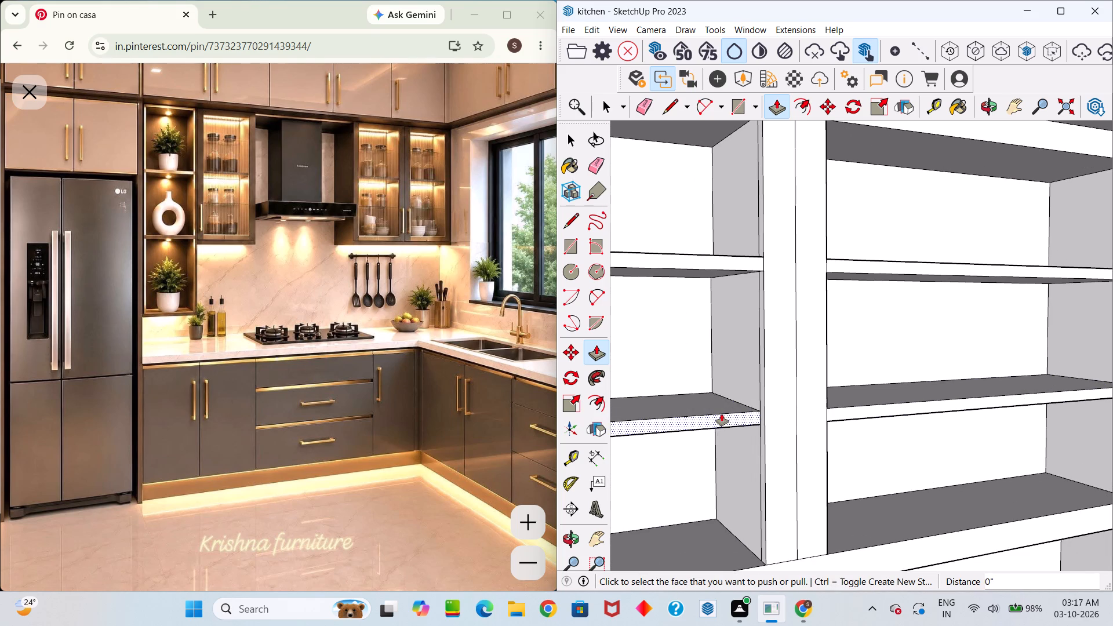
double_click(722, 414)
scroll(811, 462, down, 5)
scroll(792, 523, up, 5)
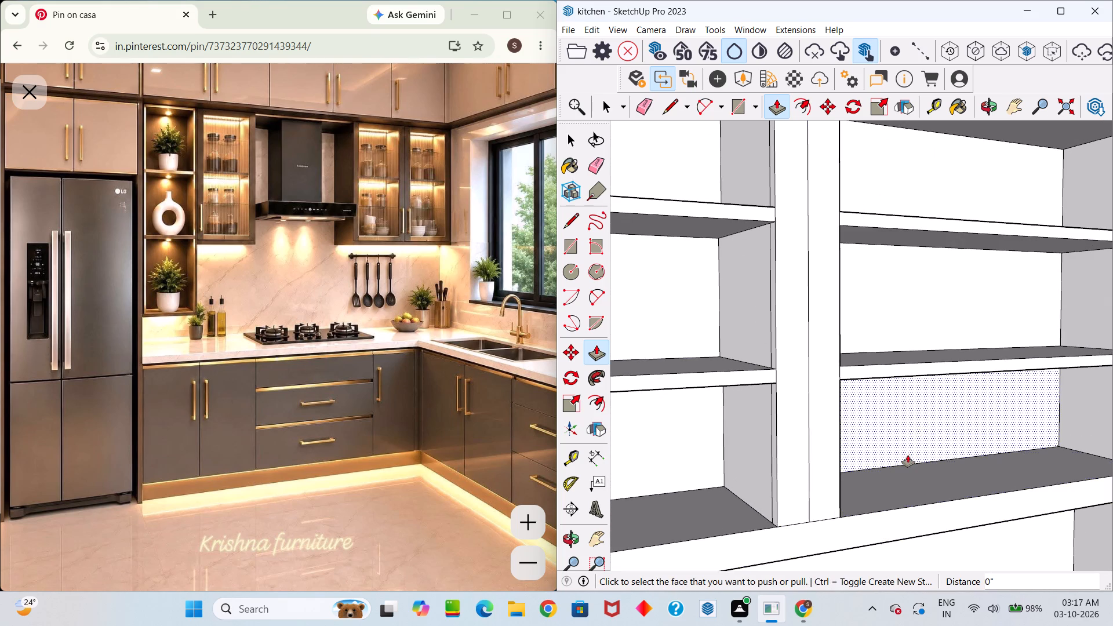
Examine the extended shelf fronts up close and the wall cabinet within the whole kitchen from above.
middle_drag(922, 425, 685, 497)
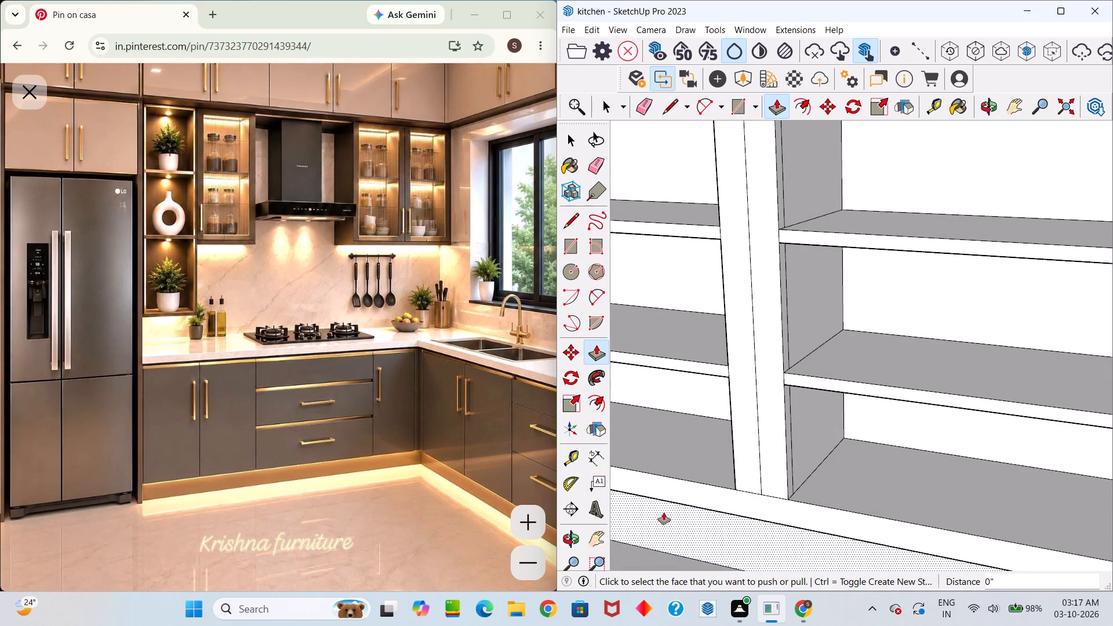
scroll(824, 402, down, 7)
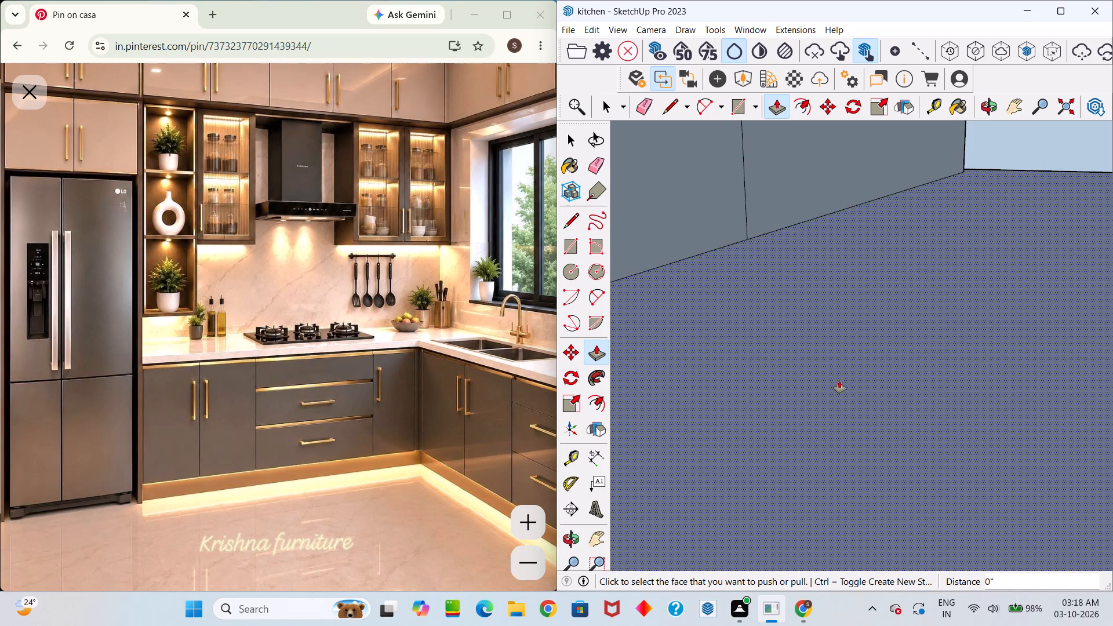
scroll(839, 383, down, 20)
scroll(839, 383, down, 20)
scroll(839, 383, down, 16)
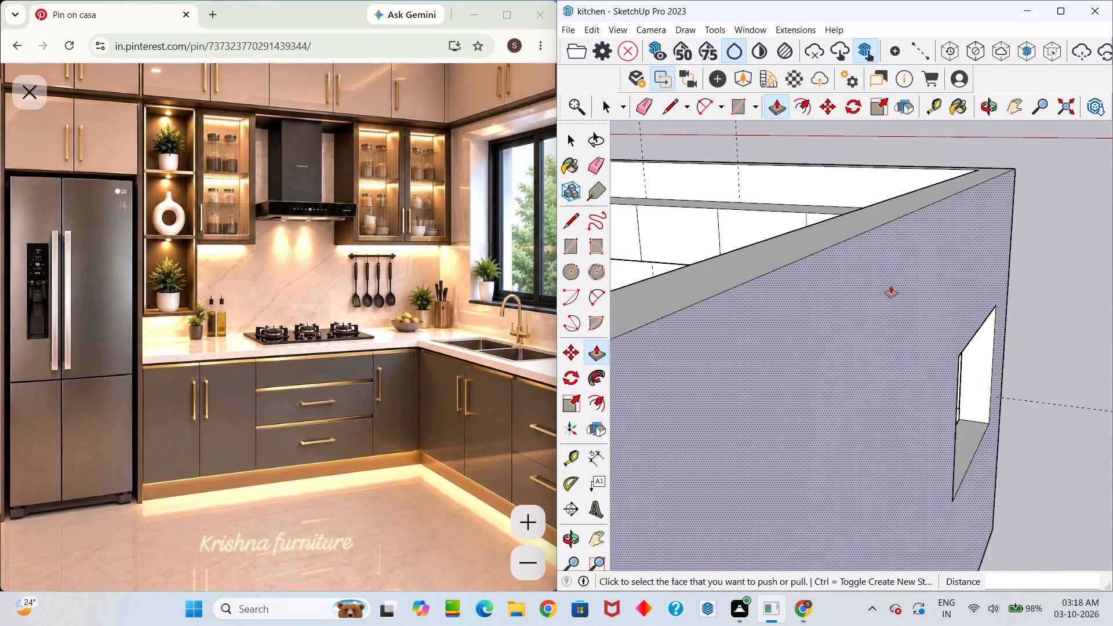
scroll(891, 286, down, 1)
scroll(819, 241, down, 9)
middle_drag(729, 278, 909, 407)
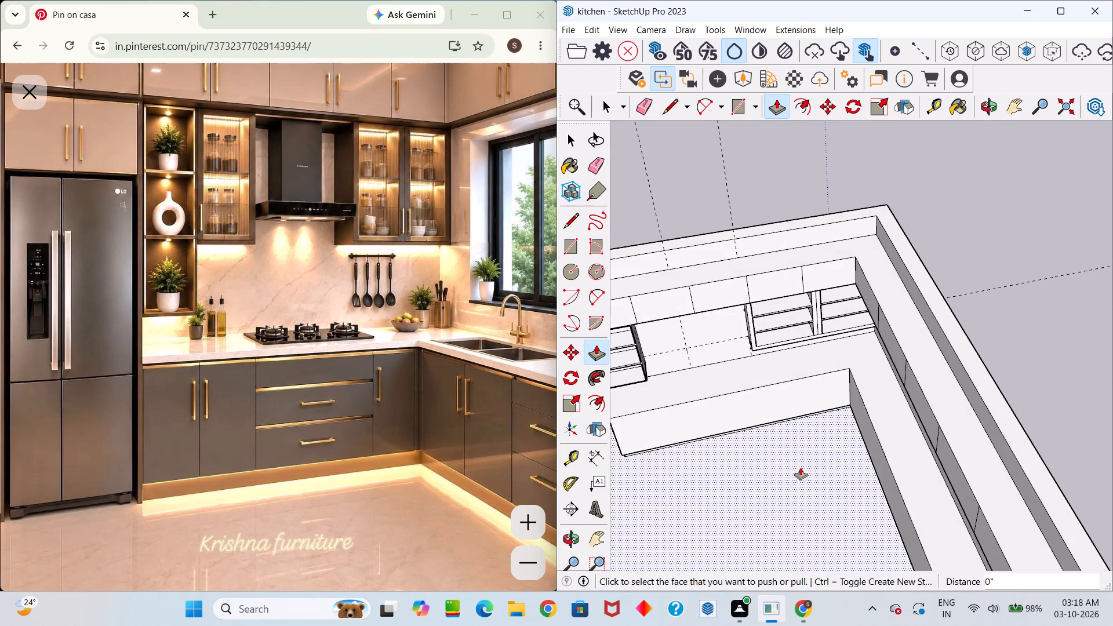
key(space)
scroll(791, 438, up, 7)
scroll(828, 252, up, 4)
scroll(834, 243, down, 1)
middle_drag(834, 243, 842, 75)
scroll(874, 154, up, 5)
middle_drag(874, 215, 904, 430)
drag(872, 216, 904, 430)
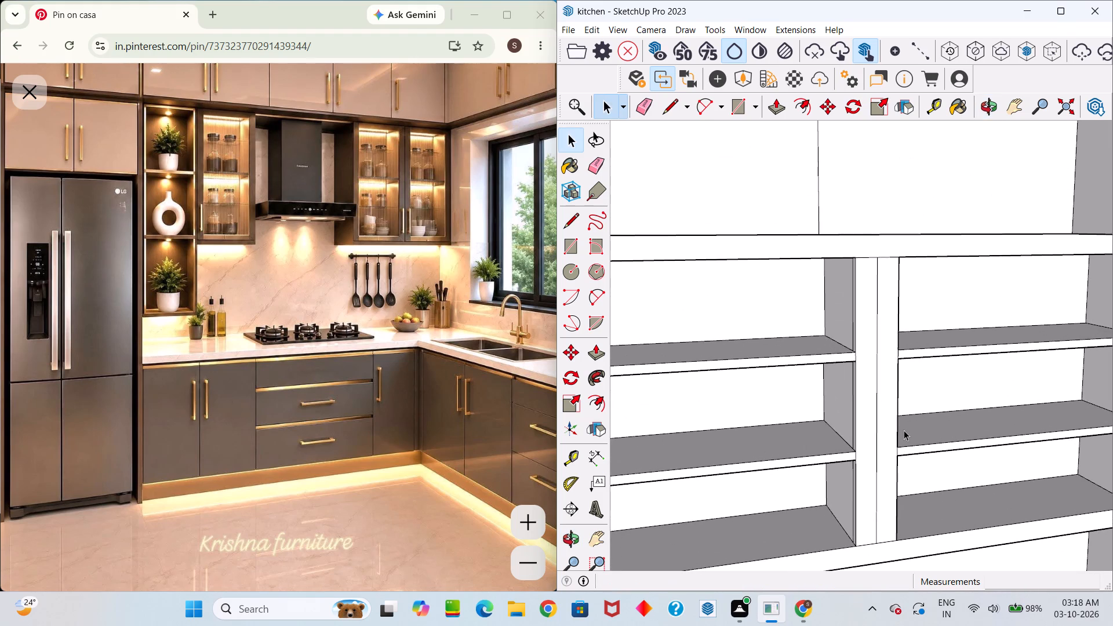
Erase the leftover vertical edges on the divider's side face in all three compartments of the hood-side bay.
scroll(832, 330, up, 6)
middle_drag(882, 298, 916, 296)
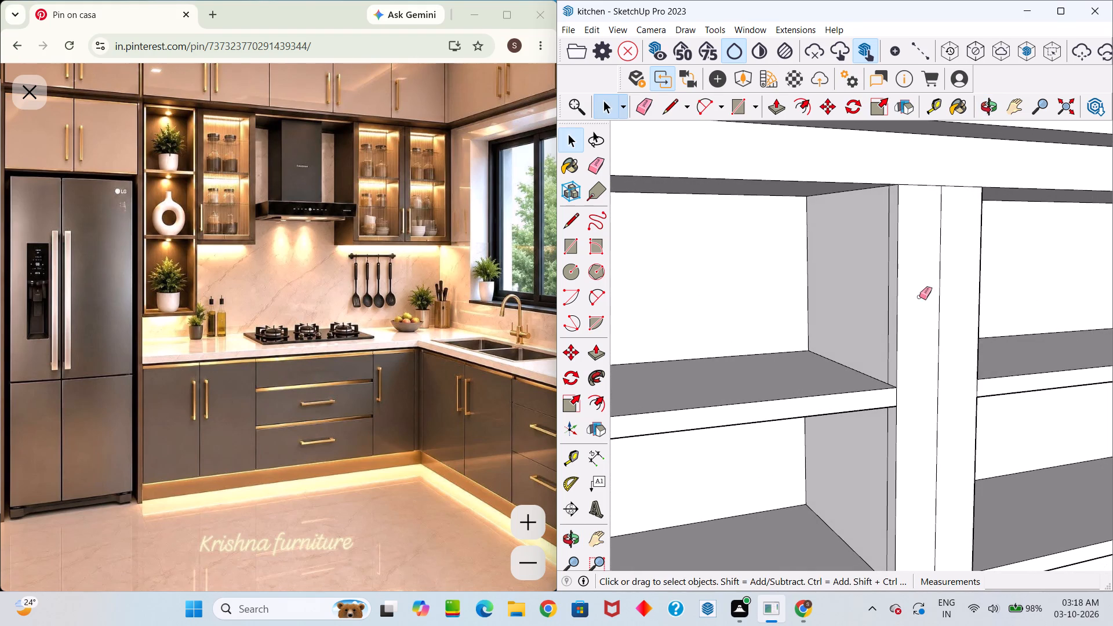
key(e)
drag(882, 286, 889, 293)
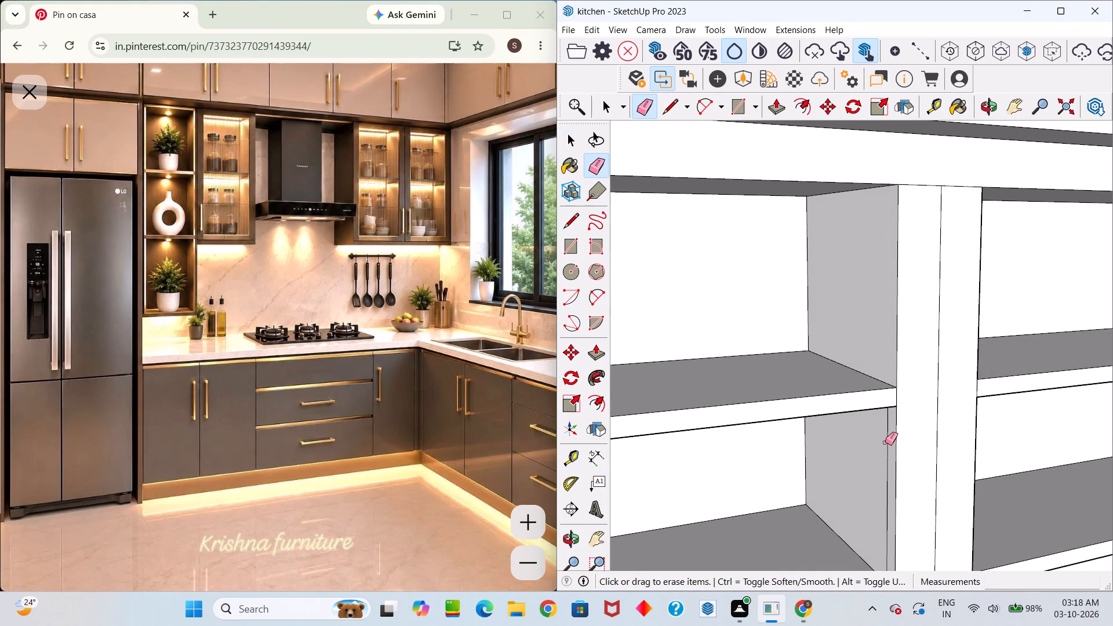
click(885, 442)
scroll(886, 423, down, 5)
scroll(864, 559, up, 6)
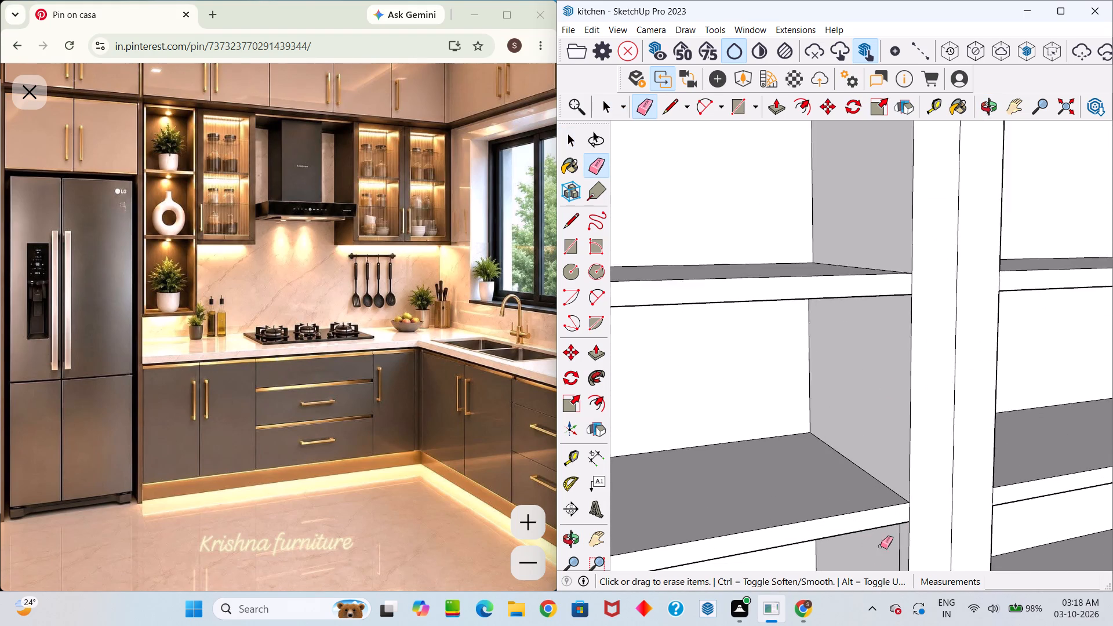
scroll(881, 546, up, 4)
click(901, 536)
scroll(900, 522, down, 3)
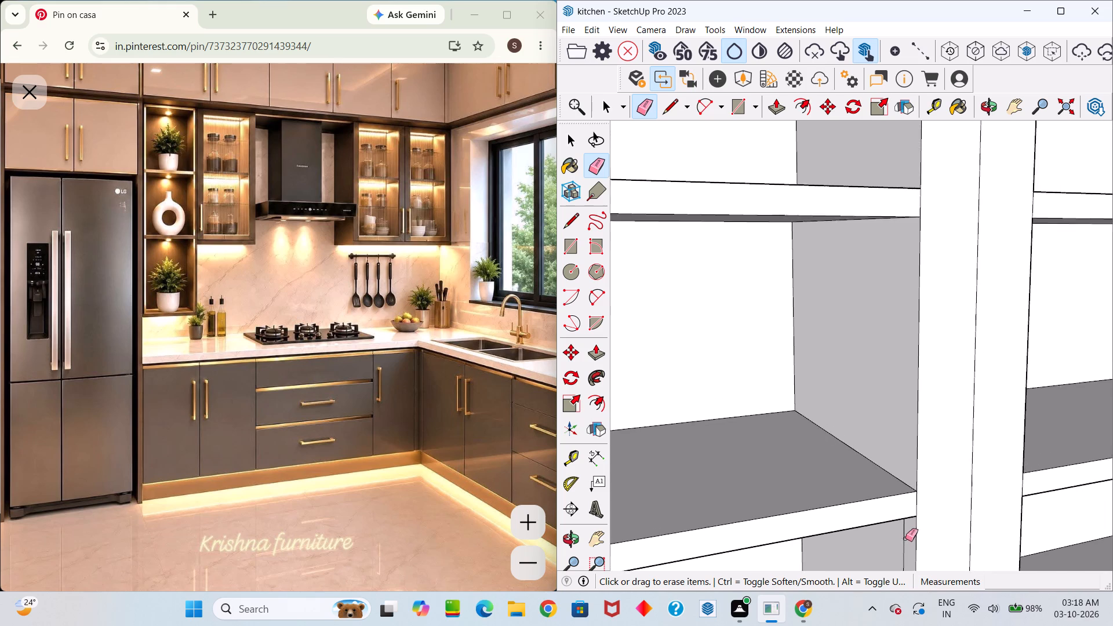
scroll(906, 538, up, 5)
drag(908, 539, 901, 532)
scroll(896, 529, down, 14)
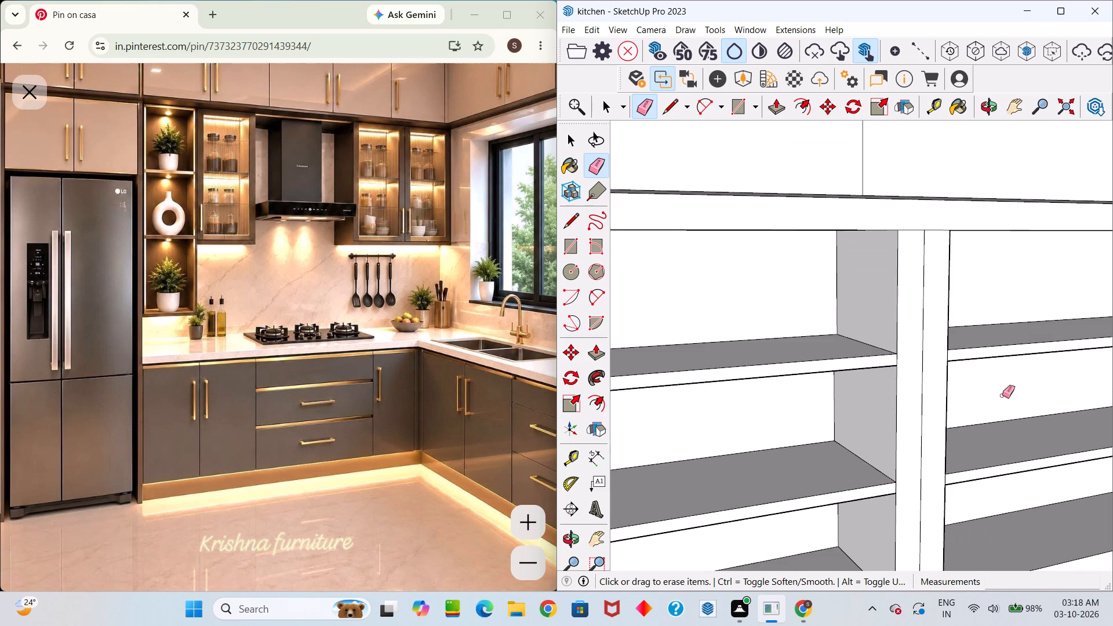
Erase the leftover vertical edges on the divider's side face in all three compartments of the window-side bay.
middle_drag(1009, 390, 718, 317)
scroll(869, 332, up, 5)
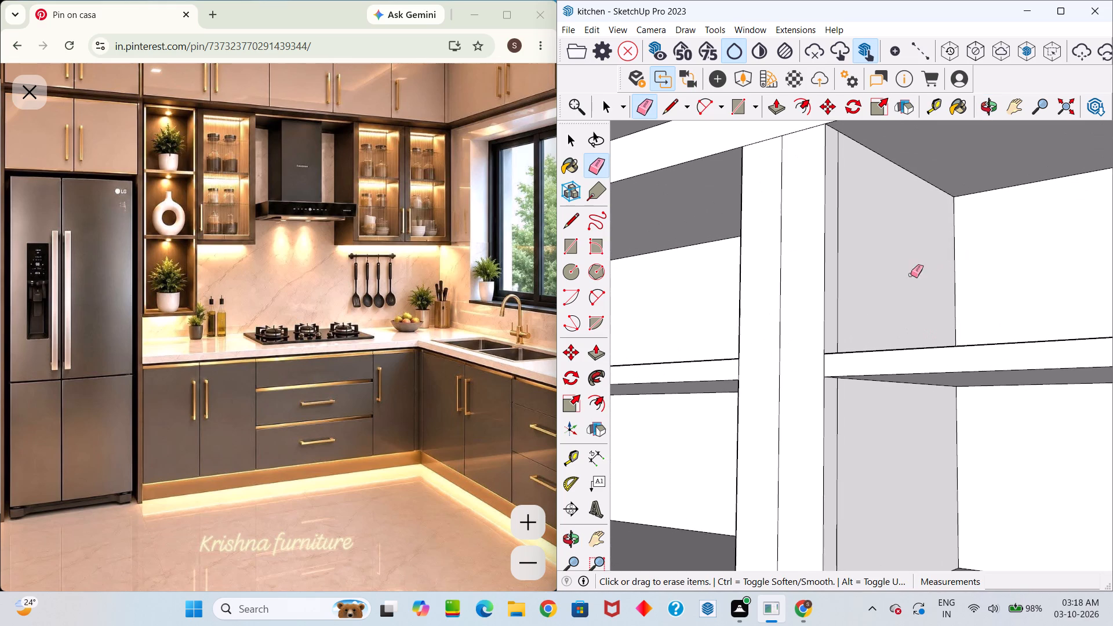
click(839, 270)
click(841, 412)
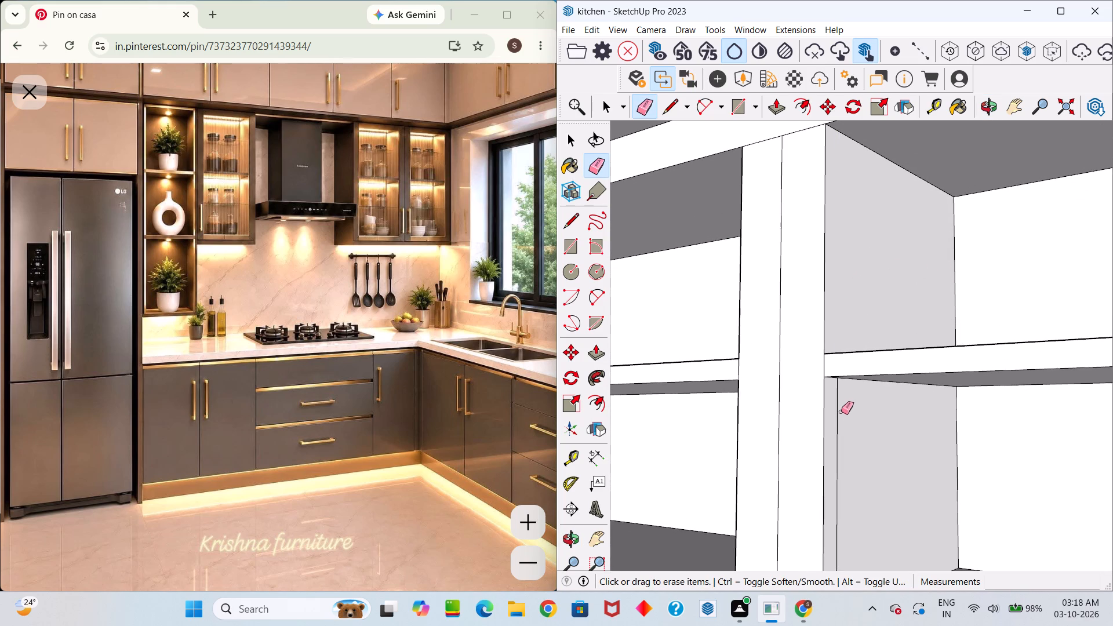
click(839, 417)
scroll(842, 416, down, 12)
scroll(873, 449, up, 3)
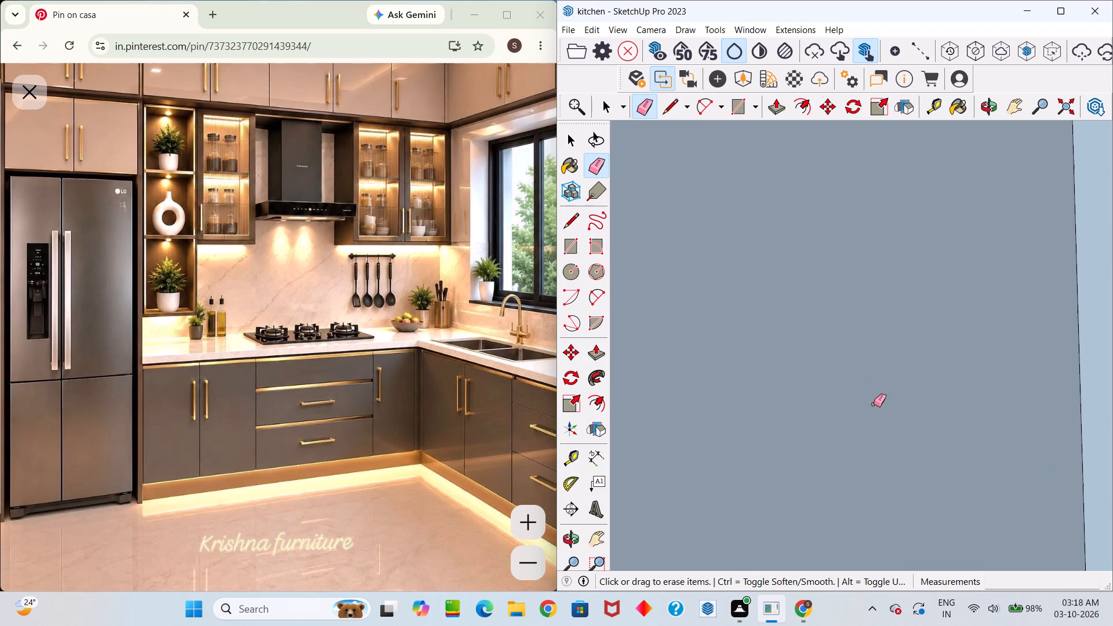
scroll(874, 404, up, 14)
middle_drag(858, 425, 867, 320)
scroll(859, 511, up, 4)
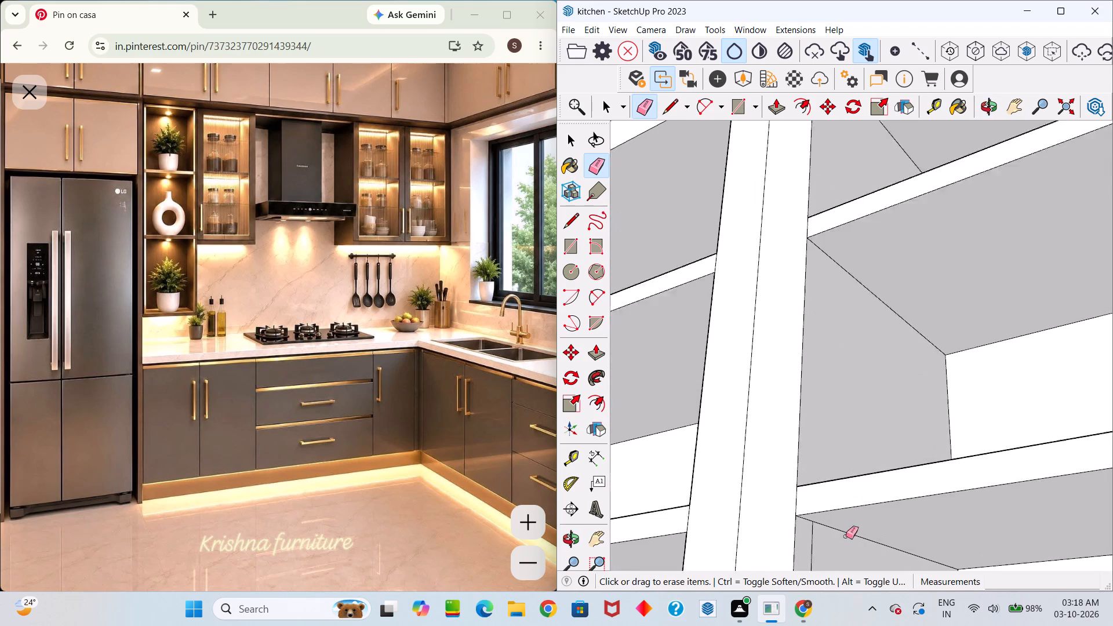
scroll(846, 536, up, 6)
click(803, 532)
drag(794, 537, 806, 540)
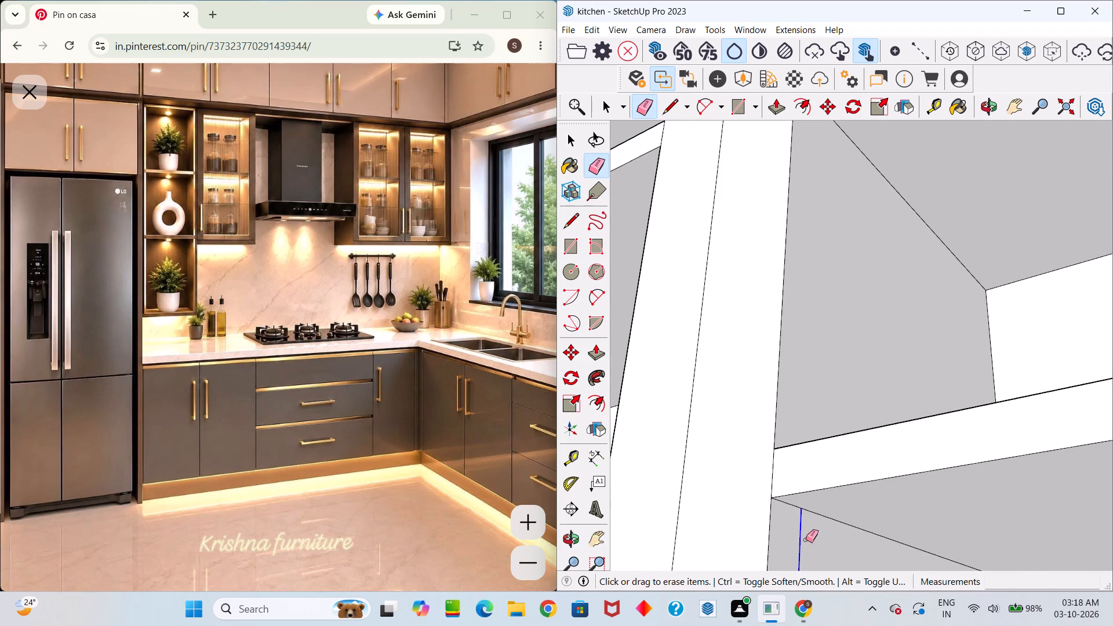
drag(806, 540, 806, 540)
Examine the cleaned-up wall cabinet and the empty hood wall beside it within the overall kitchen.
scroll(813, 525, down, 20)
scroll(813, 525, down, 3)
scroll(819, 354, down, 9)
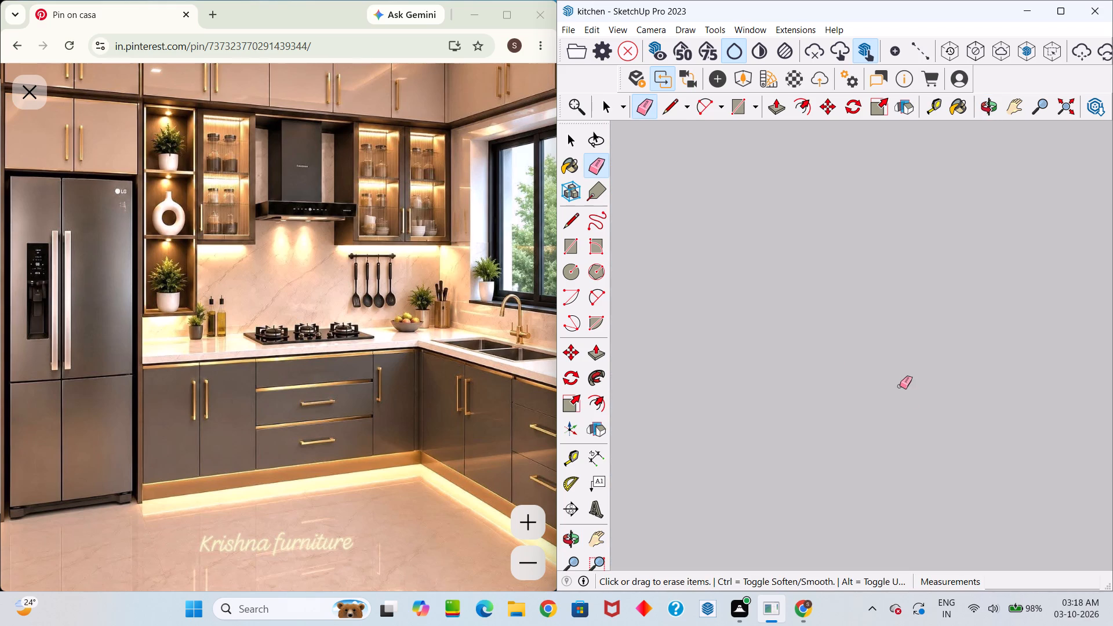
scroll(900, 386, down, 20)
scroll(900, 386, down, 19)
middle_drag(852, 220, 952, 383)
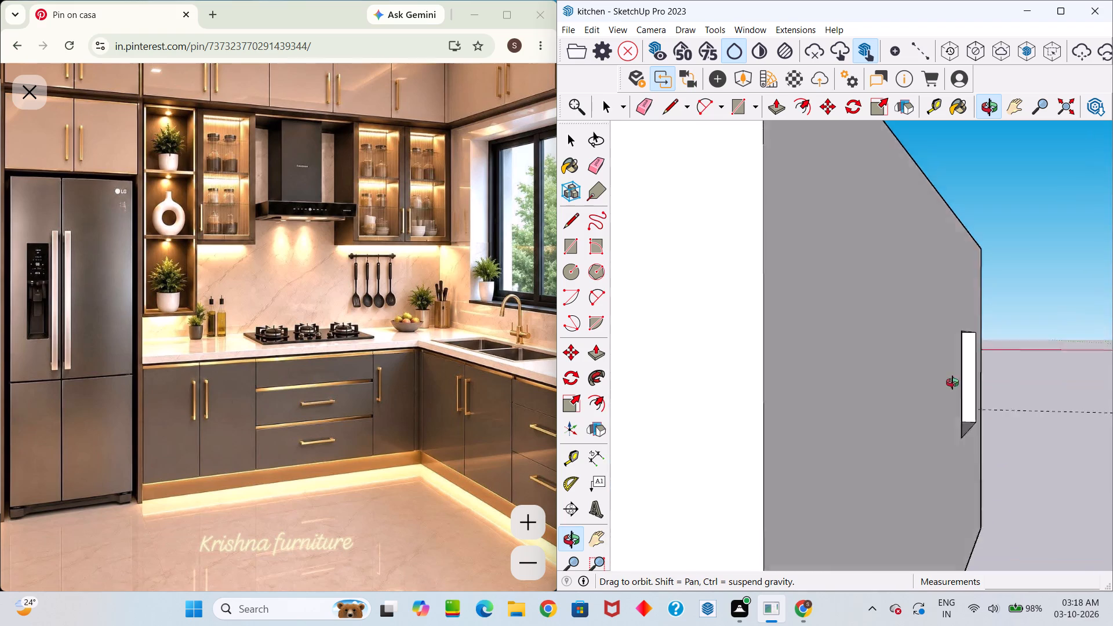
middle_drag(952, 383, 1101, 432)
key(space)
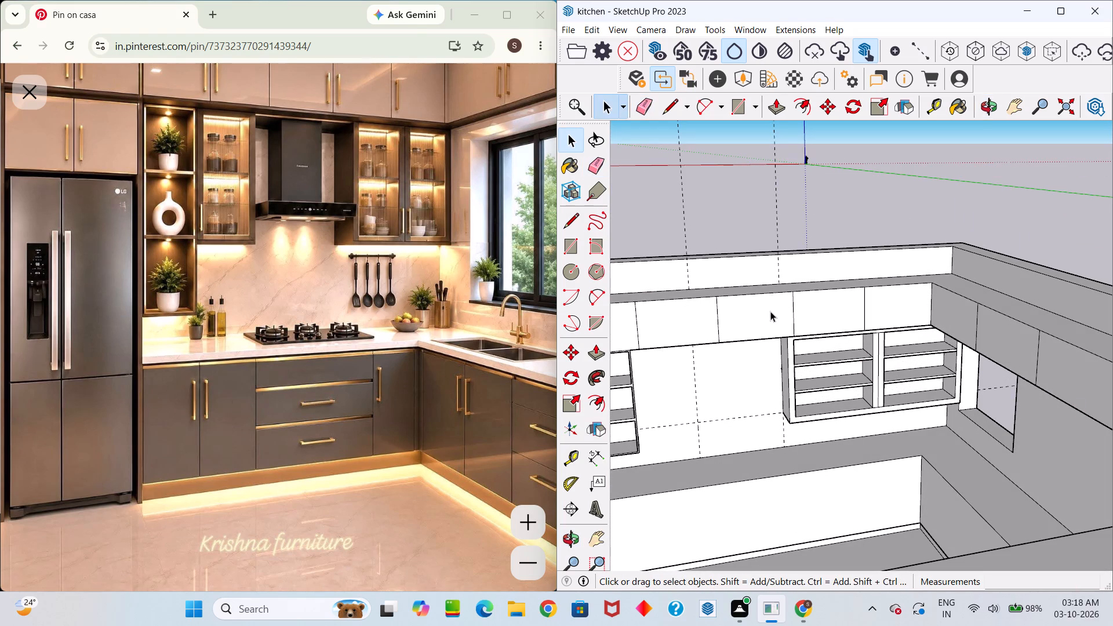
middle_drag(686, 374, 654, 387)
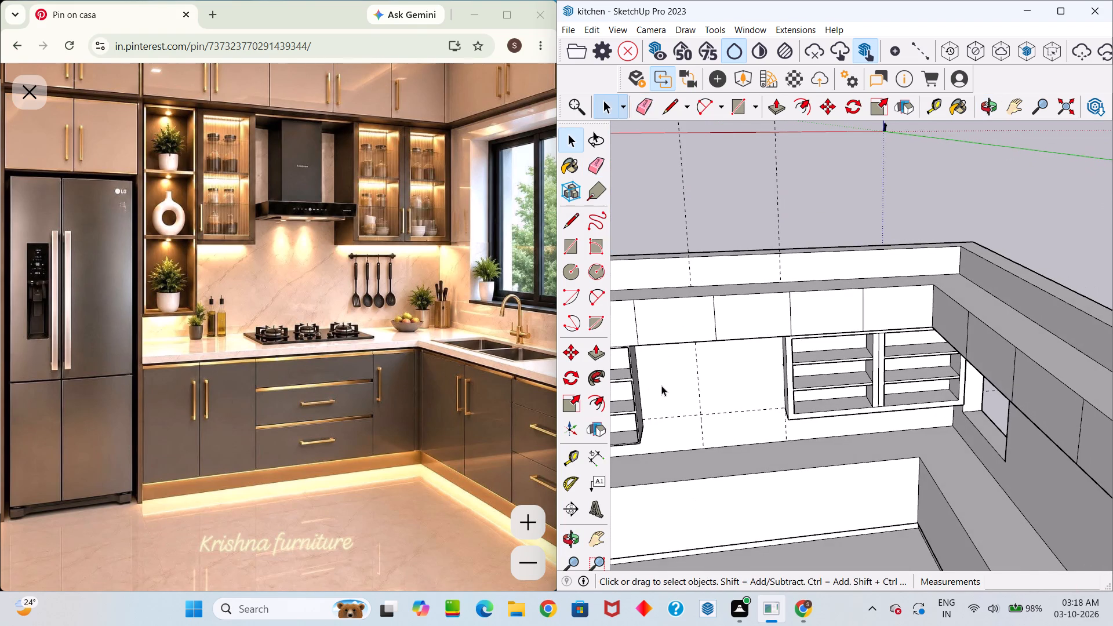
Examine the empty hood wall and its guides between the open shelf unit and the two-bay wall cabinet.
scroll(661, 385, up, 6)
middle_drag(732, 387, 843, 333)
drag(861, 392, 843, 333)
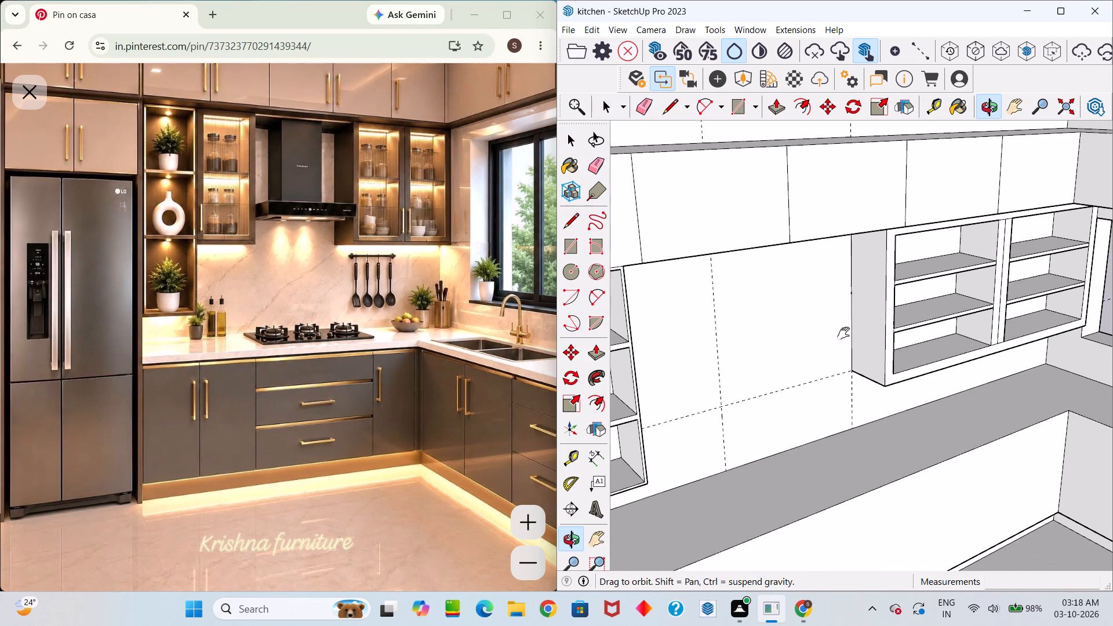
middle_drag(843, 333, 838, 297)
drag(843, 333, 836, 291)
middle_drag(698, 343, 638, 348)
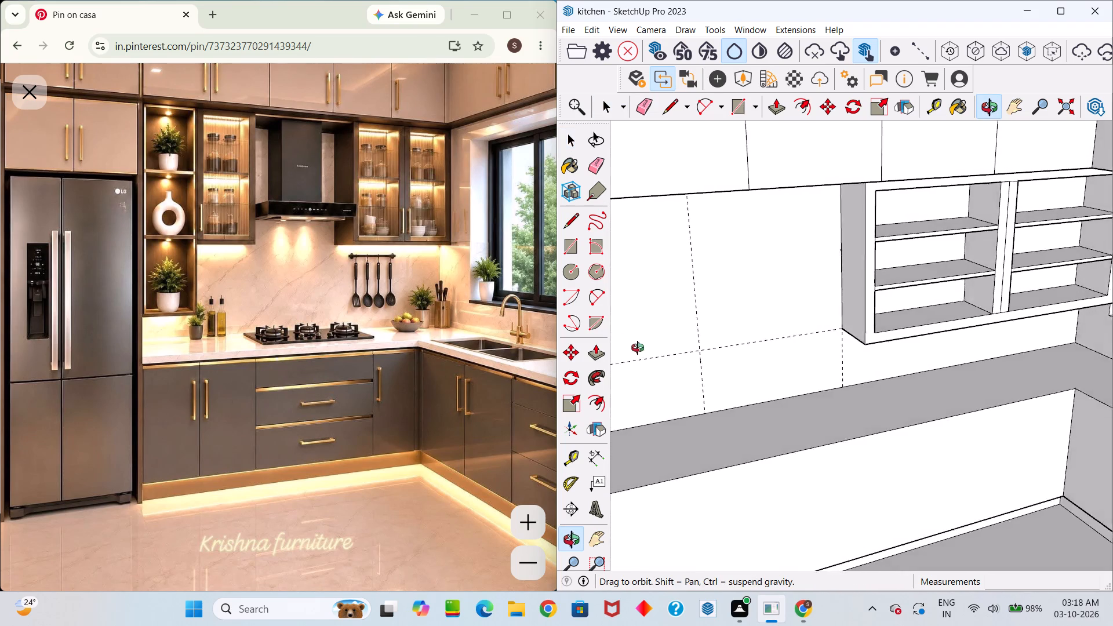
middle_drag(638, 348, 671, 291)
scroll(676, 283, down, 4)
middle_drag(693, 270, 821, 259)
drag(693, 270, 821, 259)
scroll(818, 248, up, 15)
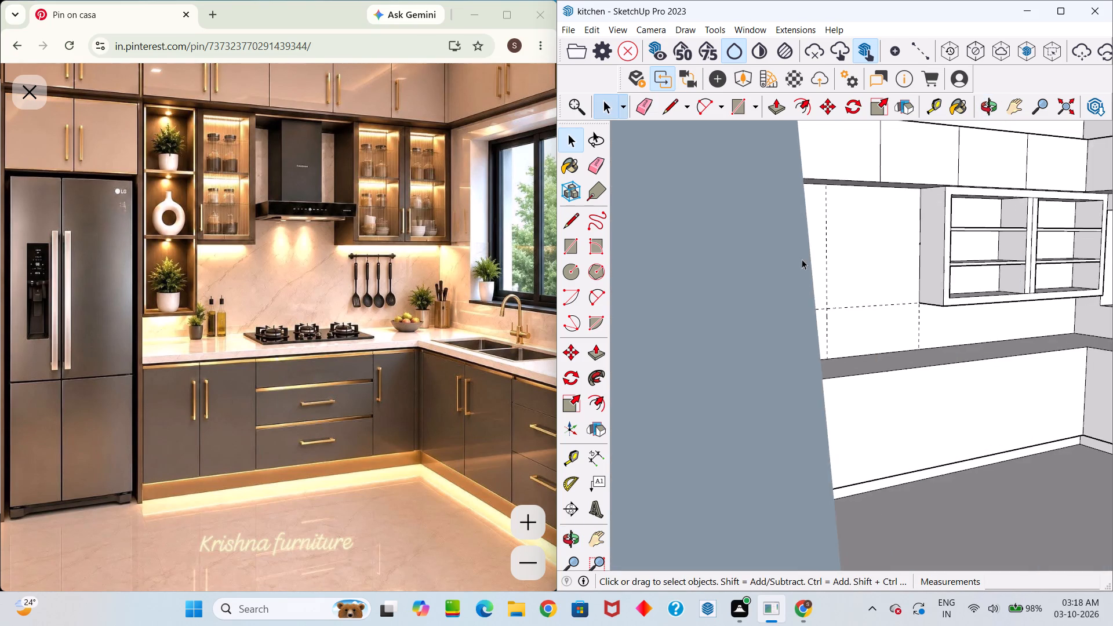
scroll(802, 259, up, 6)
middle_drag(812, 268, 725, 348)
scroll(726, 344, down, 5)
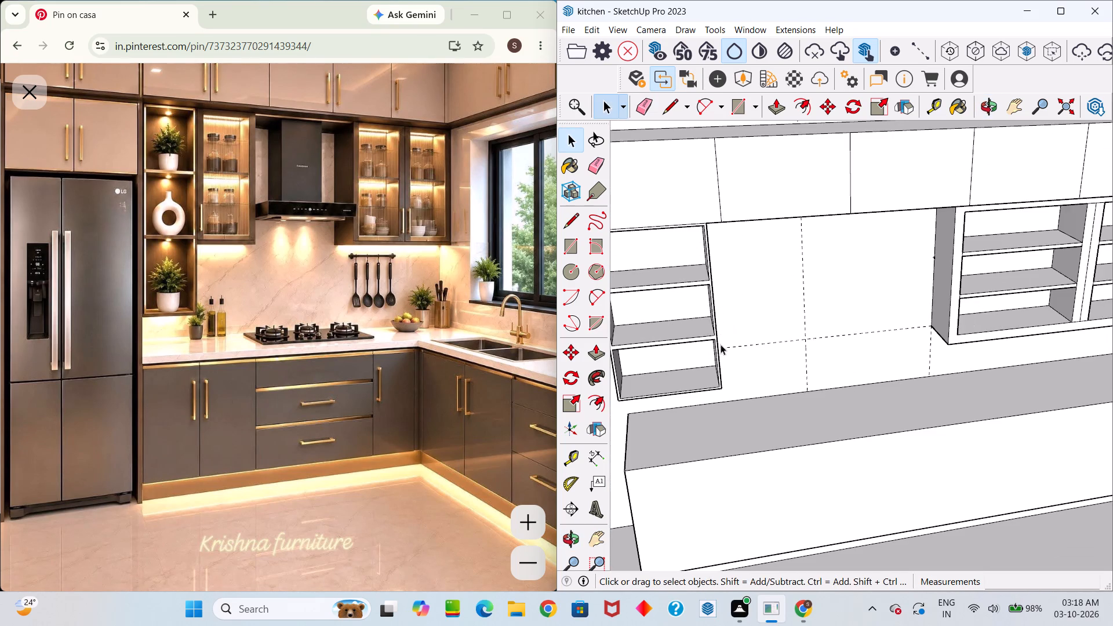
Measure from the open shelf unit's top edge down to the top of its lowest compartment.
scroll(701, 282, up, 1)
middle_drag(697, 264, 681, 173)
scroll(699, 181, up, 11)
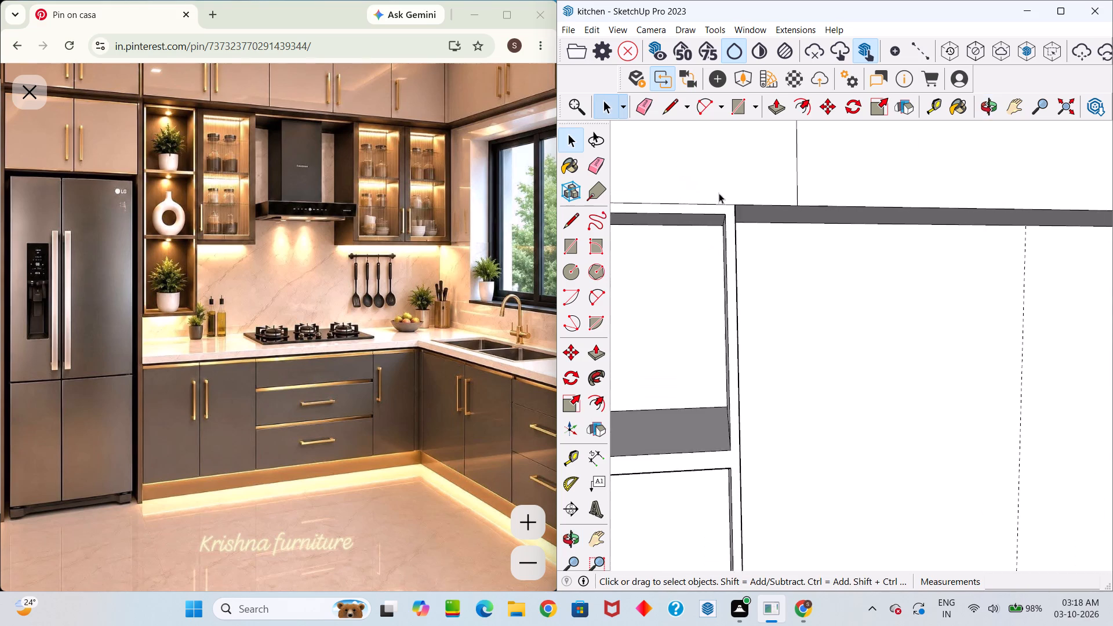
scroll(719, 193, up, 16)
key(t)
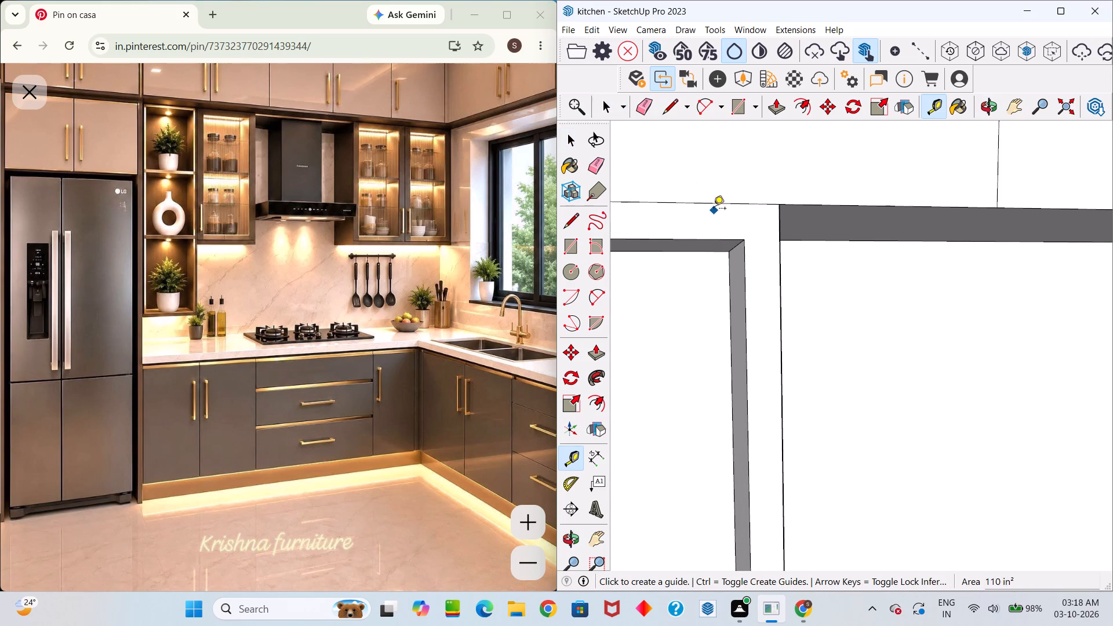
click(714, 203)
scroll(717, 220, down, 13)
scroll(731, 443, down, 2)
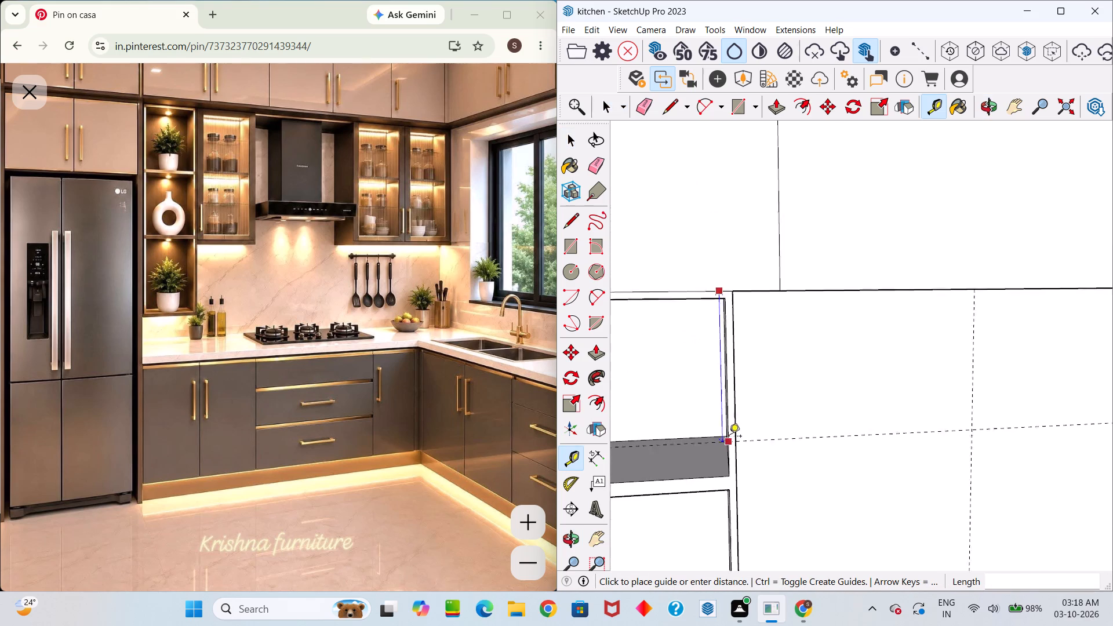
scroll(729, 437, down, 14)
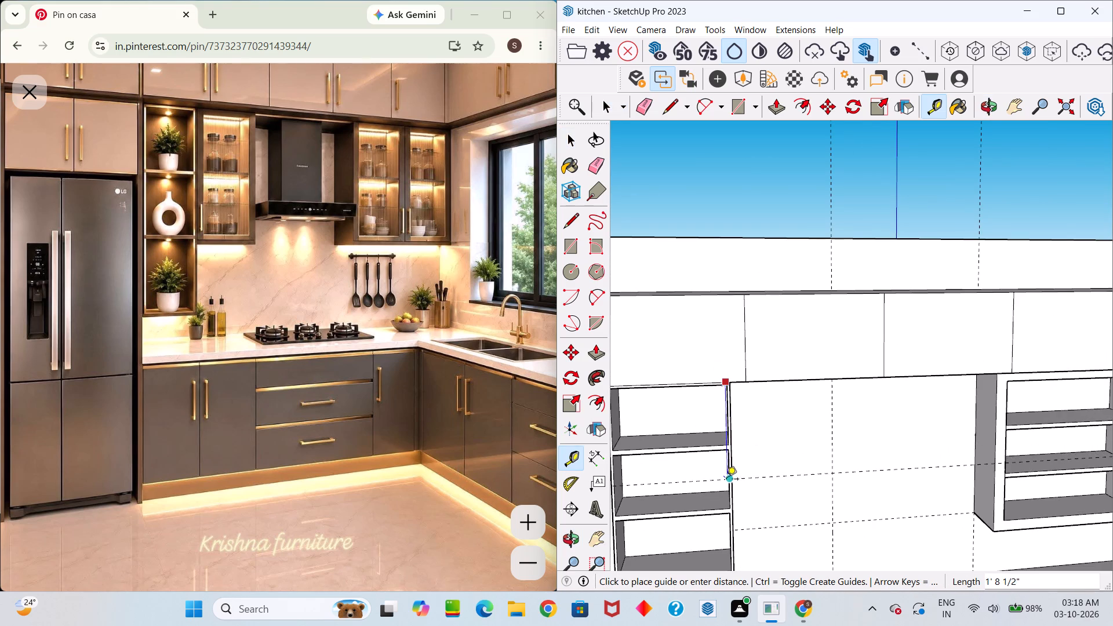
scroll(732, 520, down, 1)
scroll(732, 520, up, 11)
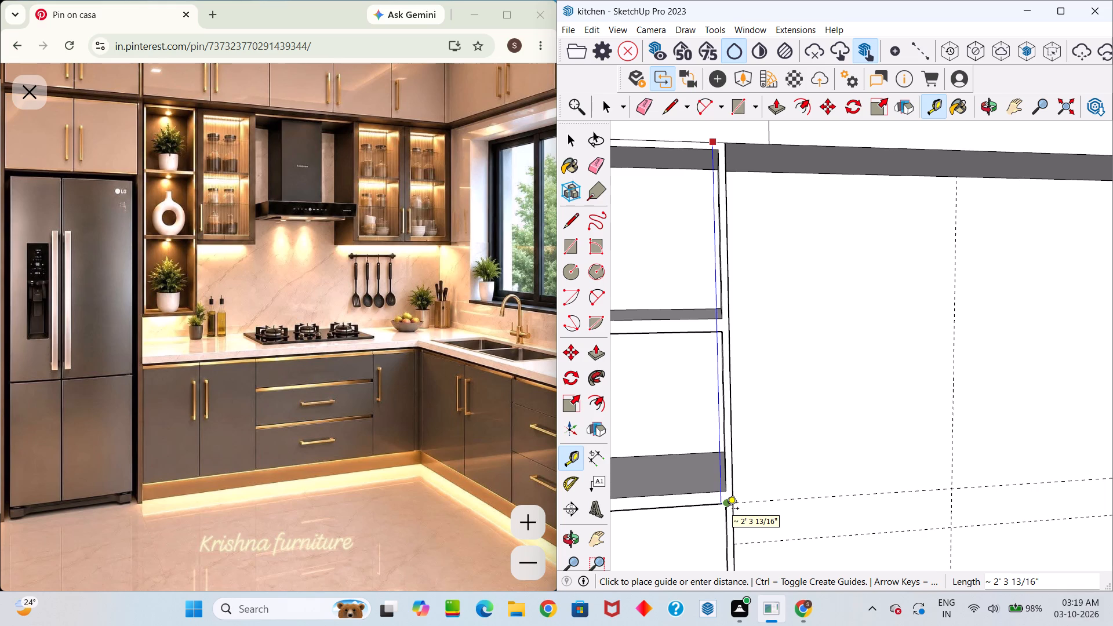
key(space)
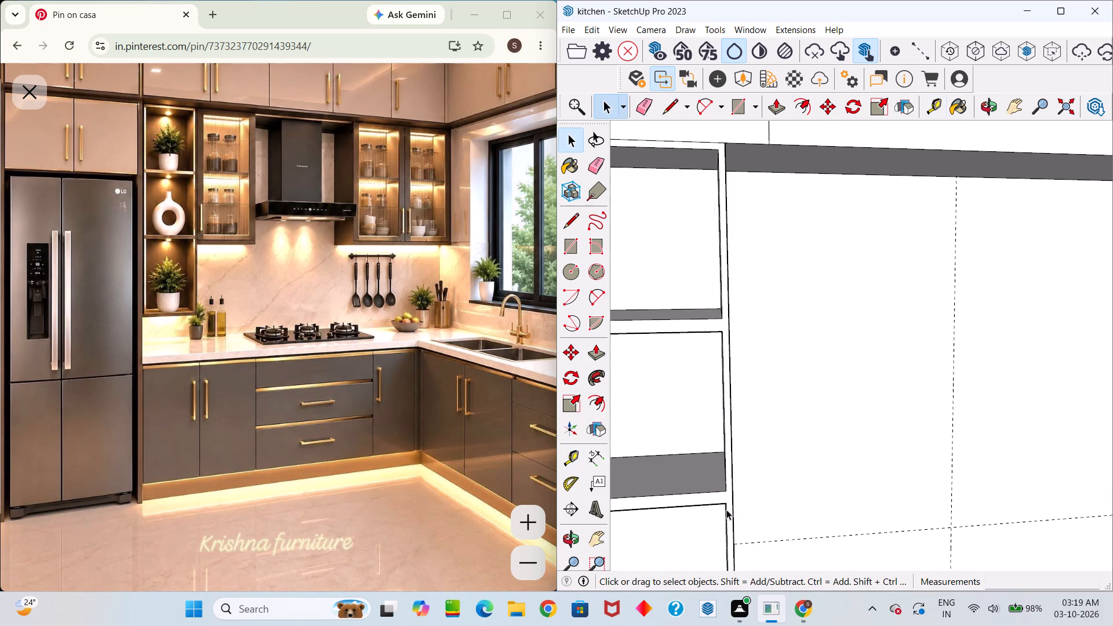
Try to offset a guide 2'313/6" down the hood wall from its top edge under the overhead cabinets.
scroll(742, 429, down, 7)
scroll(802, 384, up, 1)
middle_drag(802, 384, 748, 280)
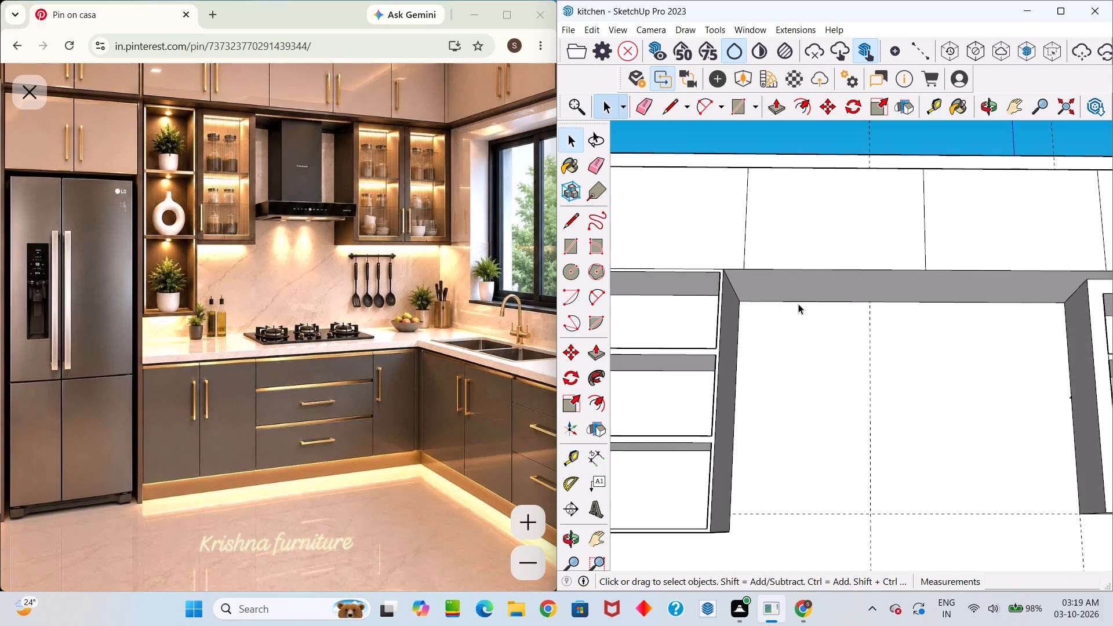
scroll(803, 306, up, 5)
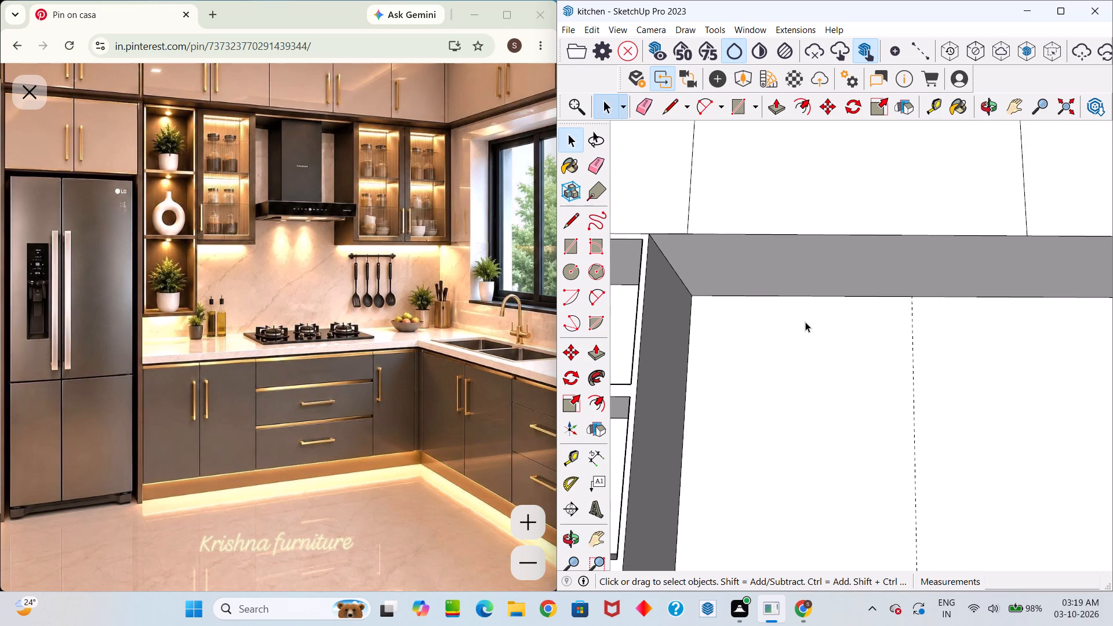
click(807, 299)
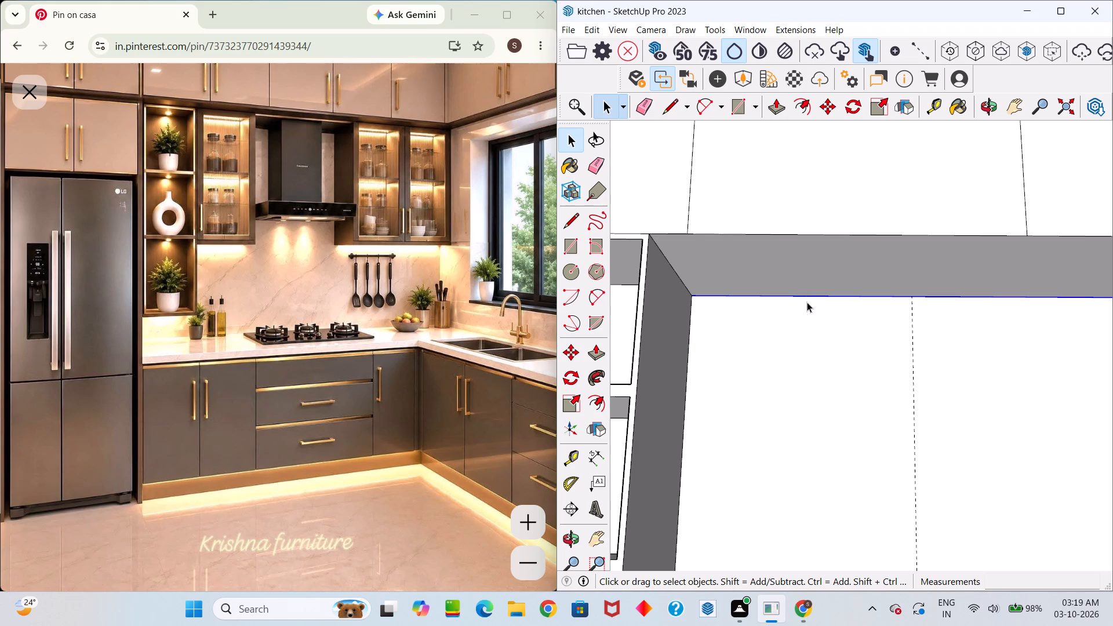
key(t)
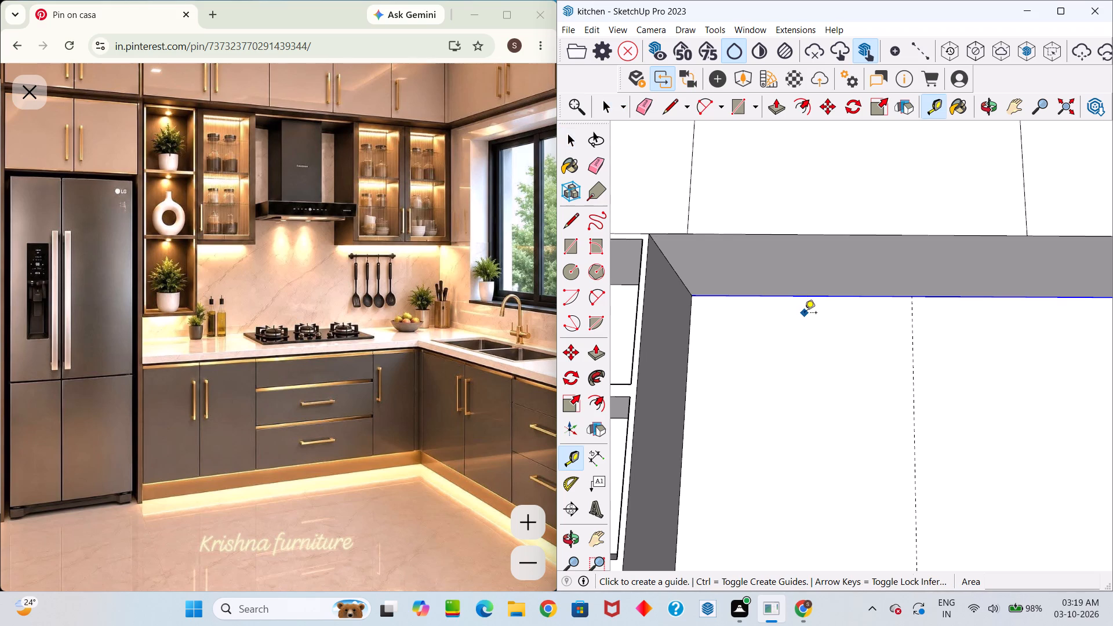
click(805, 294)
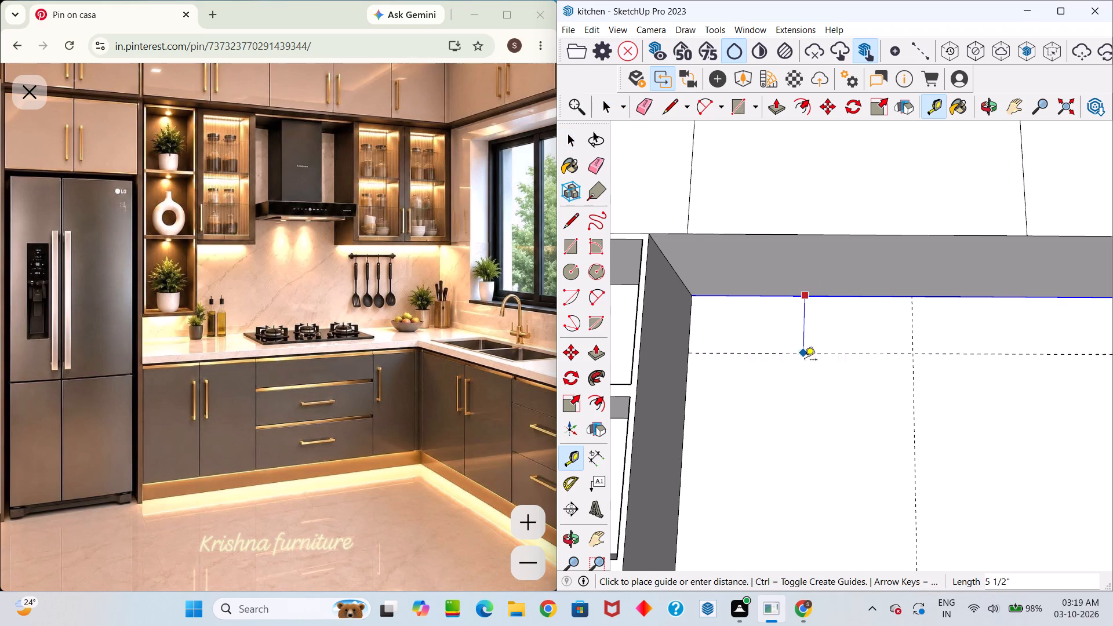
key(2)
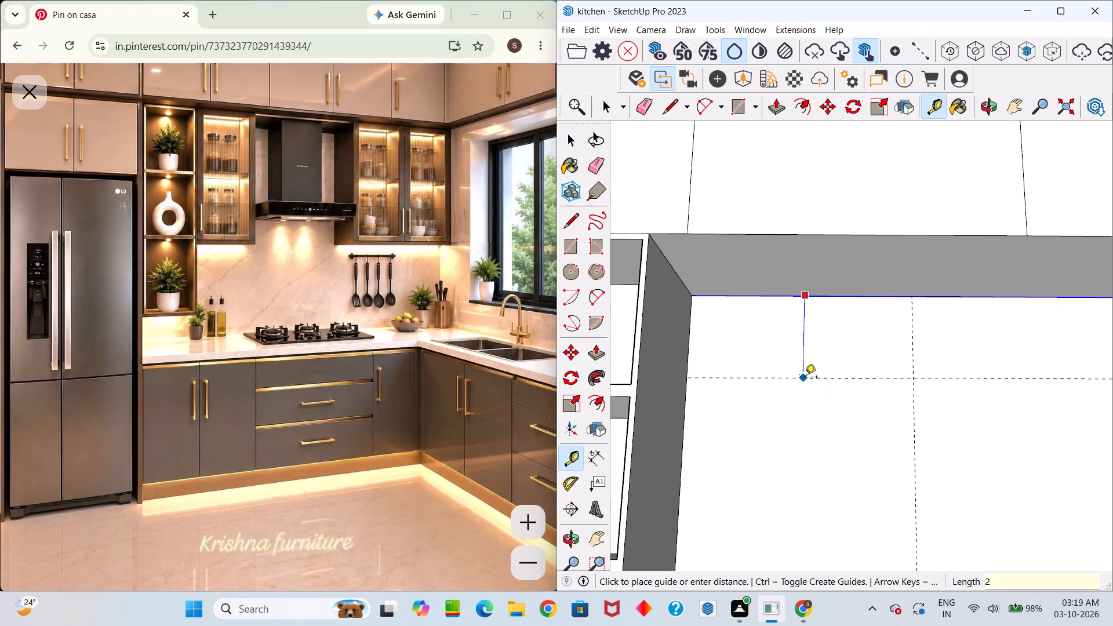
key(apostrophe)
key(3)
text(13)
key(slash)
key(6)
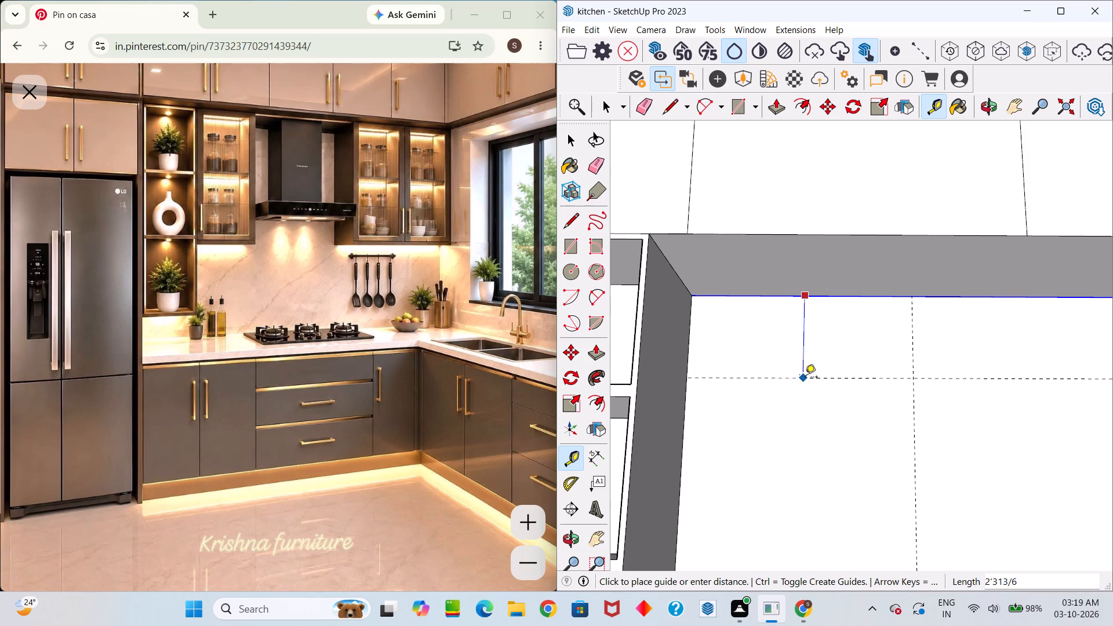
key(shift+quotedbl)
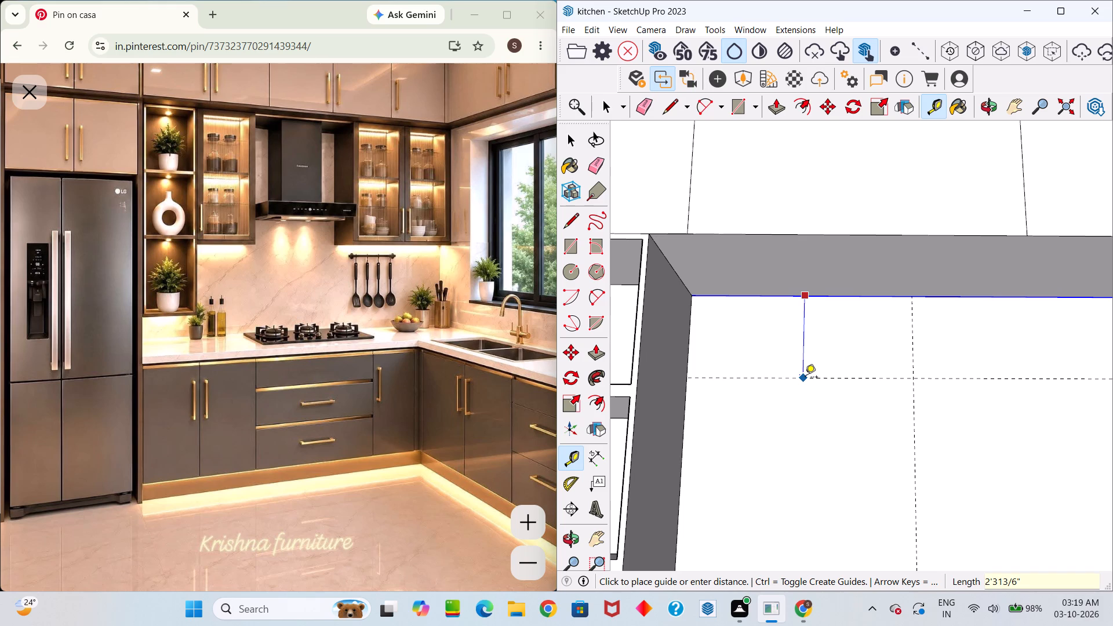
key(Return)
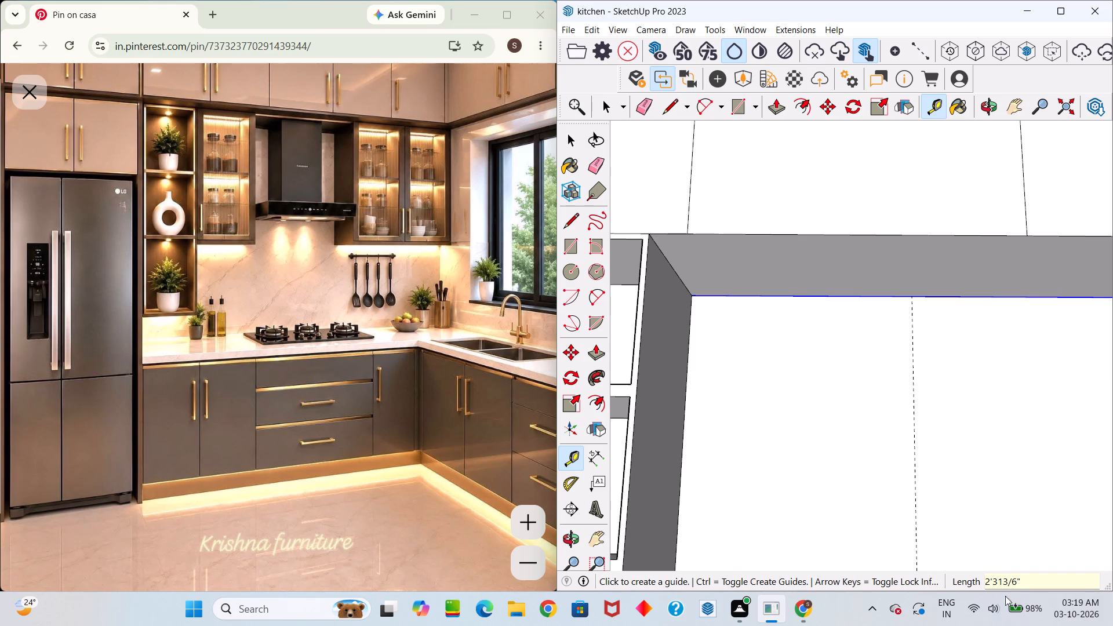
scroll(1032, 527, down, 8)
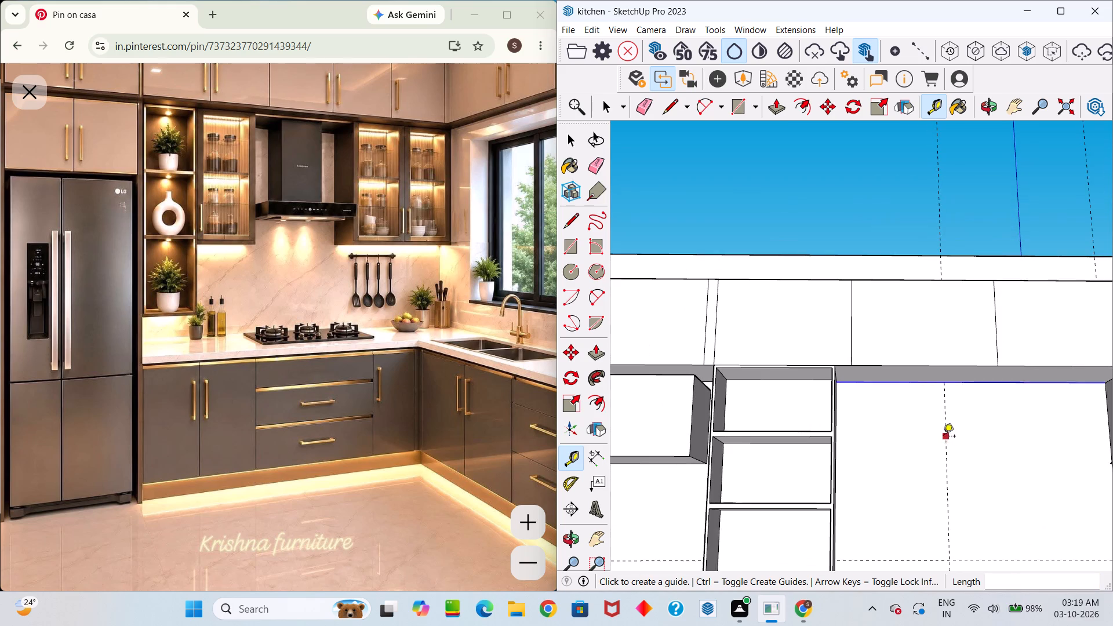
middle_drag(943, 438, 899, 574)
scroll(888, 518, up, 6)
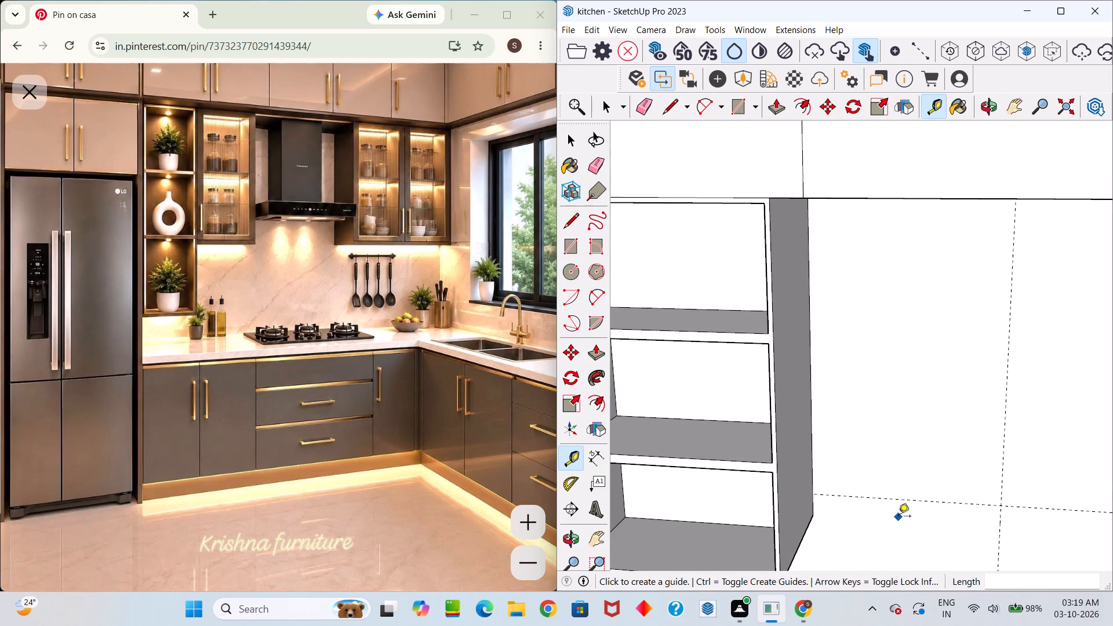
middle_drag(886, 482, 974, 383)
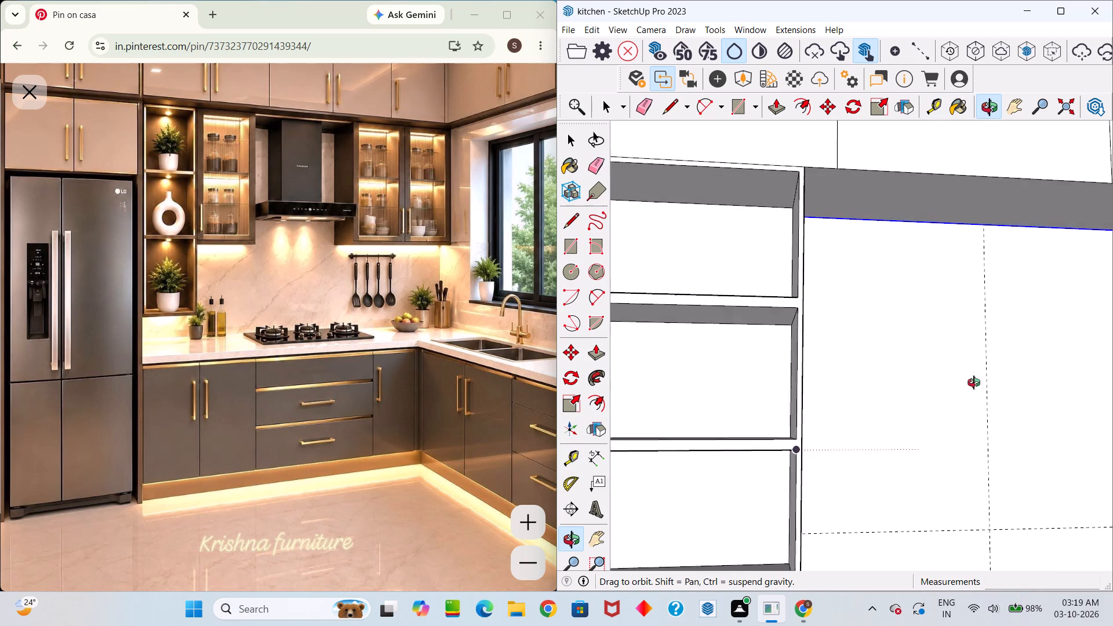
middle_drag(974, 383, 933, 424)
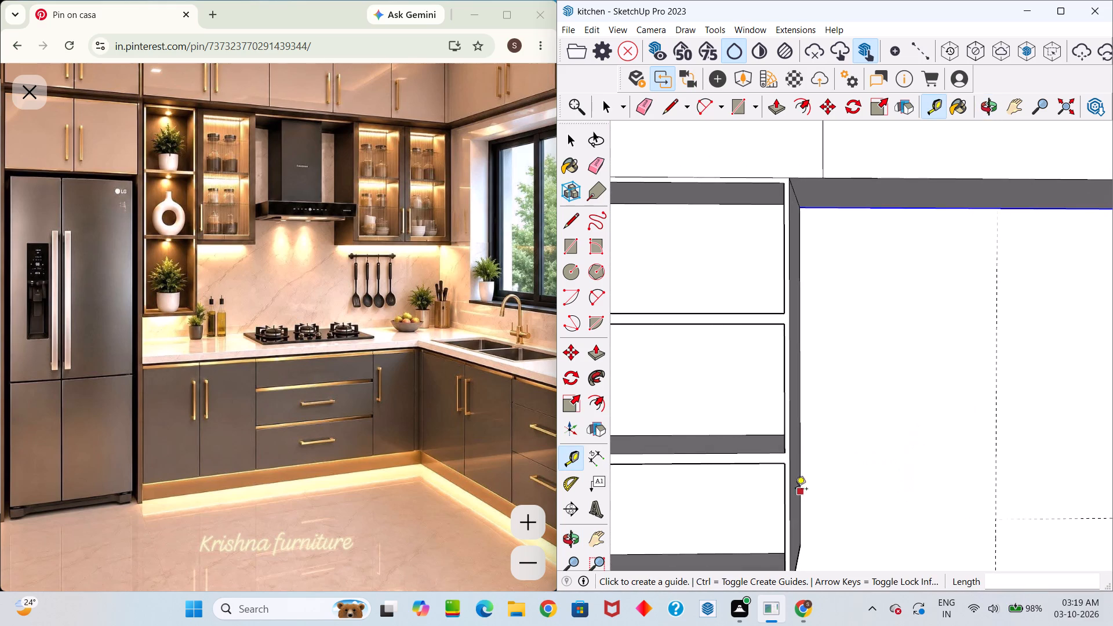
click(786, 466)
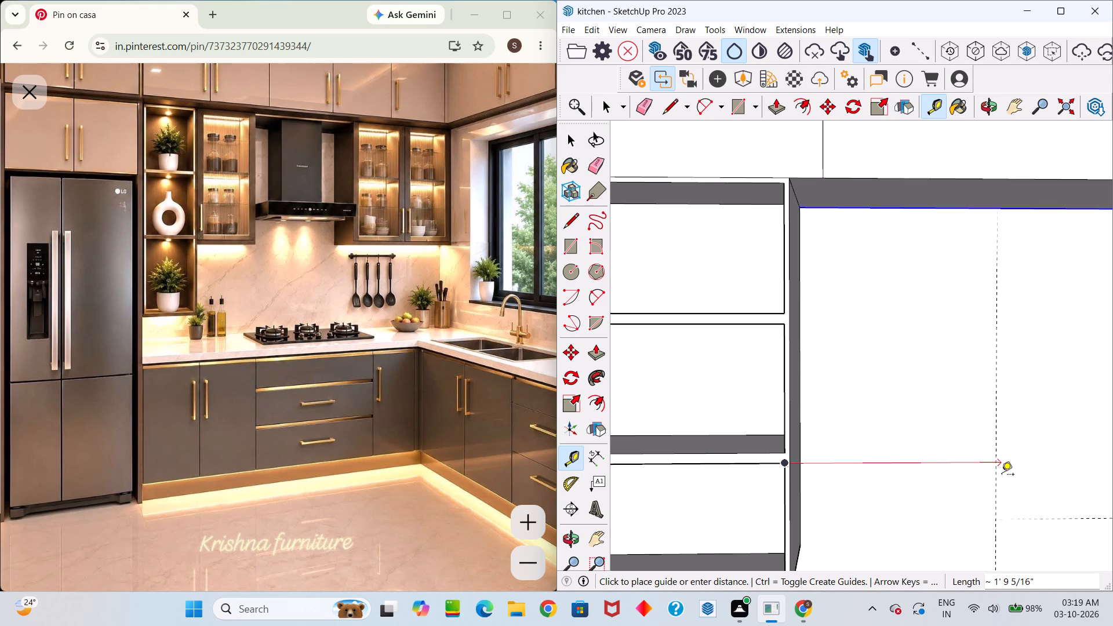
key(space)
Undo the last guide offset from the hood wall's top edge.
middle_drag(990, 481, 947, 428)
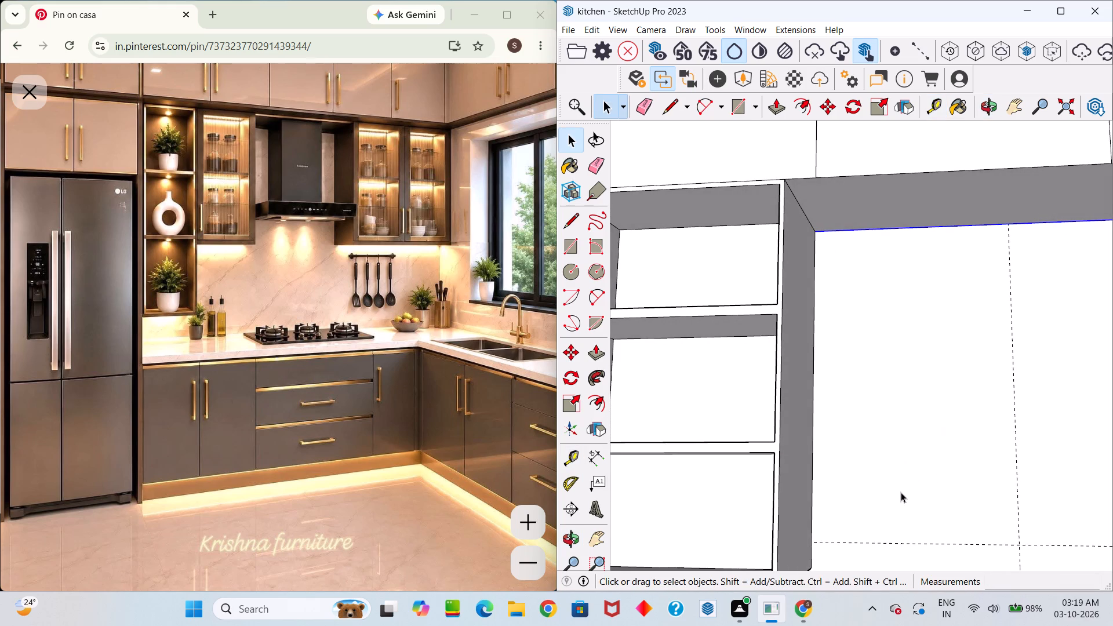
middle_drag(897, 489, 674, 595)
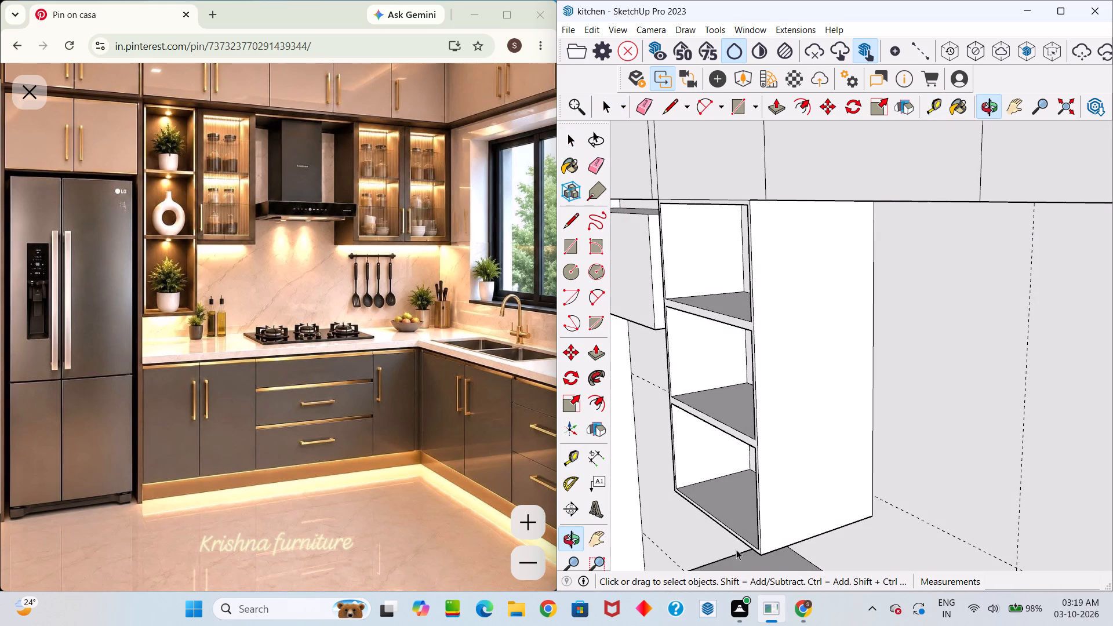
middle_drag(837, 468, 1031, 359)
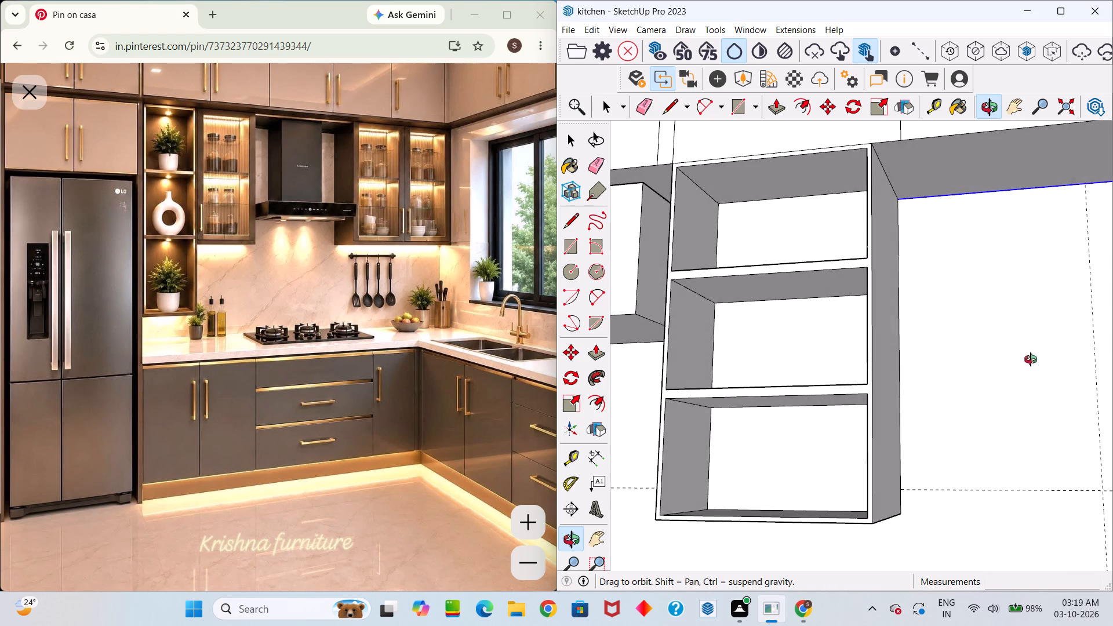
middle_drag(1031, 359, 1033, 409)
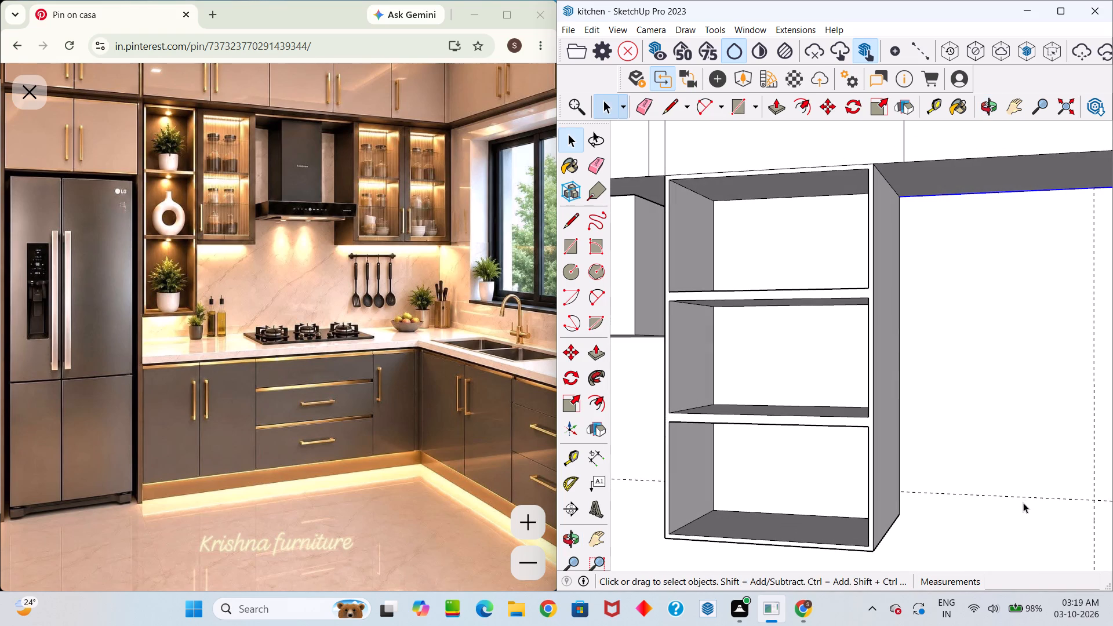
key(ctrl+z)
Offset a horizontal guide about 2' 3 13/16" down the hood wall from its top edge, level with the top of the shelf unit's lowest compartment.
scroll(1011, 297, up, 6)
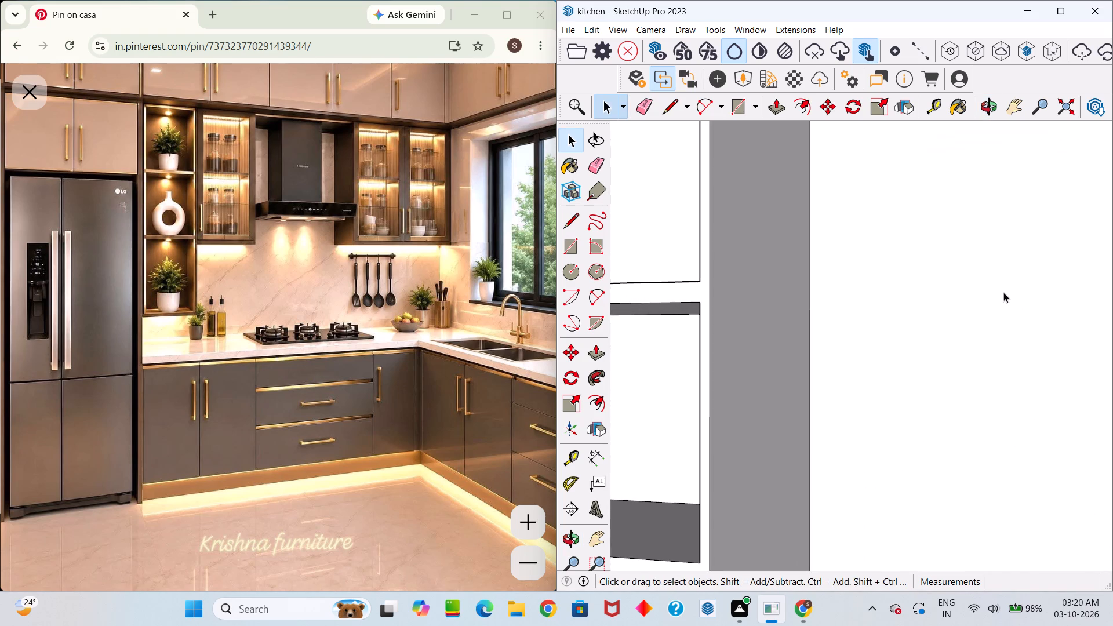
scroll(1003, 293, down, 4)
key(t)
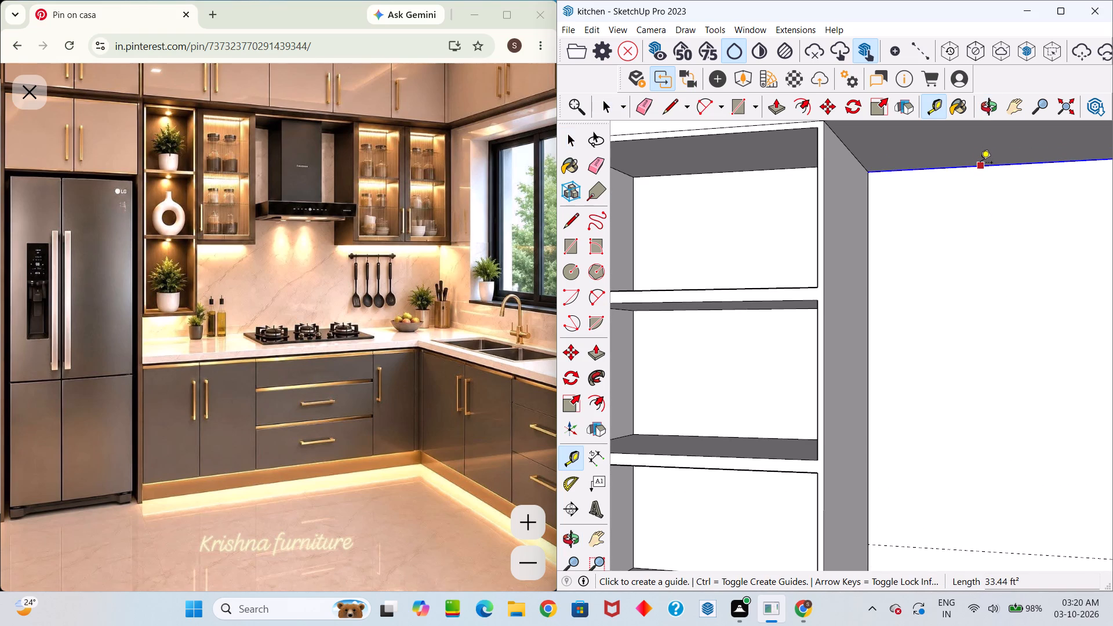
click(980, 164)
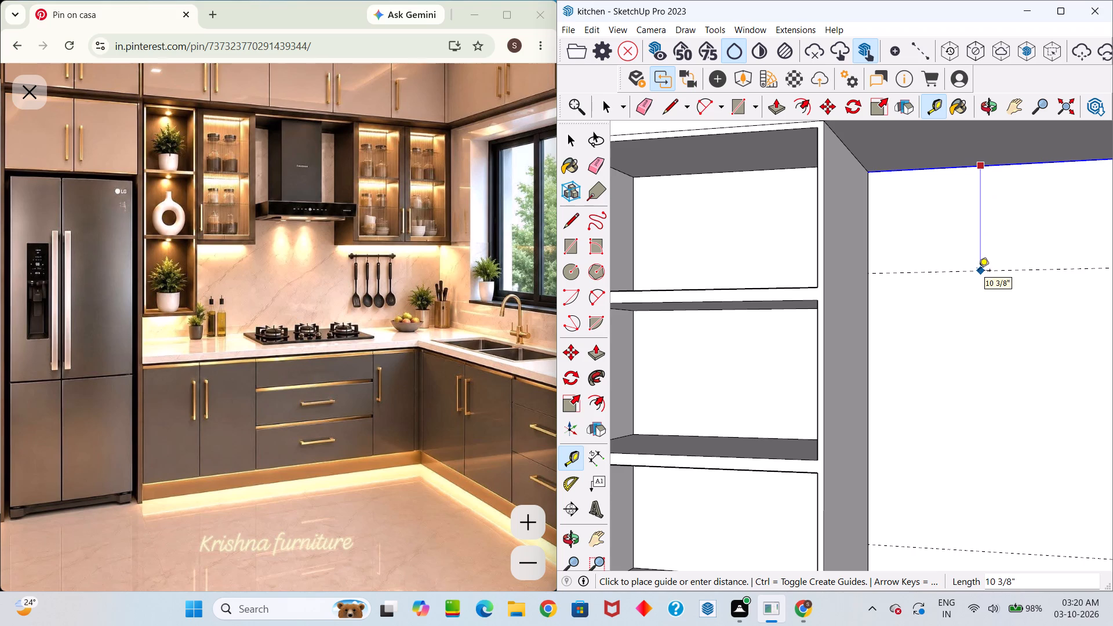
text(2')
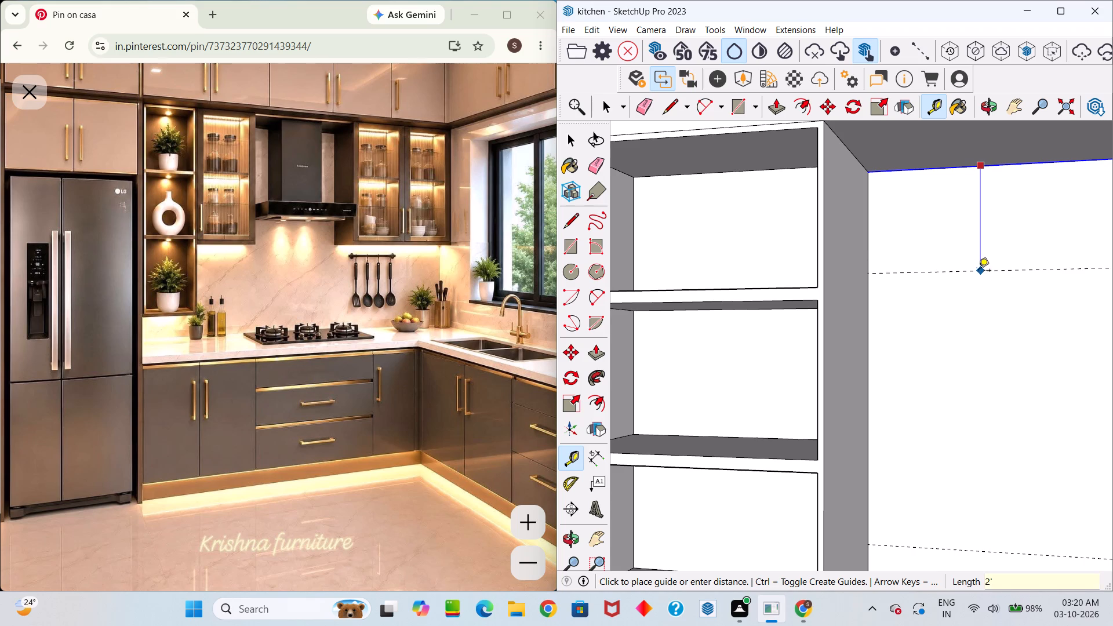
key(3)
text(13)
key(slash)
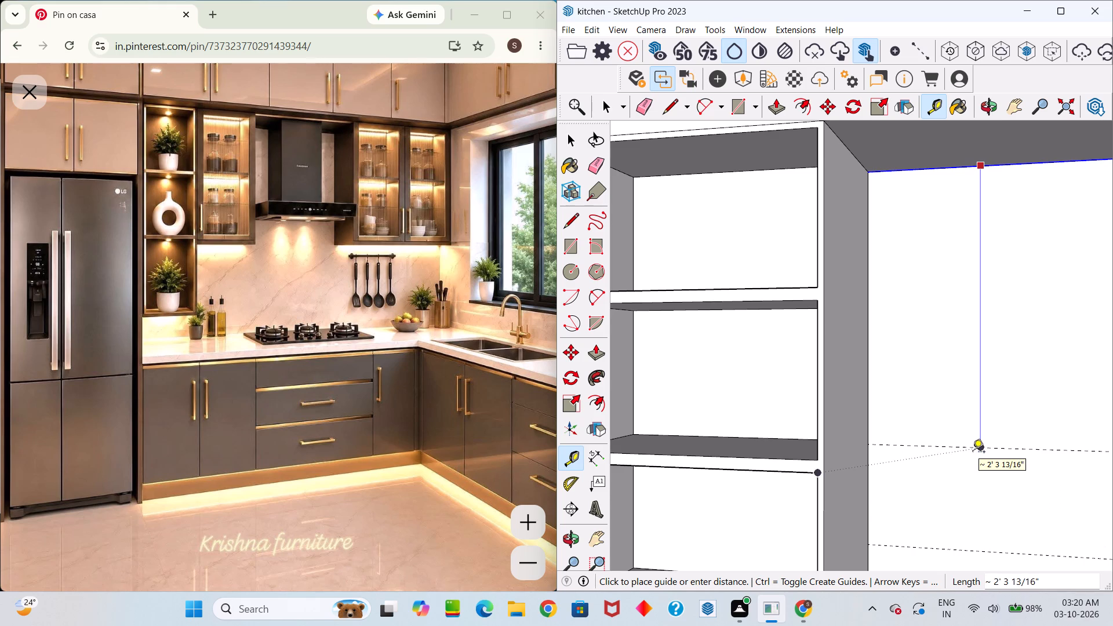
click(973, 453)
Erase the lower of the two horizontal guides on the hood wall.
middle_drag(973, 449, 1054, 526)
scroll(1005, 464, down, 3)
middle_drag(1000, 428, 957, 350)
scroll(945, 356, down, 6)
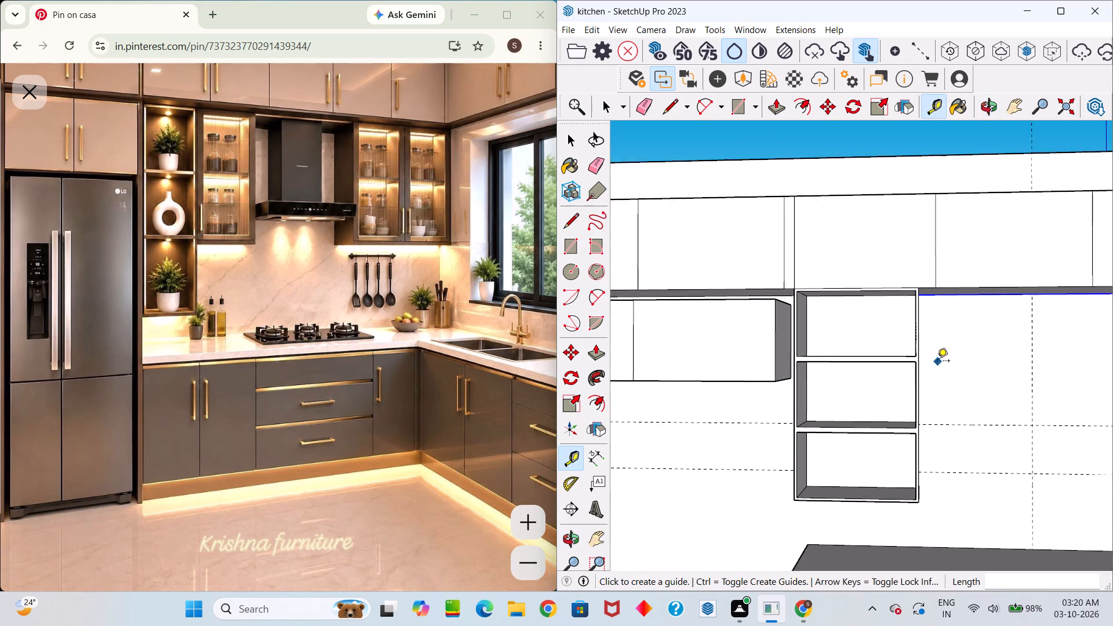
scroll(937, 362, down, 3)
scroll(929, 374, up, 9)
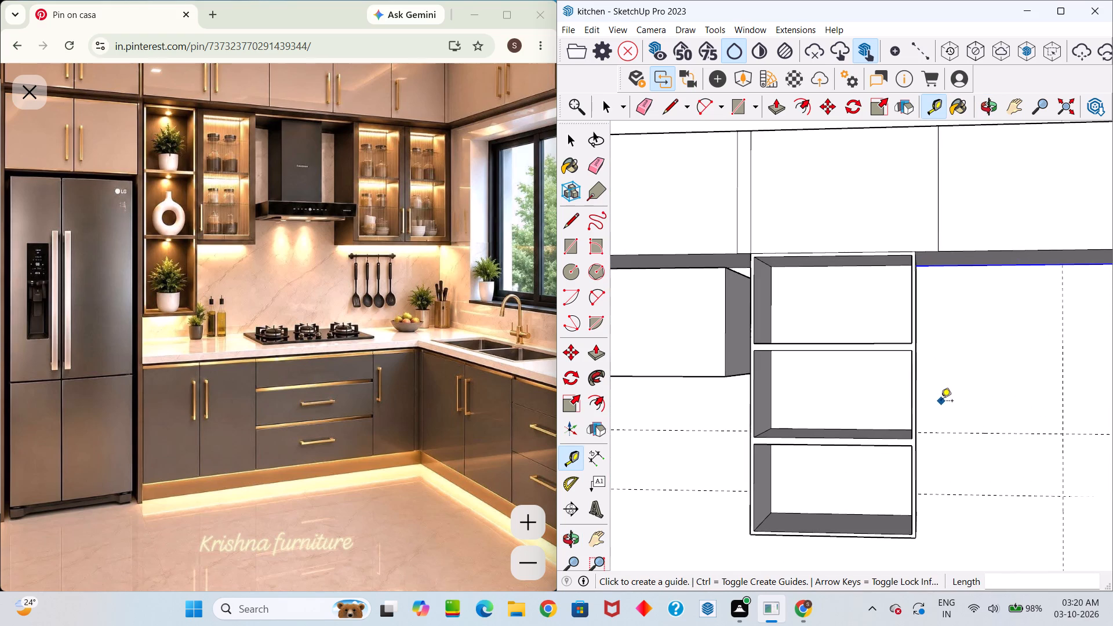
key(e)
drag(982, 494, 984, 501)
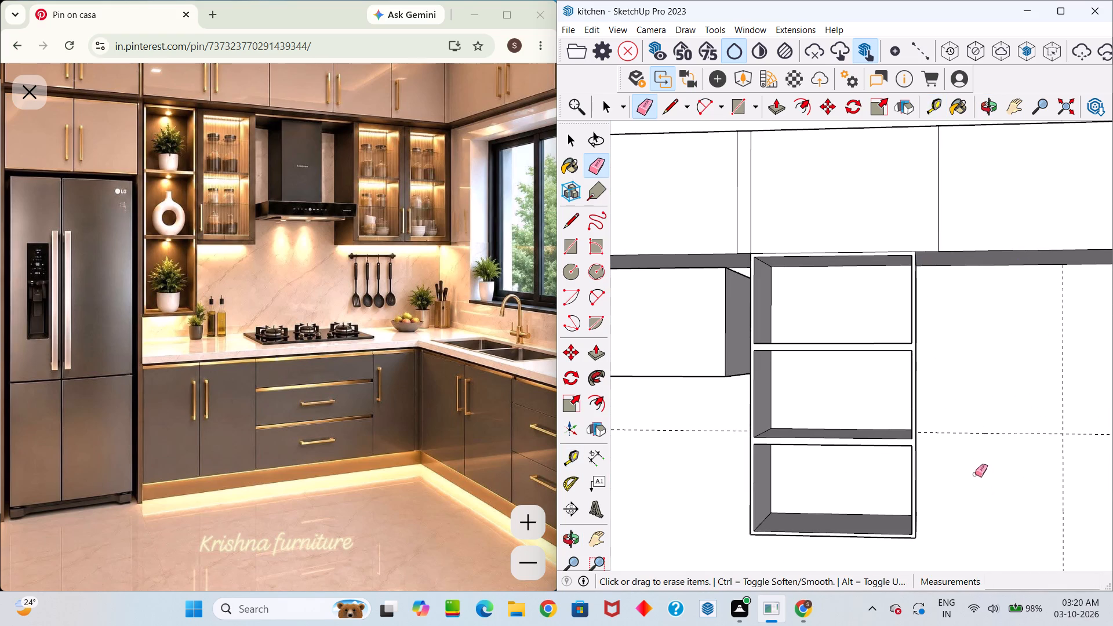
Offset a vertical guide 2" onto the hood wall from the open shelf unit's side edge.
scroll(977, 463, down, 7)
scroll(972, 458, up, 17)
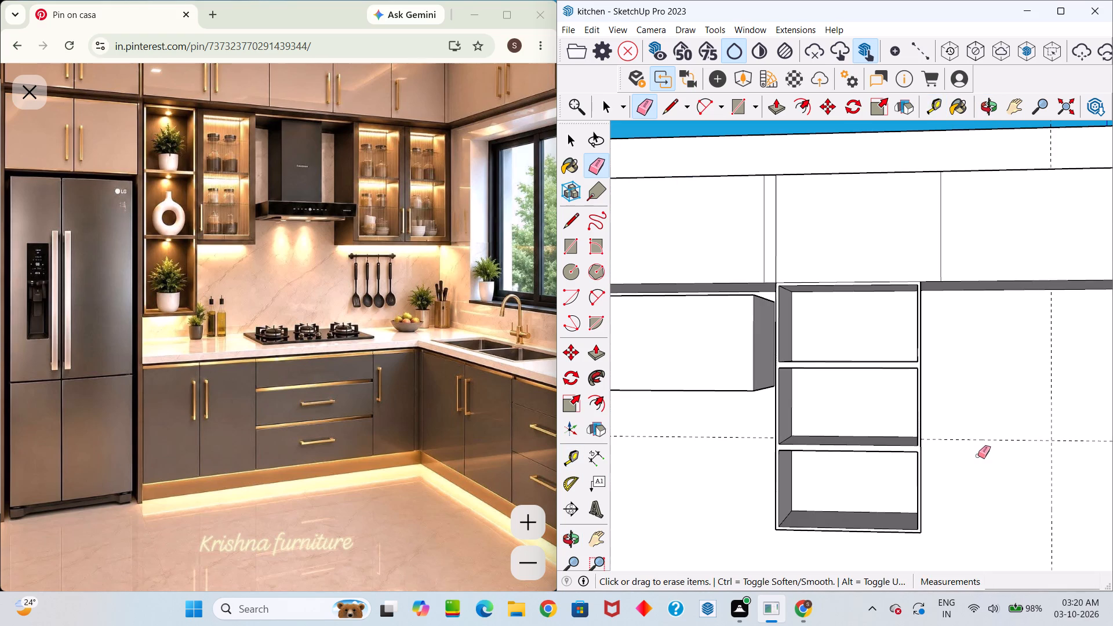
middle_drag(944, 424, 915, 402)
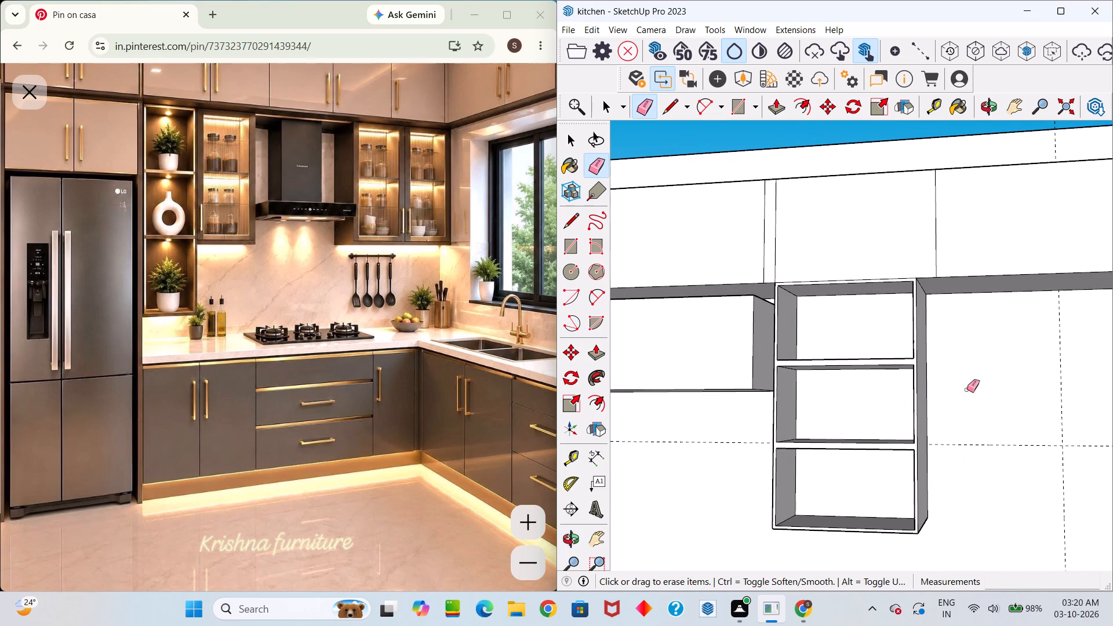
key(t)
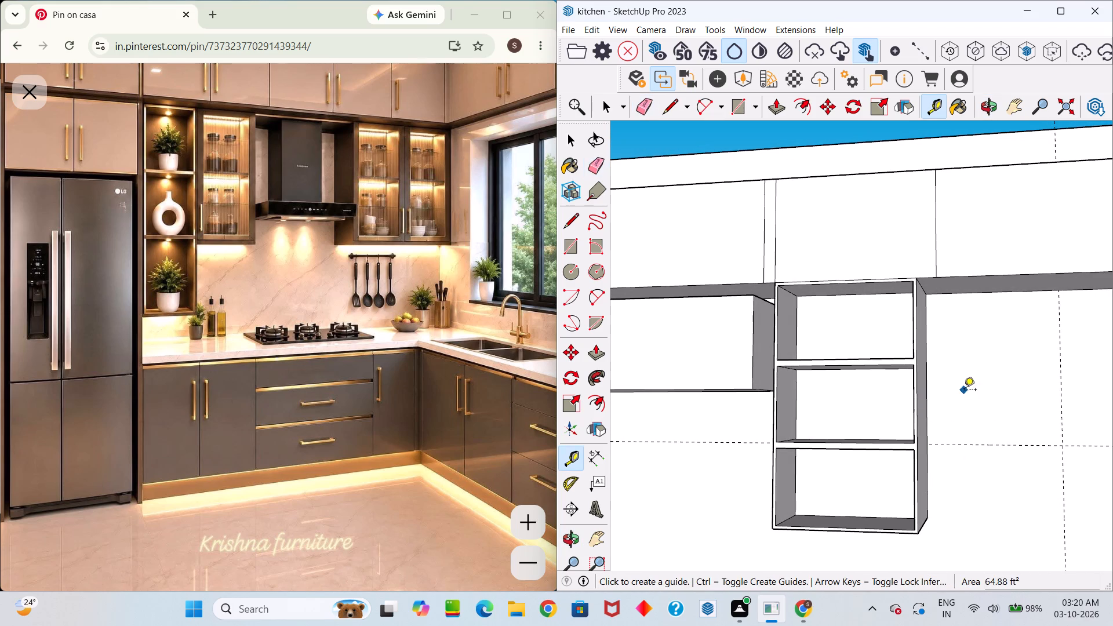
scroll(924, 352, up, 6)
click(929, 351)
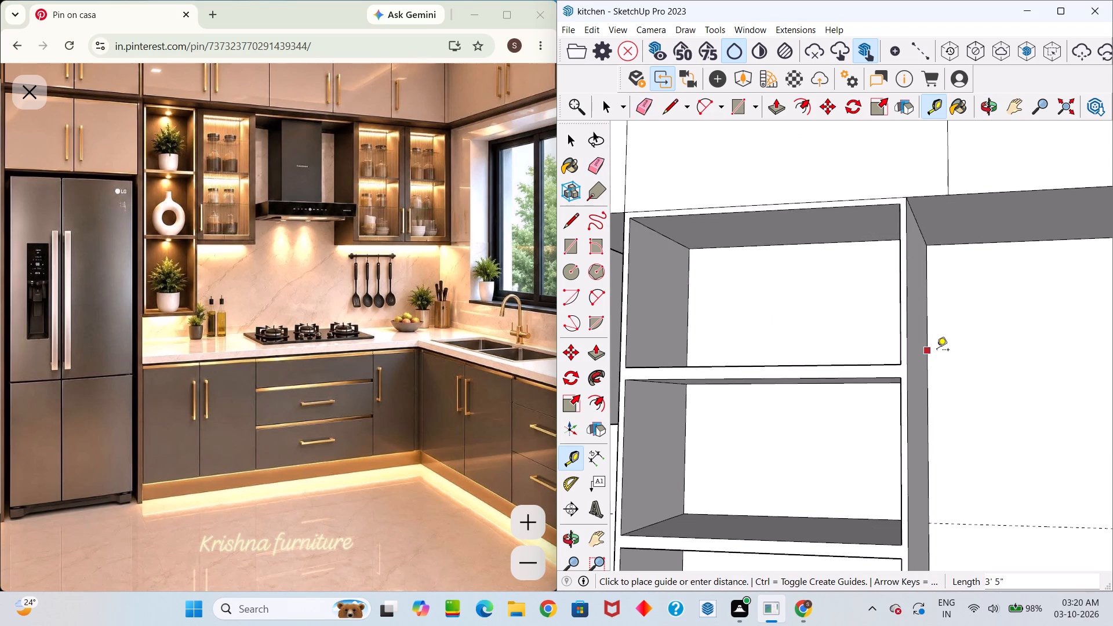
key(2)
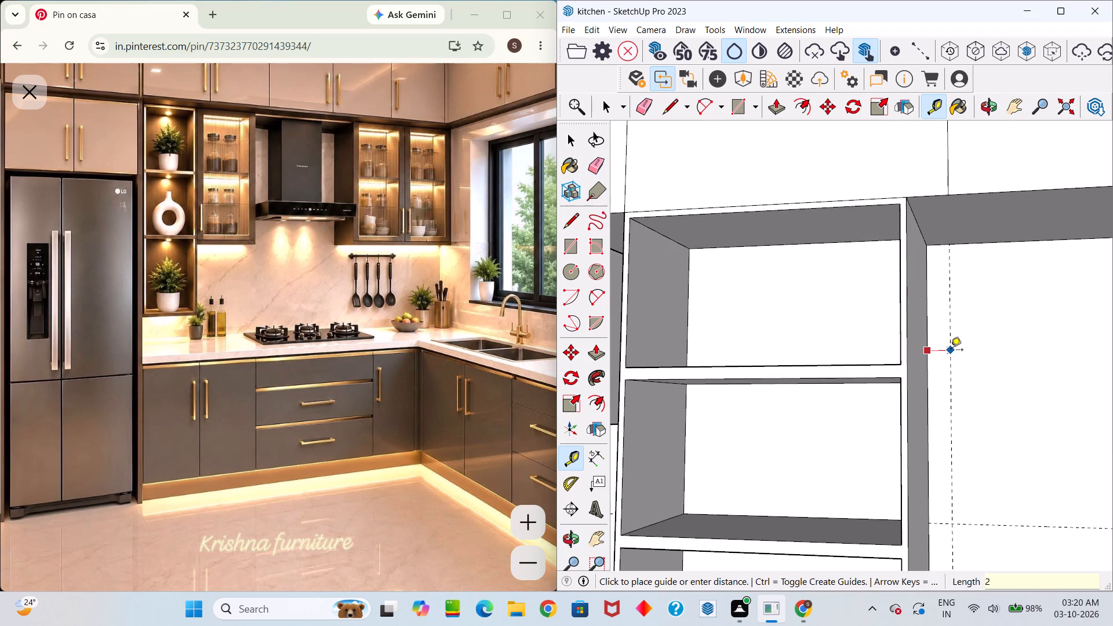
key(Return)
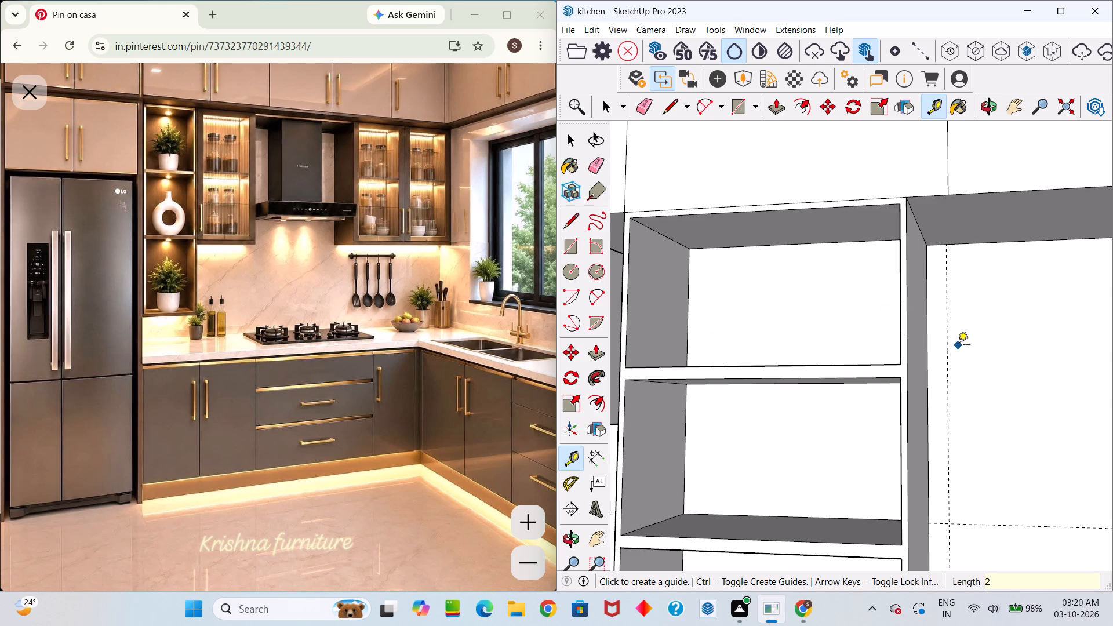
Offset a second vertical guide 1" from the 2" guide back toward the open shelf unit.
click(949, 345)
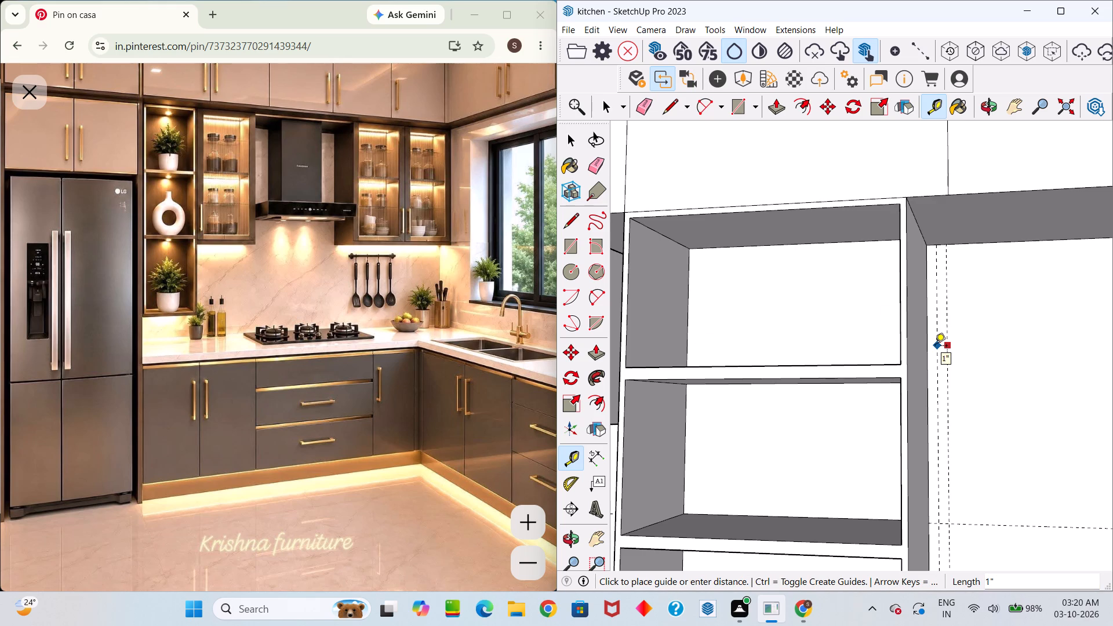
click(935, 347)
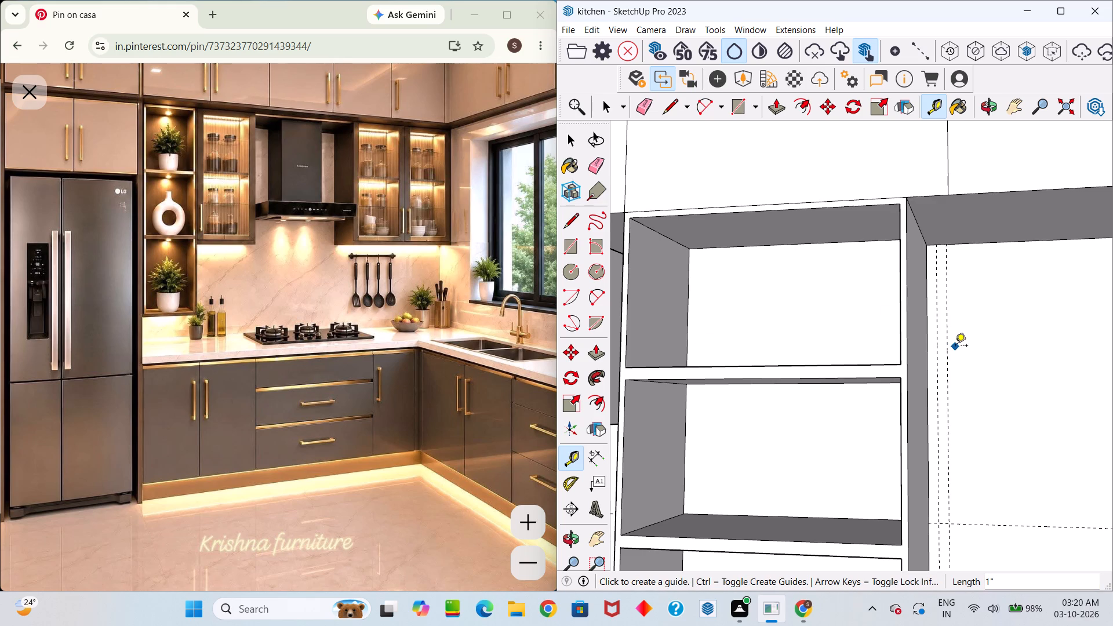
Erase the vertical guide lying 2" from the open shelf unit.
key(e)
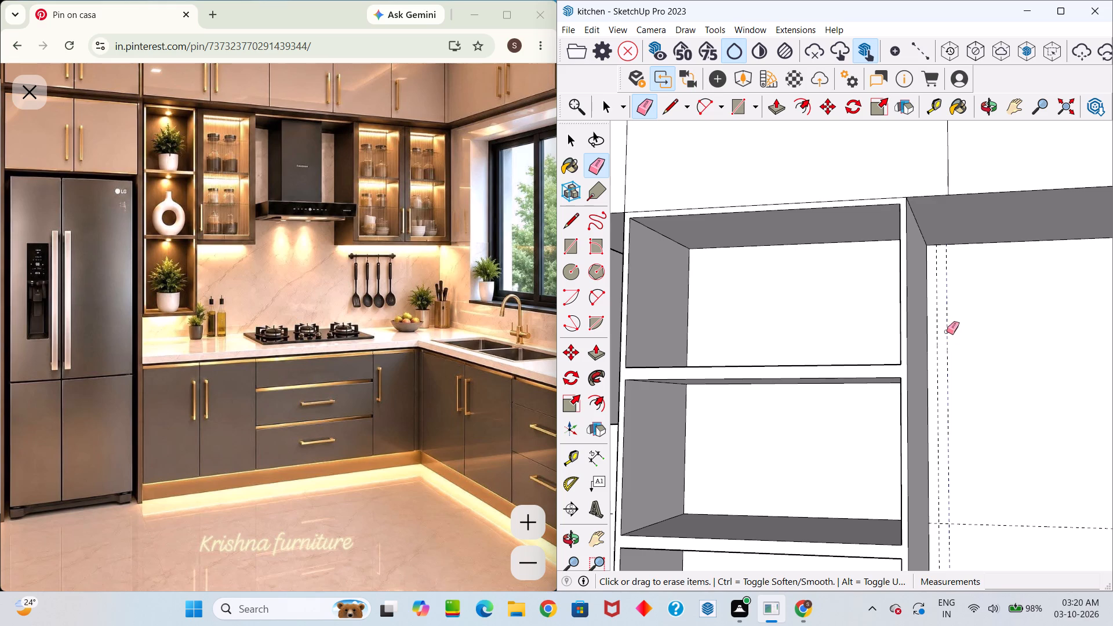
click(947, 332)
Draw a rectangle 1' 11" by about 2' 3 13/16" on the hood wall between the two vertical guides, from its top edge to the horizontal guide.
scroll(949, 332, down, 3)
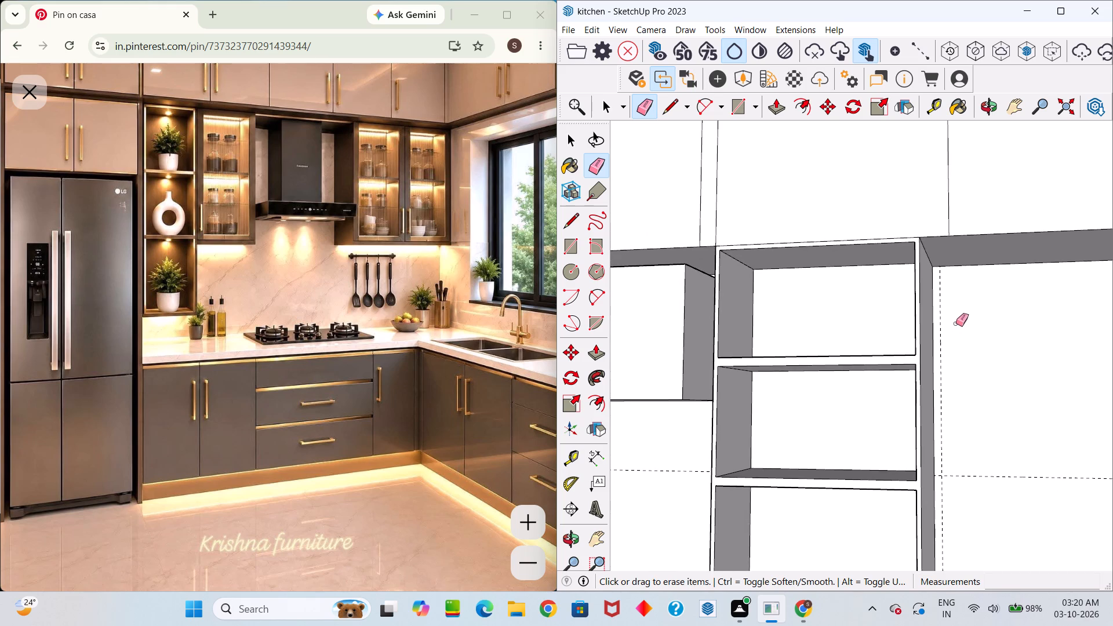
key(r)
scroll(843, 377, down, 5)
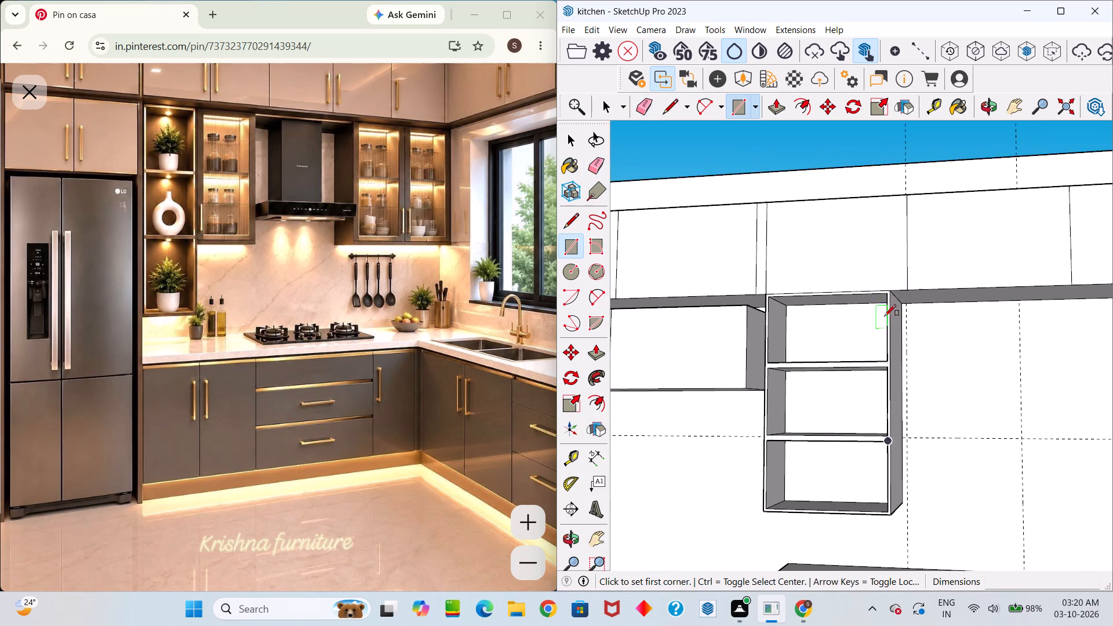
scroll(916, 314, up, 4)
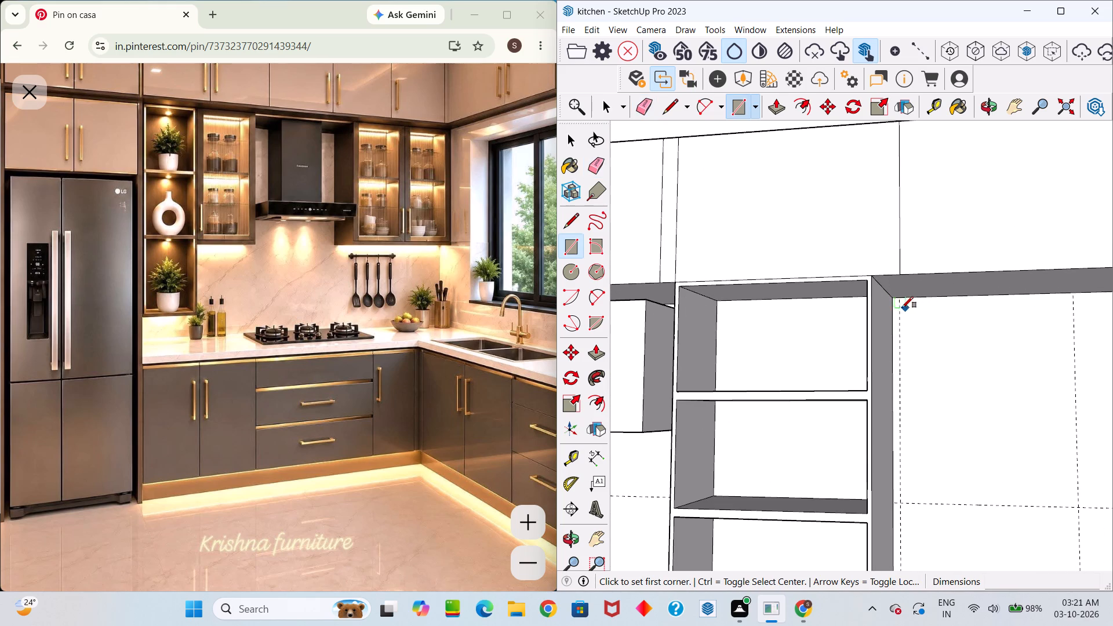
scroll(897, 307, up, 11)
click(901, 282)
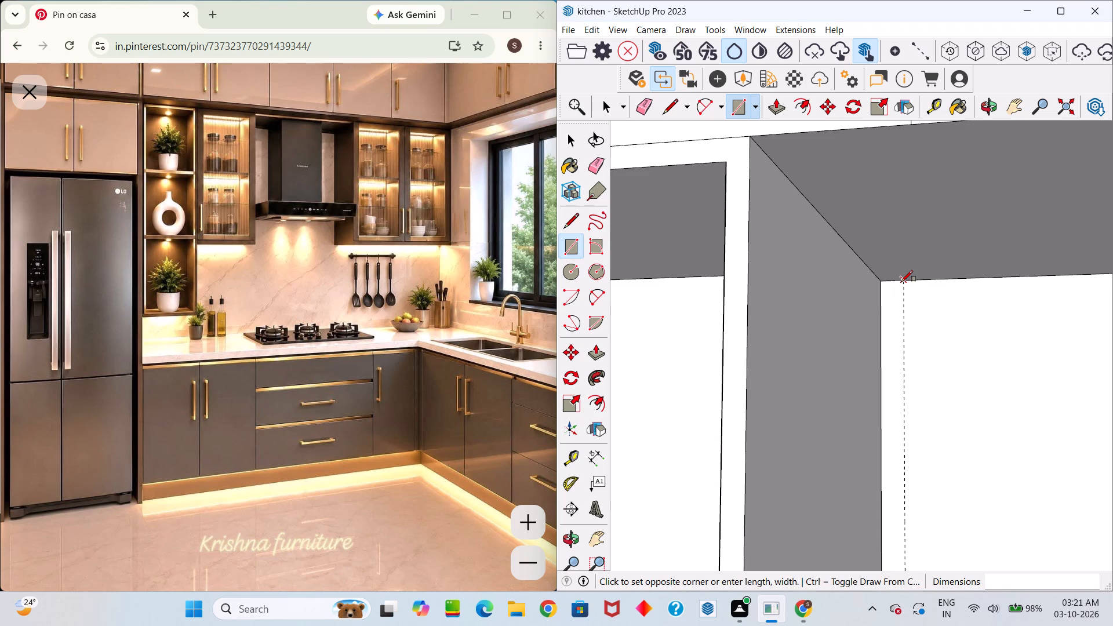
scroll(923, 334, down, 17)
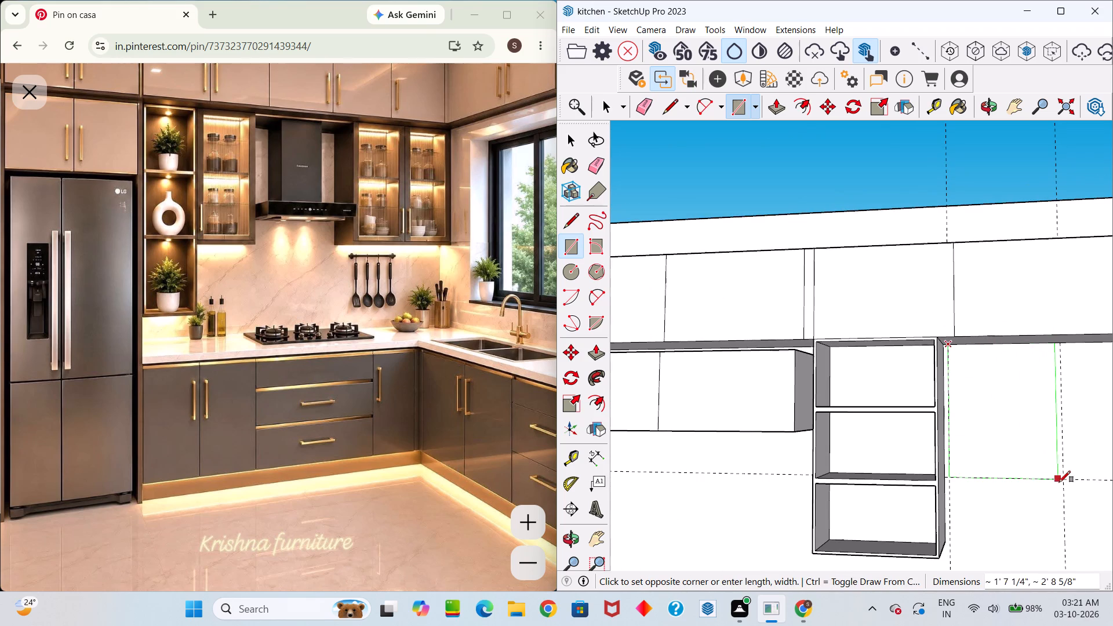
click(1064, 482)
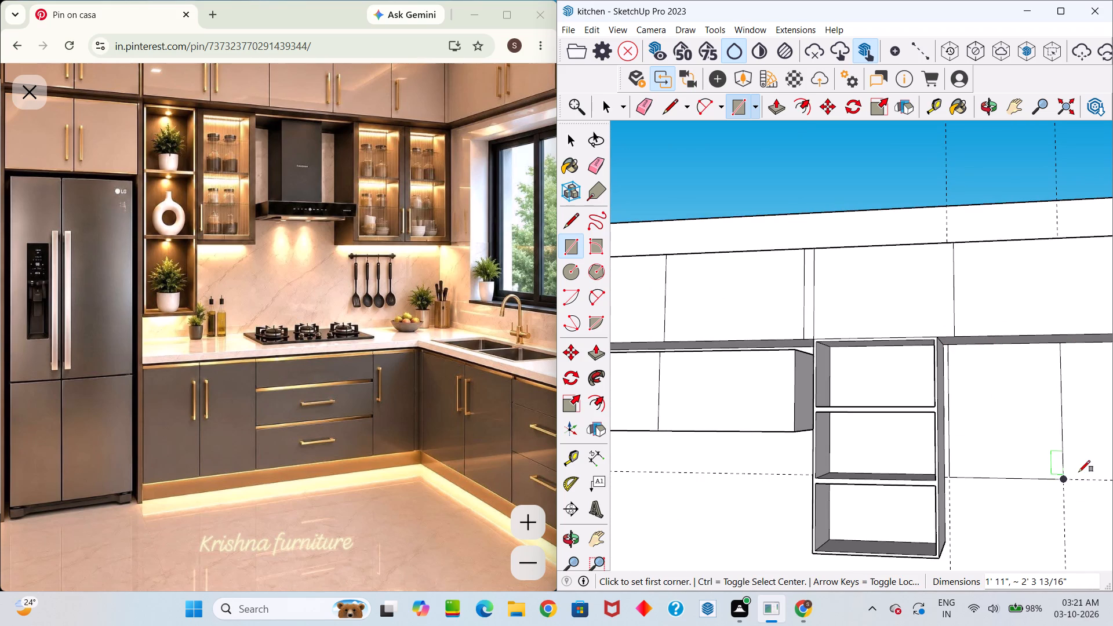
Pull the new rectangle 1' 5" out from the hood wall to form a cabinet block beside the open shelf unit.
scroll(1080, 456, up, 20)
scroll(1059, 430, down, 20)
scroll(1059, 430, down, 1)
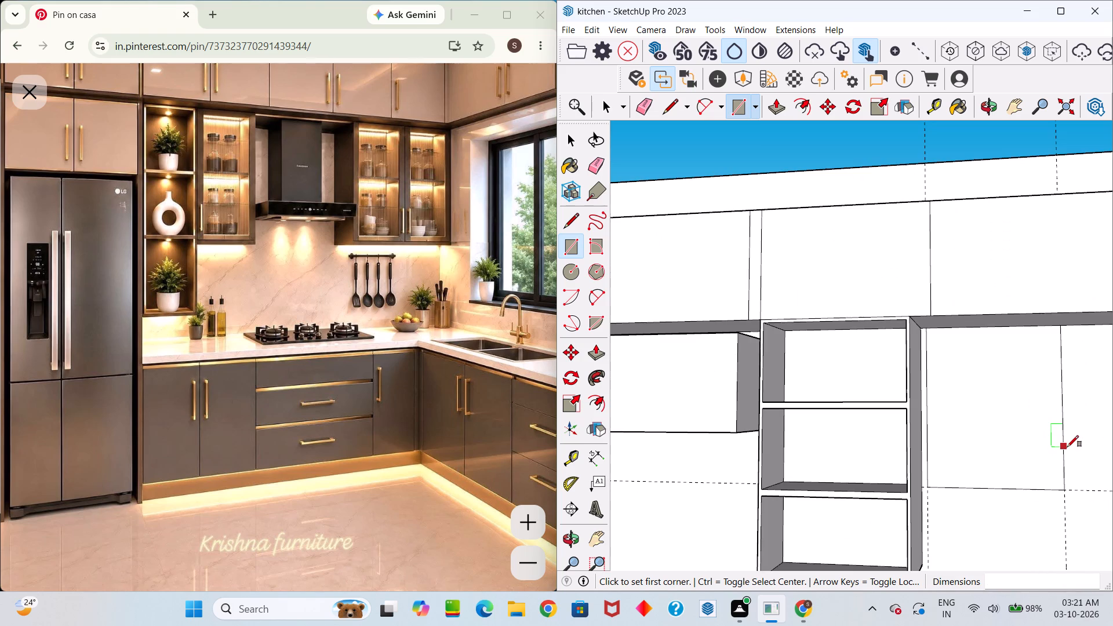
key(space)
text(p)
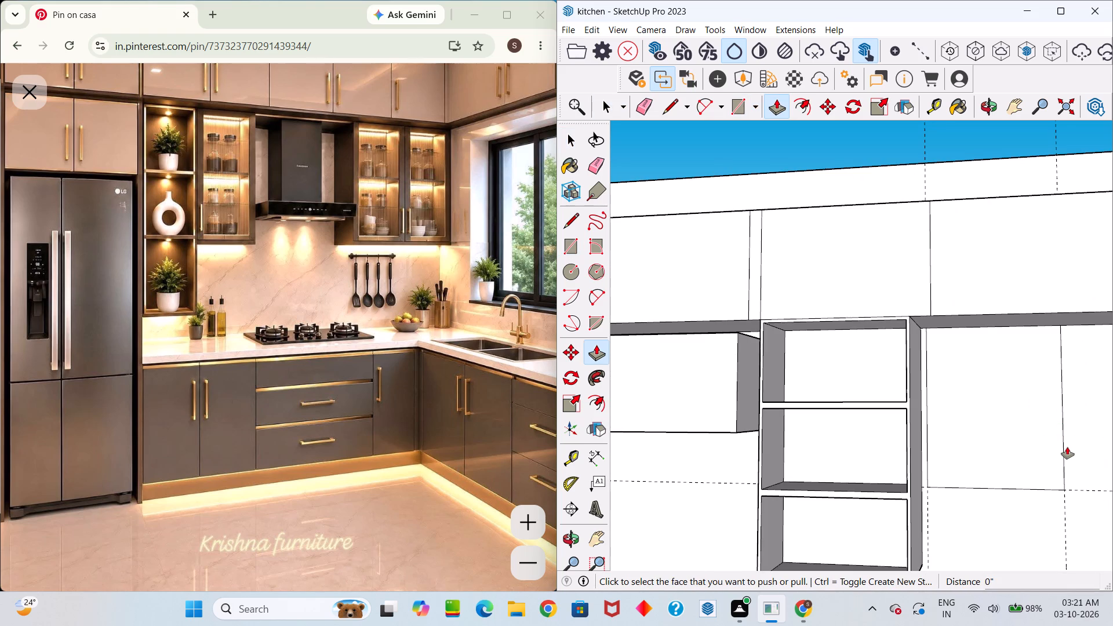
click(980, 372)
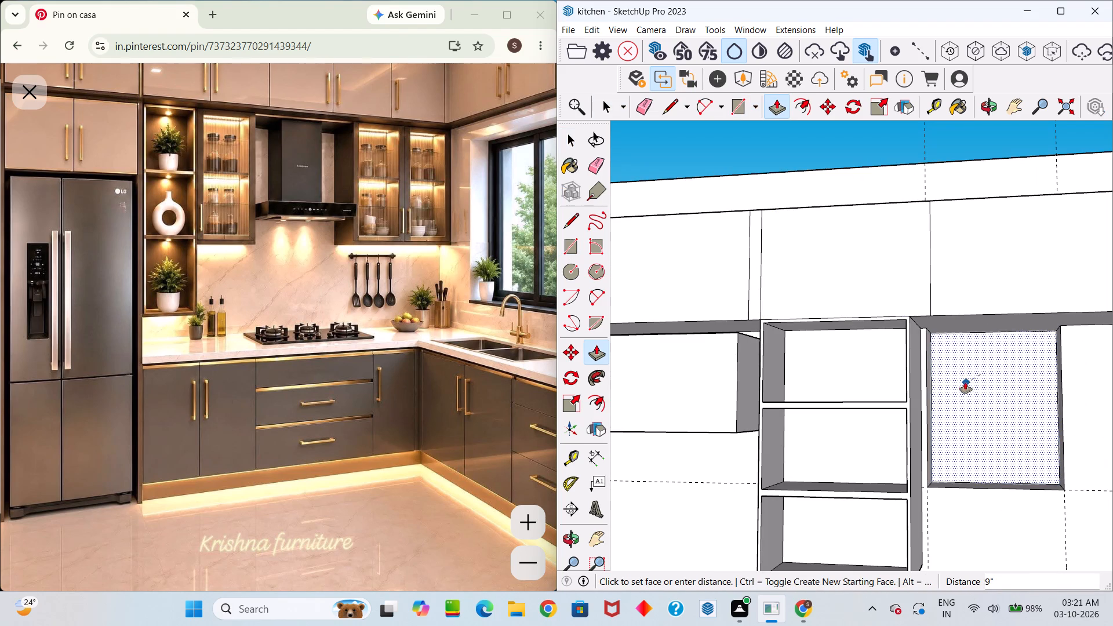
click(909, 369)
Repeat the last Push/Pull on the face in the narrow gap between the open shelf unit and the new cabinet block.
scroll(904, 357, up, 6)
middle_drag(933, 379, 1013, 501)
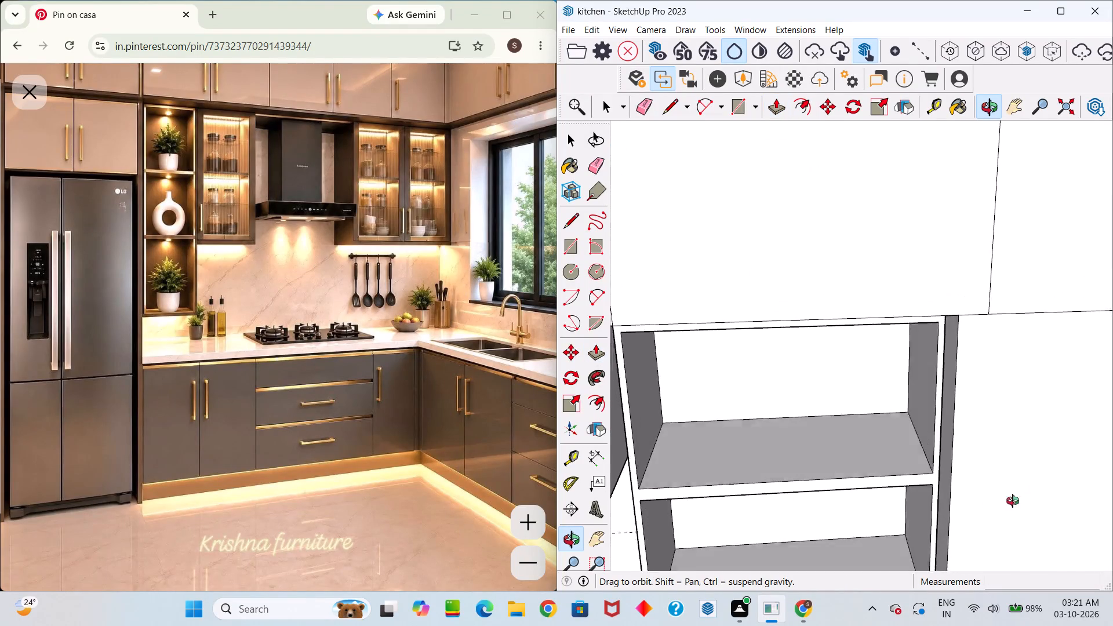
middle_drag(1013, 501, 961, 493)
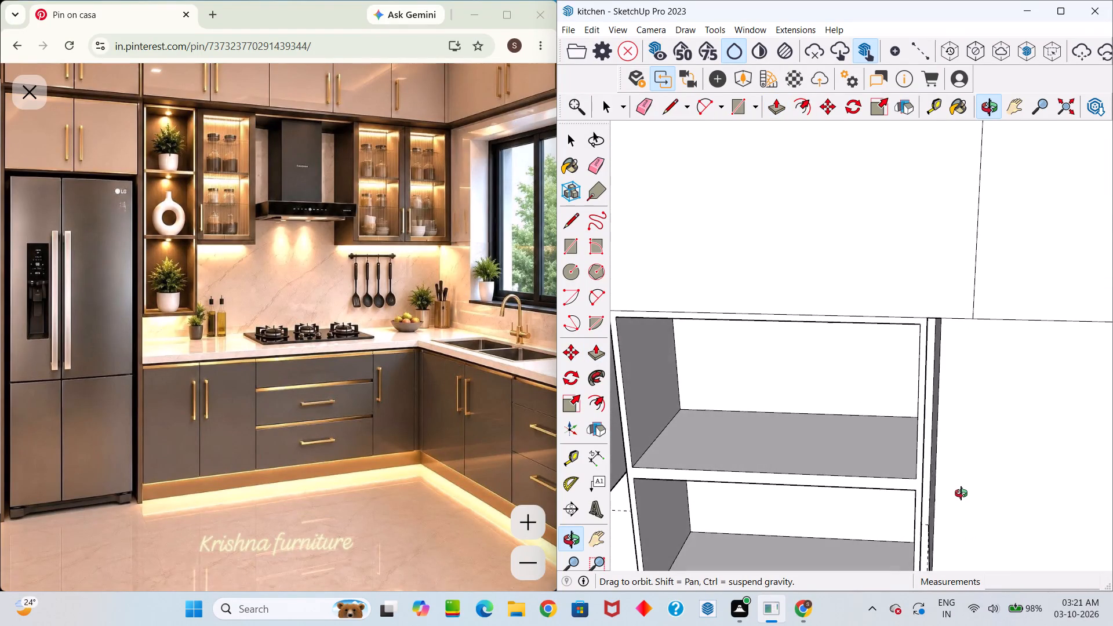
middle_drag(961, 493, 965, 489)
middle_drag(965, 489, 965, 484)
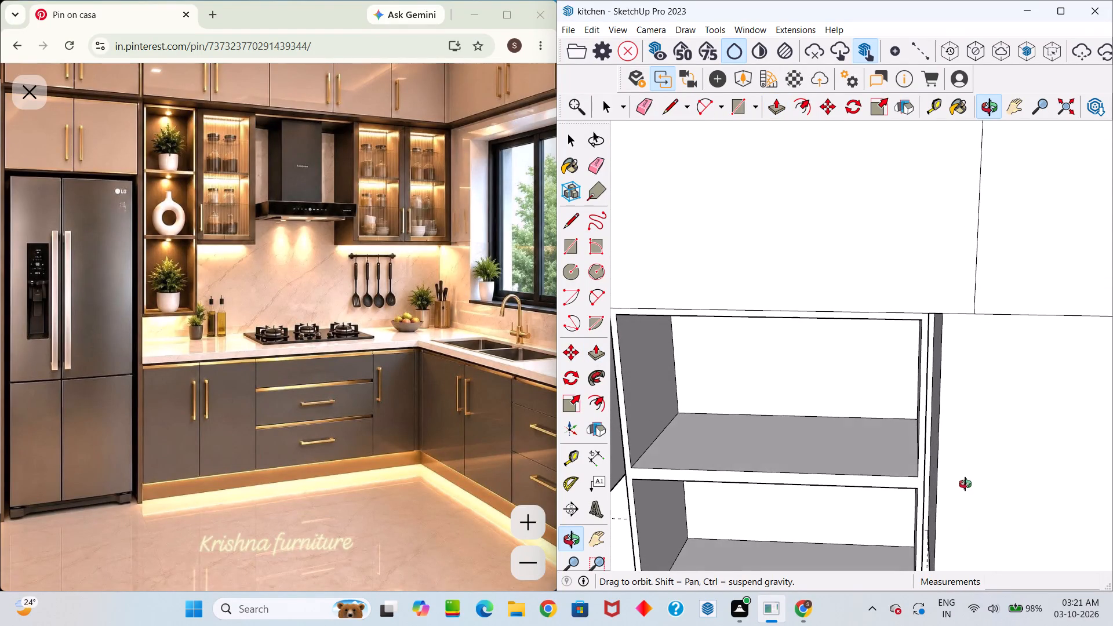
middle_drag(965, 484, 965, 478)
scroll(933, 406, up, 5)
scroll(911, 359, up, 11)
scroll(943, 315, up, 4)
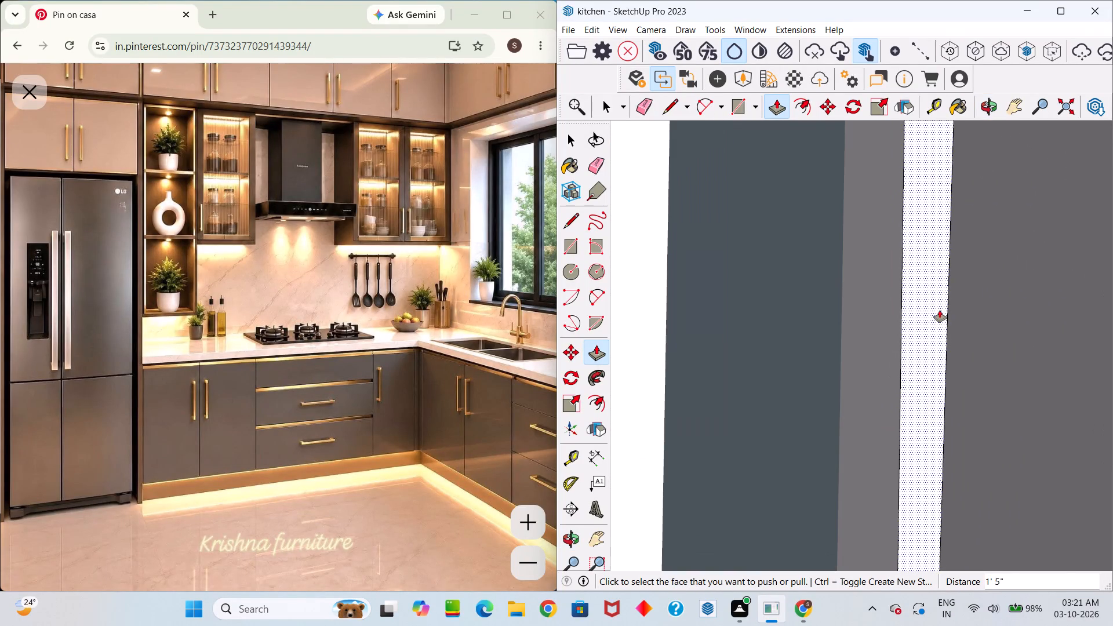
double_click(939, 310)
Push/pull the face at the gap between the open shelf unit and the new cabinet block by 1".
scroll(937, 312, down, 20)
scroll(937, 312, down, 6)
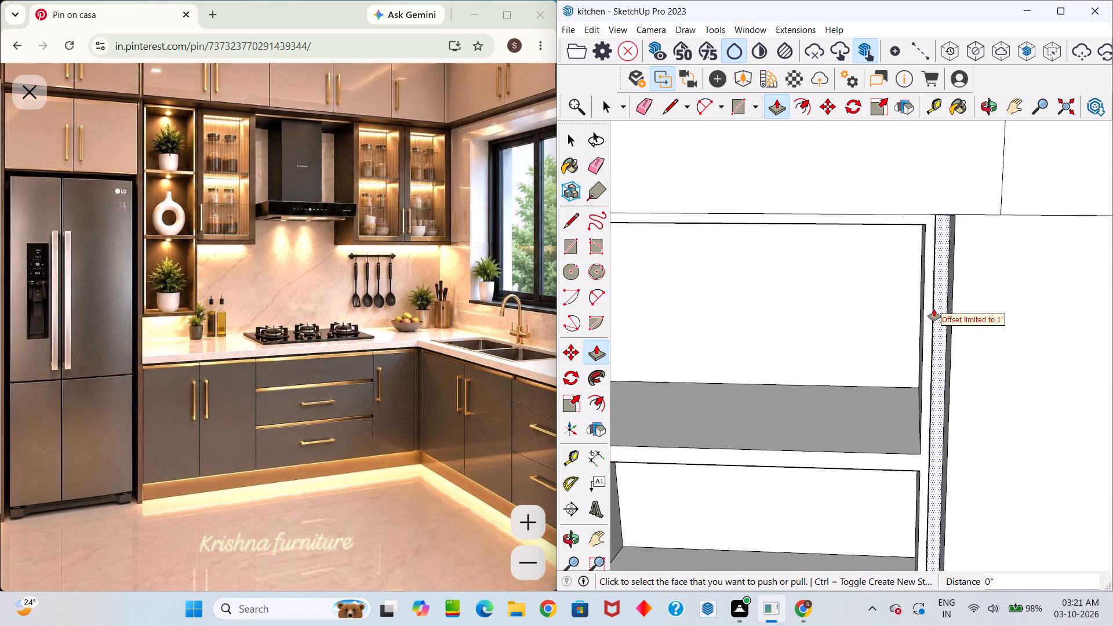
scroll(934, 309, down, 7)
middle_drag(954, 308, 945, 301)
scroll(942, 297, up, 9)
click(937, 286)
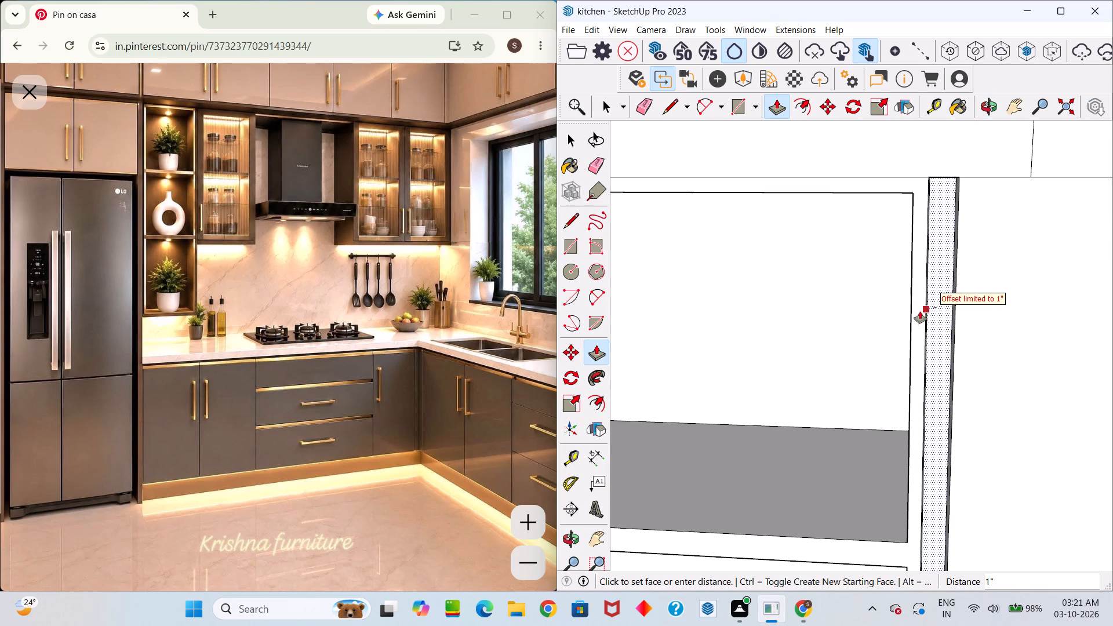
click(919, 312)
Push/pull the face at the gap beside the open shelf unit by 4".
scroll(944, 293, down, 5)
scroll(943, 278, up, 6)
click(945, 262)
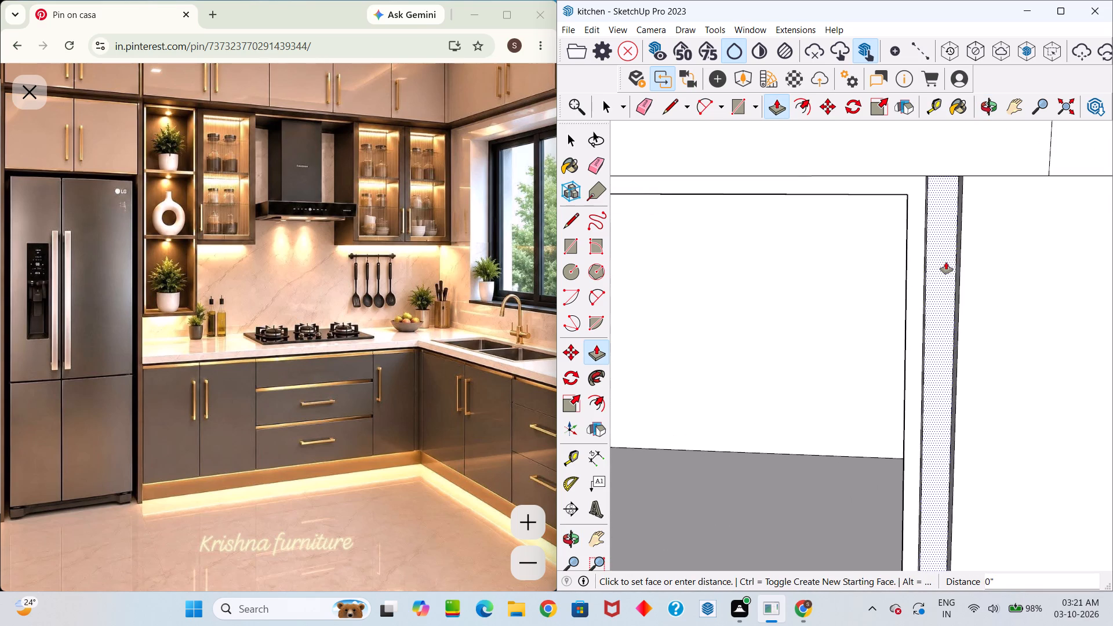
click(924, 278)
scroll(923, 278, down, 12)
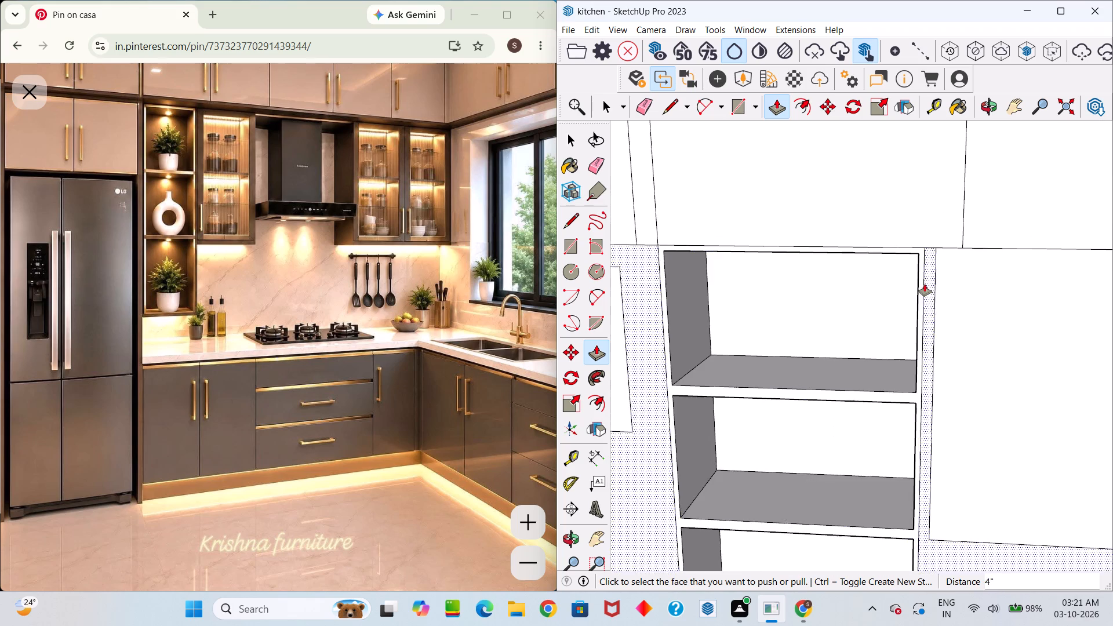
Undo the last 4" push/pull on the face beside the open shelf unit on the hood wall.
middle_drag(954, 276, 918, 221)
scroll(916, 253, down, 10)
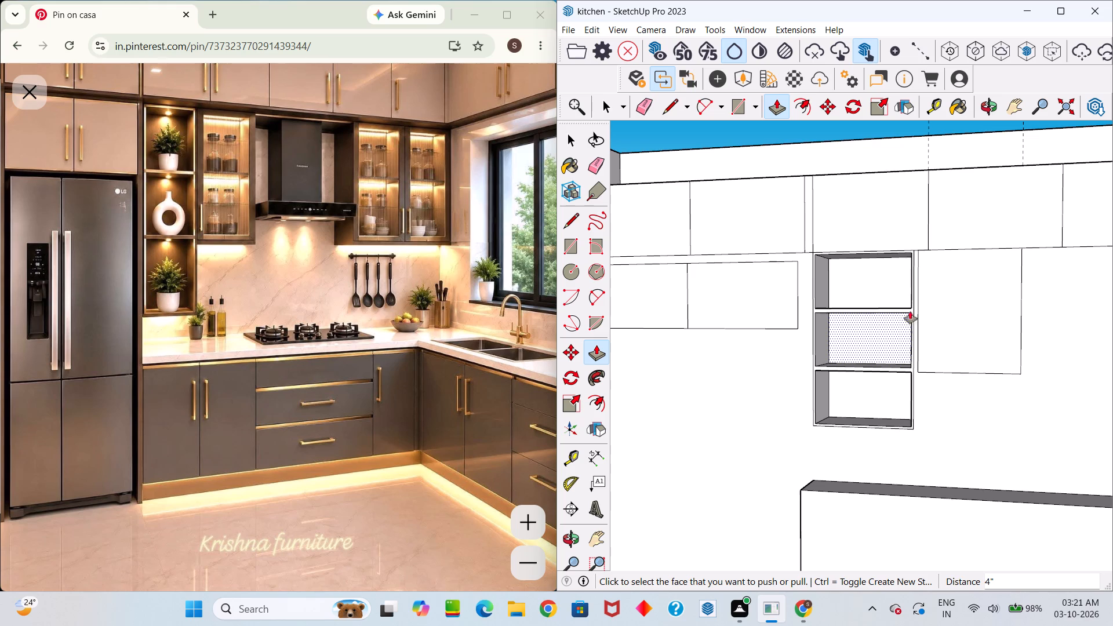
scroll(926, 297, down, 5)
scroll(923, 339, up, 19)
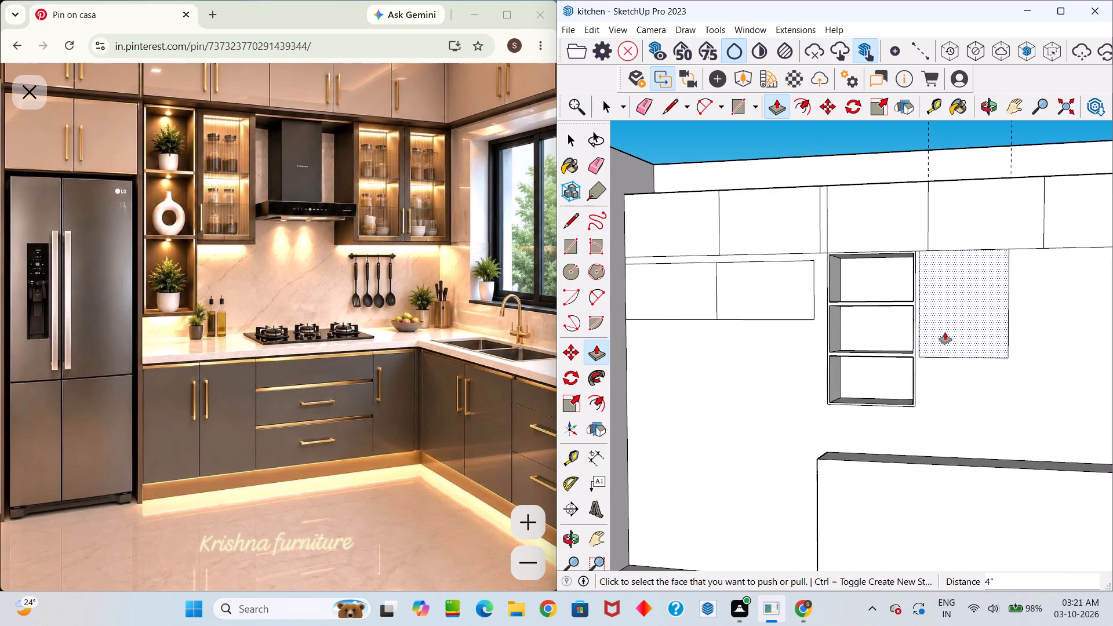
middle_drag(944, 338, 940, 440)
scroll(945, 427, up, 1)
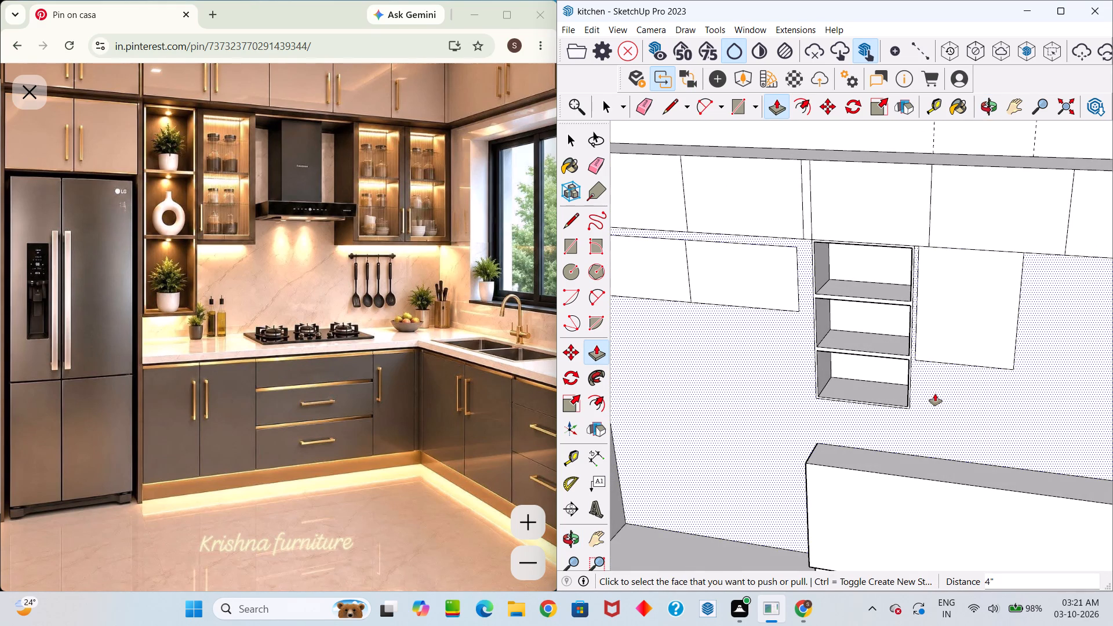
key(space)
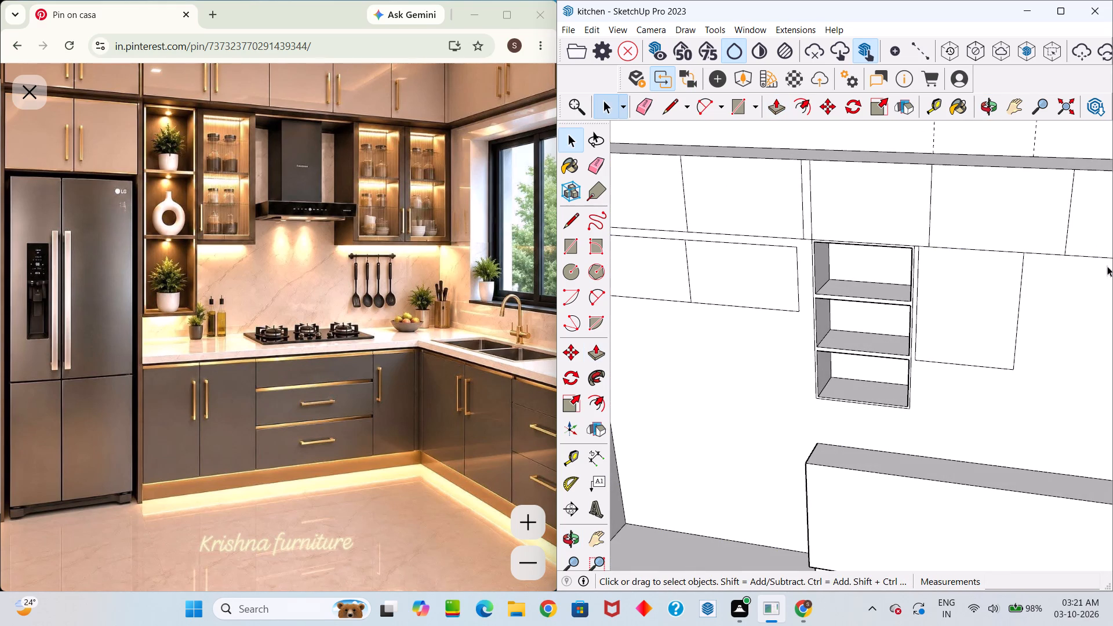
middle_drag(1036, 369, 1074, 610)
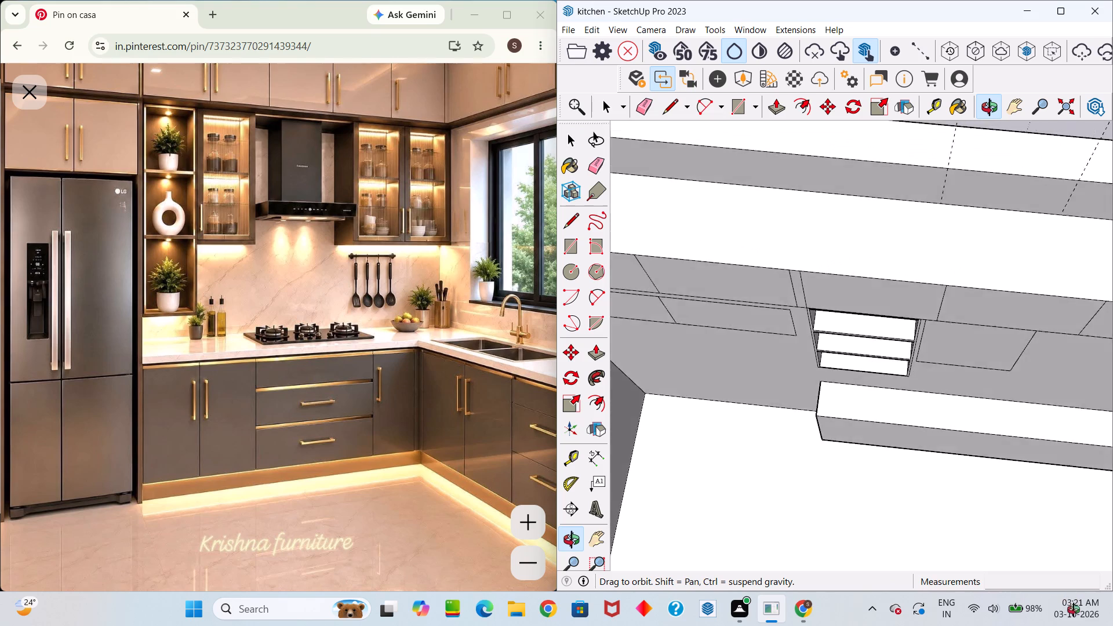
middle_drag(1074, 610, 905, 373)
scroll(924, 406, up, 11)
middle_drag(910, 357, 758, 194)
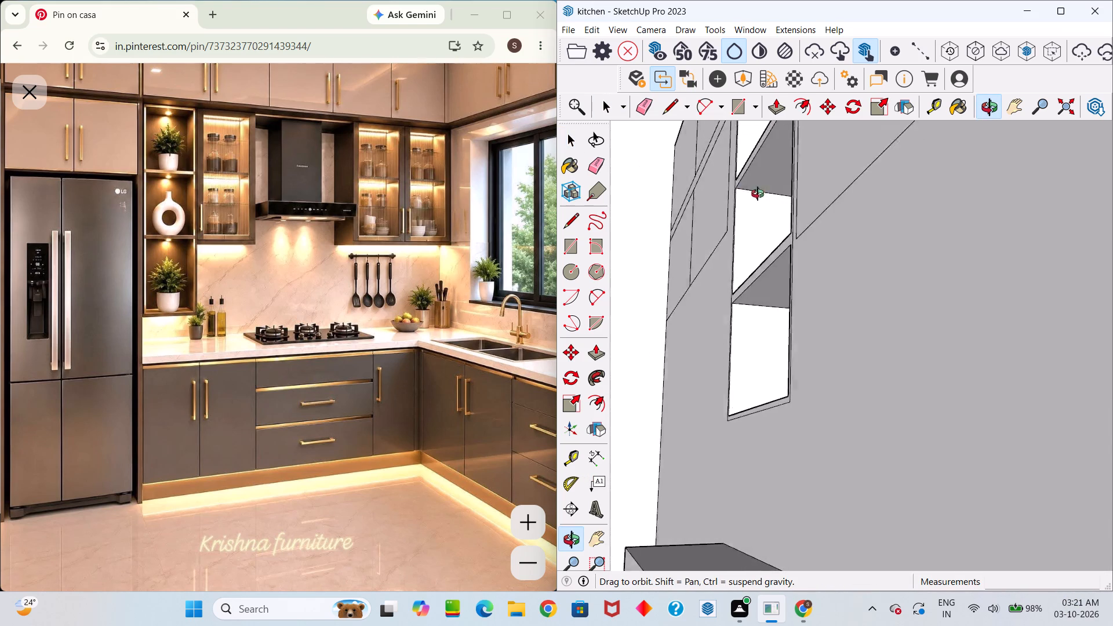
middle_drag(758, 194, 846, 228)
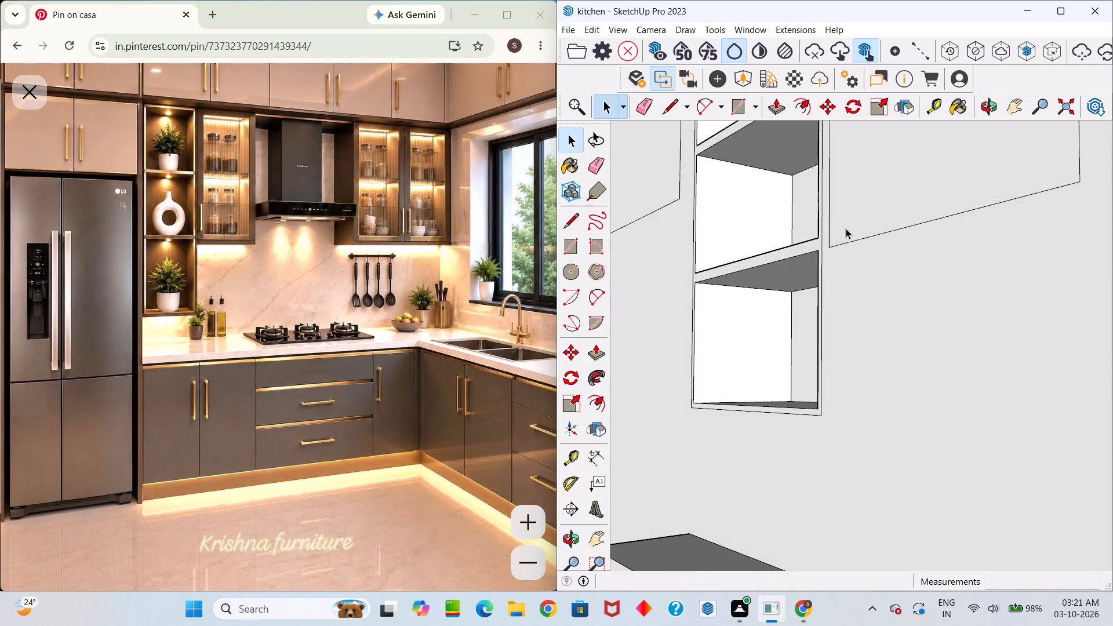
key(ctrl+z)
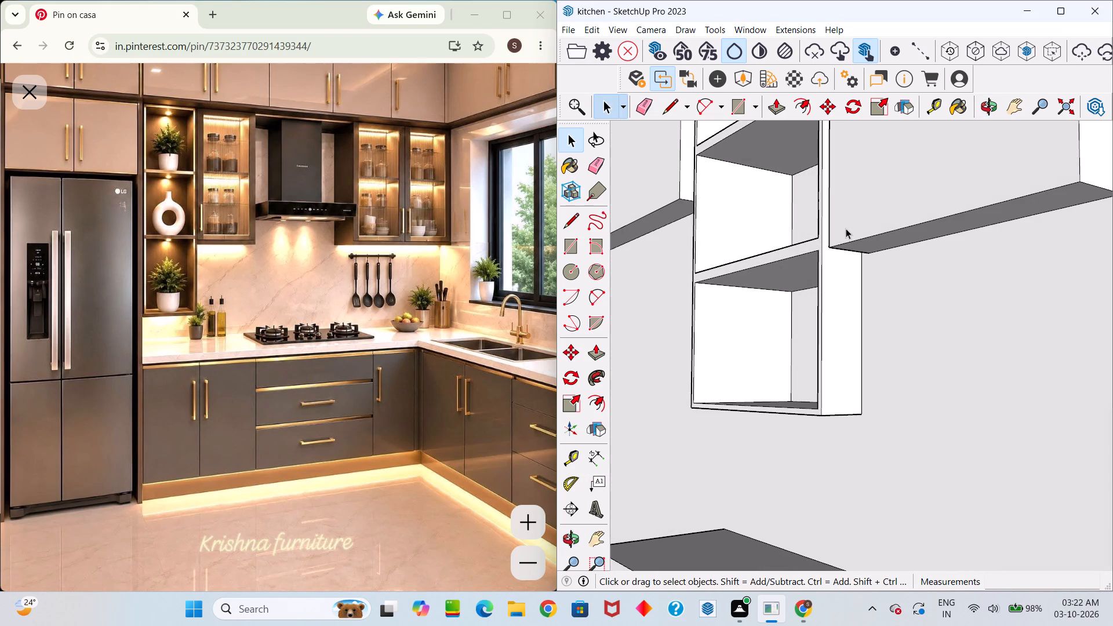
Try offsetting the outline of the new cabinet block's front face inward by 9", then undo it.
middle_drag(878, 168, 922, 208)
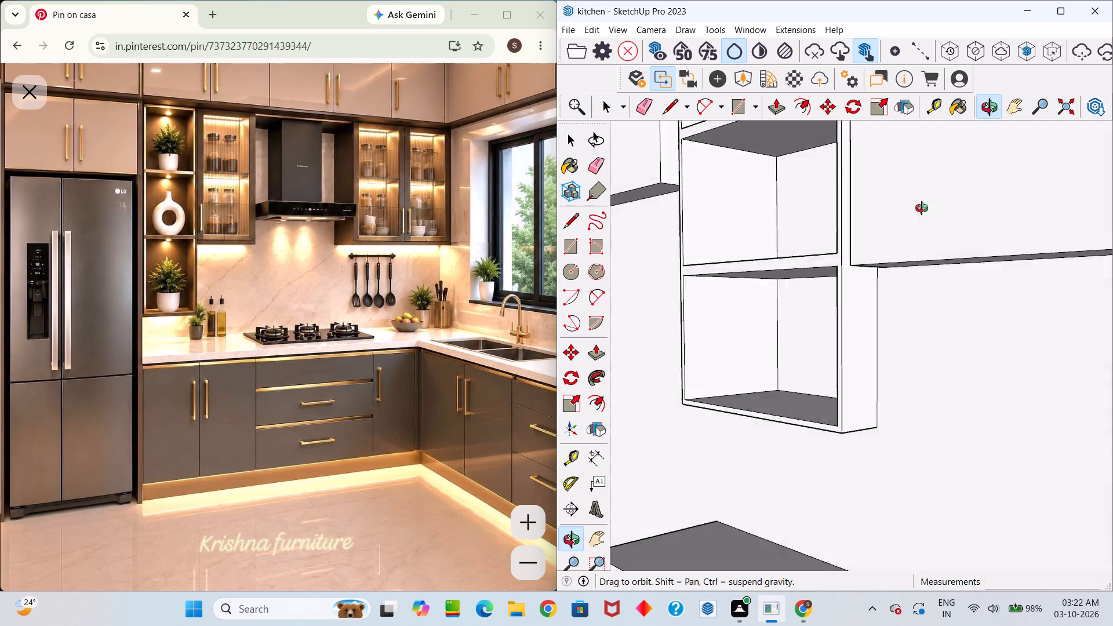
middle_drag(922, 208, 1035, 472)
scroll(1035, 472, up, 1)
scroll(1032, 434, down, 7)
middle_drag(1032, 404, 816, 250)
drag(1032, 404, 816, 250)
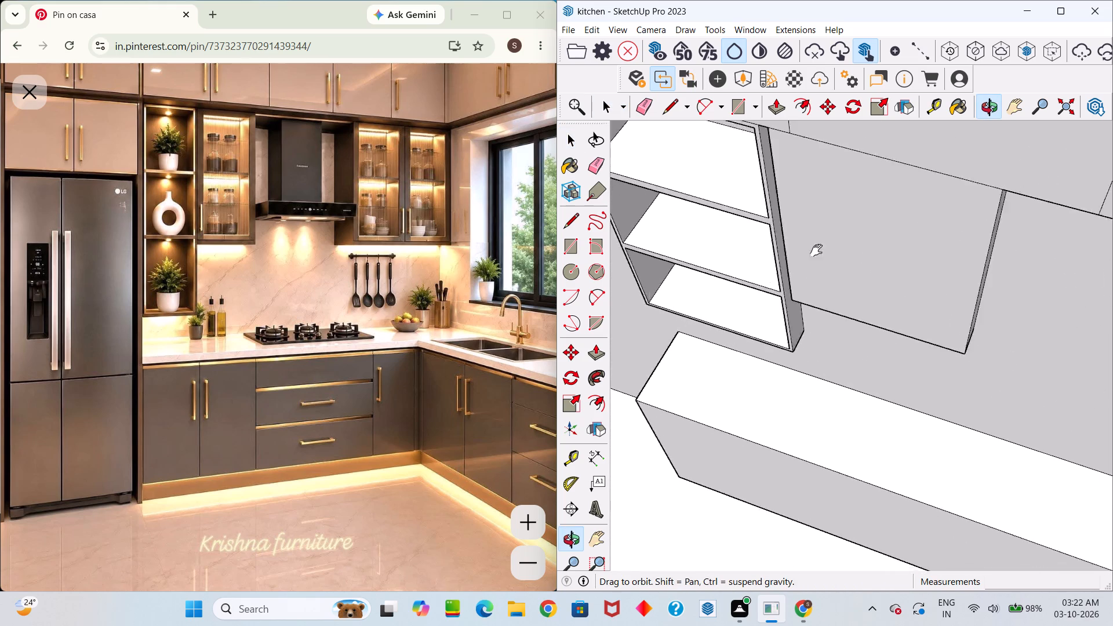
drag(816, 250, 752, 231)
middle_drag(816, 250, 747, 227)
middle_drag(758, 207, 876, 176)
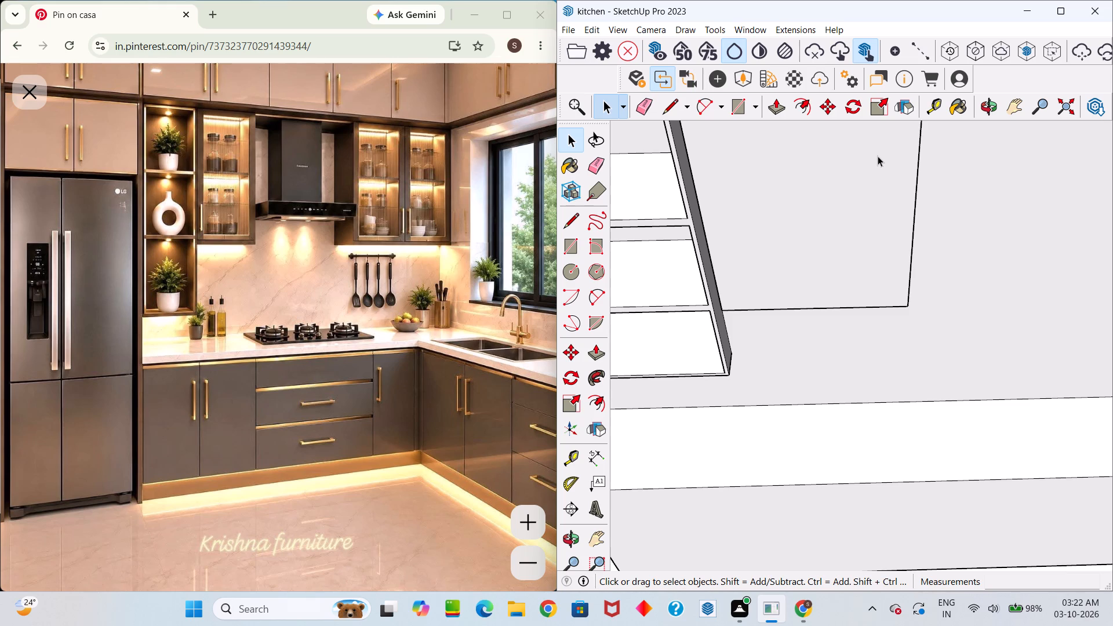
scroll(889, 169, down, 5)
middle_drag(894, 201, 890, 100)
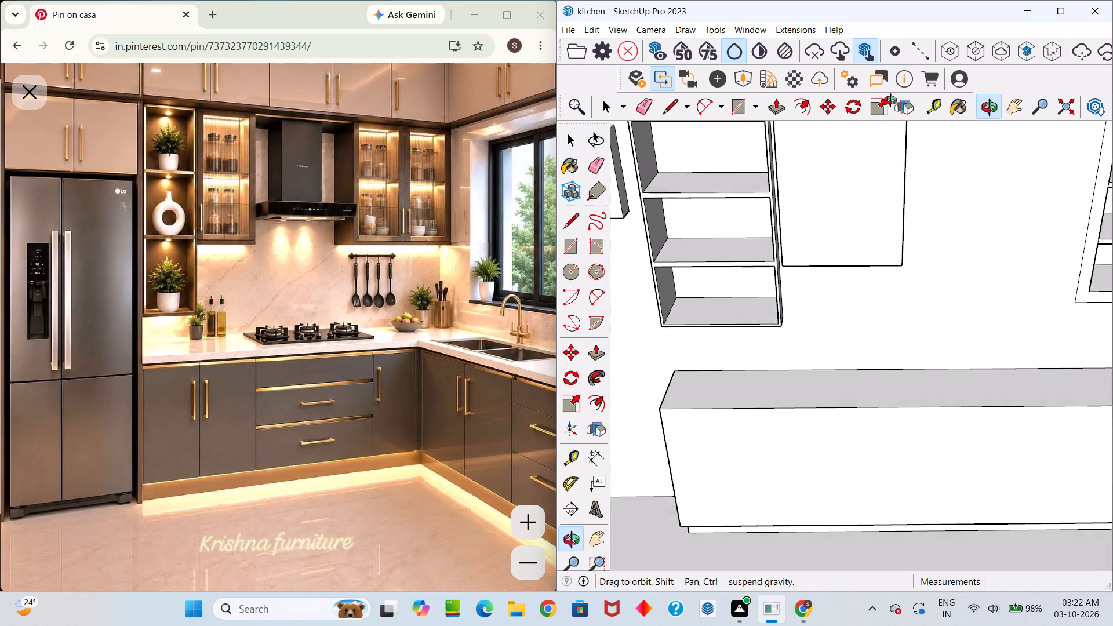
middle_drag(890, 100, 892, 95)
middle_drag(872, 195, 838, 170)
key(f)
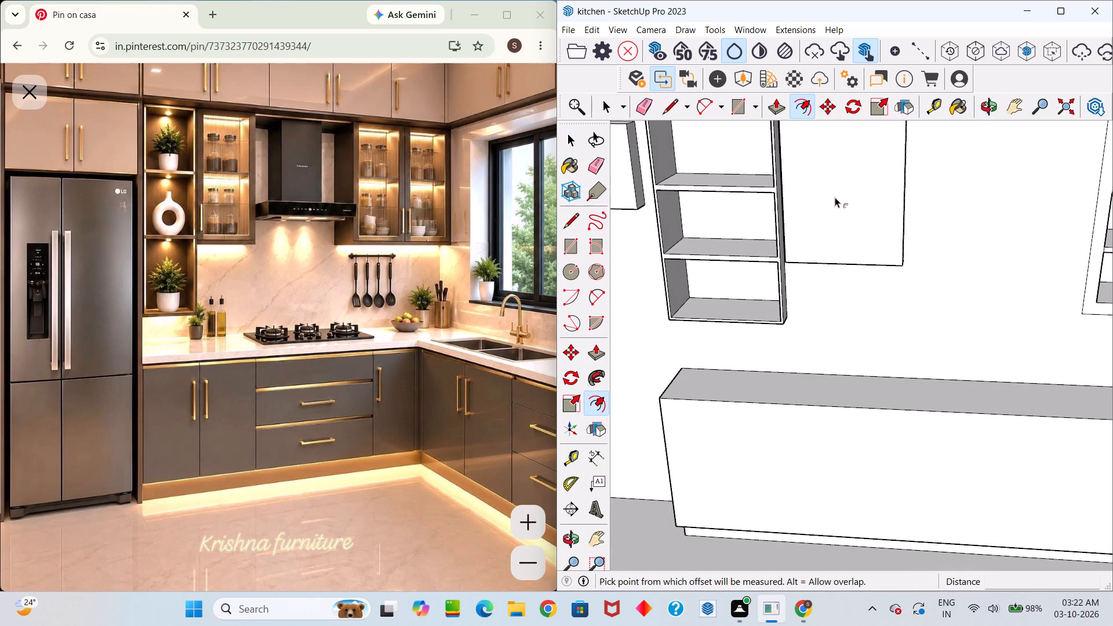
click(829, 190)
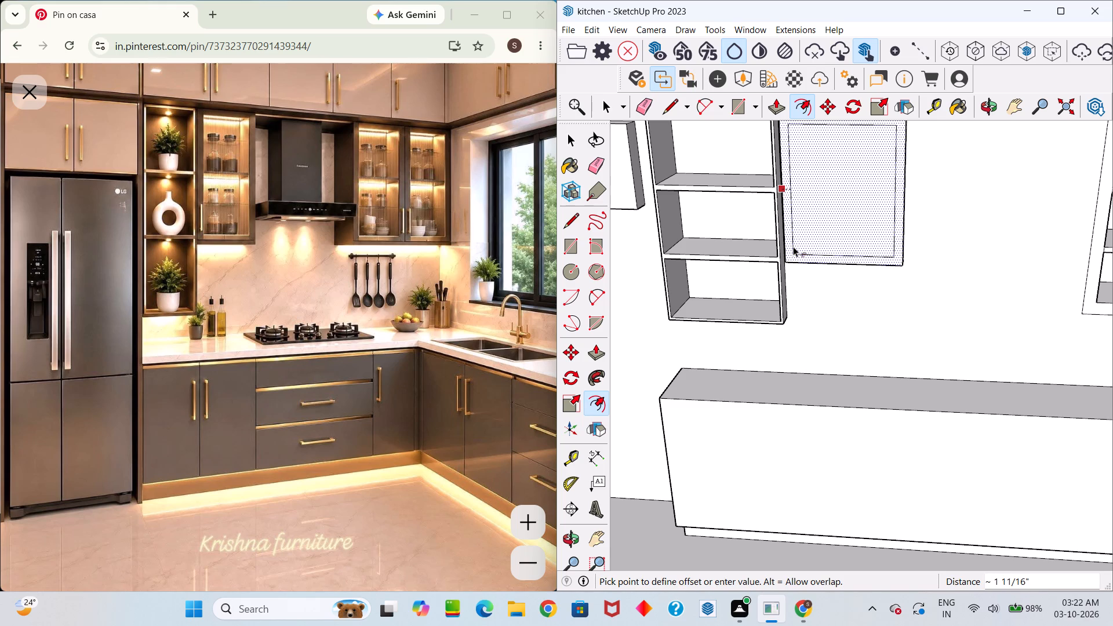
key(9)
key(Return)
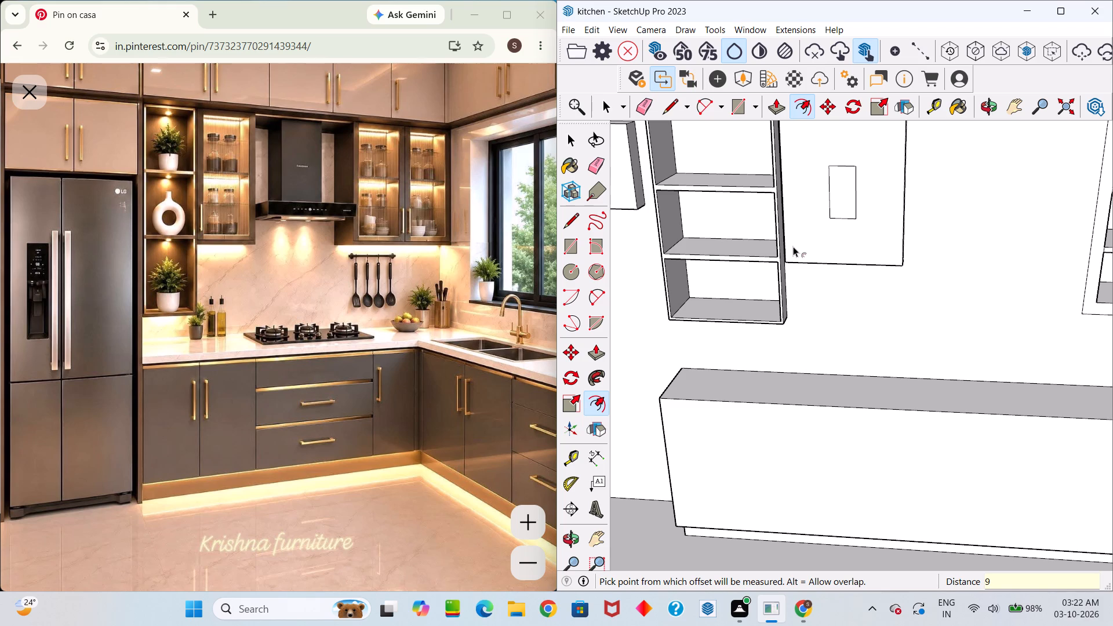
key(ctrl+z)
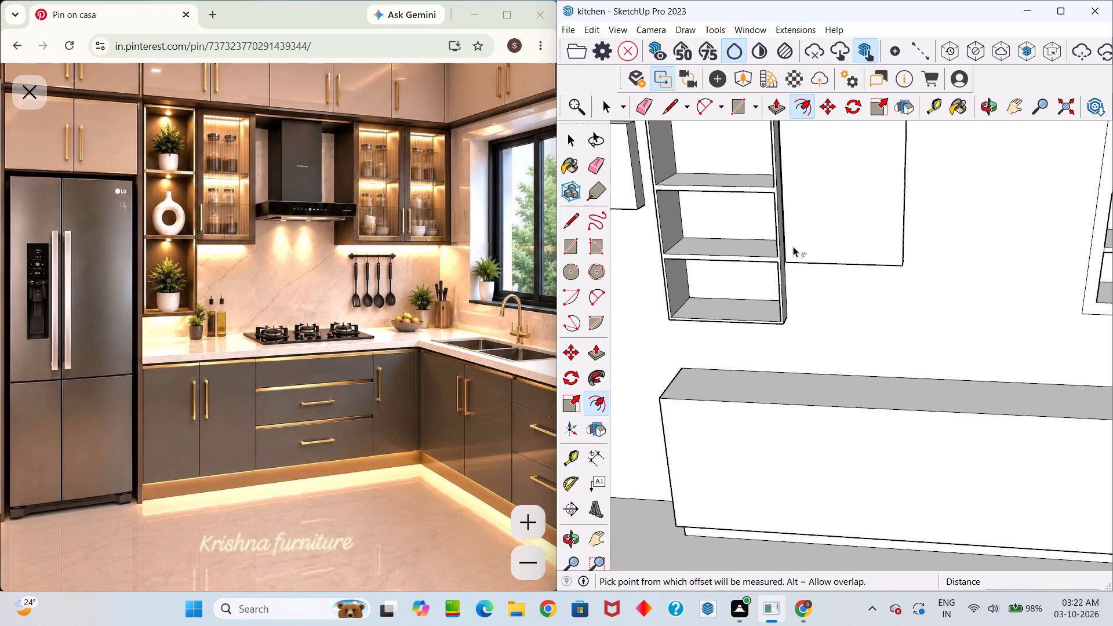
Offset the outline of the front face of the cabinet block beside the open shelf unit inward by 2".
click(793, 246)
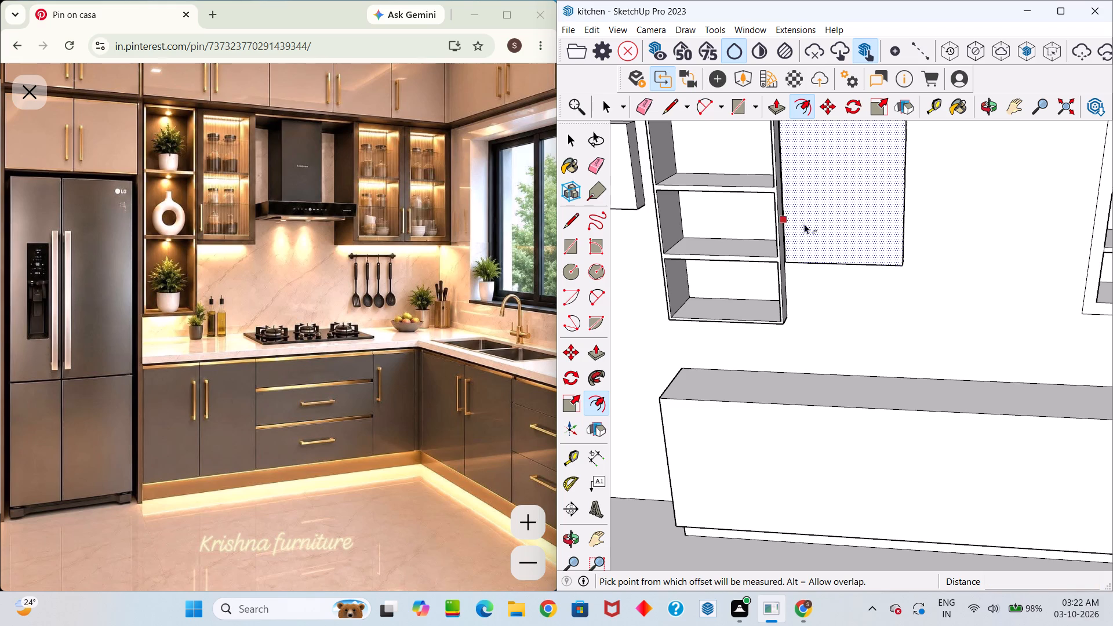
click(825, 209)
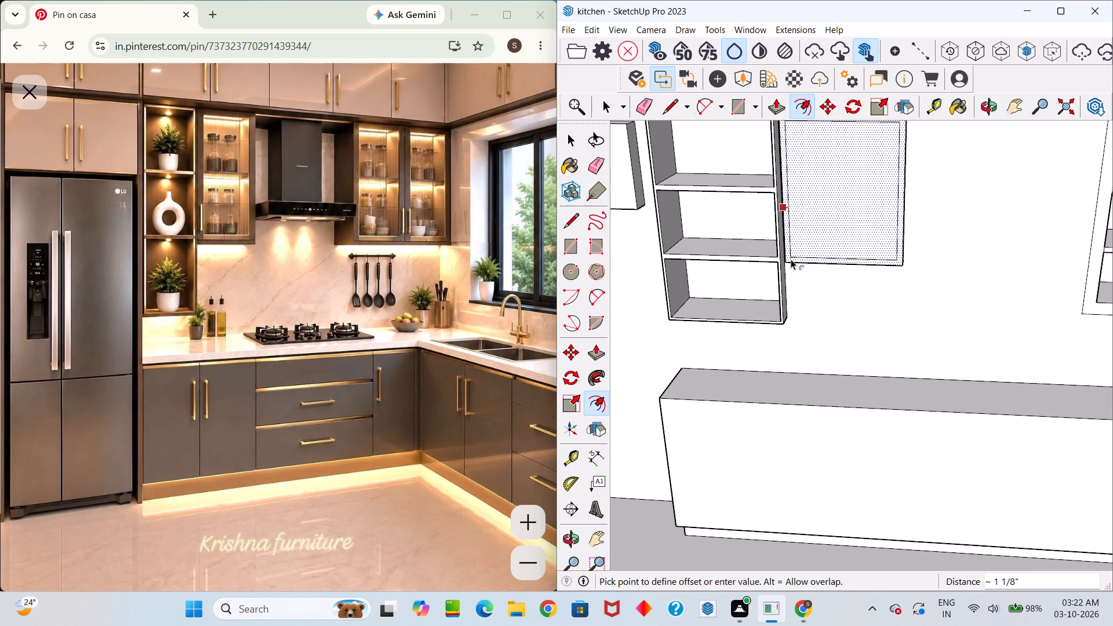
key(2)
key(Return)
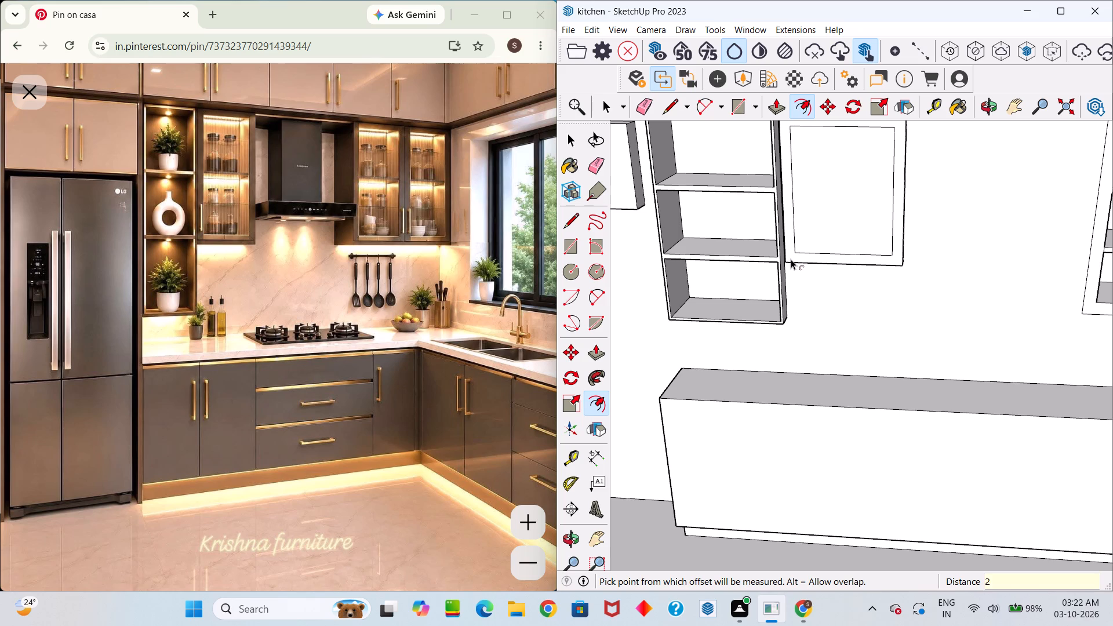
Copy the inset rectangle's bottom edge up to its top edge and divide the spacing with /2 for a horizontal centre line.
scroll(876, 224, down, 6)
middle_drag(869, 234, 876, 270)
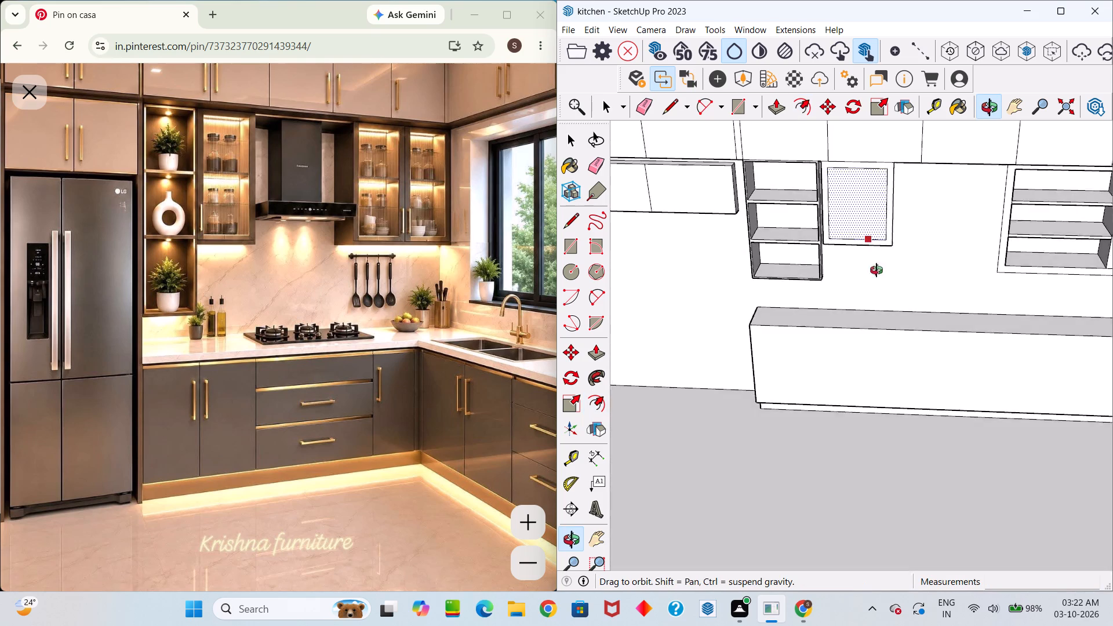
middle_drag(876, 270, 876, 312)
scroll(885, 280, up, 5)
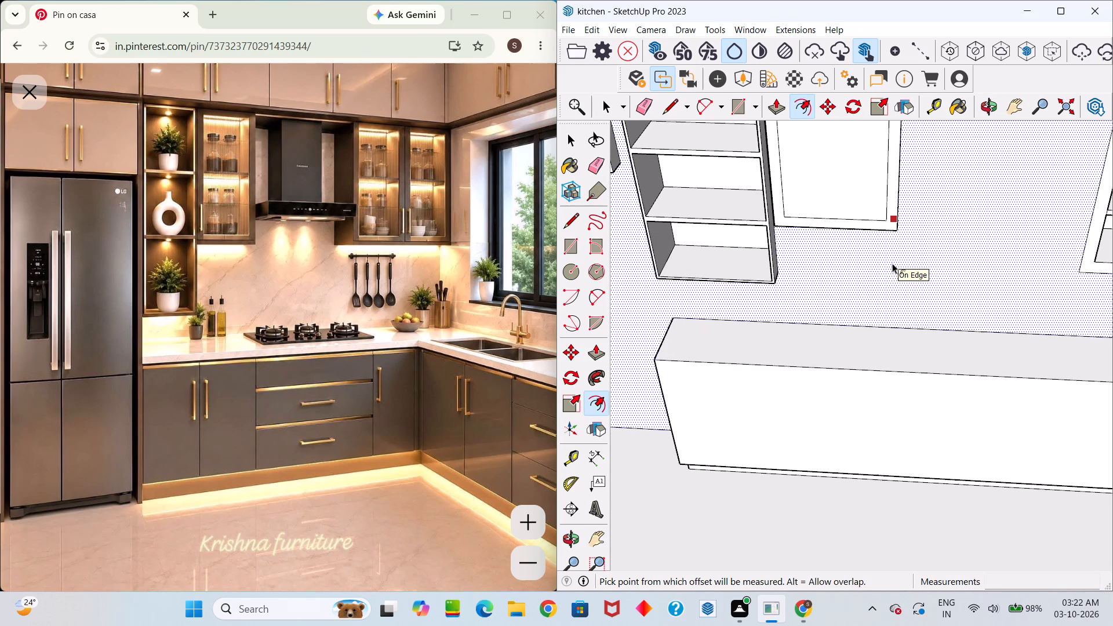
scroll(907, 250, down, 6)
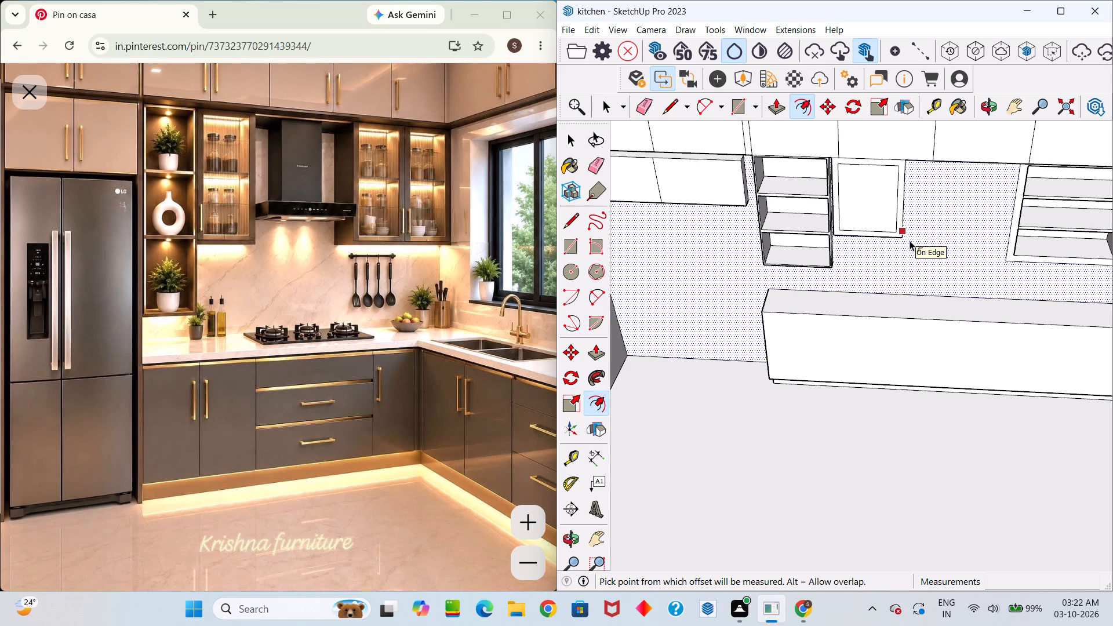
middle_drag(910, 241, 946, 319)
drag(910, 241, 946, 319)
scroll(946, 319, down, 1)
middle_drag(951, 301, 951, 300)
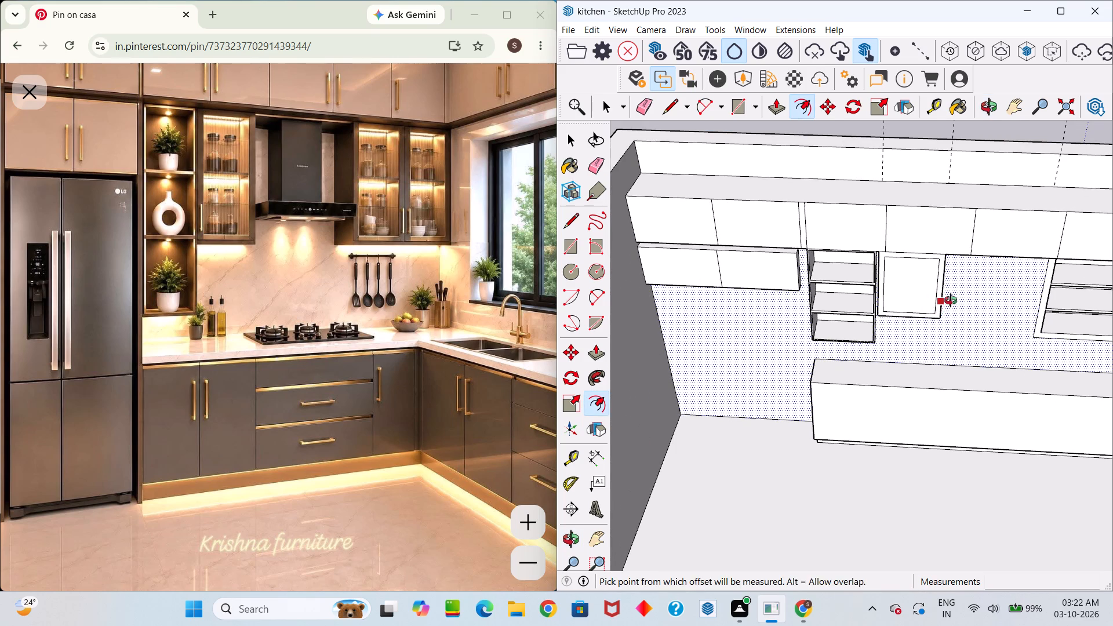
middle_drag(951, 300, 937, 230)
key(space)
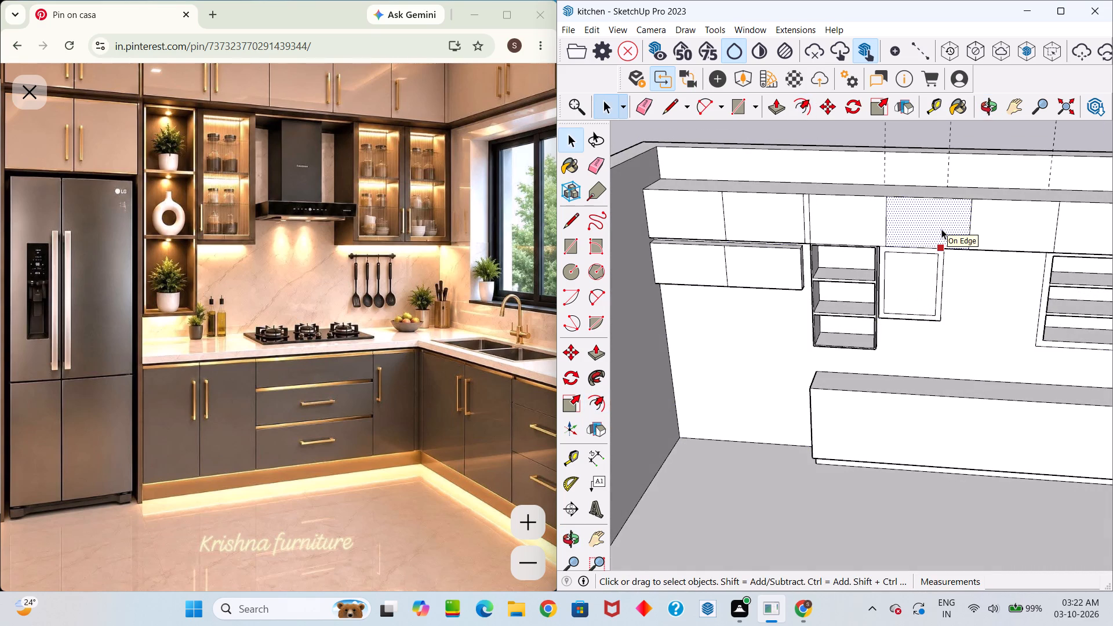
scroll(948, 297, up, 7)
middle_drag(886, 333, 889, 302)
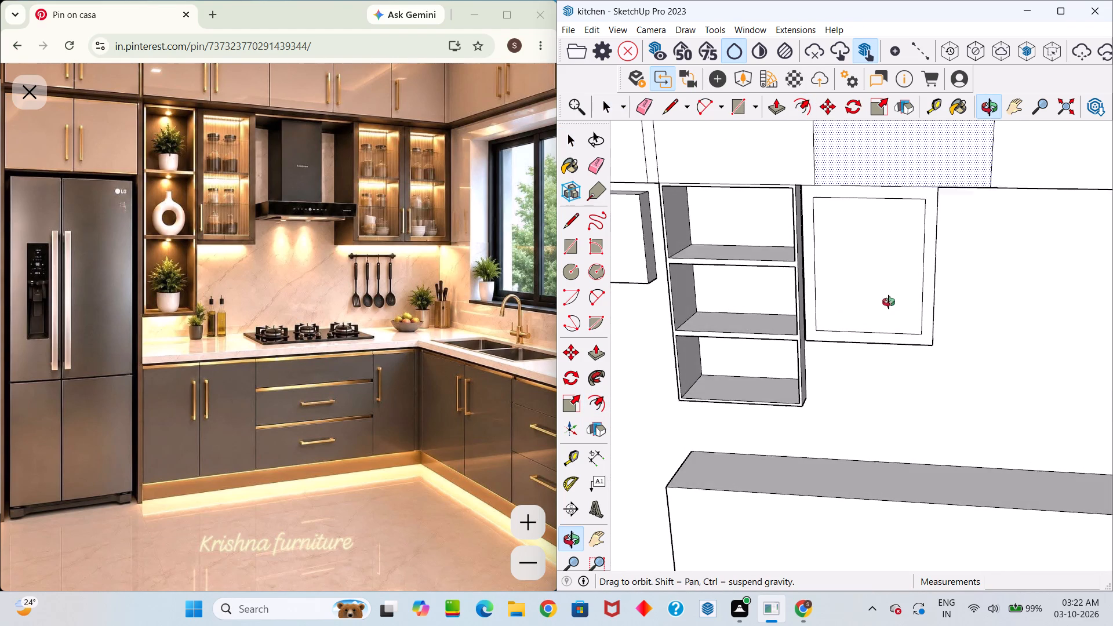
middle_drag(889, 302, 852, 243)
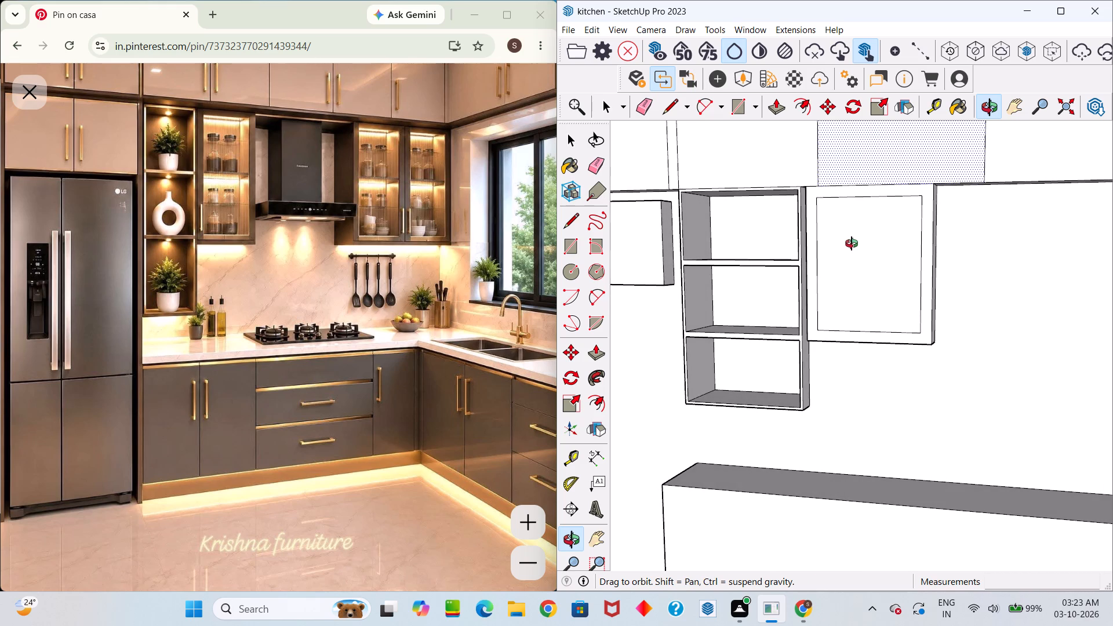
middle_drag(852, 243, 849, 244)
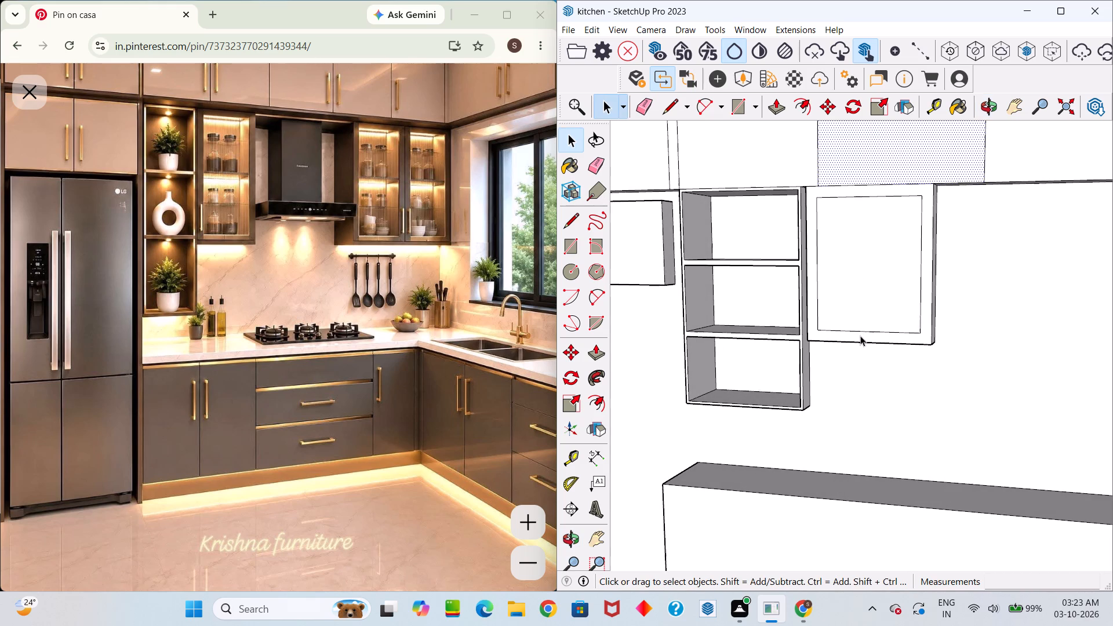
click(864, 330)
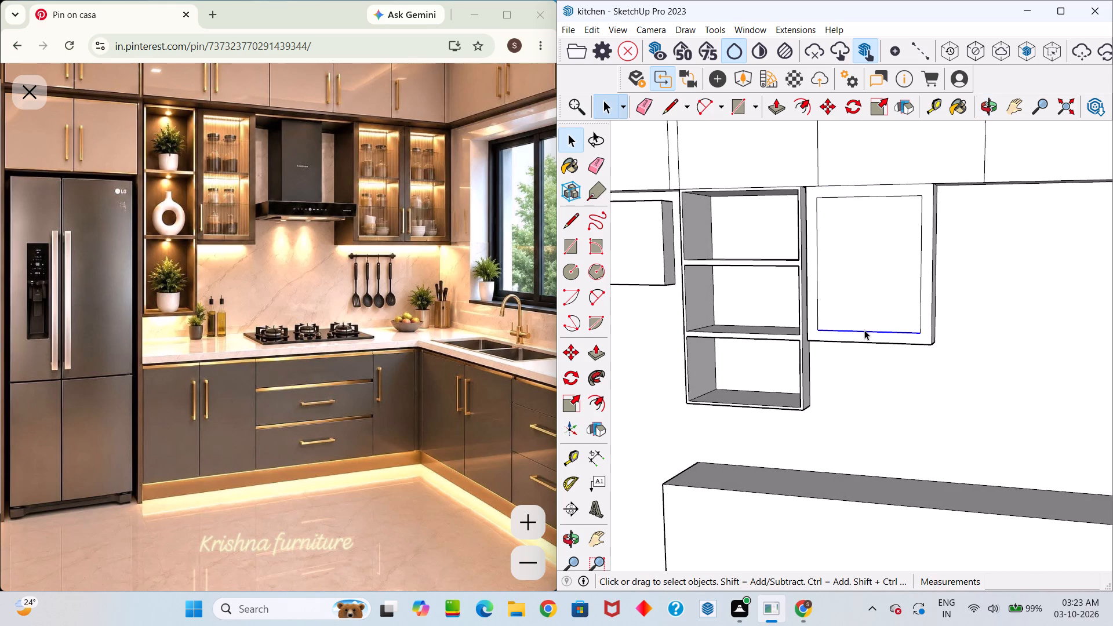
key(m)
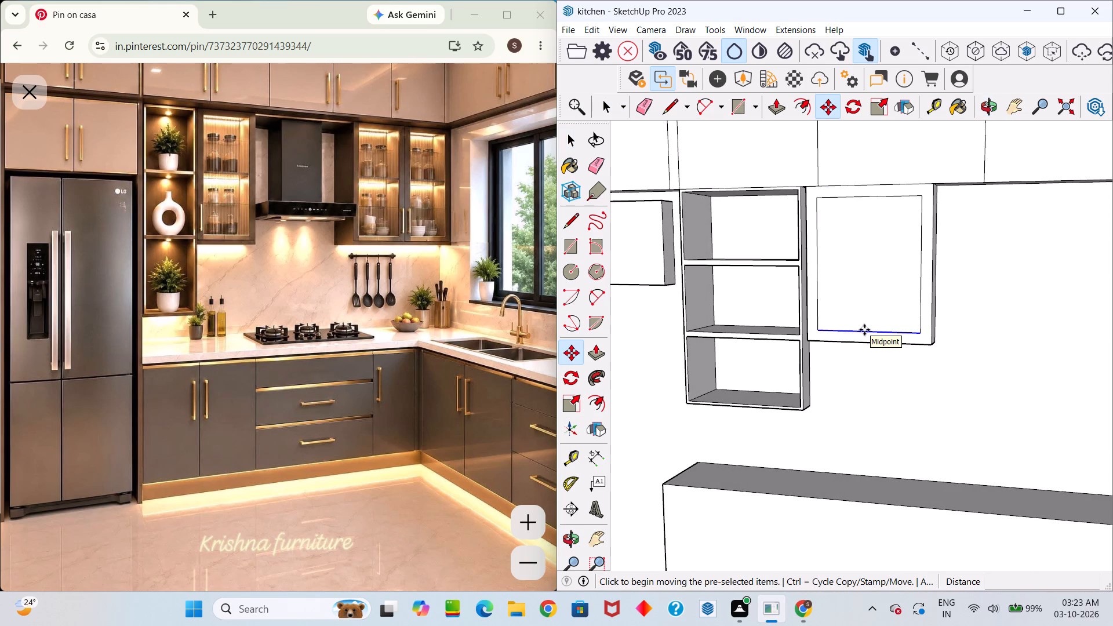
click(864, 330)
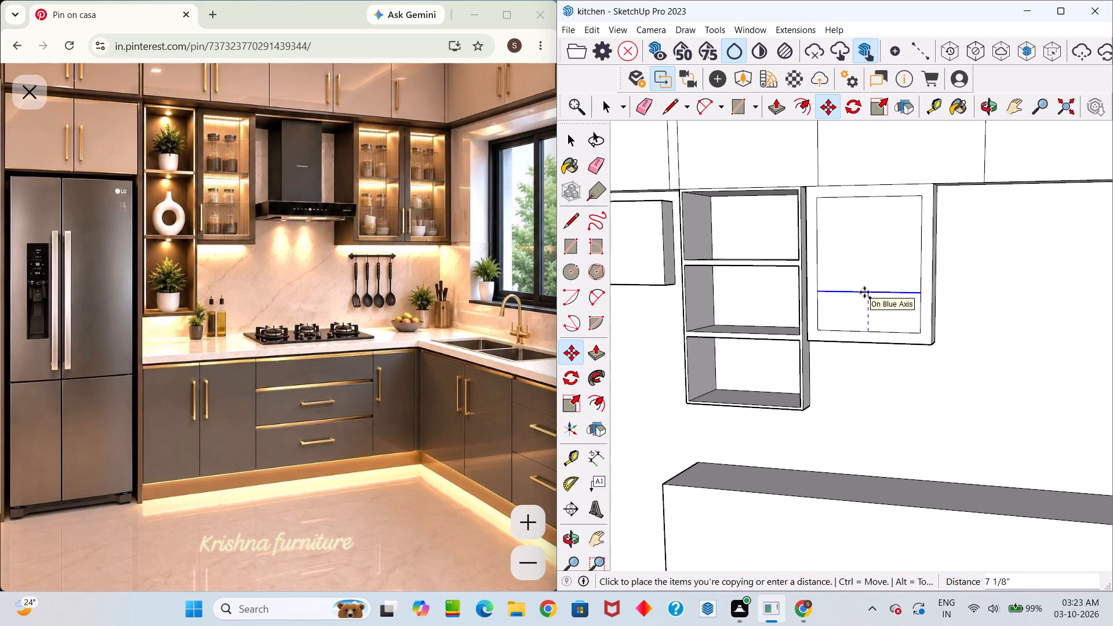
click(867, 197)
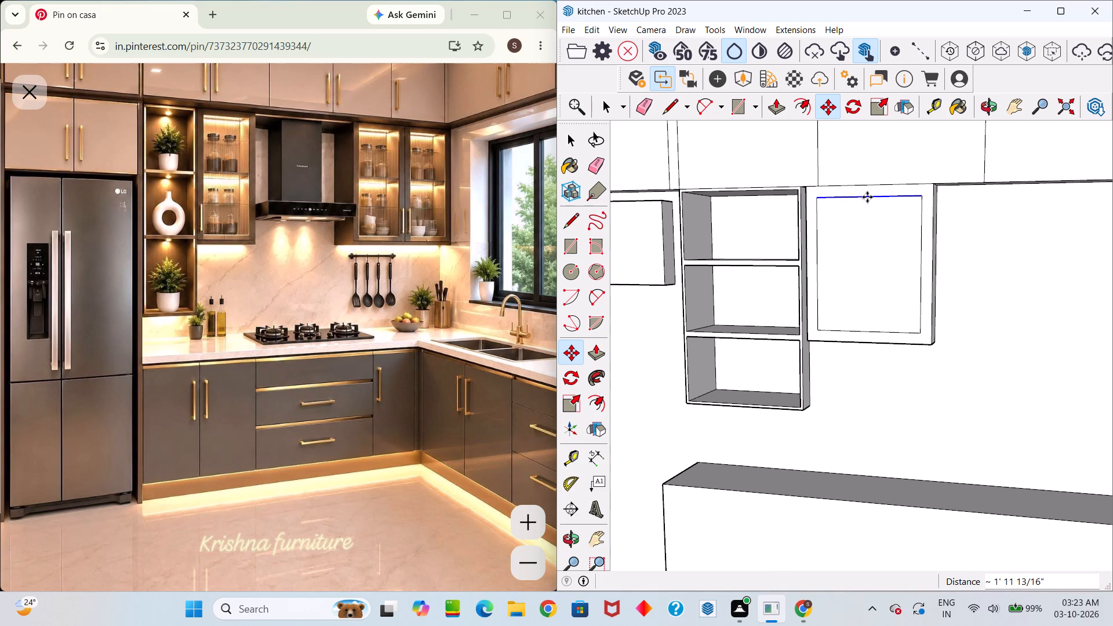
text(/2)
key(Return)
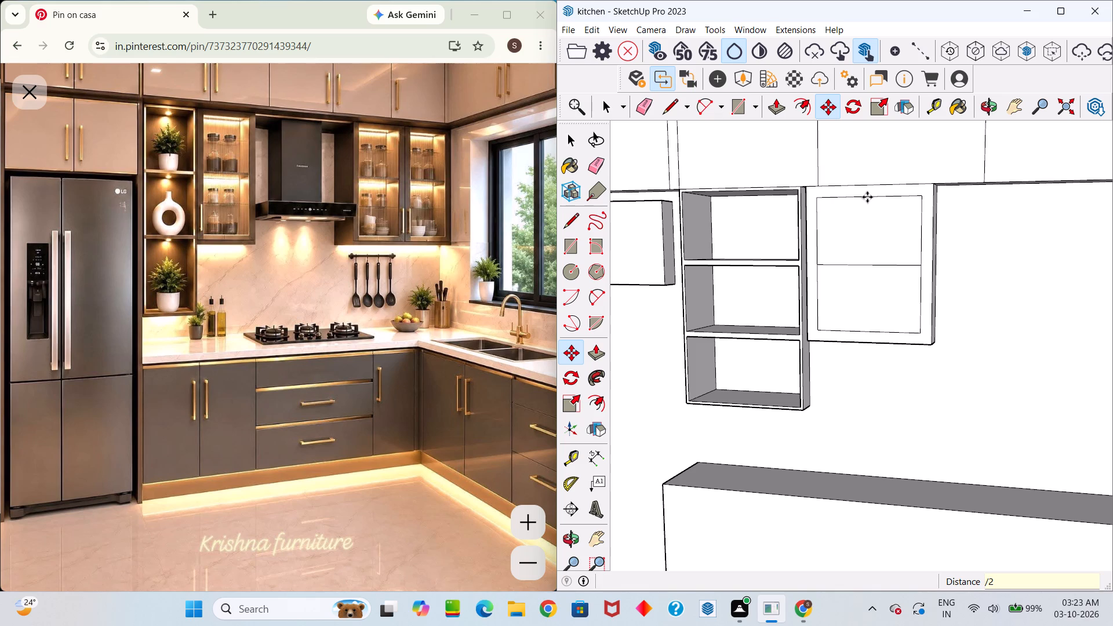
Copy the horizontal centre line of the inset panel 1" upward.
click(874, 261)
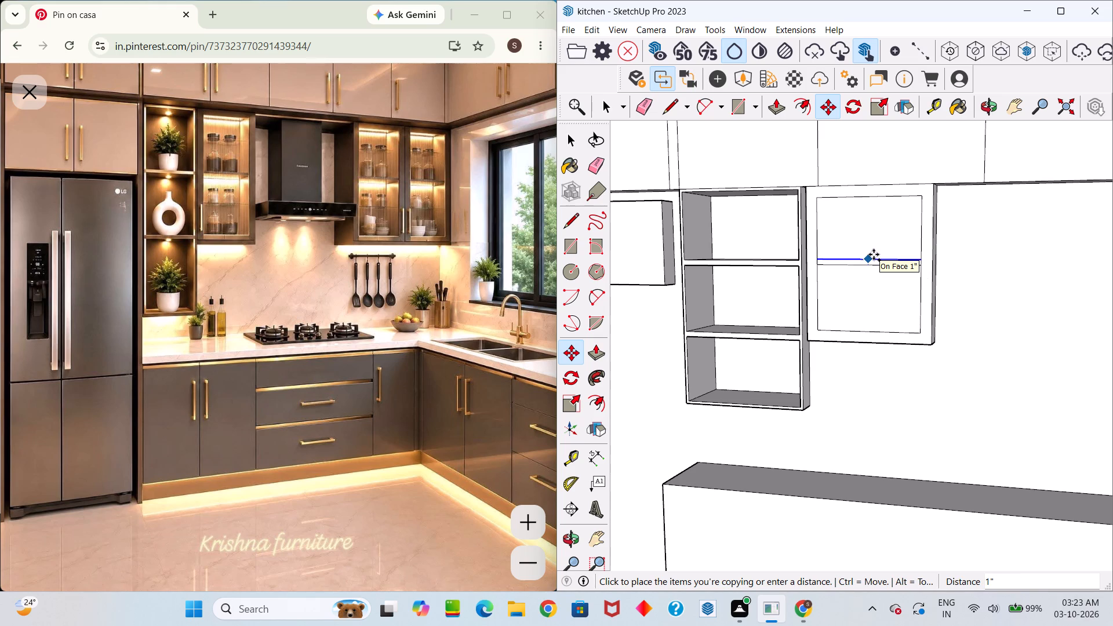
click(874, 254)
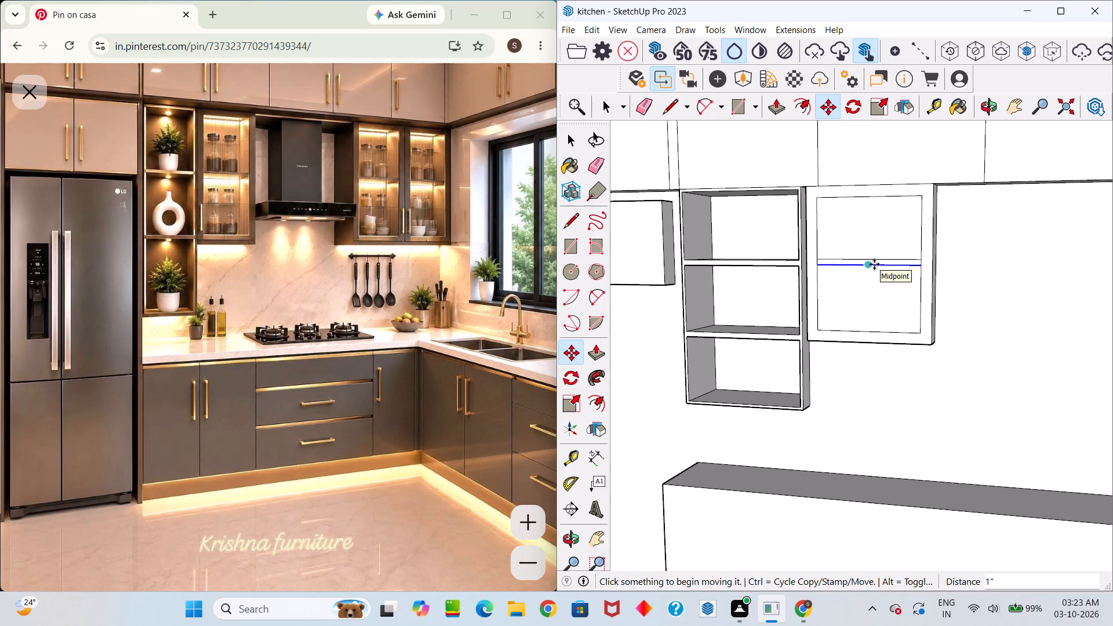
Copy the horizontal centre line of the inset panel 1" downward.
click(874, 264)
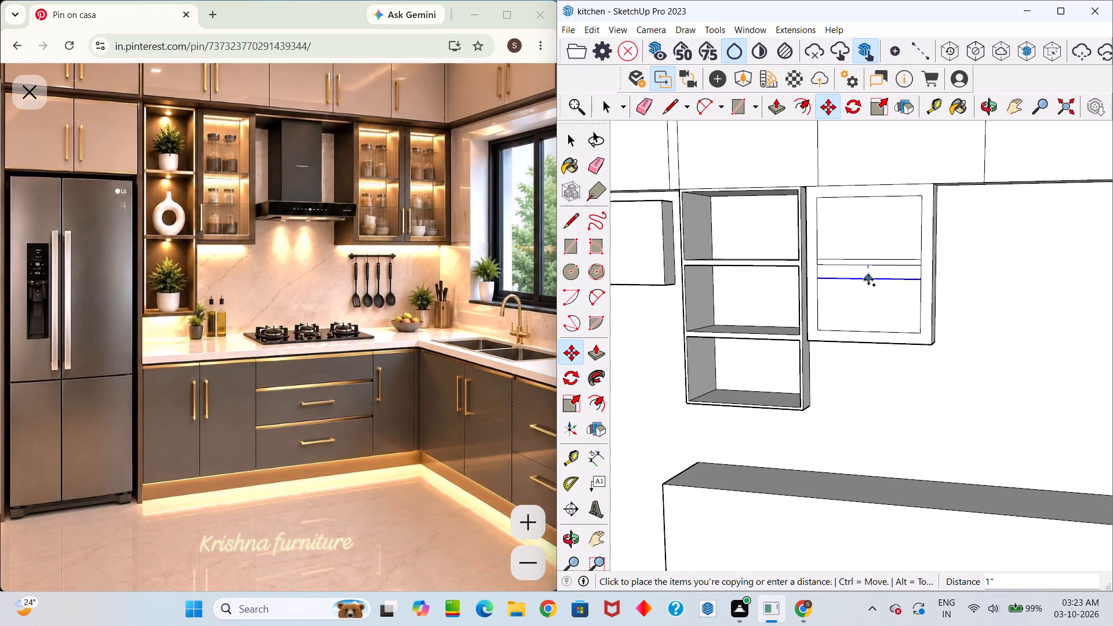
click(869, 275)
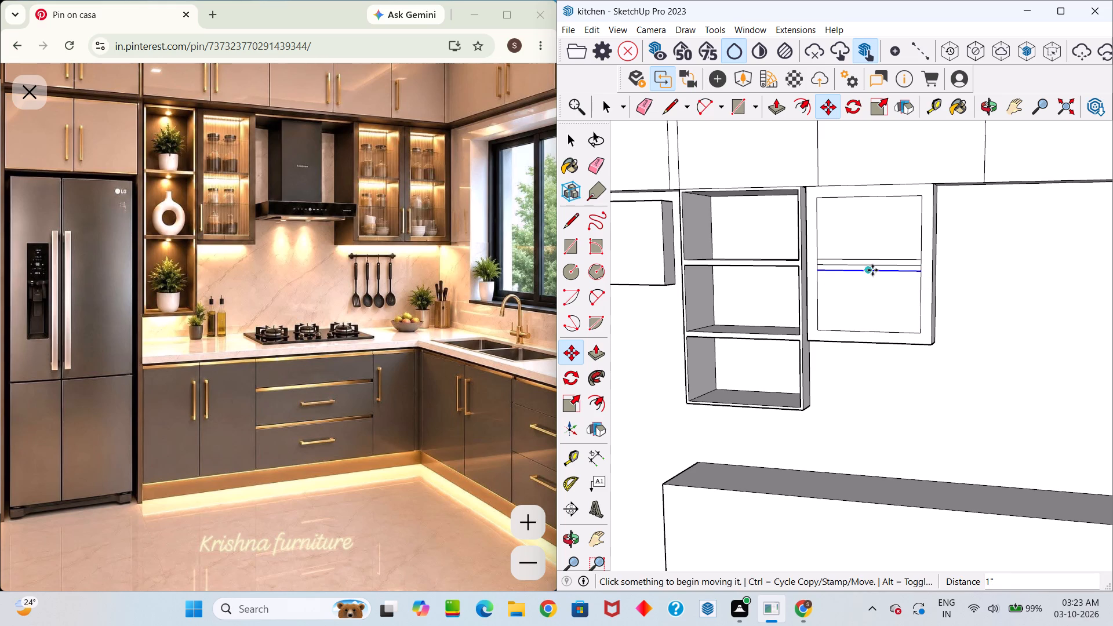
key(space)
Push the upper inset panel back 1" and a further 1', and push the lower inset panel back 1'.
scroll(842, 267, up, 5)
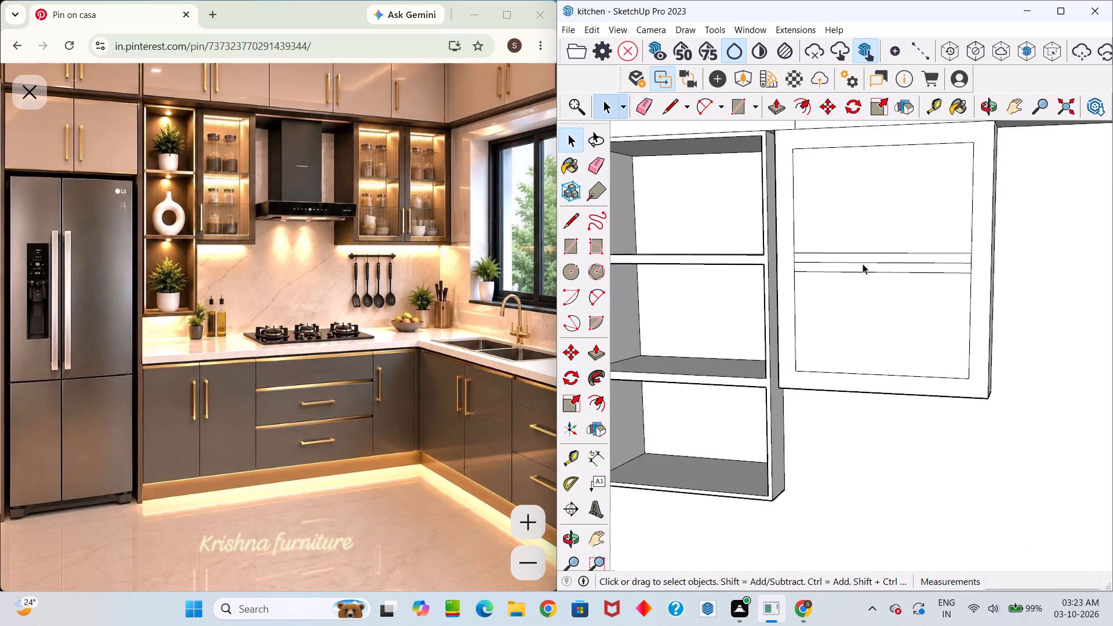
scroll(863, 268, up, 3)
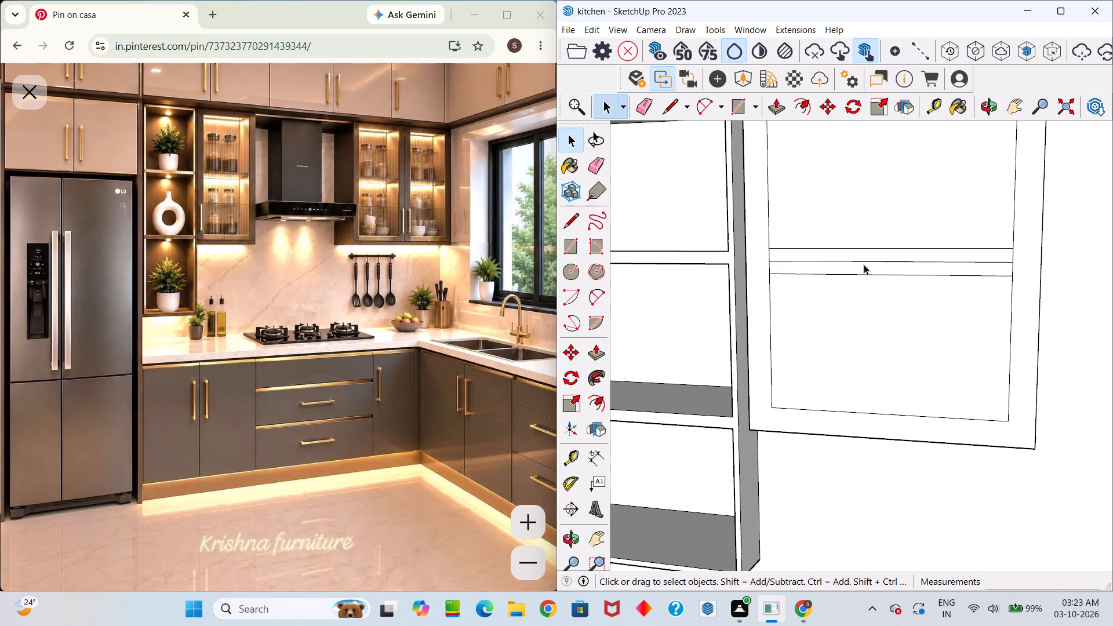
key(p)
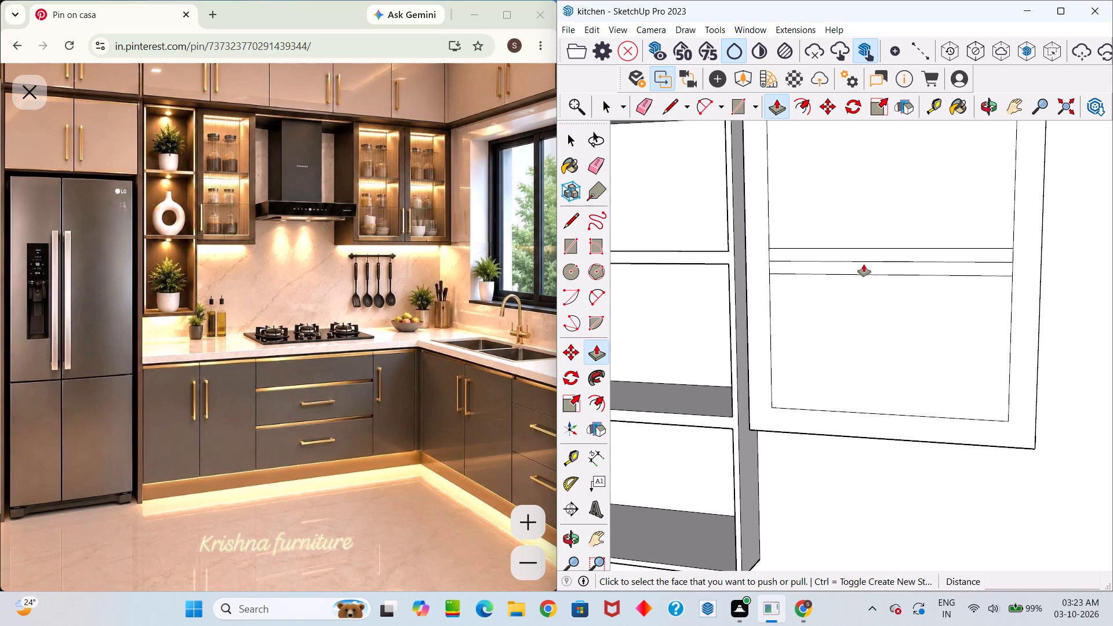
double_click(899, 217)
click(922, 200)
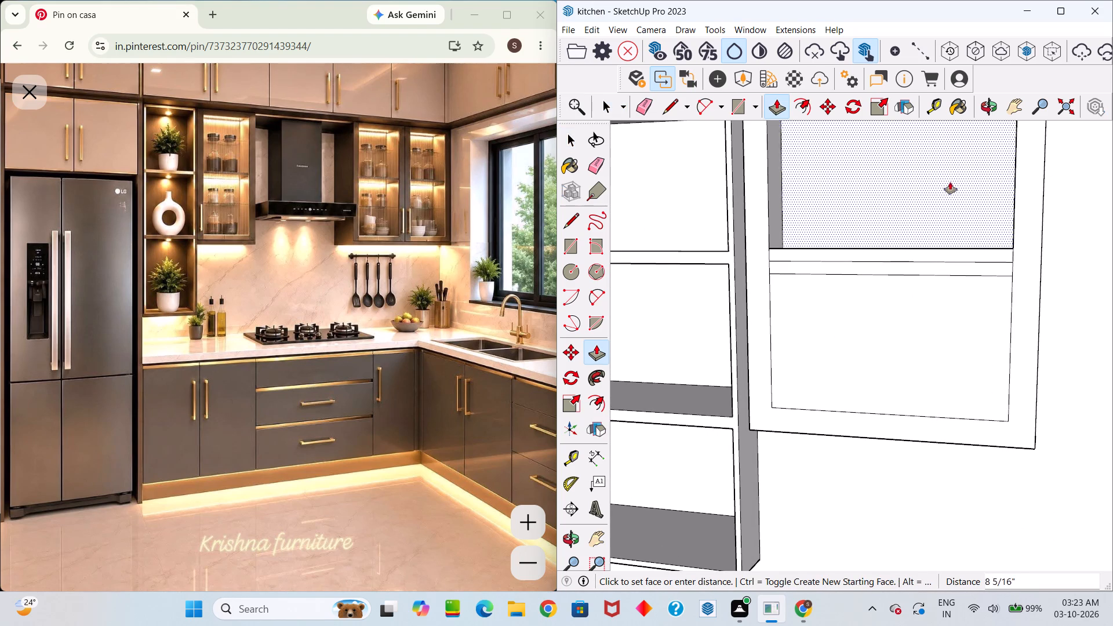
middle_drag(926, 184, 887, 367)
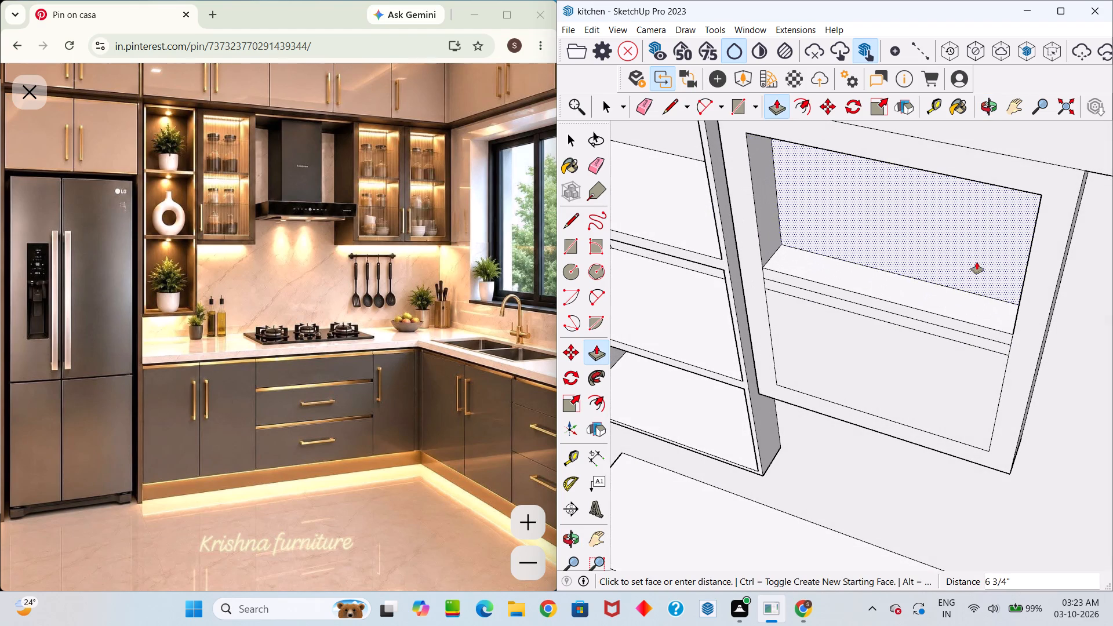
key(1)
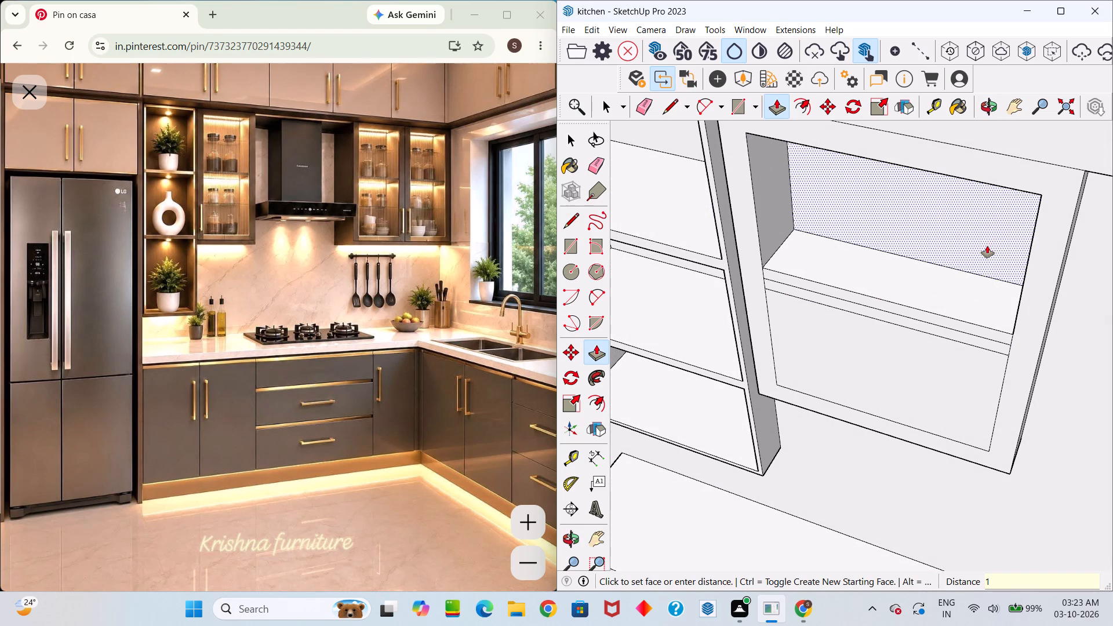
key(Return)
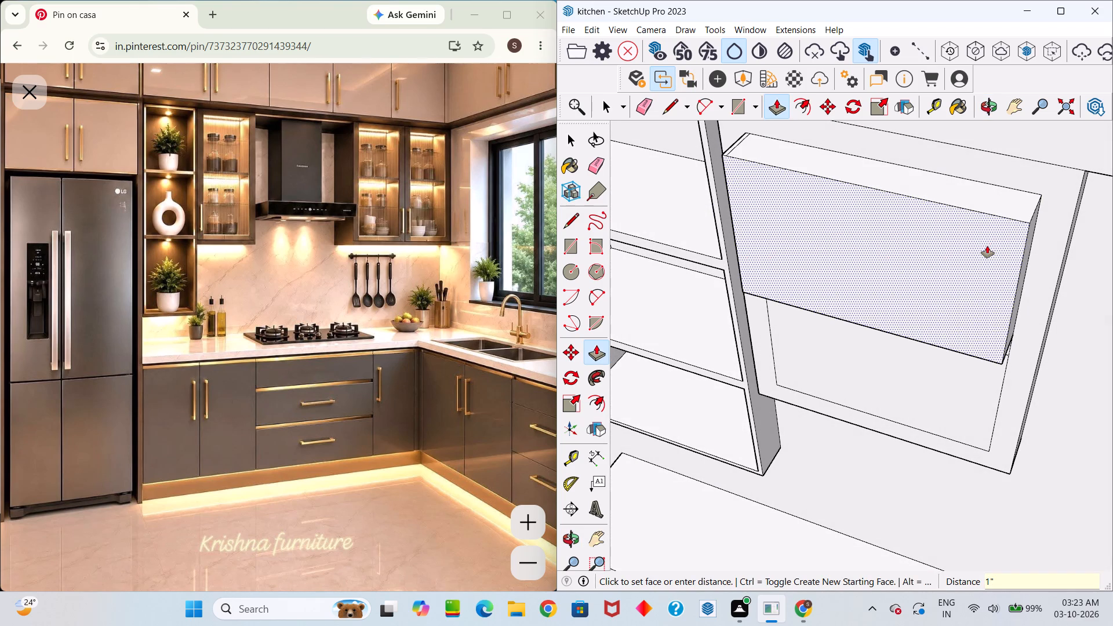
click(994, 268)
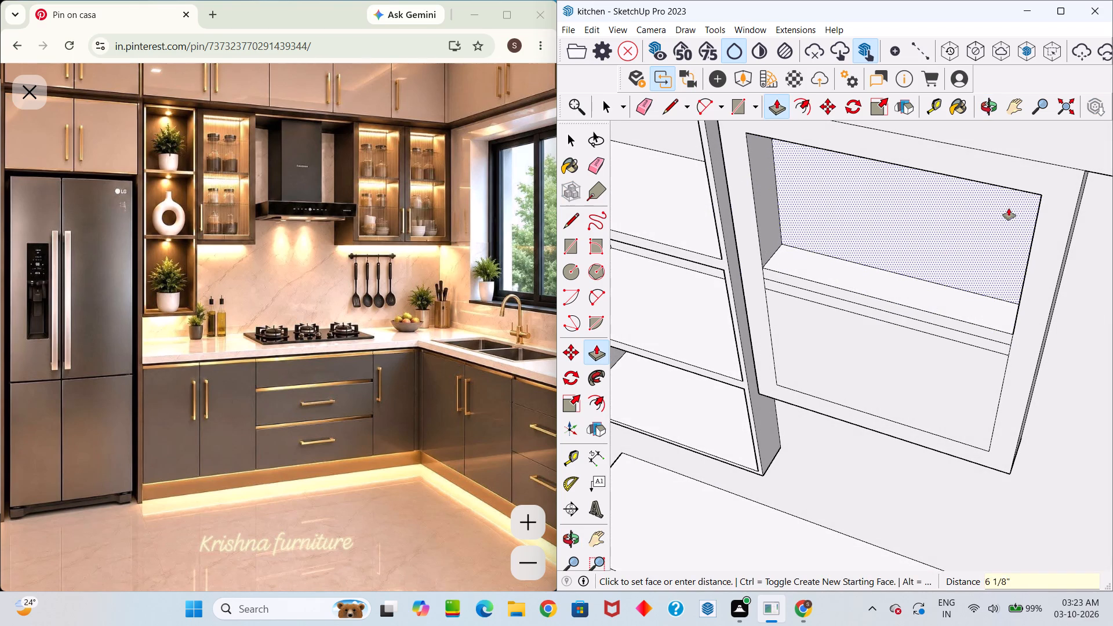
text(1')
key(Return)
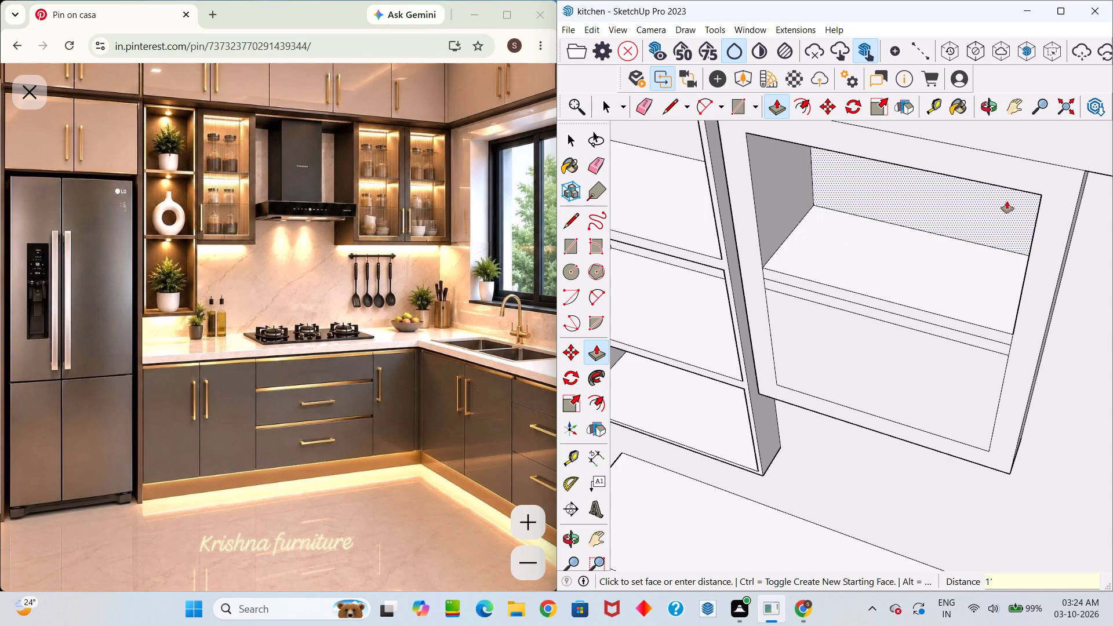
double_click(843, 333)
Erase the centre line across the front of the framed cabinet's middle shelf.
middle_drag(891, 275, 925, 220)
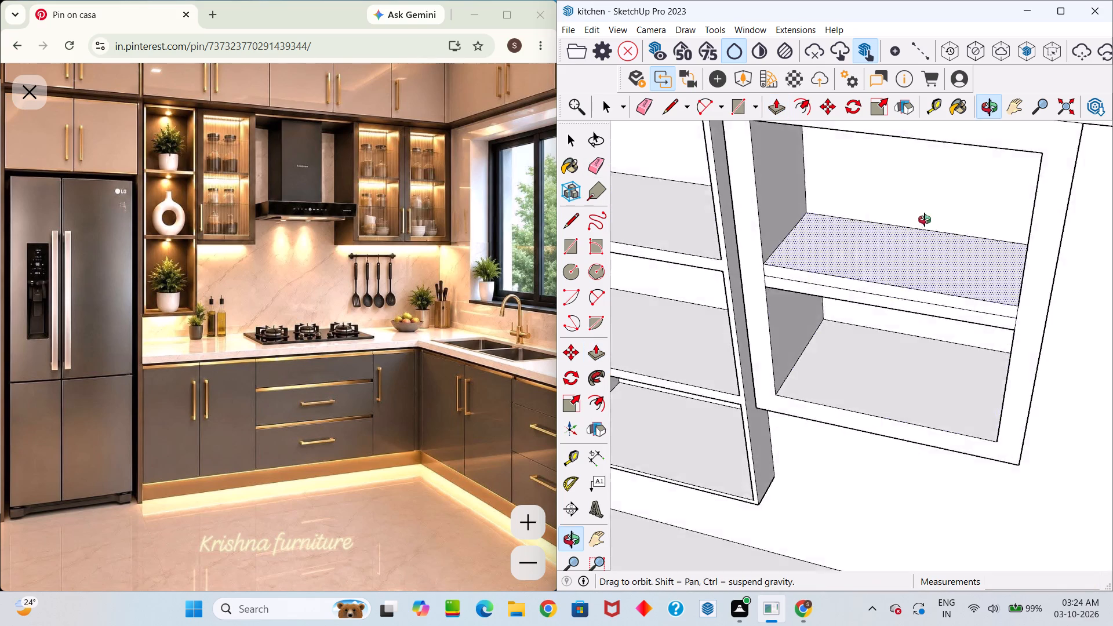
middle_drag(925, 220, 970, 121)
scroll(947, 210, up, 4)
scroll(964, 248, down, 9)
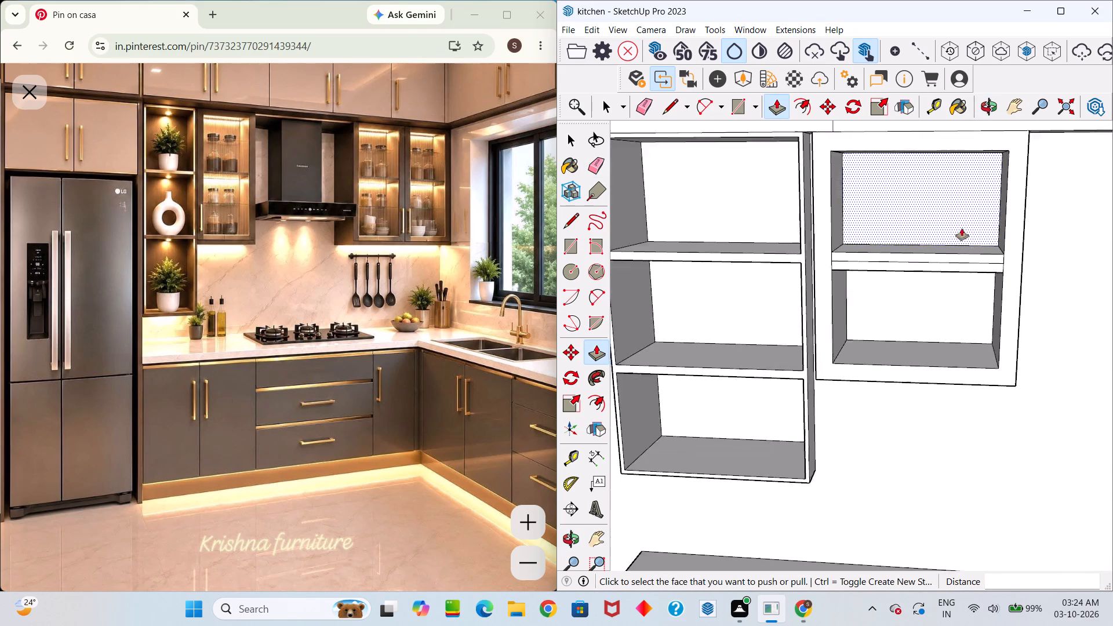
middle_drag(932, 265, 926, 299)
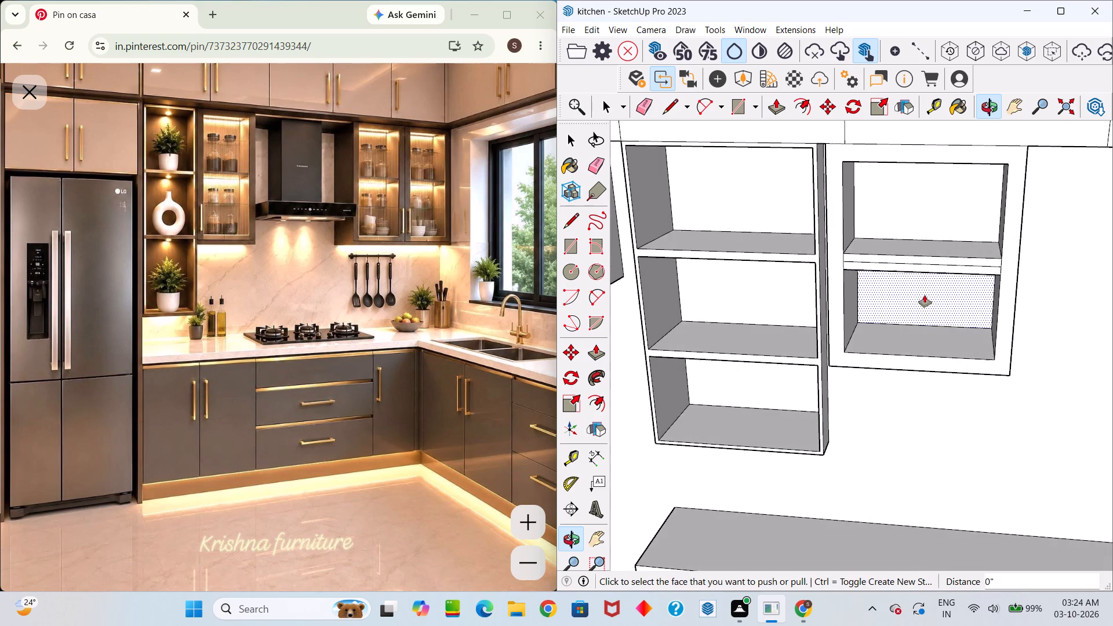
scroll(924, 289, up, 4)
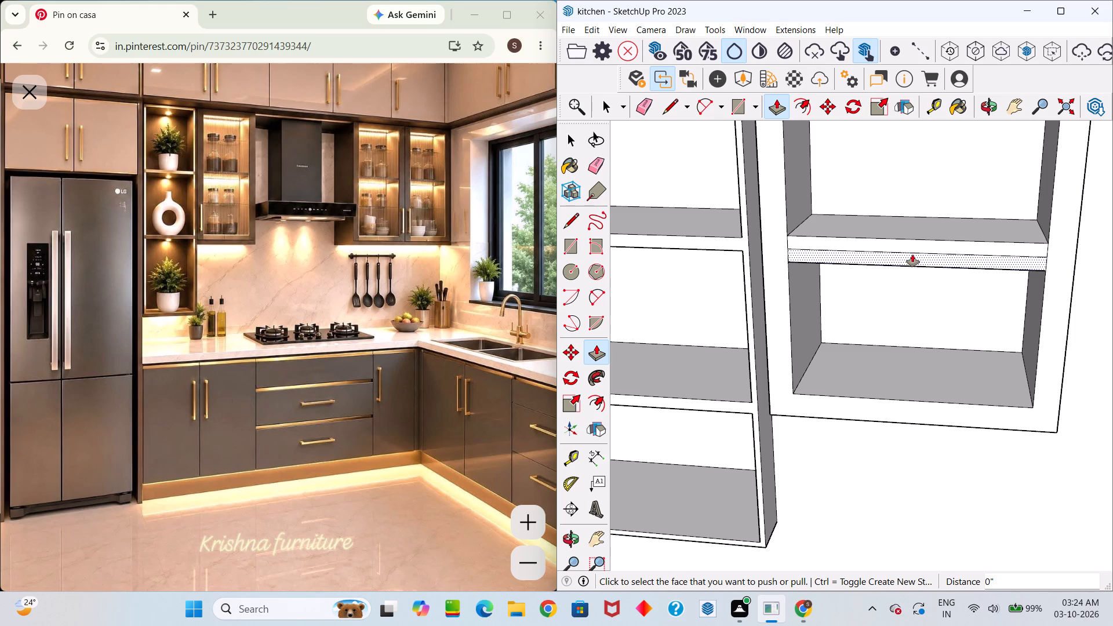
key(e)
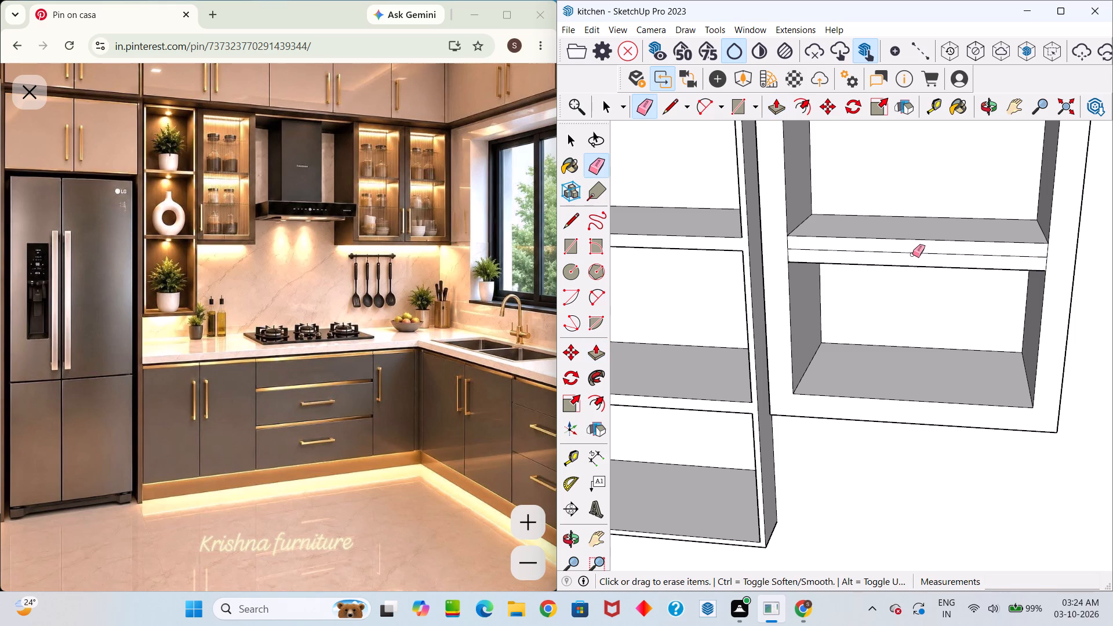
click(912, 254)
Copy the bottom front edge of the framed cabinet's middle shelf 1" upward.
scroll(923, 261, down, 8)
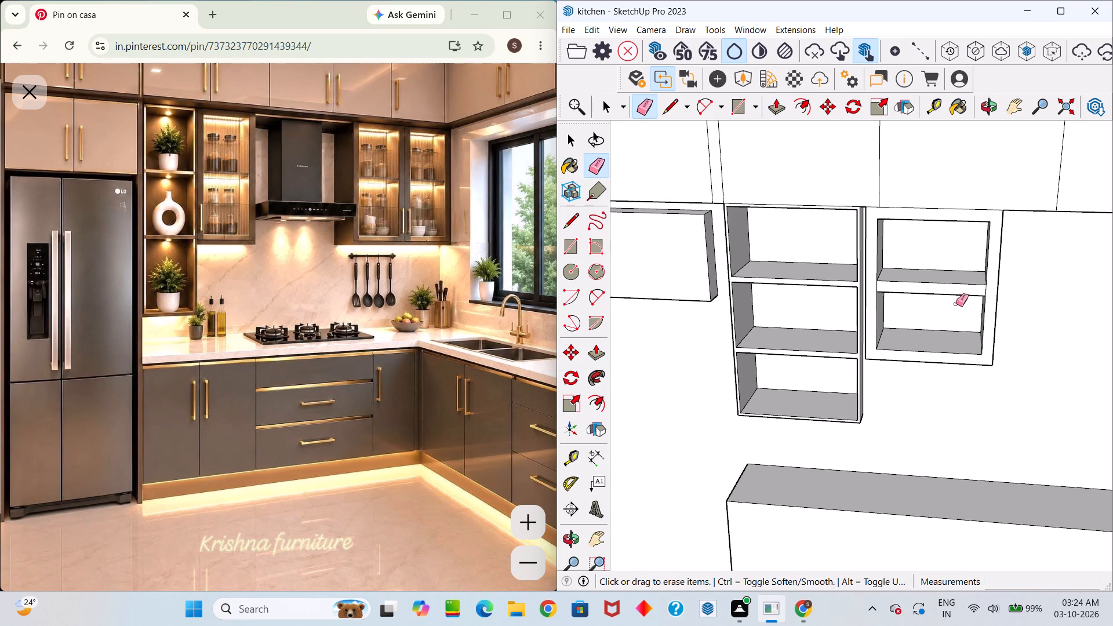
middle_drag(956, 304, 947, 276)
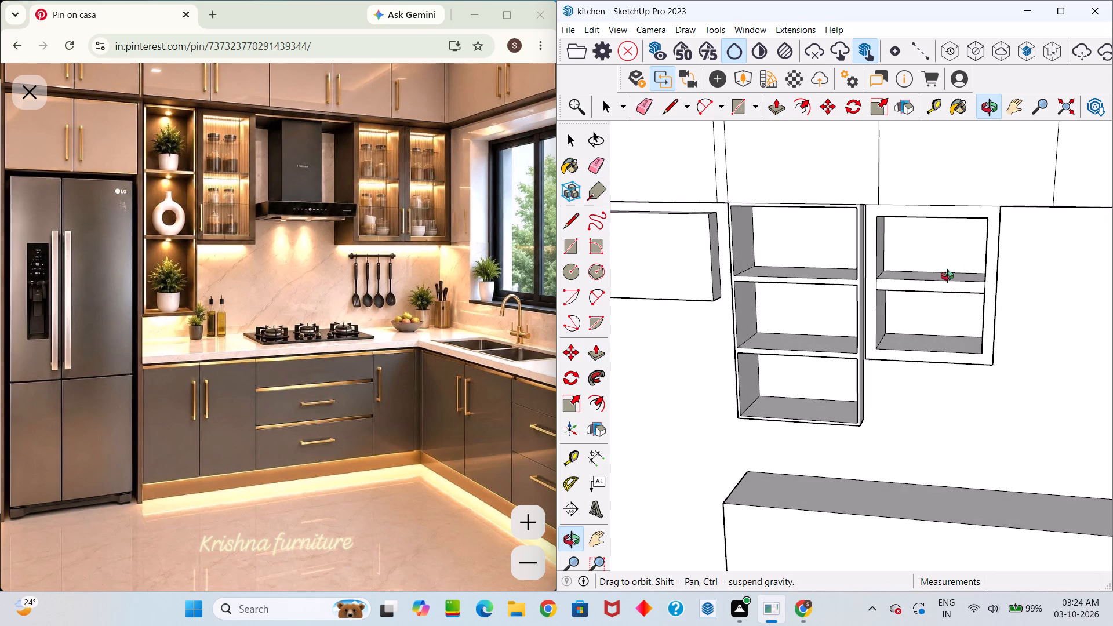
middle_drag(947, 276, 946, 273)
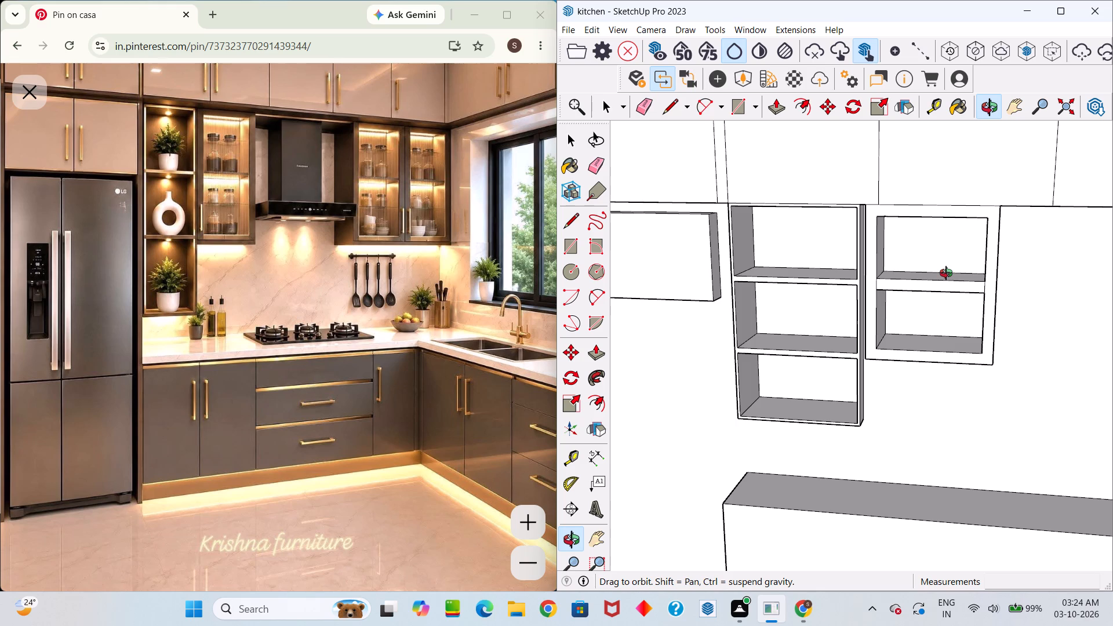
middle_drag(946, 273, 921, 273)
scroll(921, 300, up, 5)
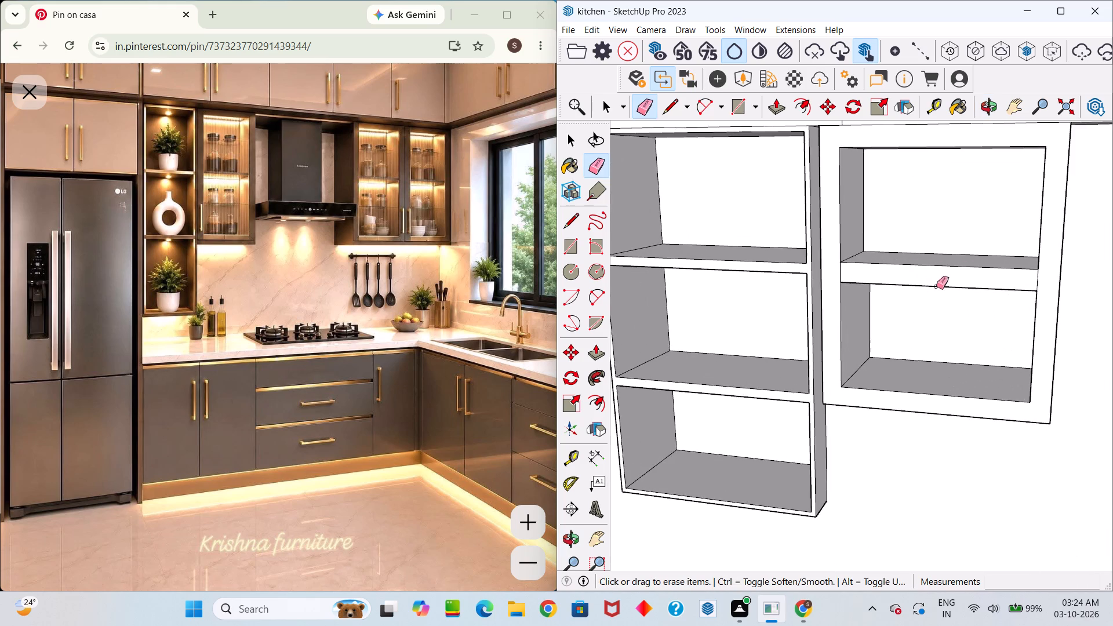
scroll(937, 278, up, 4)
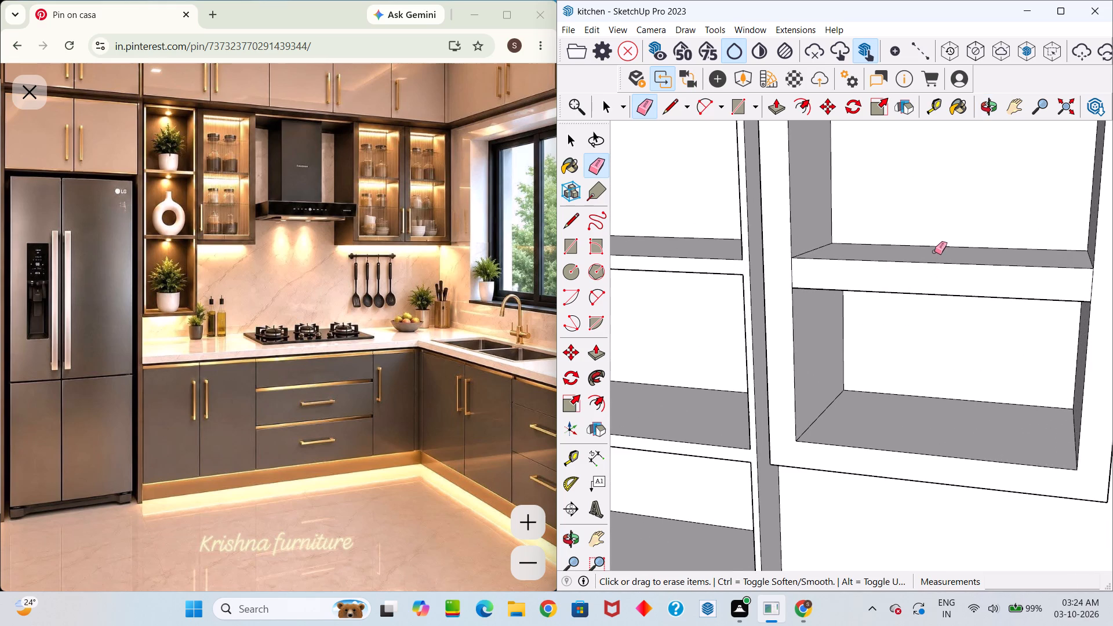
key(space)
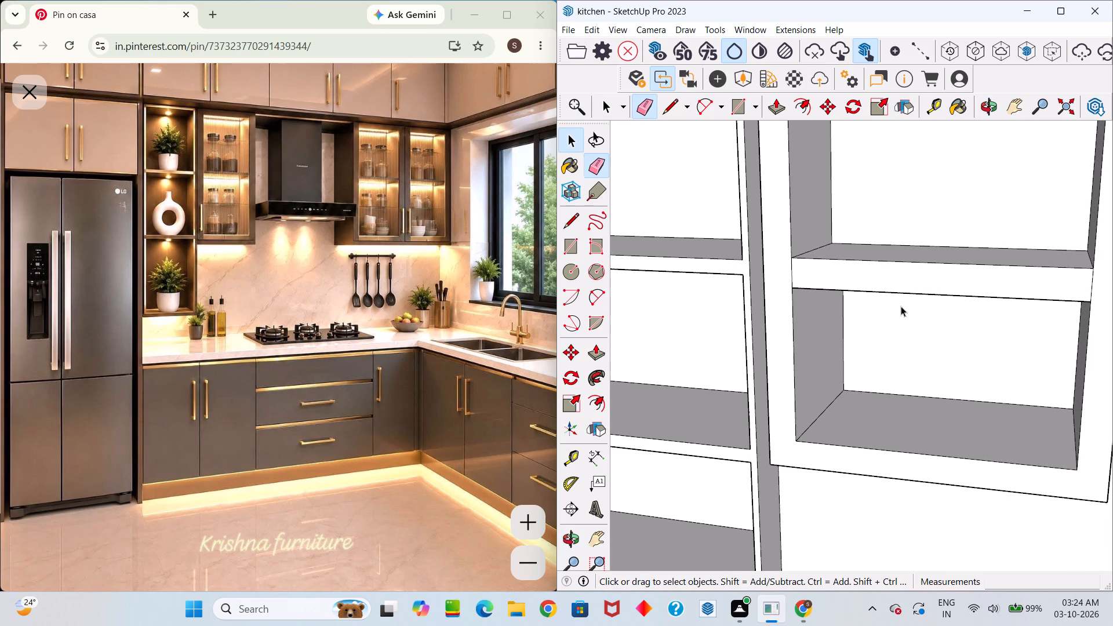
click(972, 294)
click(972, 297)
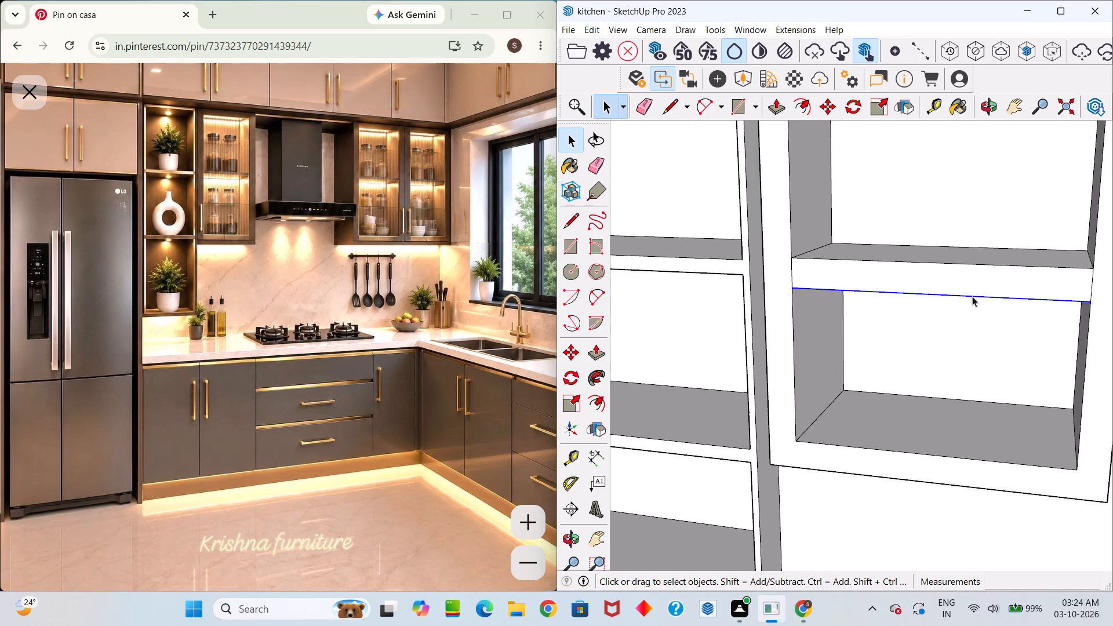
key(m)
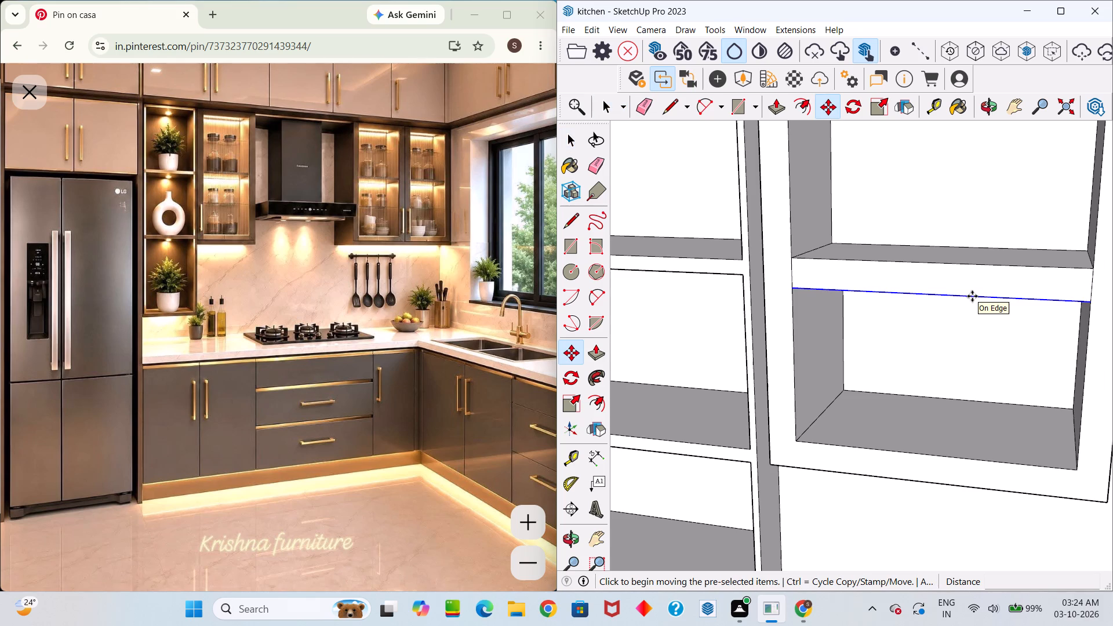
click(972, 296)
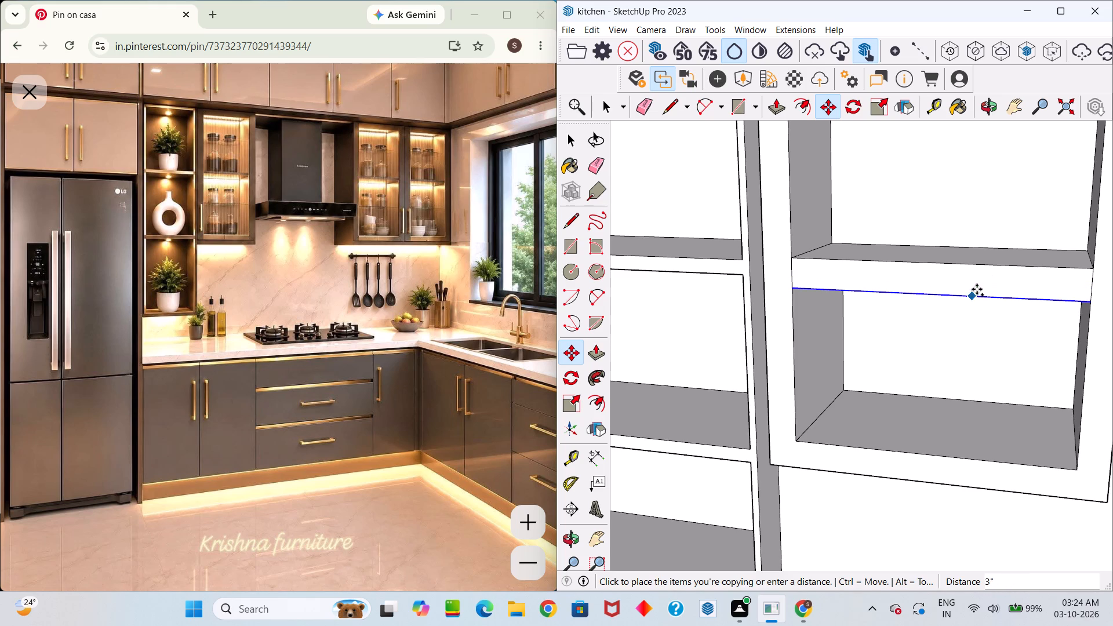
click(974, 274)
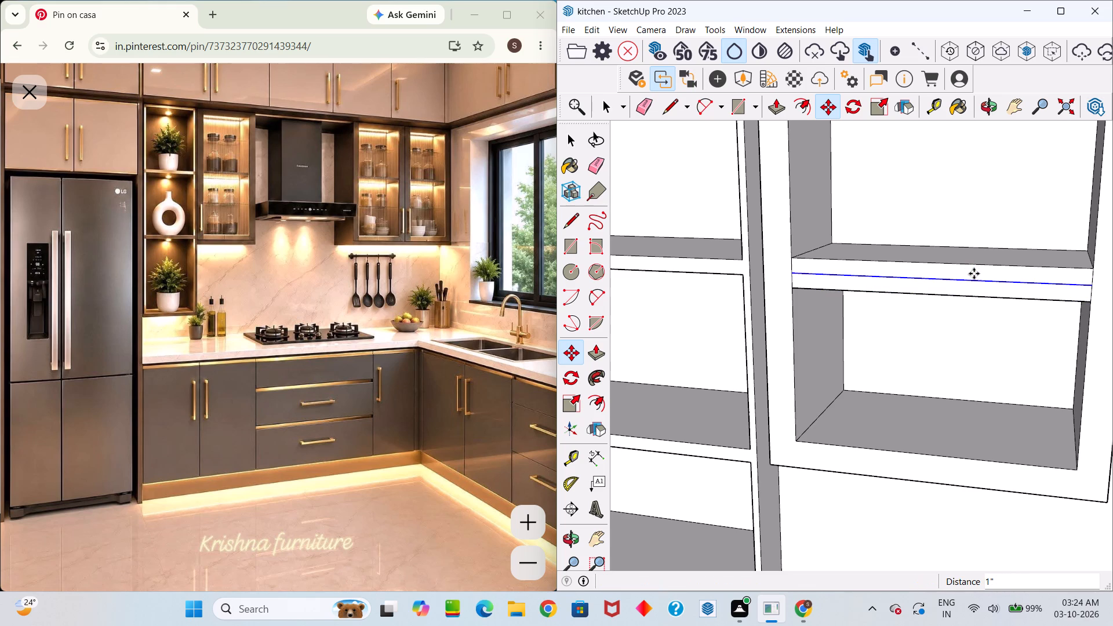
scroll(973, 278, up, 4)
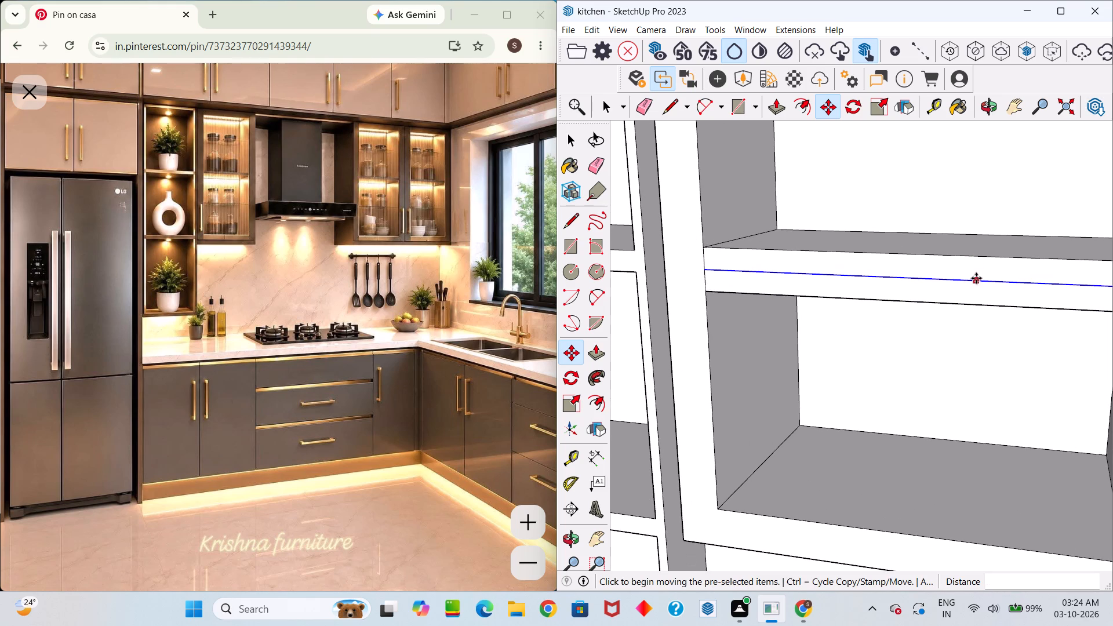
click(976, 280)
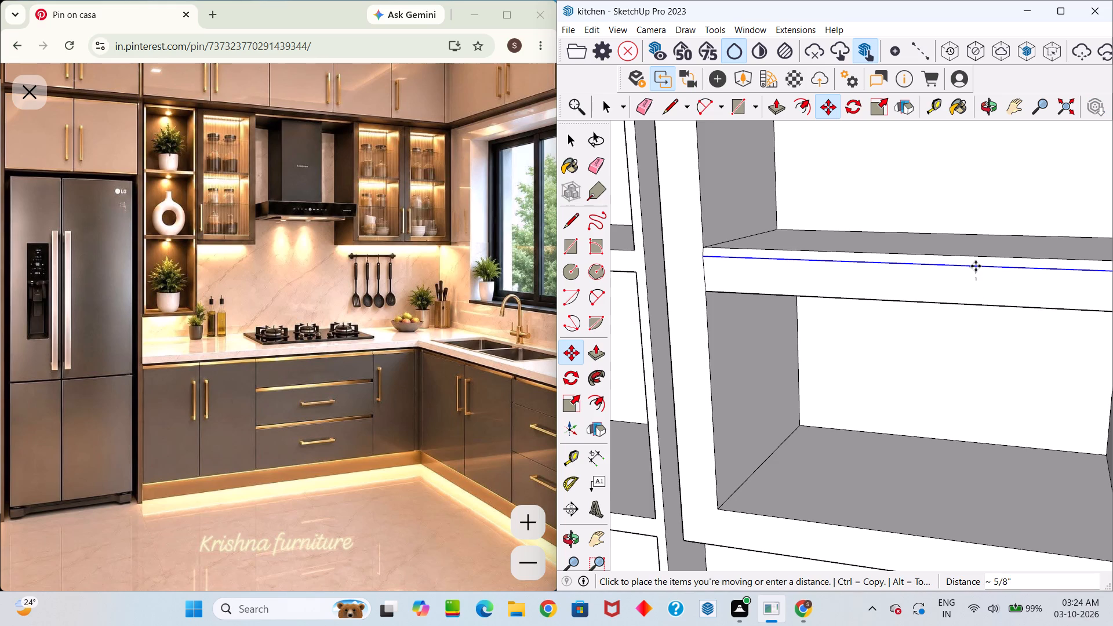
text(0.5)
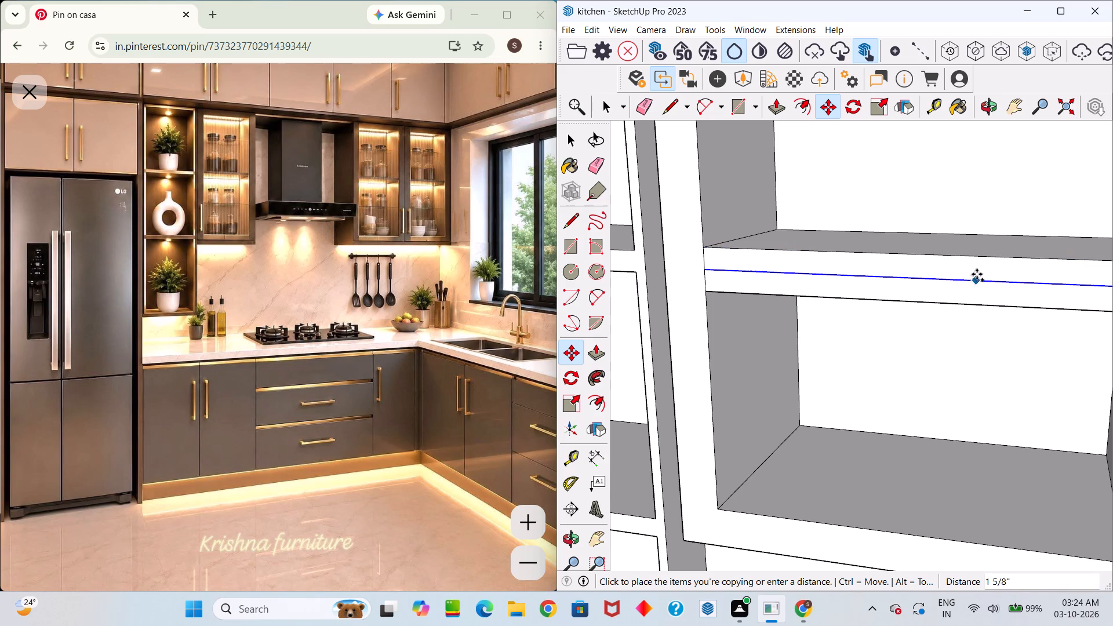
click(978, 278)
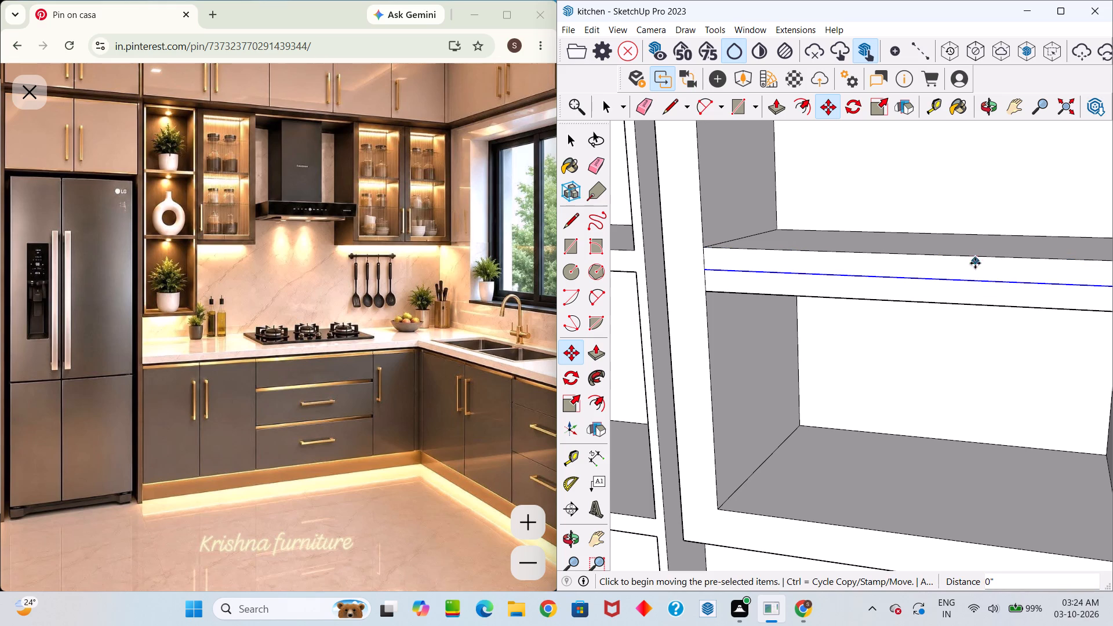
Copy the centre line on the middle shelf's front 0.5" upward.
click(973, 279)
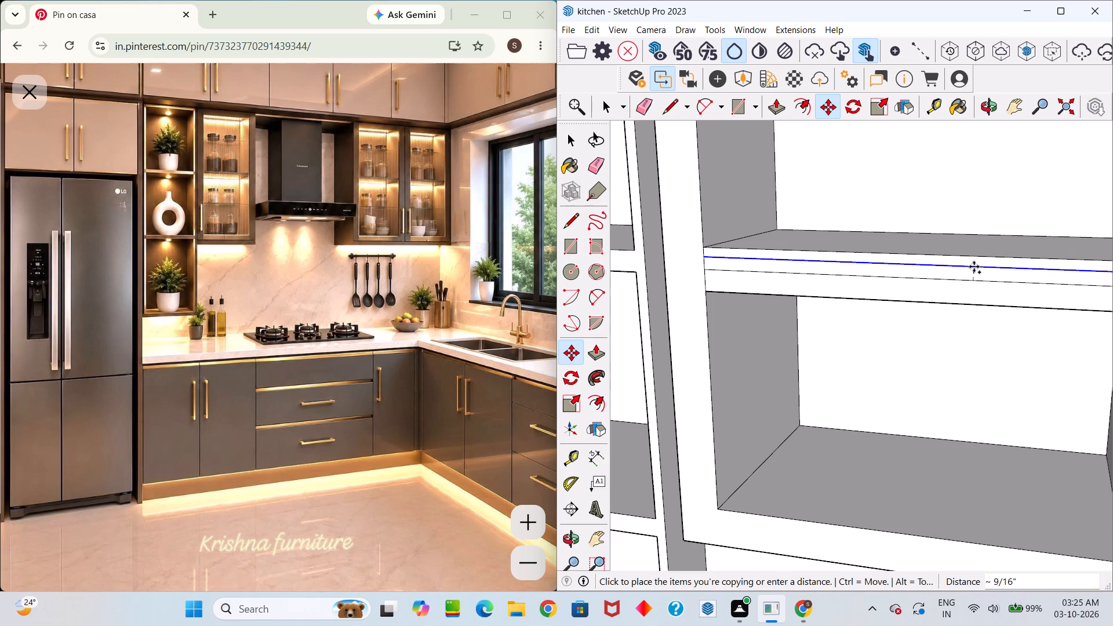
text(0.5)
key(Return)
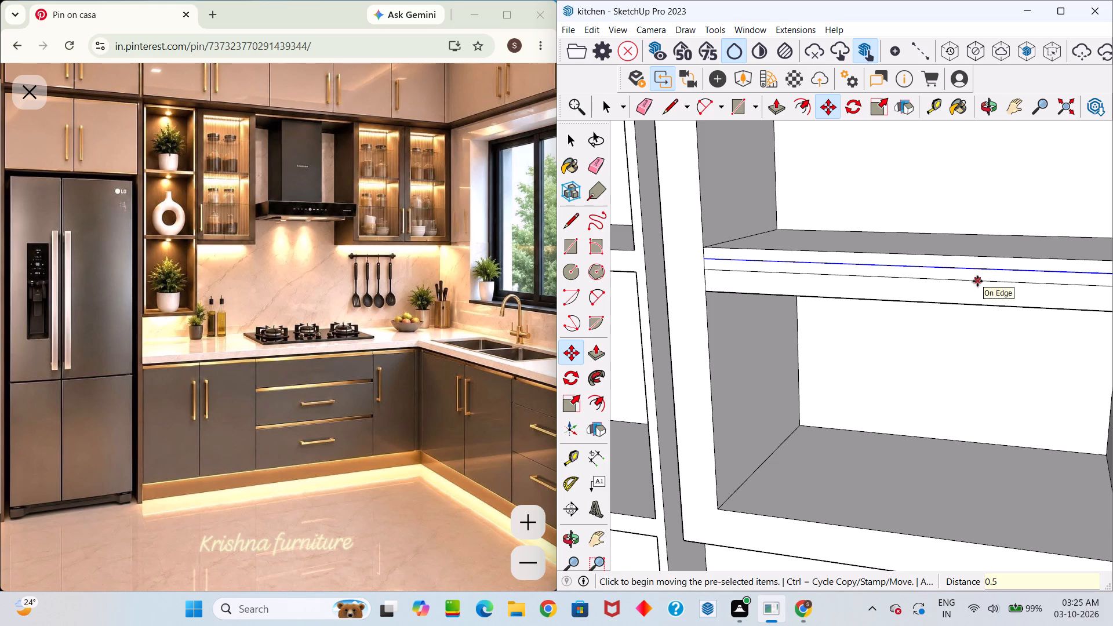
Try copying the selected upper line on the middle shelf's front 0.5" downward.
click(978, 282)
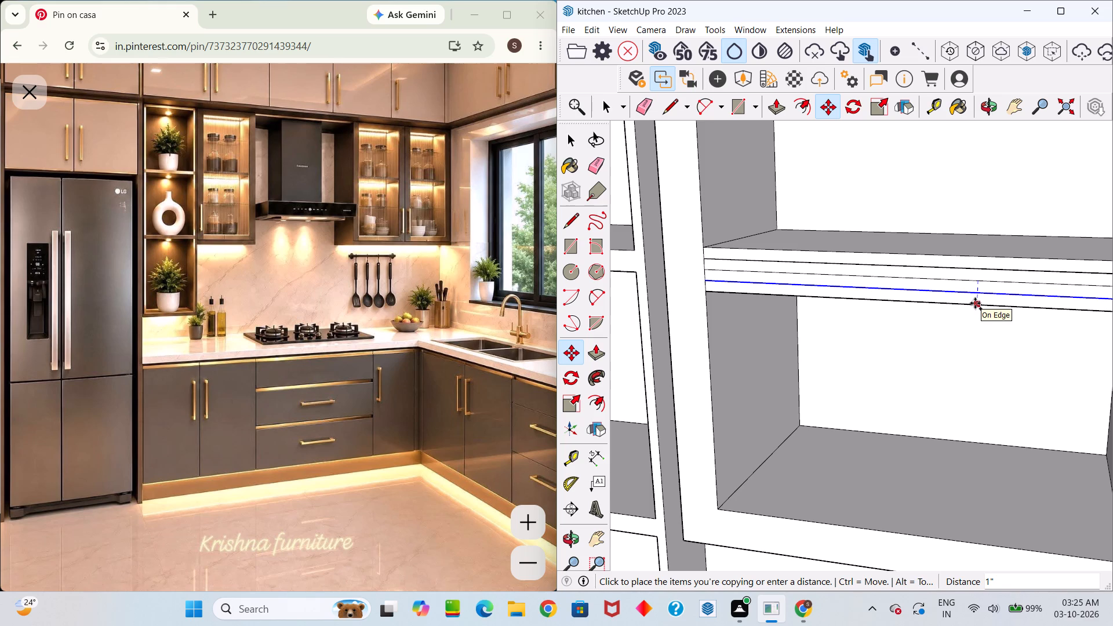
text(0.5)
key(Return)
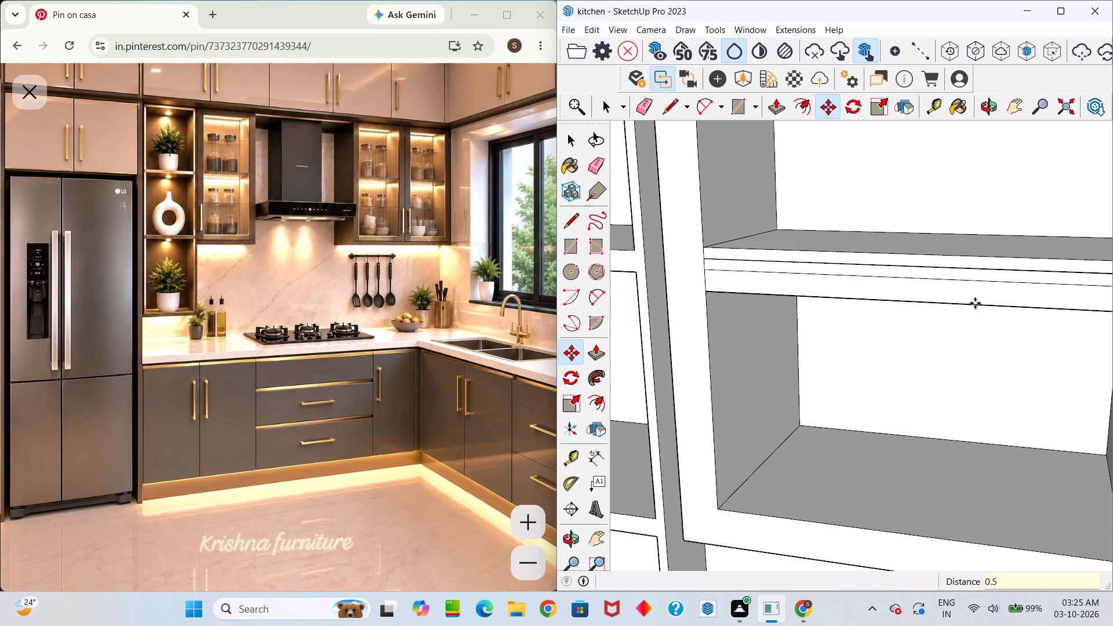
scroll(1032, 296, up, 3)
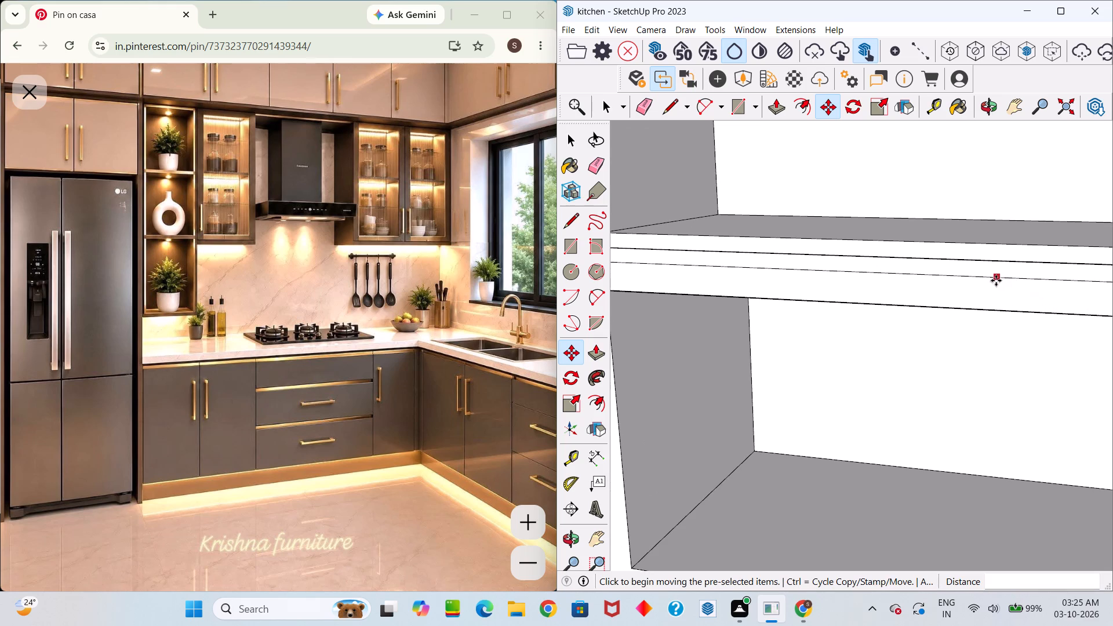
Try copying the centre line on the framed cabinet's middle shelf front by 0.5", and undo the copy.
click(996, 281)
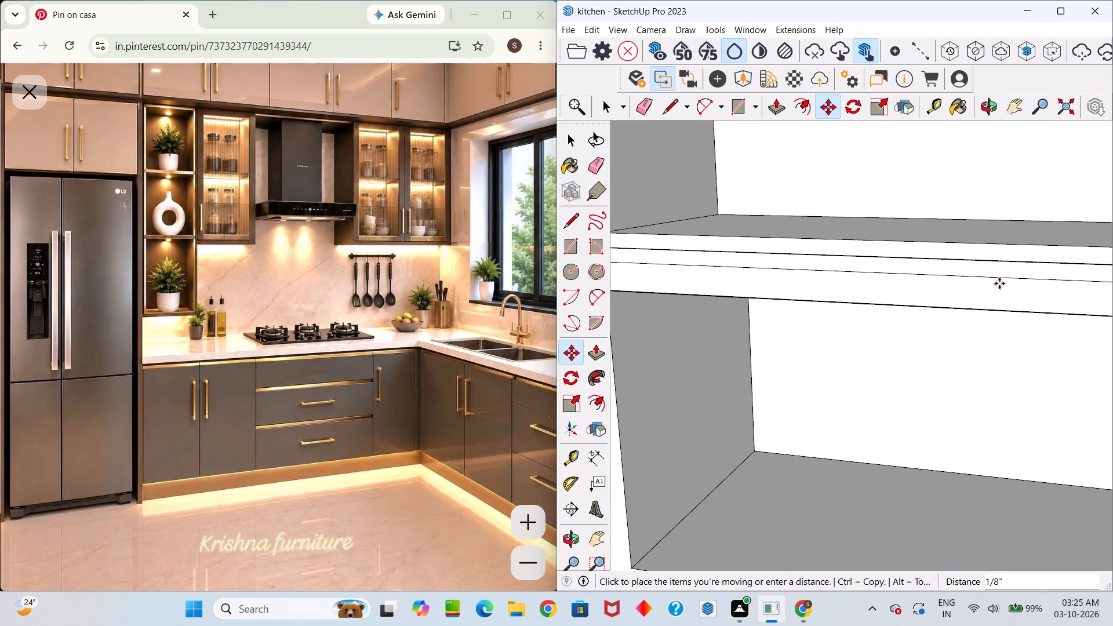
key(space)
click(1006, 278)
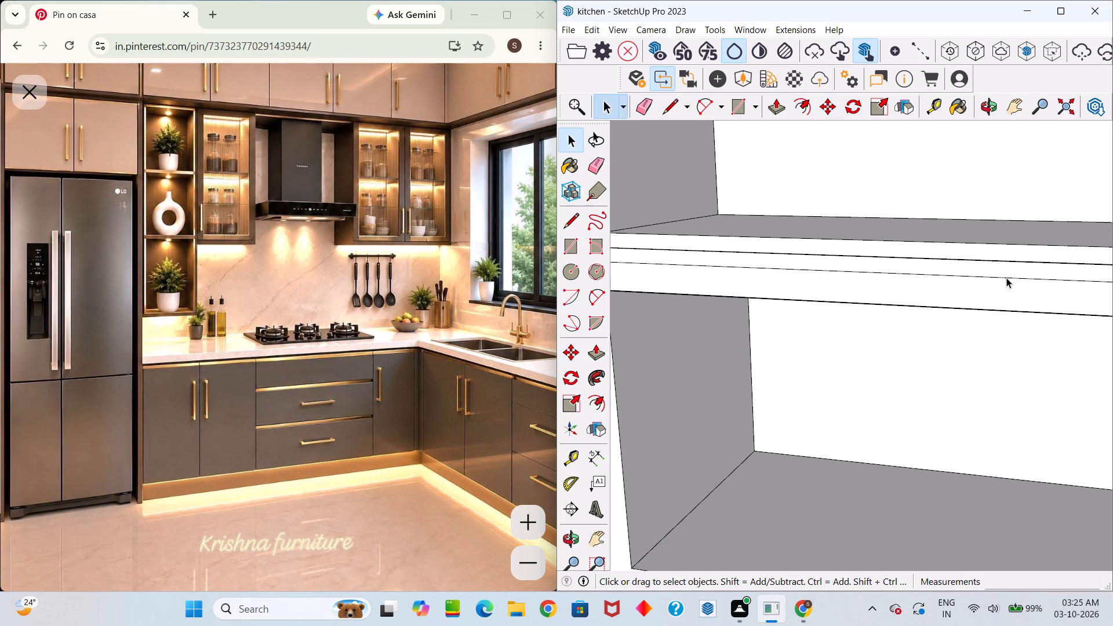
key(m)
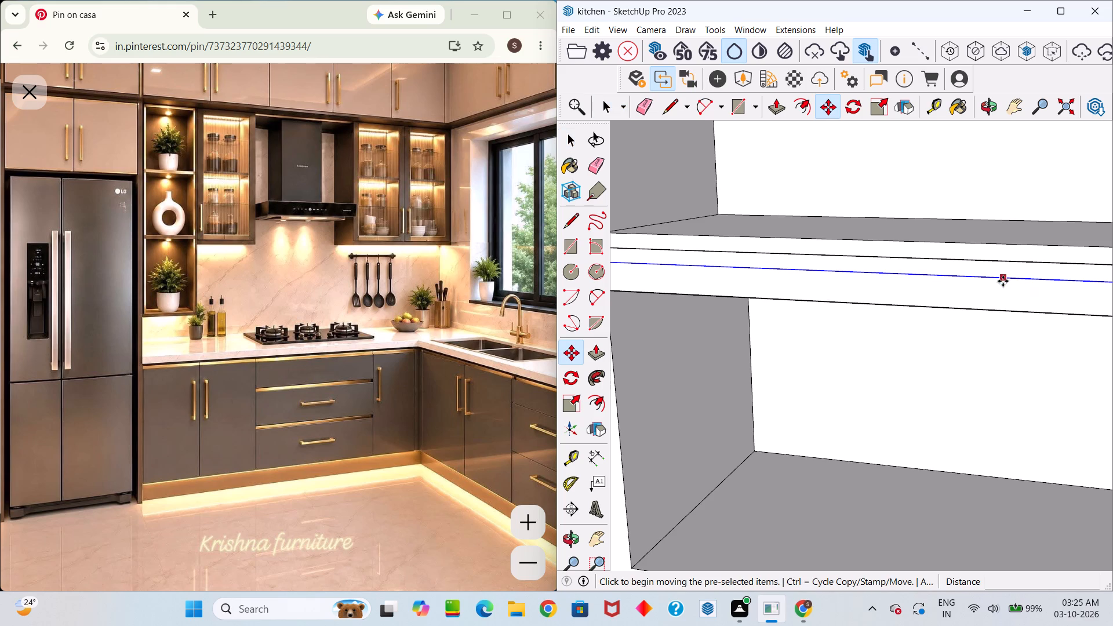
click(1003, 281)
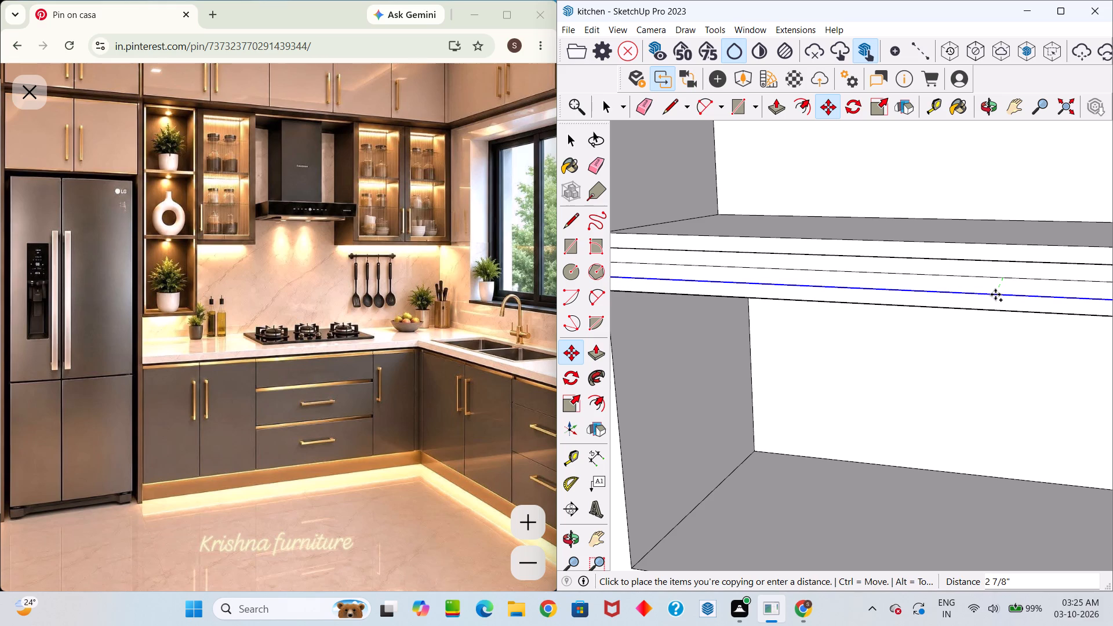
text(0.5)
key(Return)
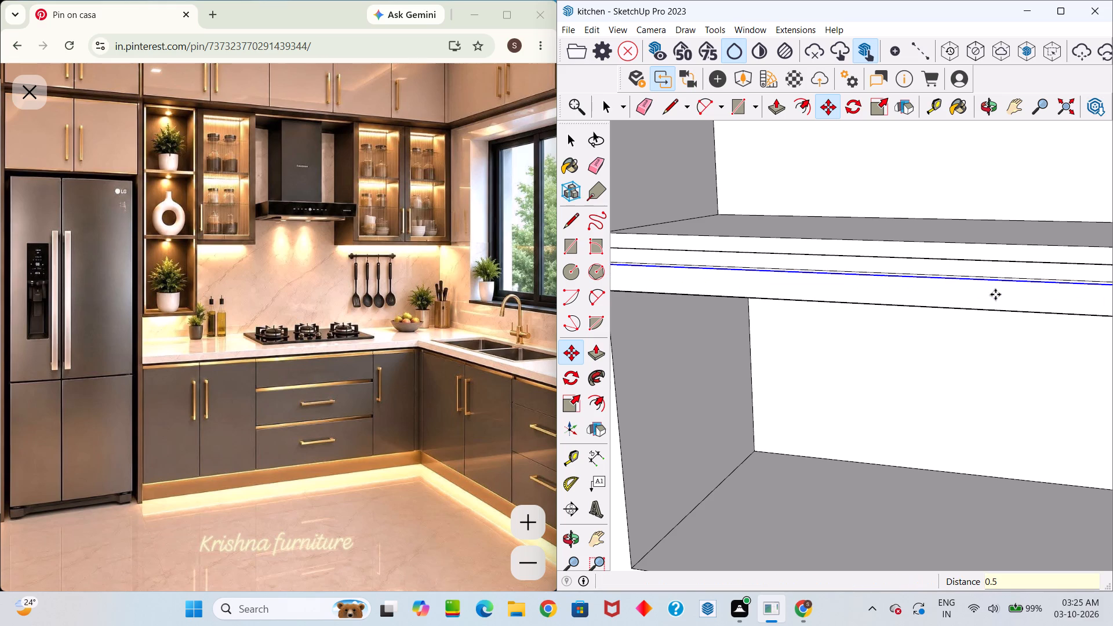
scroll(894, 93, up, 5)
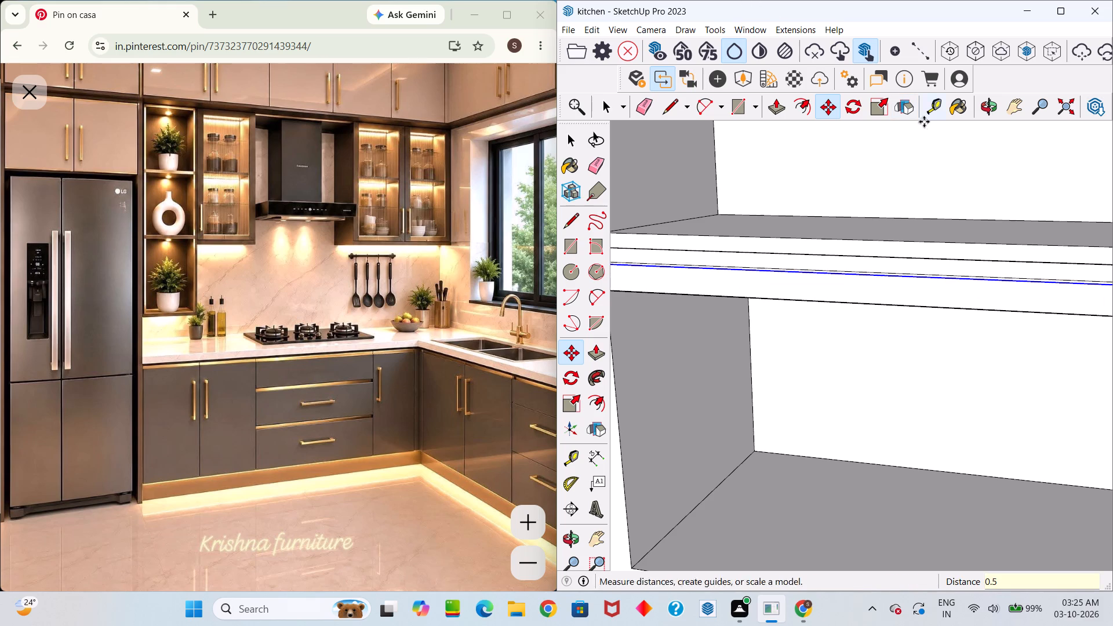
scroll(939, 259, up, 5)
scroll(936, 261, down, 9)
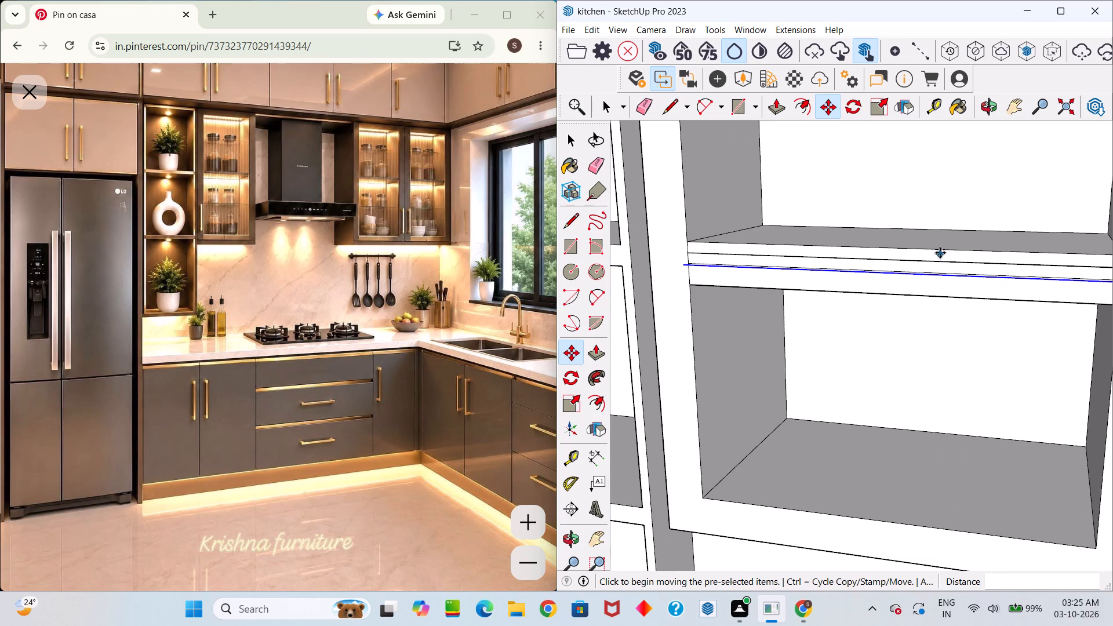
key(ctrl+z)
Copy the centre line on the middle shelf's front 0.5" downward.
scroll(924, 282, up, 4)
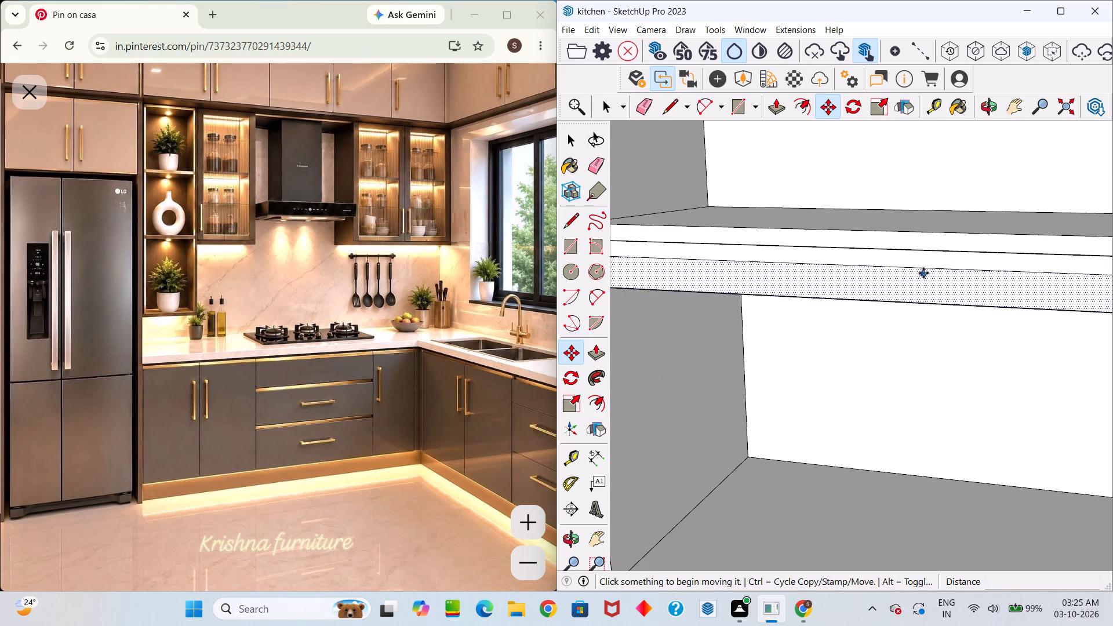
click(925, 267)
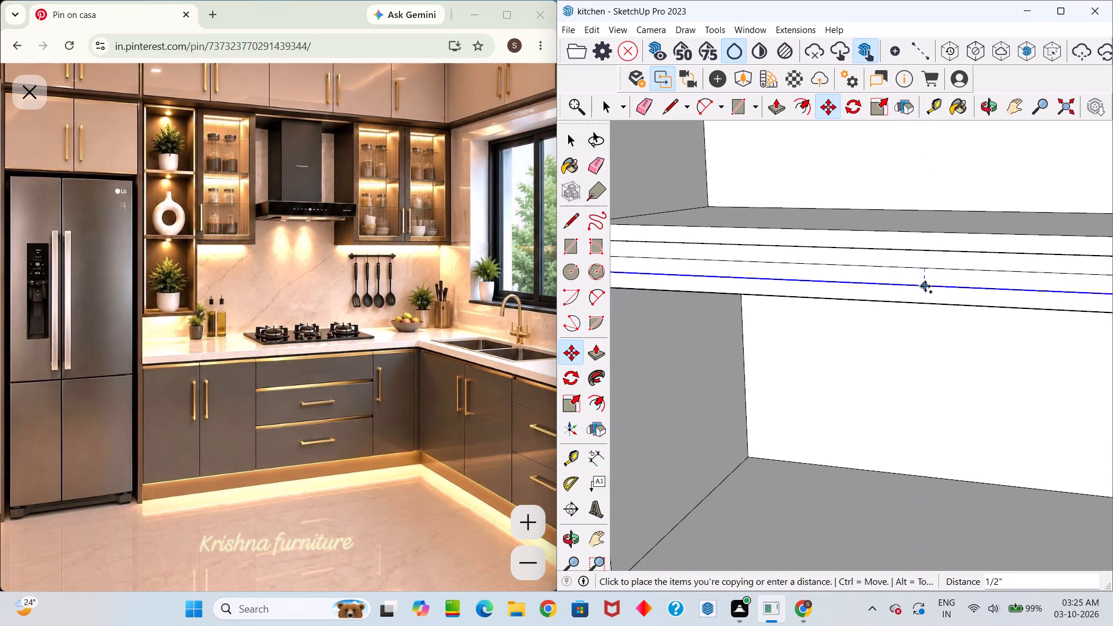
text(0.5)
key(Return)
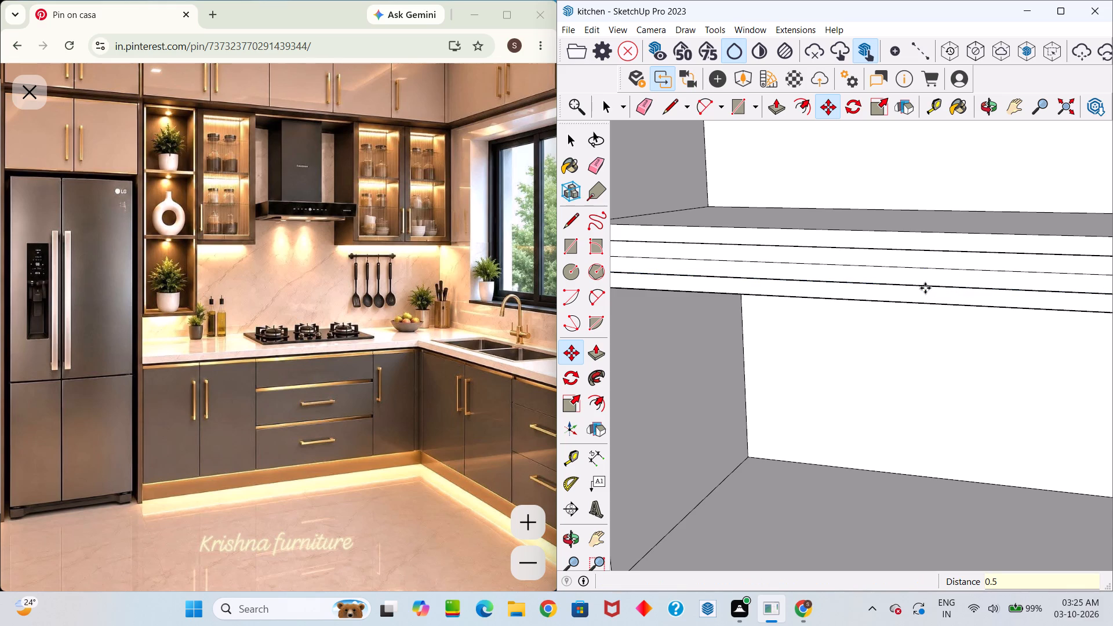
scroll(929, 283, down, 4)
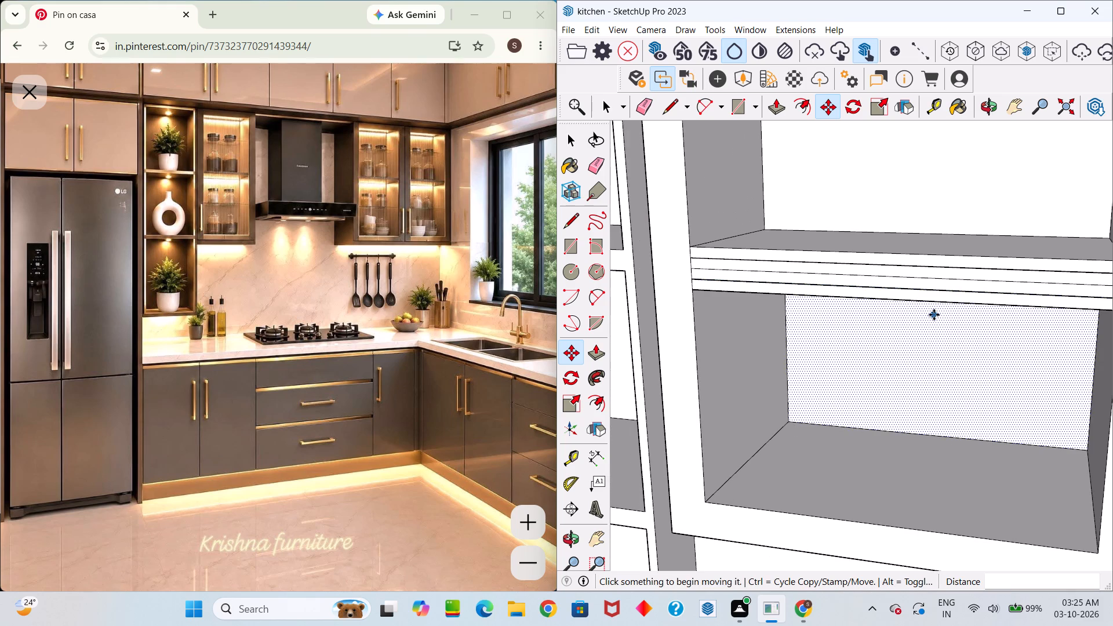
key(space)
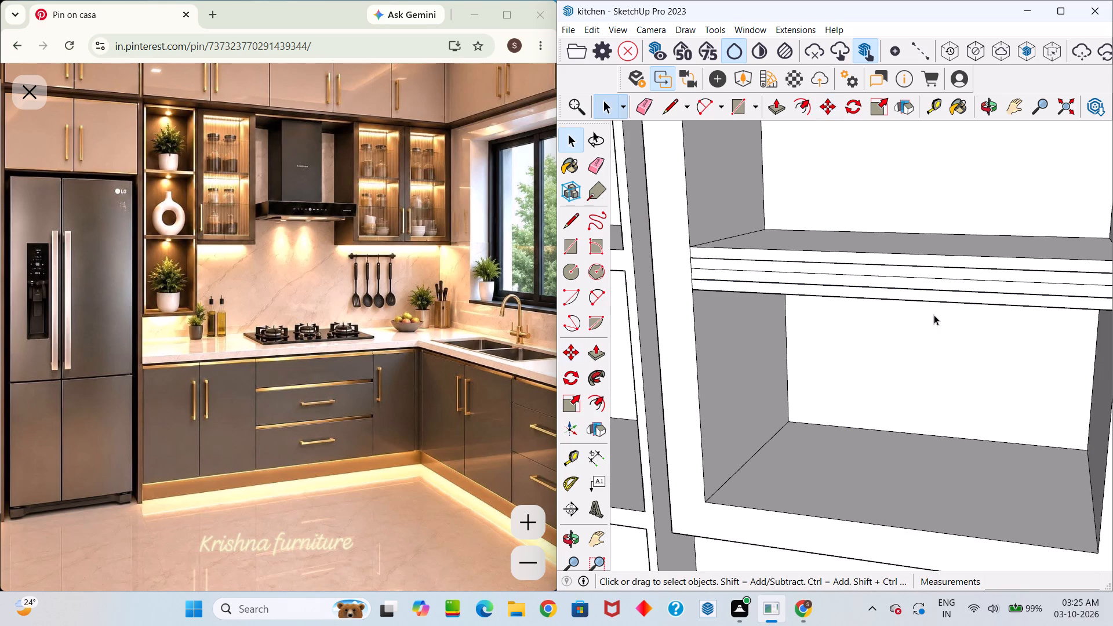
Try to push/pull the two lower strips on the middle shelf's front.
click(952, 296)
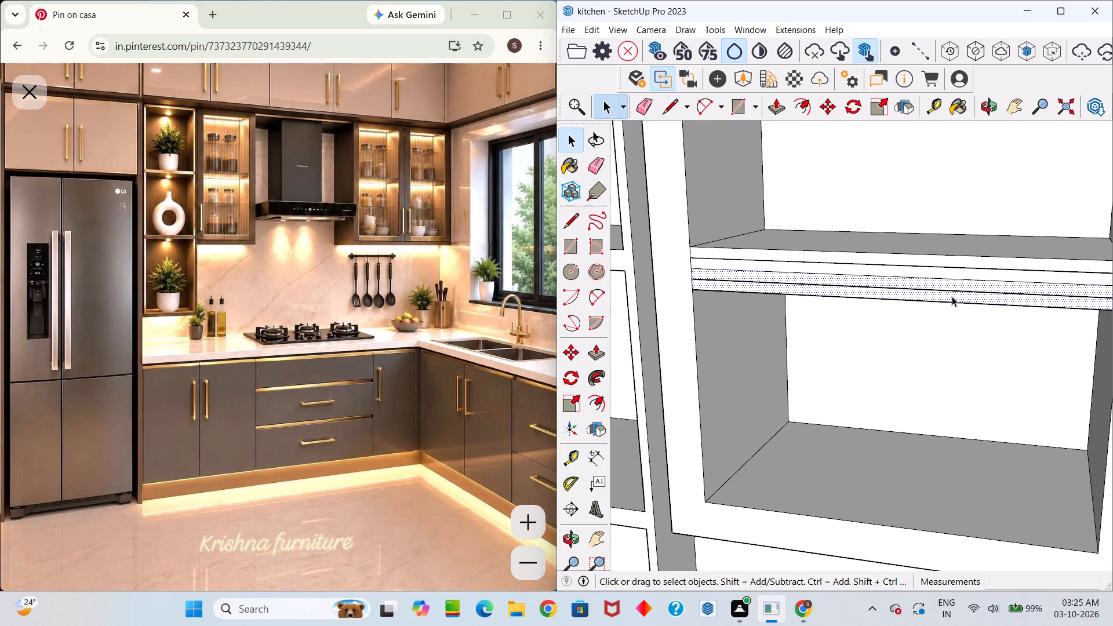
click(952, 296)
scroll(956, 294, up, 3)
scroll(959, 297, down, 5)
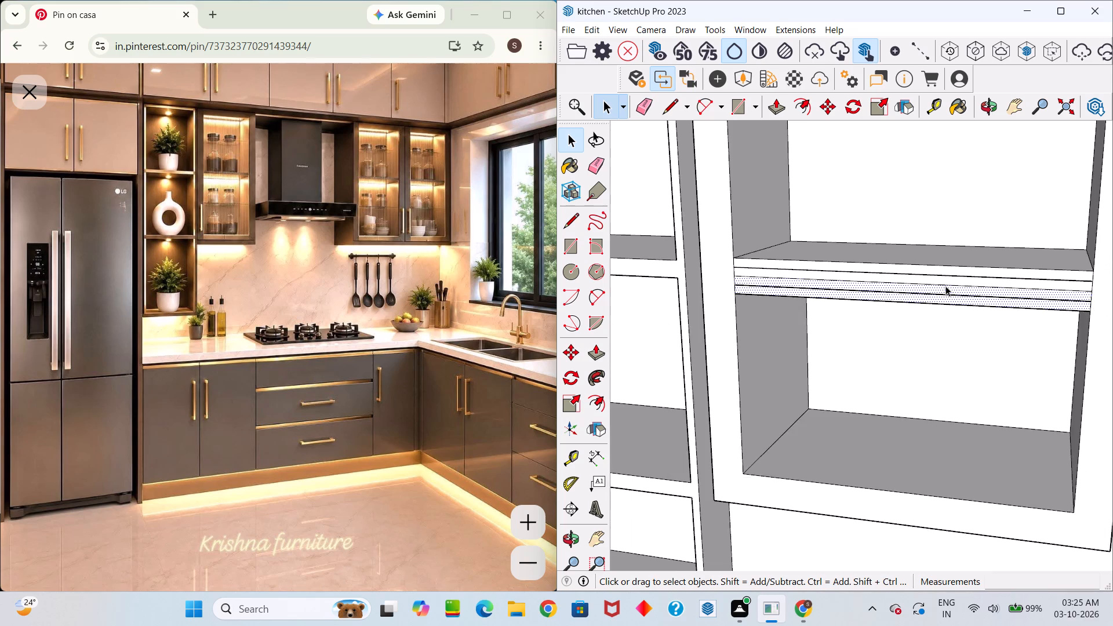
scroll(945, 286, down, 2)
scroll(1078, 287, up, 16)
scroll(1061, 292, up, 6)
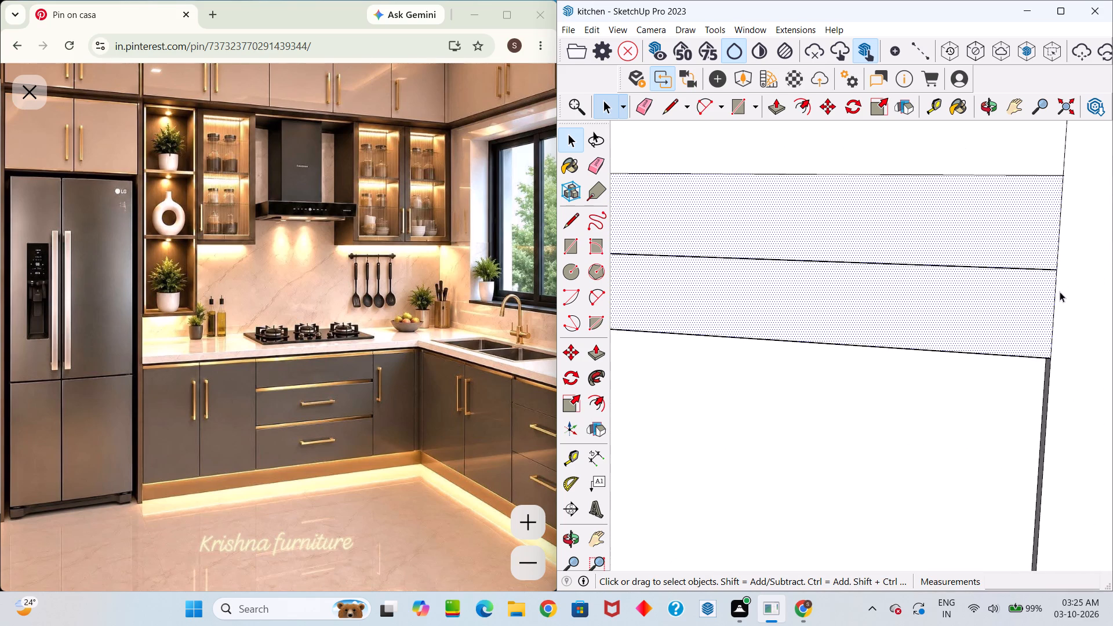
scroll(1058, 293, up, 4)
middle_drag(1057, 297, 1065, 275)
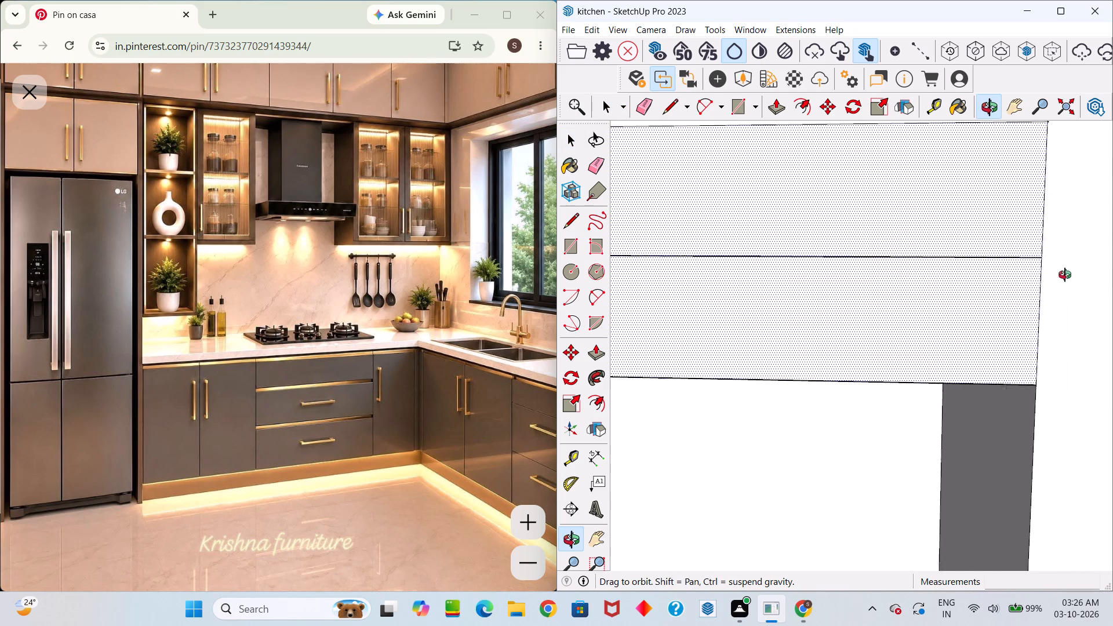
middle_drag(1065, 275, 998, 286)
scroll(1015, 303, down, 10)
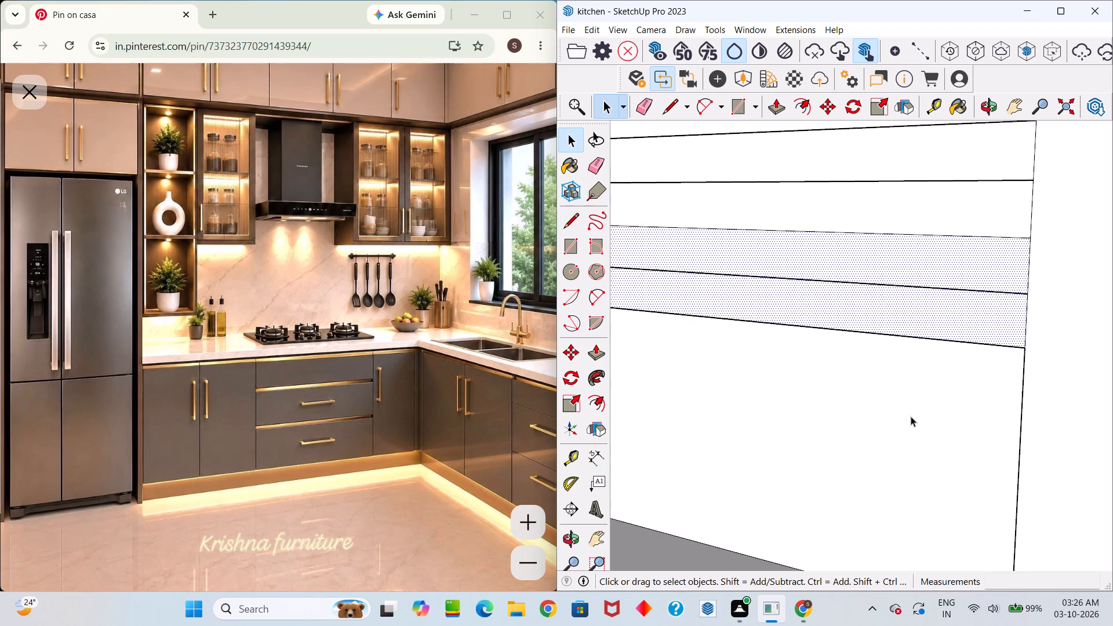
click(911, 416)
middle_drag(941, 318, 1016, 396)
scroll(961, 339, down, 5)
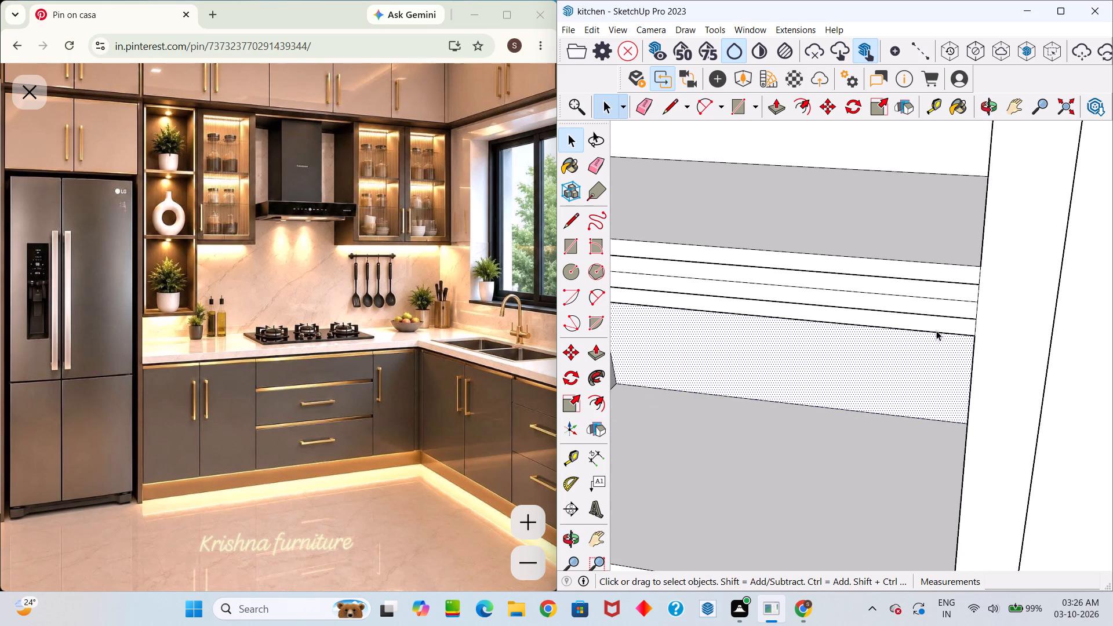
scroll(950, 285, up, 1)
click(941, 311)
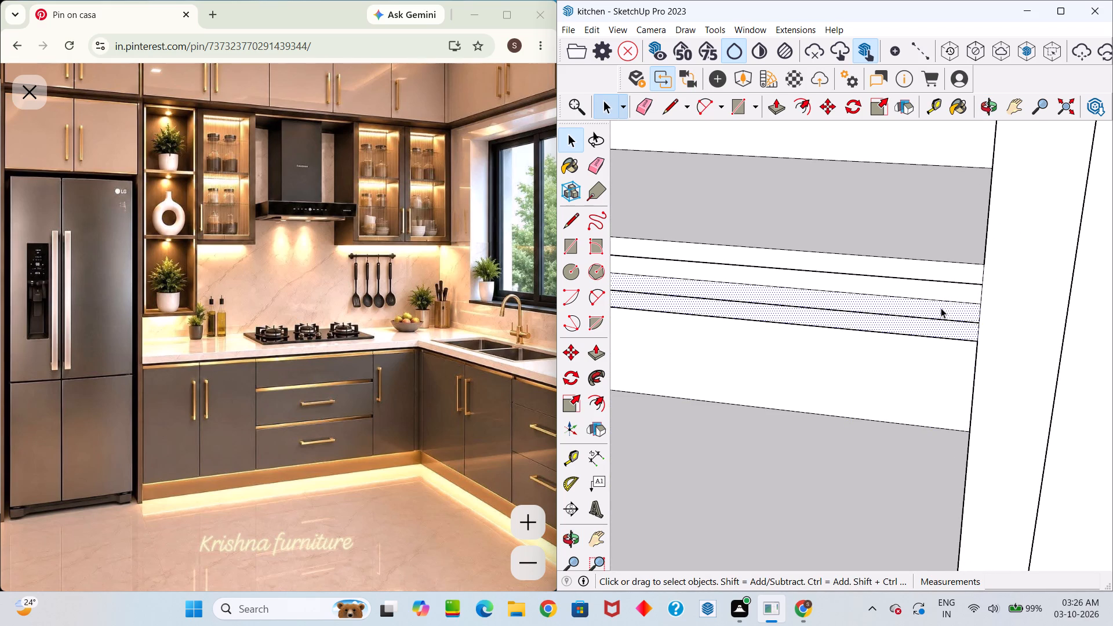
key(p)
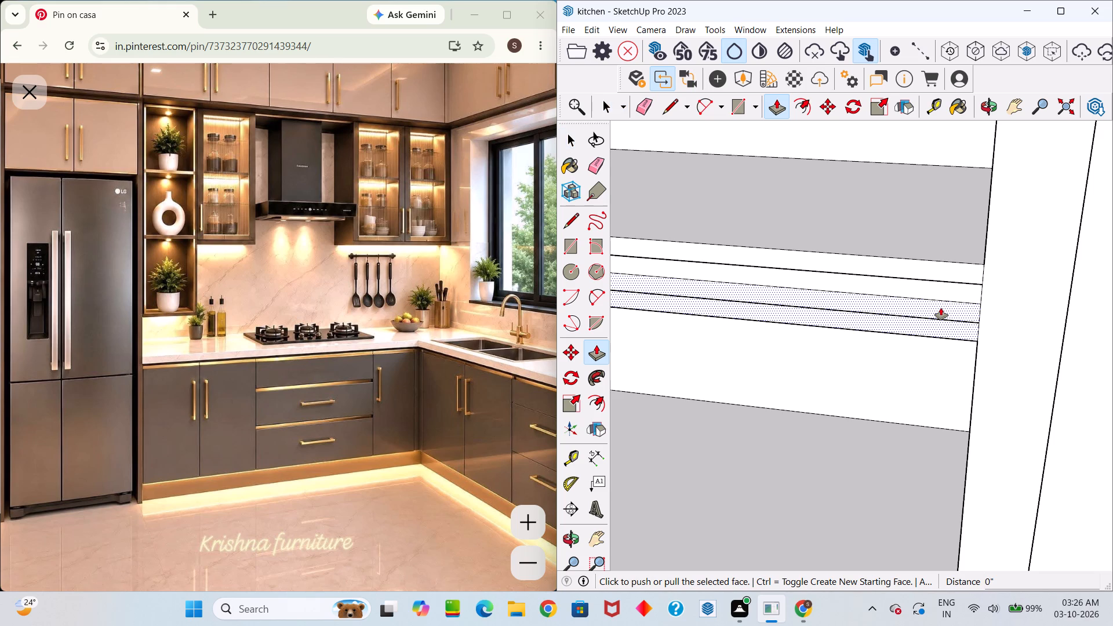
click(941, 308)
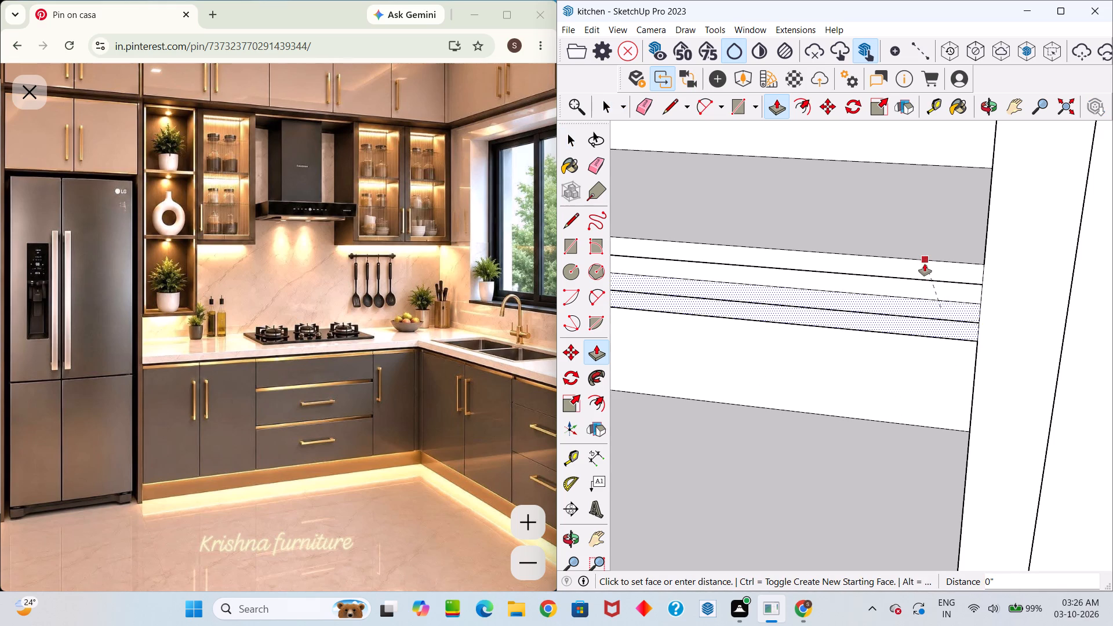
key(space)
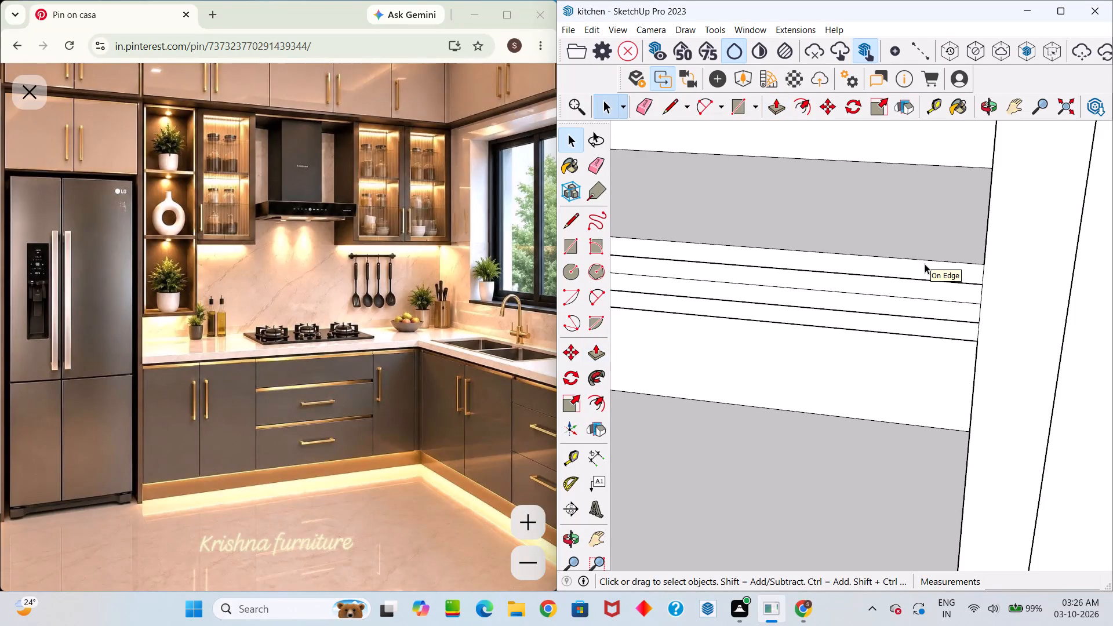
Erase the middle shelf's bottom front edge and the line 0.5" below the centre line.
scroll(952, 282, down, 11)
middle_drag(907, 313, 981, 187)
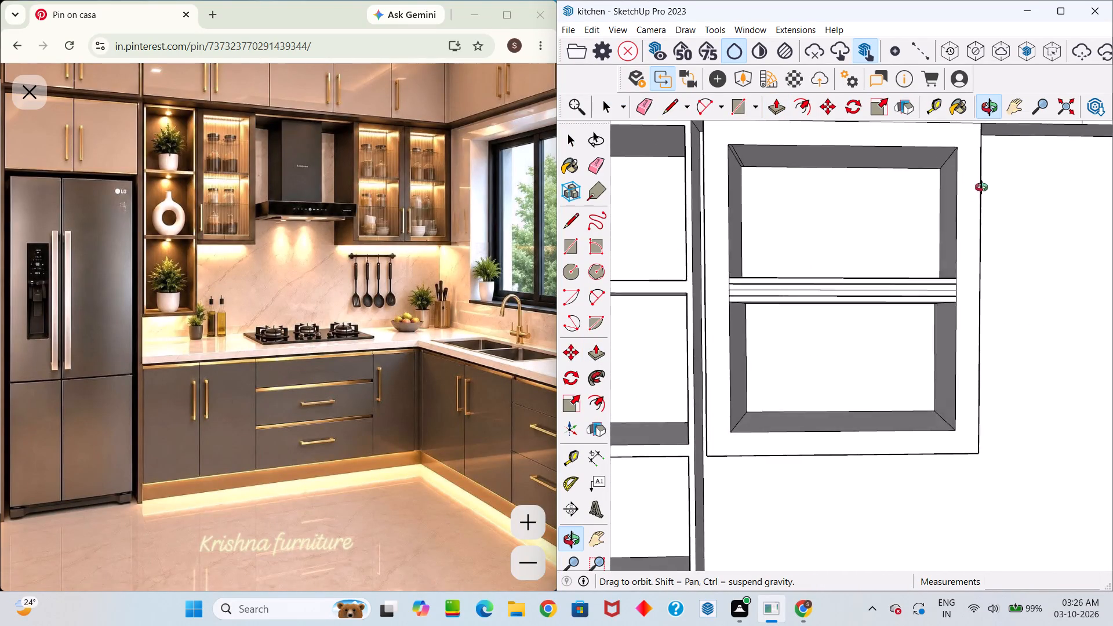
middle_drag(981, 187, 799, 270)
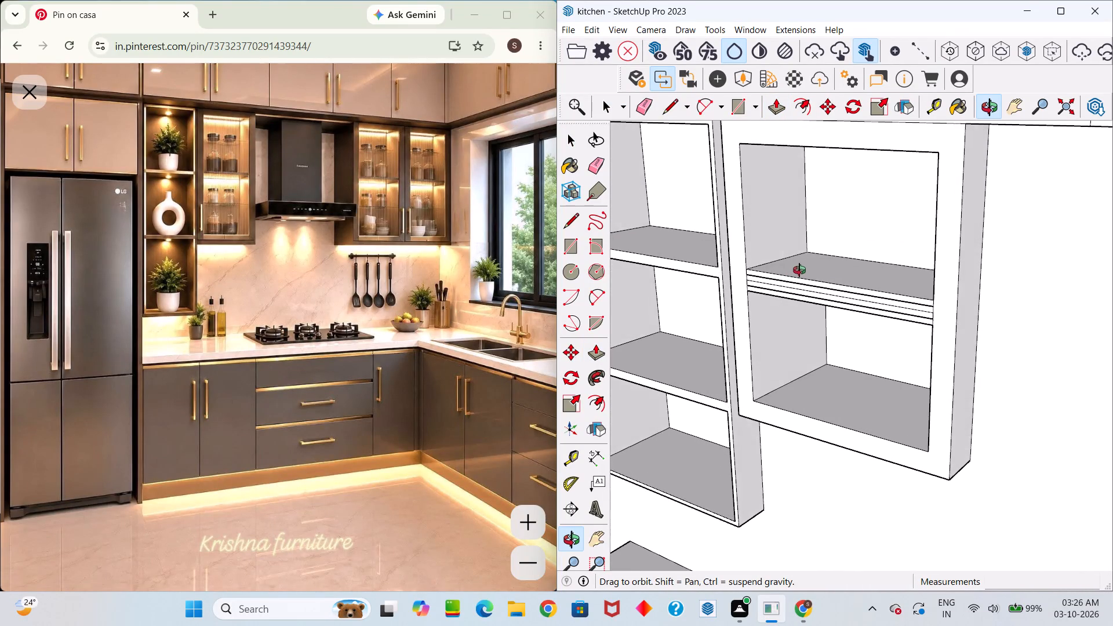
middle_drag(799, 270, 817, 250)
scroll(766, 286, up, 5)
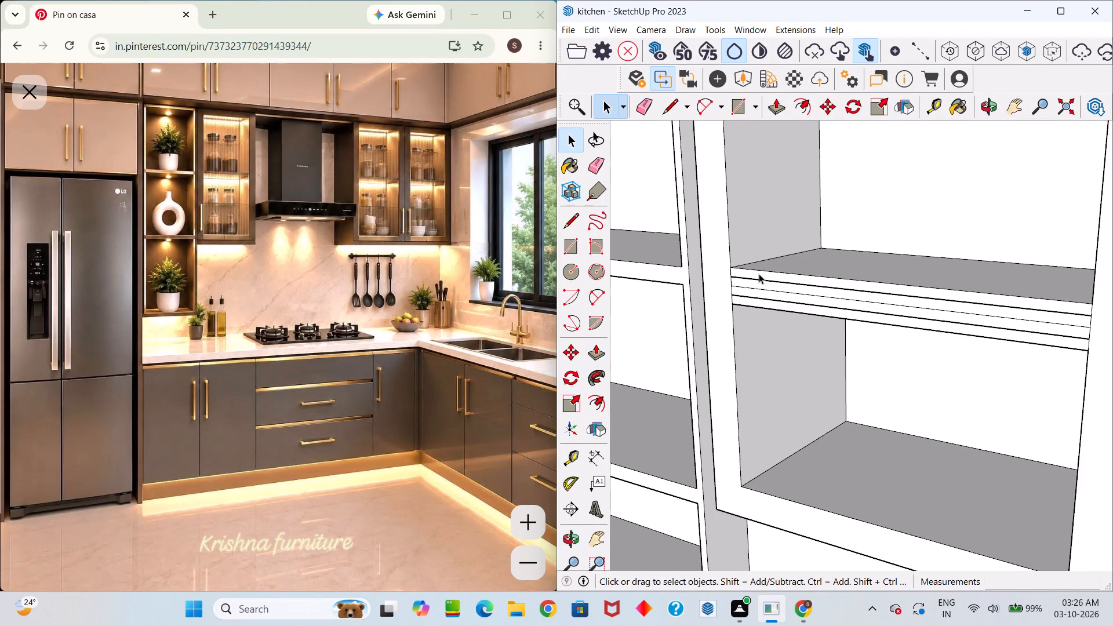
middle_drag(755, 285, 897, 238)
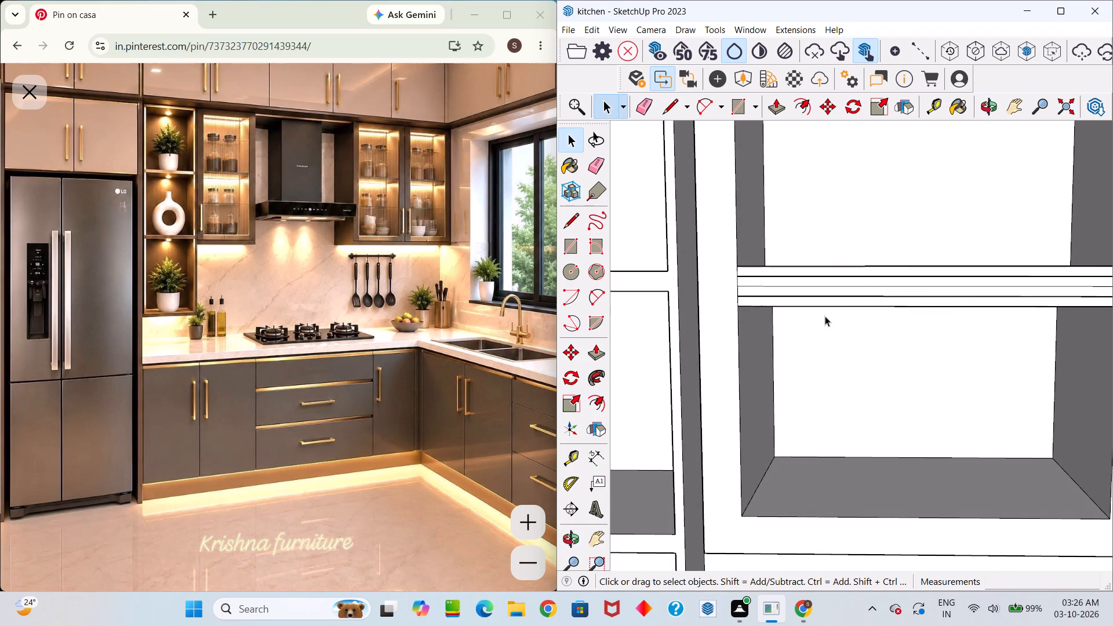
key(r)
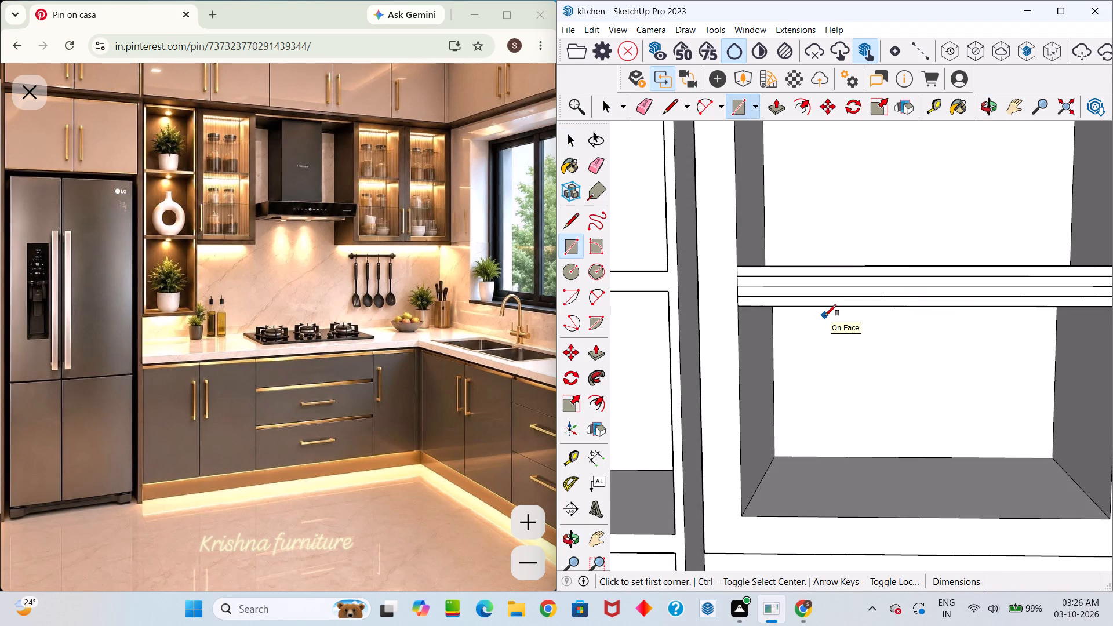
key(e)
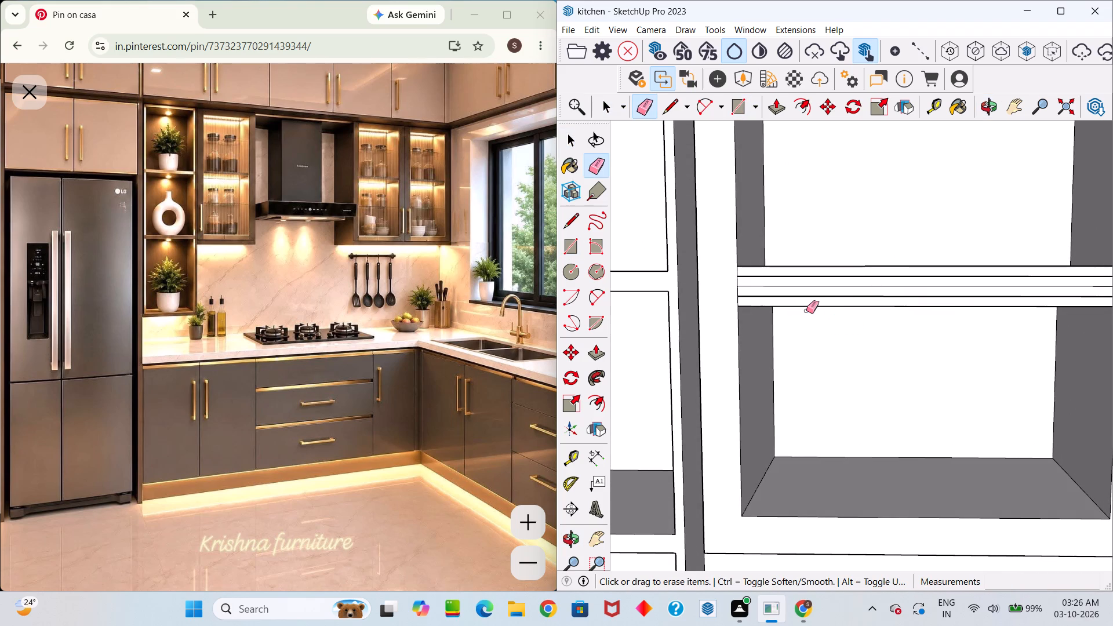
drag(833, 304, 832, 312)
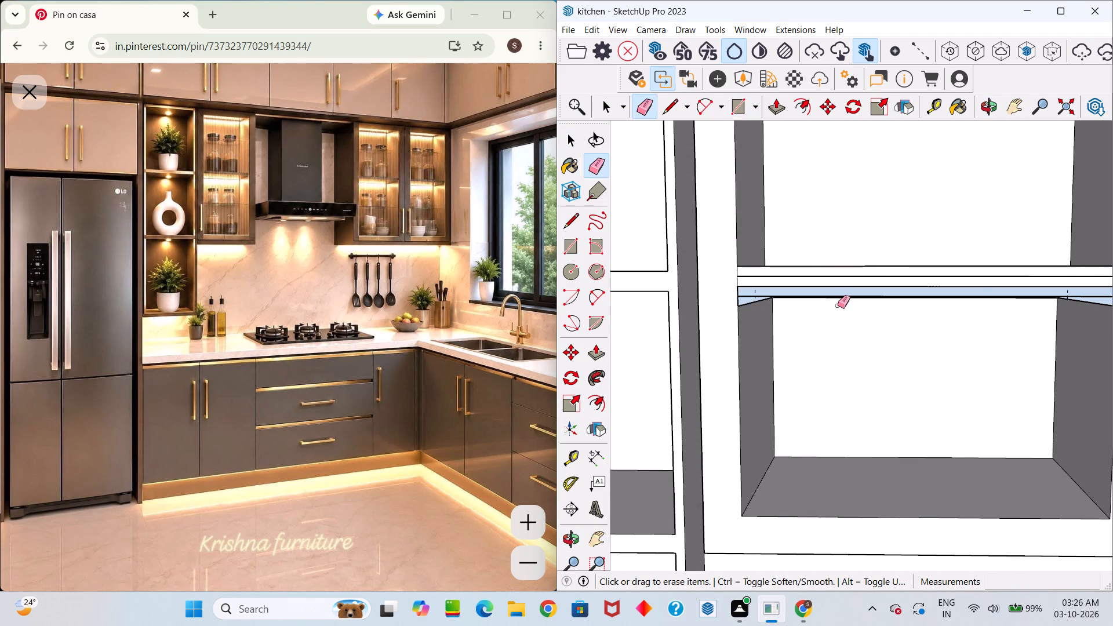
middle_drag(838, 305, 846, 289)
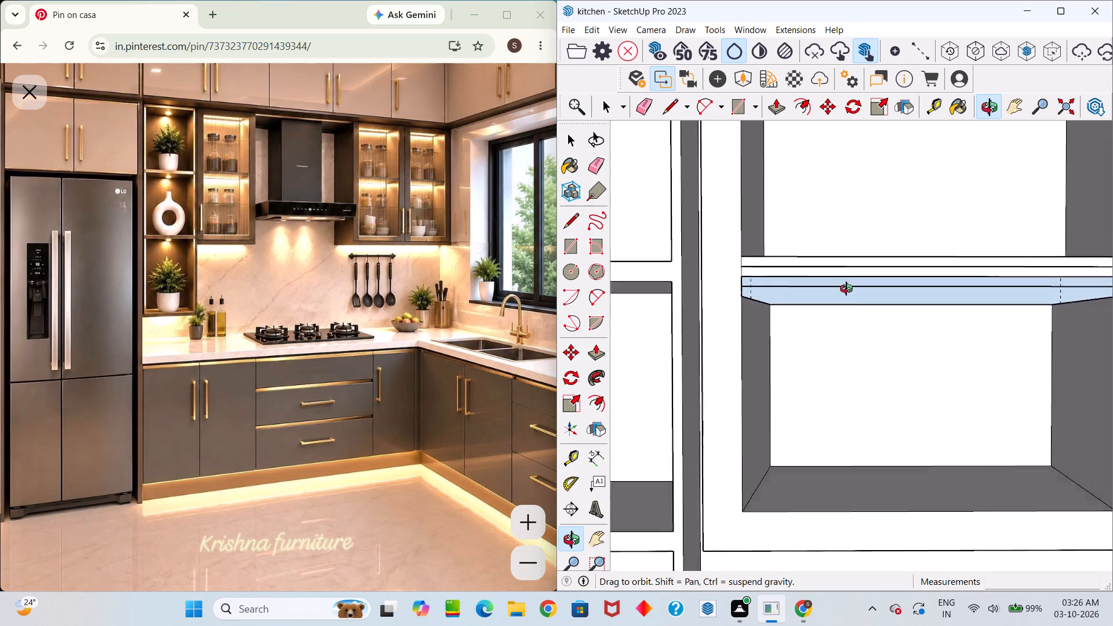
middle_drag(846, 289, 837, 444)
scroll(803, 356, up, 5)
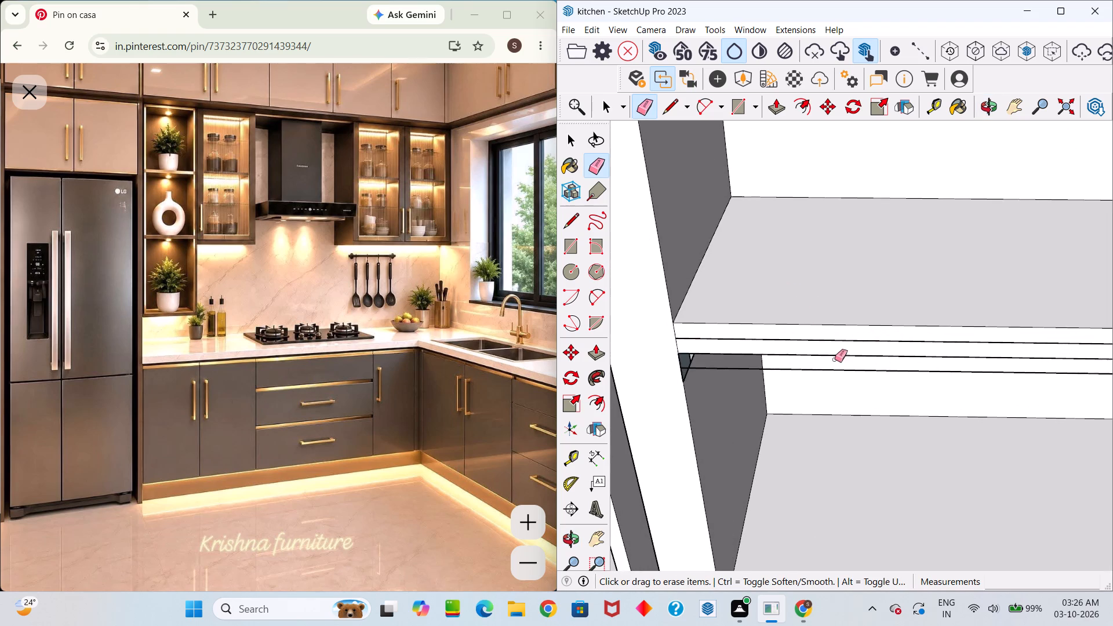
middle_drag(835, 360, 826, 269)
click(808, 312)
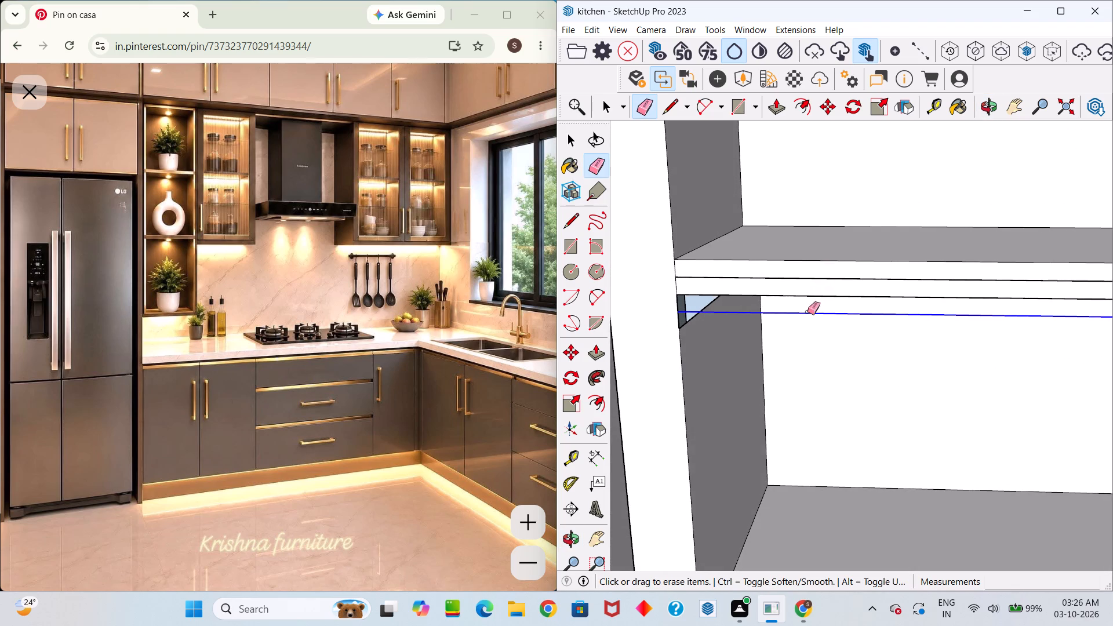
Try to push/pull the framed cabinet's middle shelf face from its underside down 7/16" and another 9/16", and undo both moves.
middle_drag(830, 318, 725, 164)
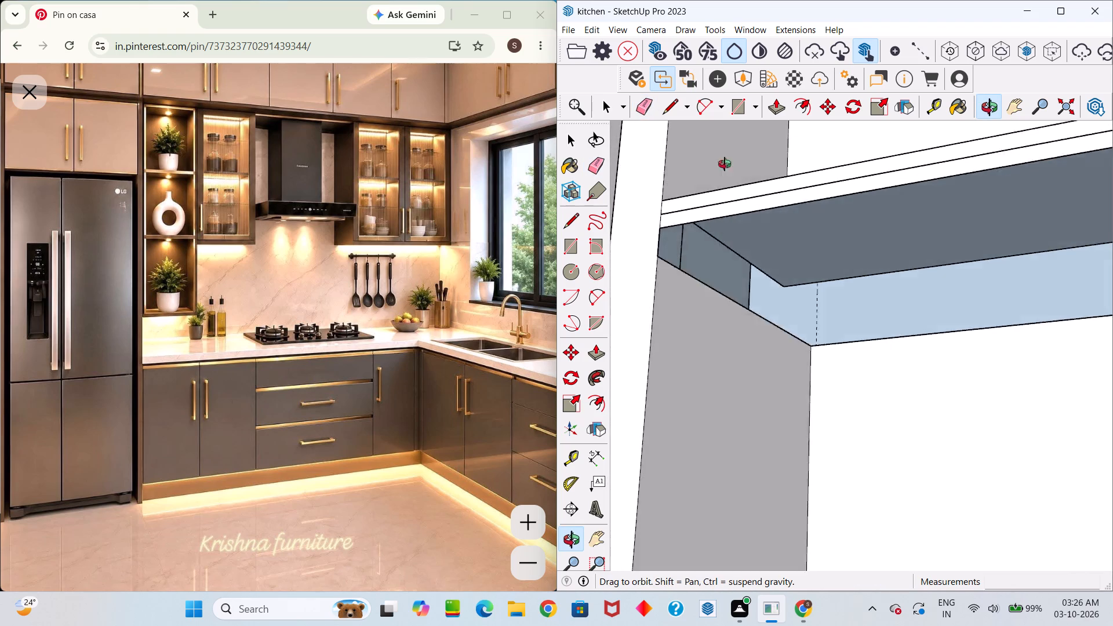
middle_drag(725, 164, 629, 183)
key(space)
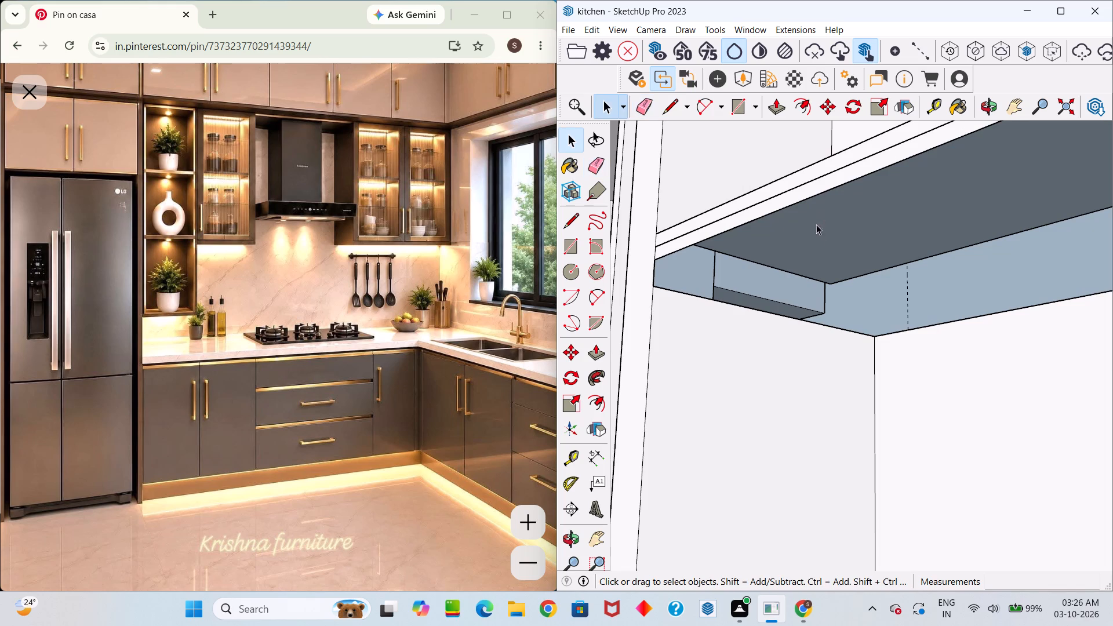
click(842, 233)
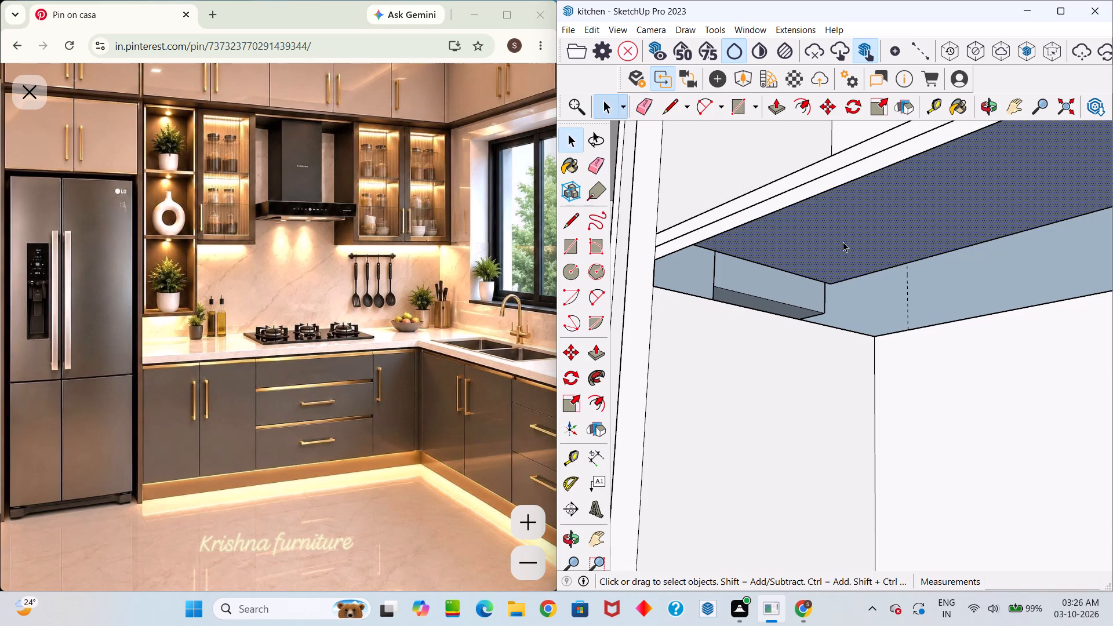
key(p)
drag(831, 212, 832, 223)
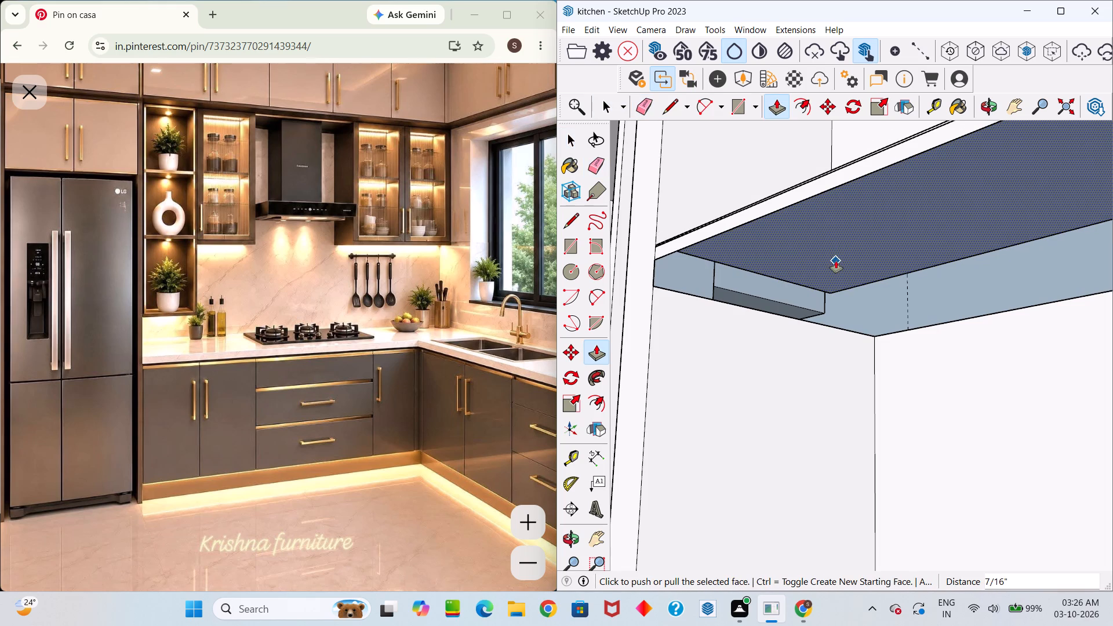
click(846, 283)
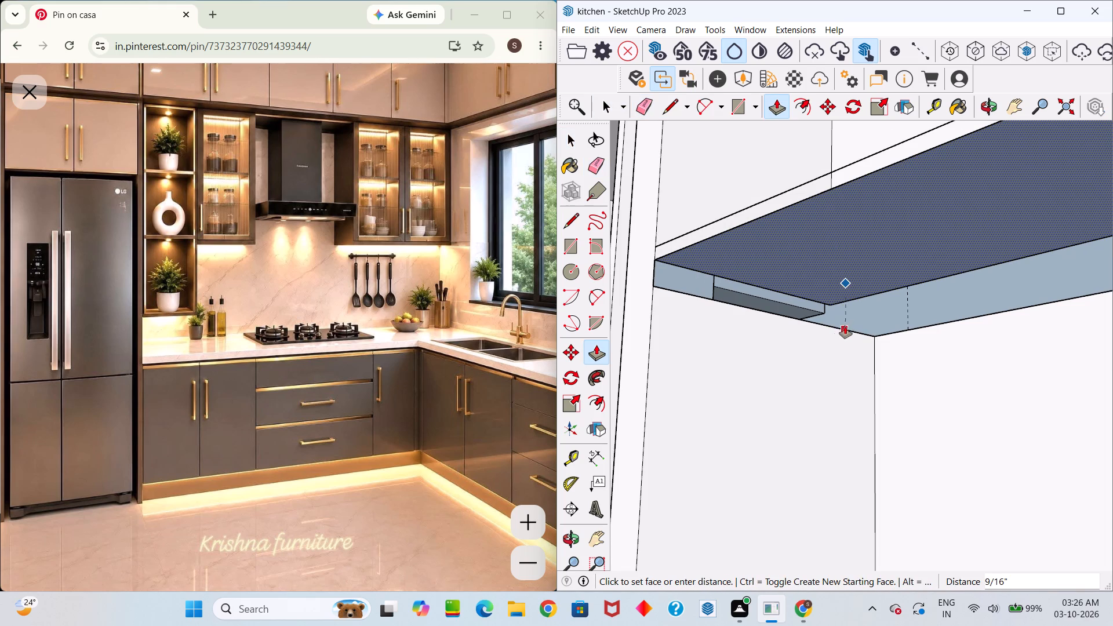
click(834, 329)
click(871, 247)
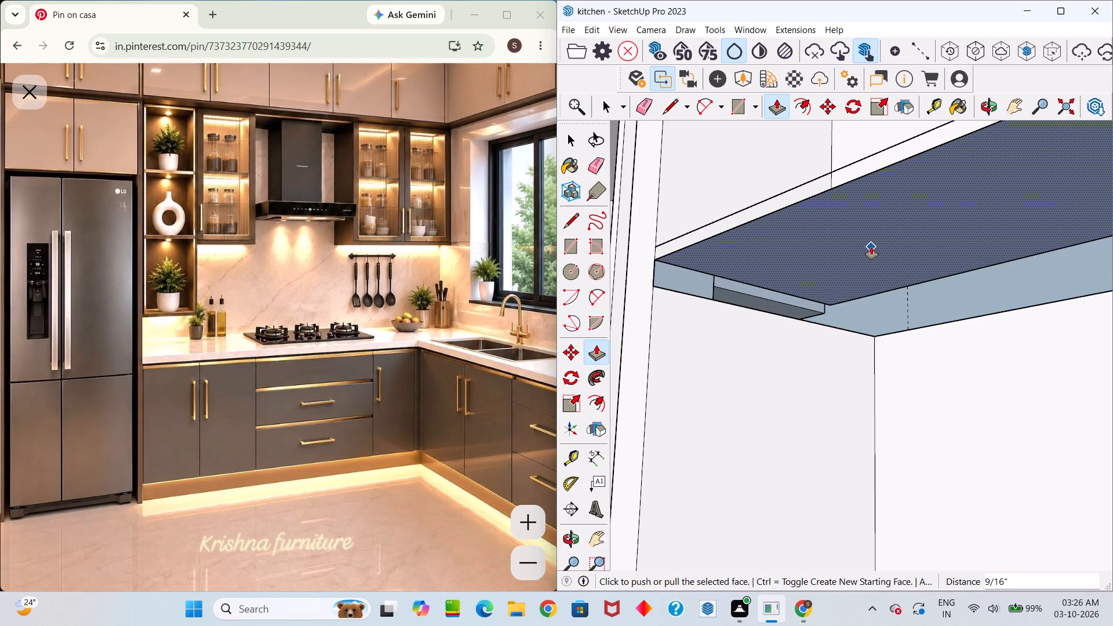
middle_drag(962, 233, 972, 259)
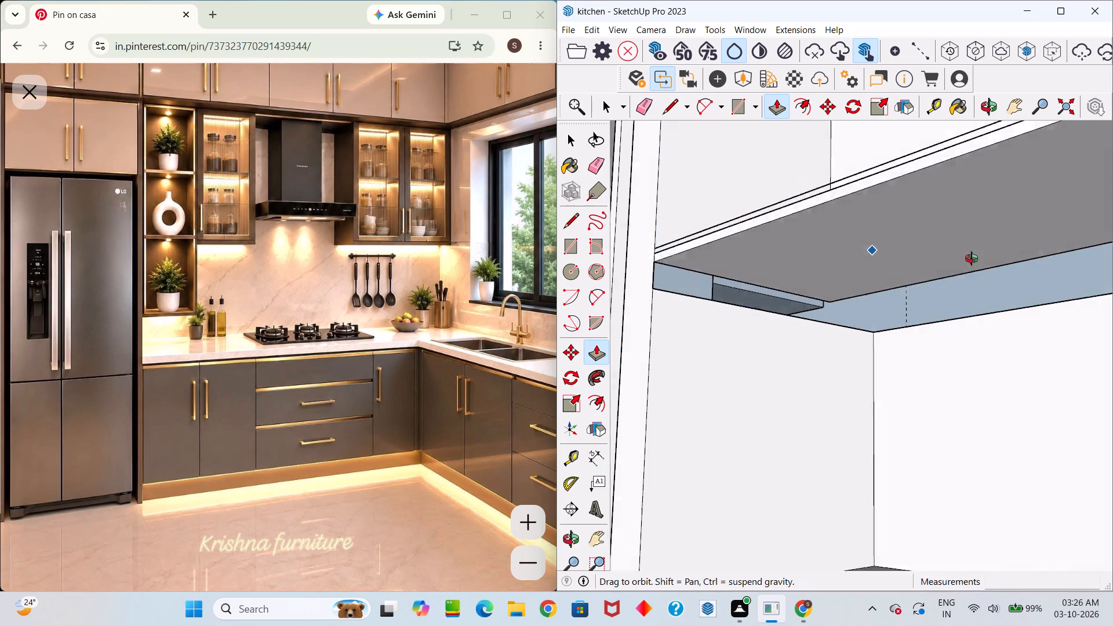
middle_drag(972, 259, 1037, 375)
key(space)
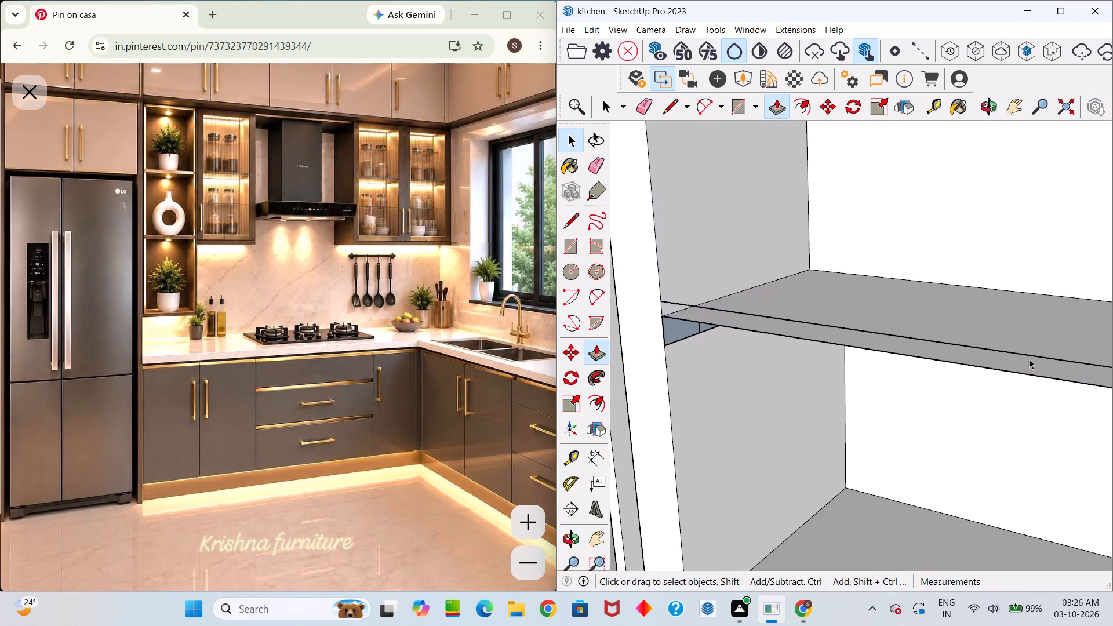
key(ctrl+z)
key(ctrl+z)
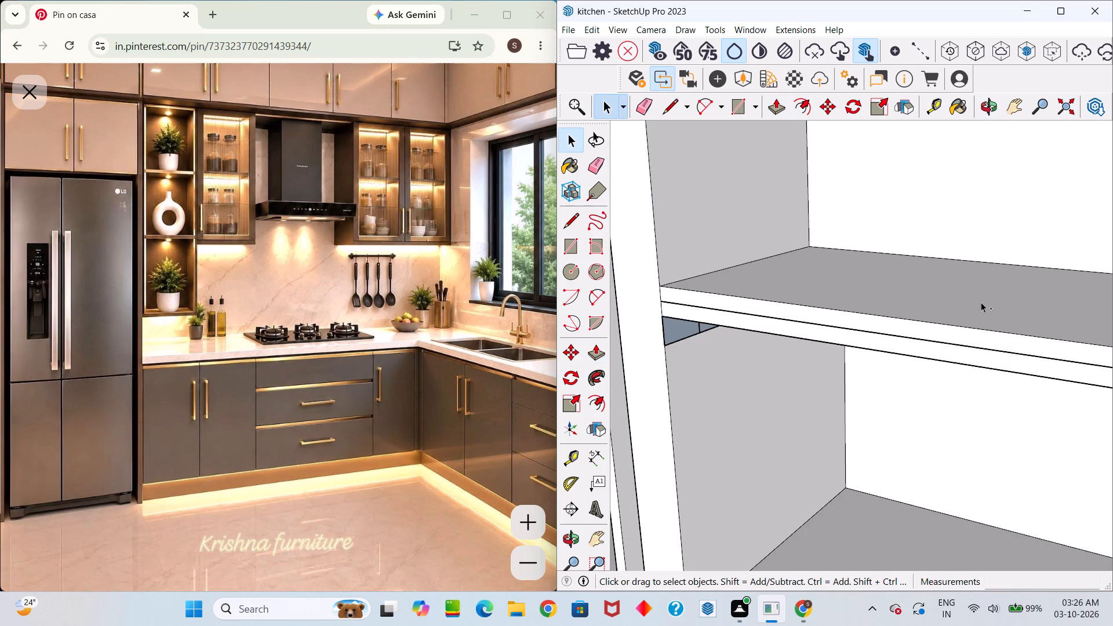
Undo the earlier edge erasures and the 0.5" line copy on the middle shelf's front.
key(ctrl+z)
key(ctrl+z)
key(ctrl+z)
key(ctrl+z)
key(ctrl+z)
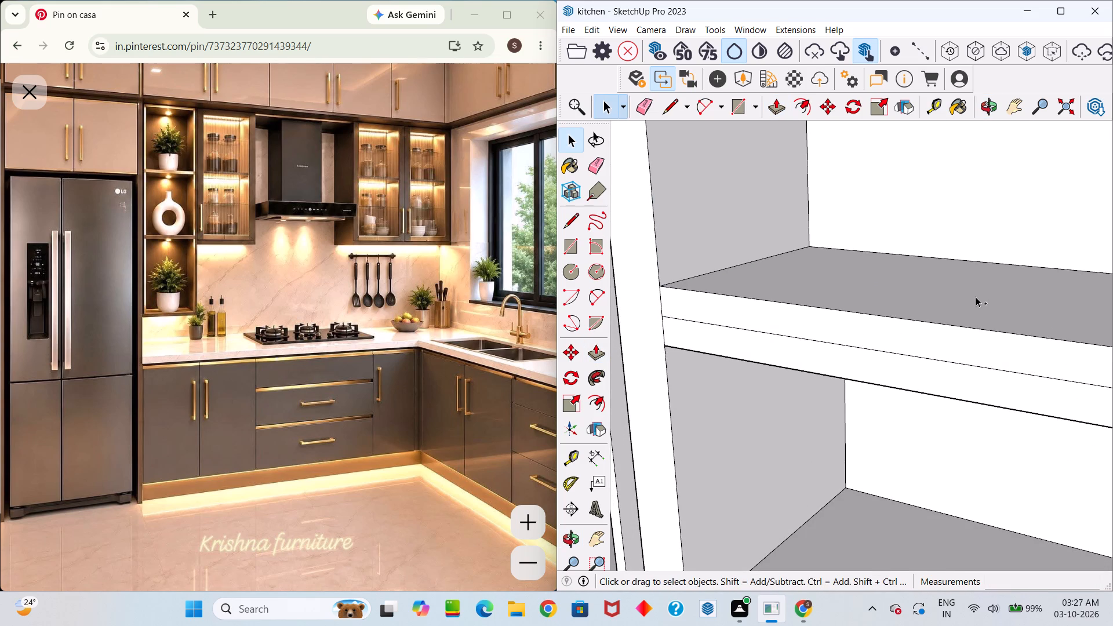
Erase the centre line on the front of the framed cabinet's middle shelf.
scroll(868, 242, down, 10)
middle_drag(852, 283, 930, 319)
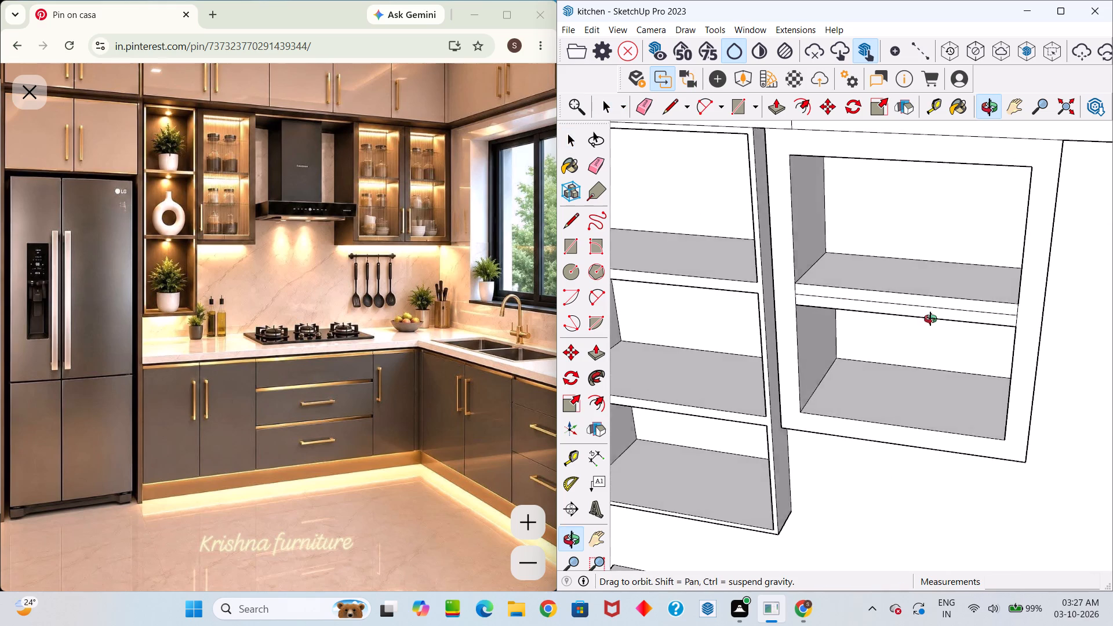
middle_drag(930, 319, 927, 272)
scroll(934, 281, down, 3)
scroll(950, 225, down, 4)
scroll(932, 274, up, 3)
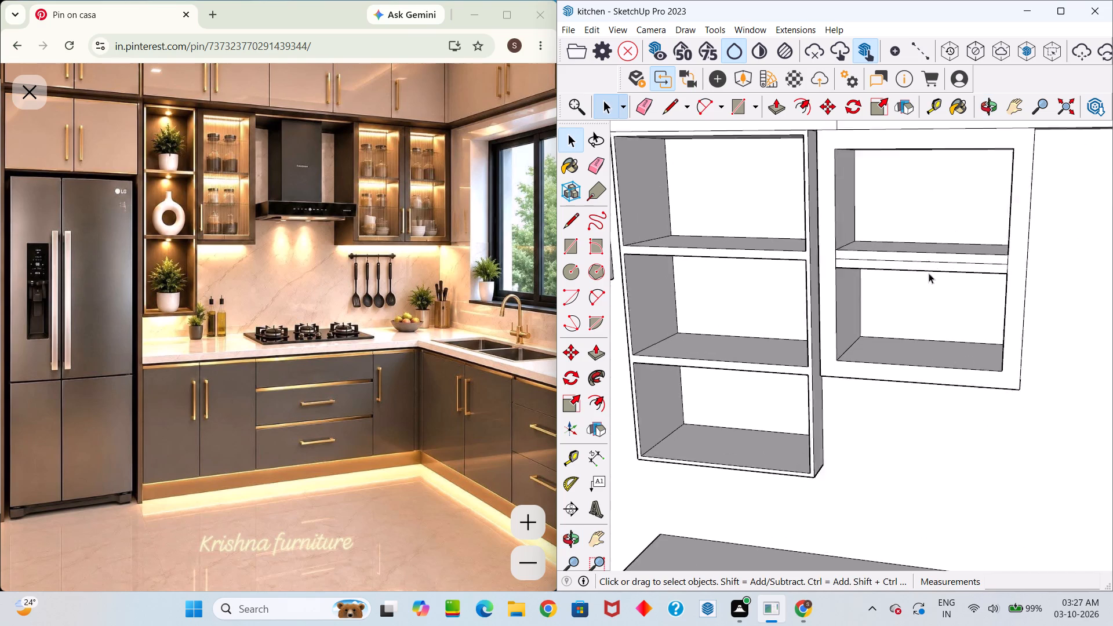
scroll(929, 273, up, 6)
key(e)
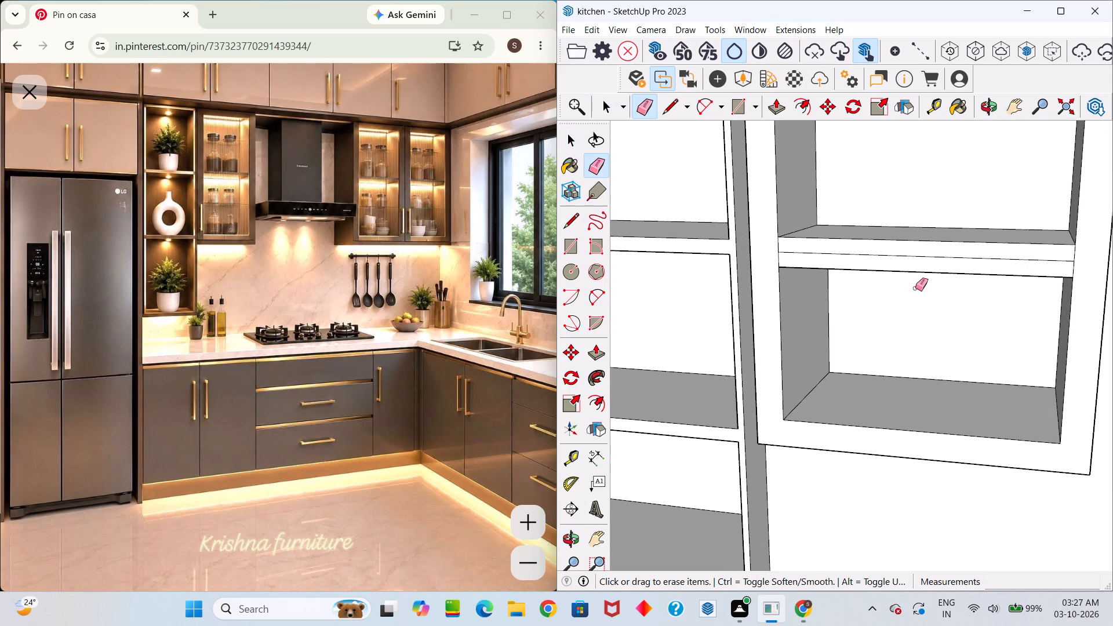
click(959, 257)
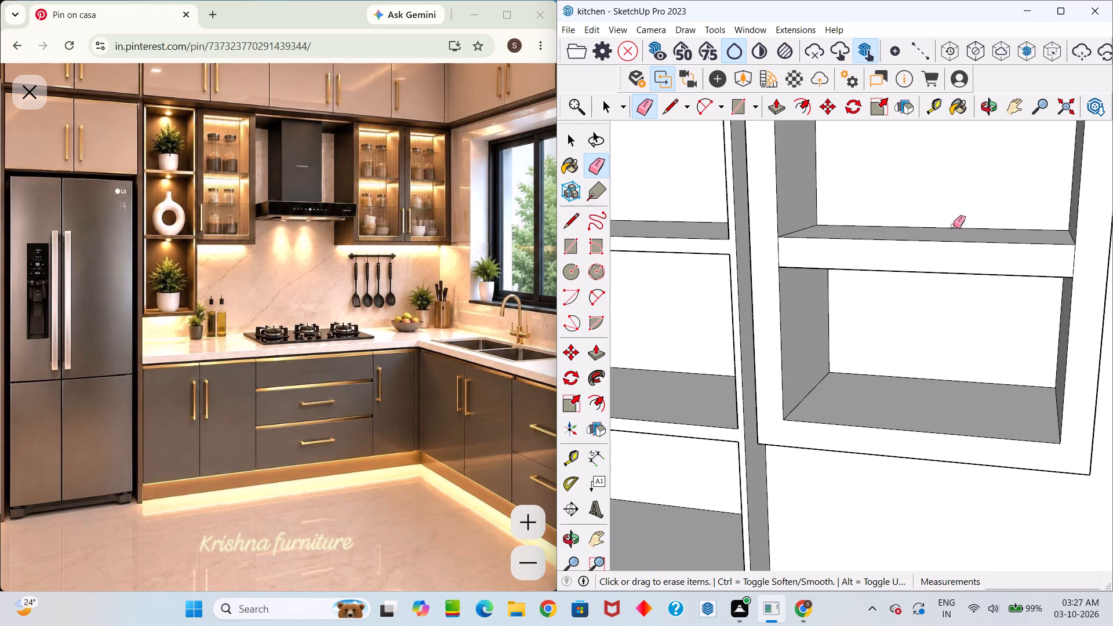
Examine the framed upper cabinet's front and its shelf alongside the open shelving unit.
scroll(933, 190, down, 6)
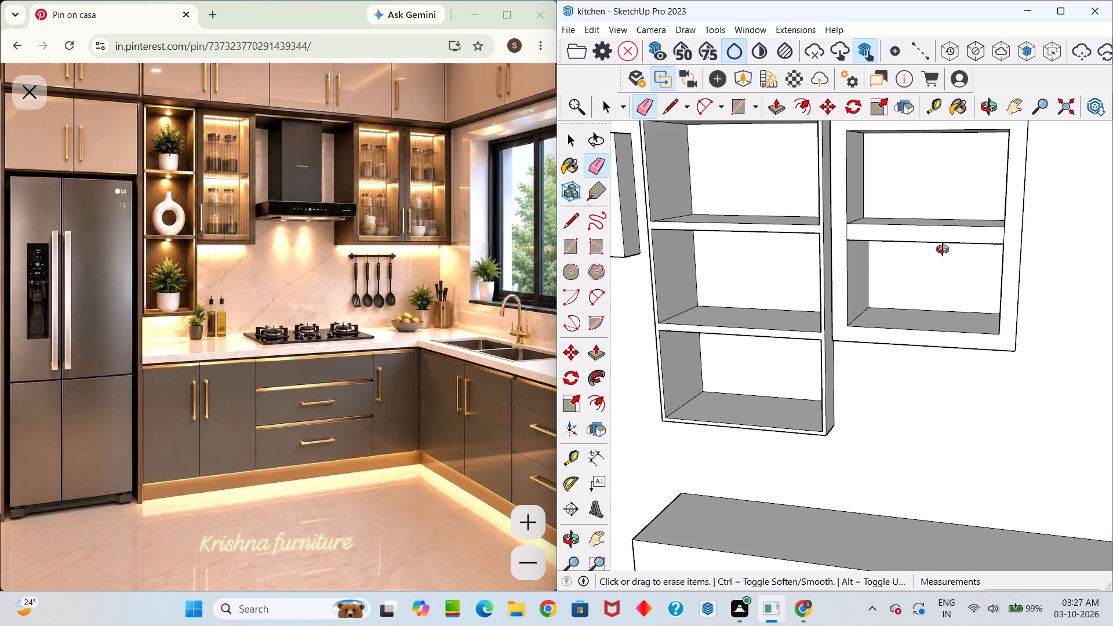
middle_drag(943, 249, 1017, 232)
scroll(1017, 228, up, 5)
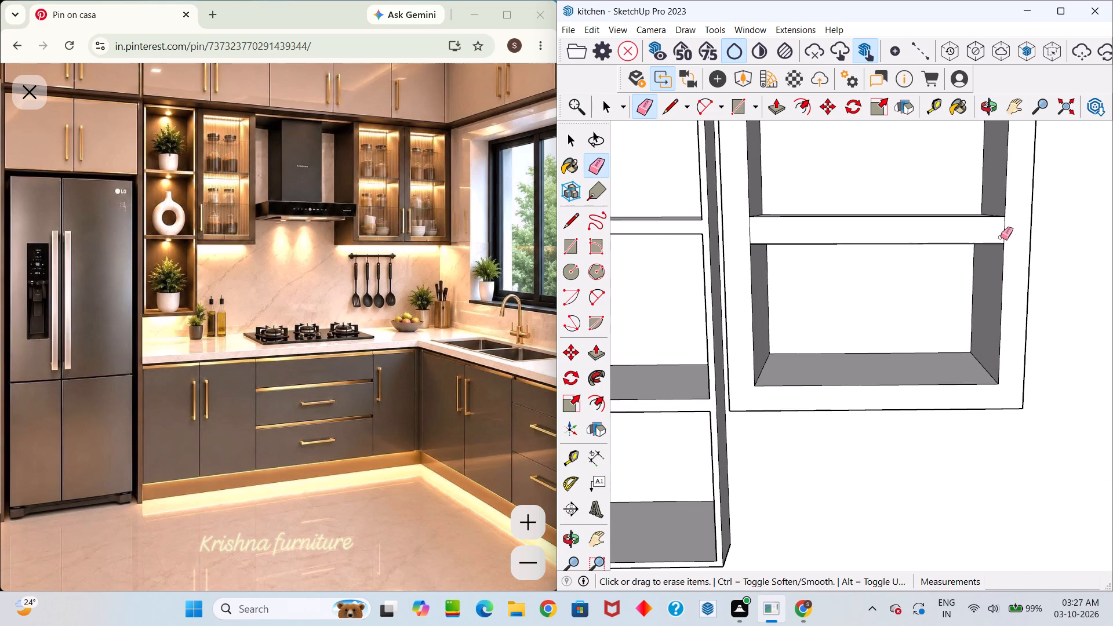
key(space)
scroll(972, 234, down, 17)
scroll(955, 294, up, 10)
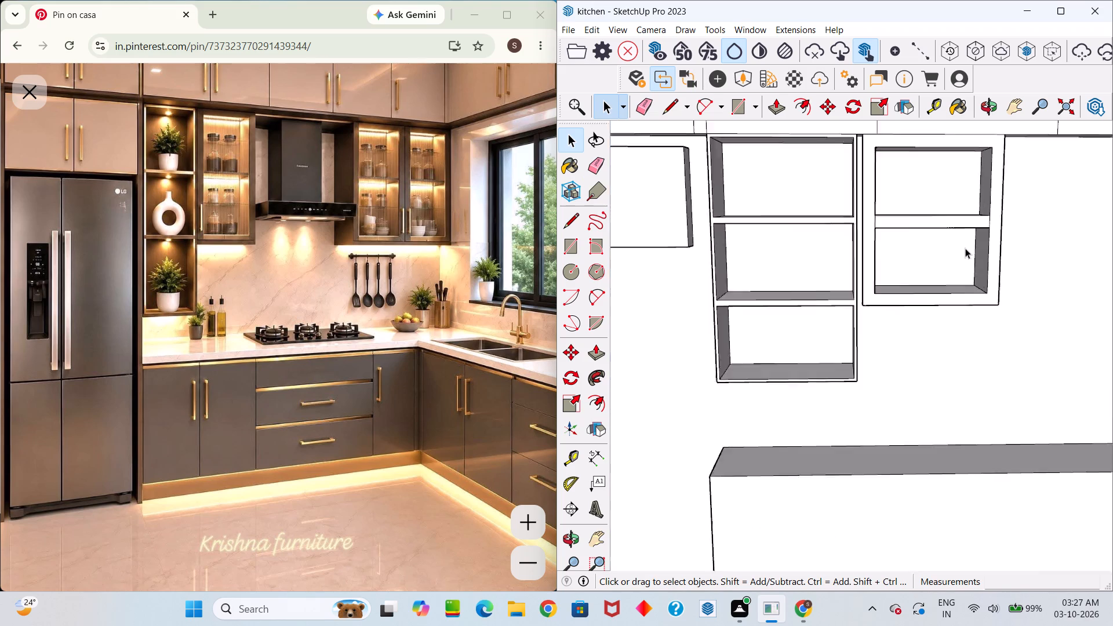
scroll(965, 248, up, 4)
scroll(951, 269, down, 9)
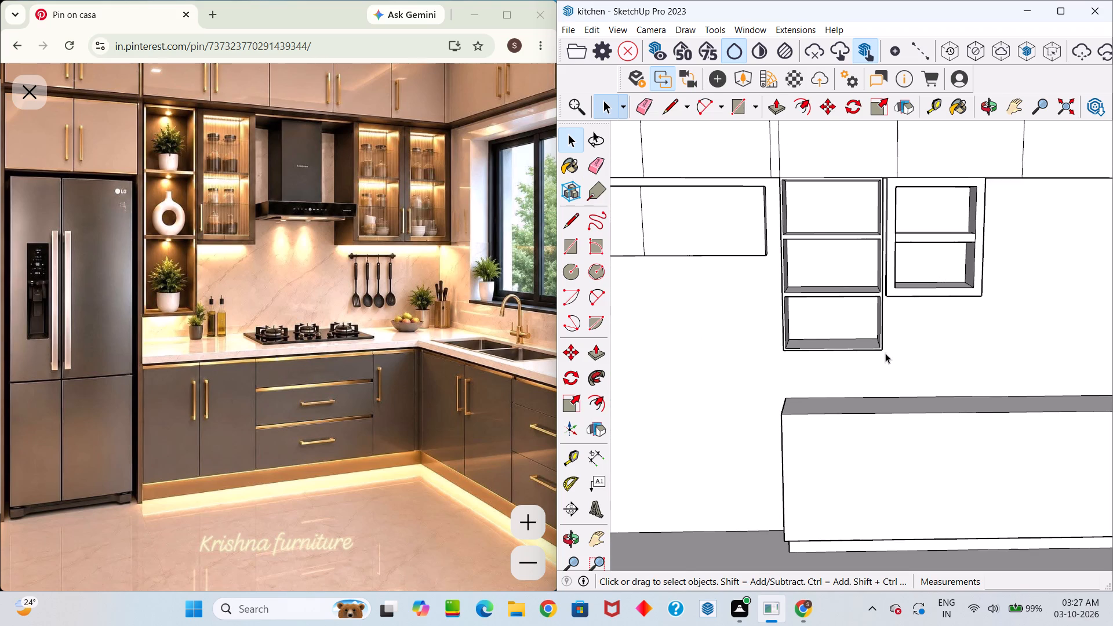
Examine the room's base and upper cabinets, ending at the countertop's inner corner beneath the window.
middle_drag(888, 301, 770, 162)
drag(884, 293, 770, 162)
middle_drag(681, 126, 702, 205)
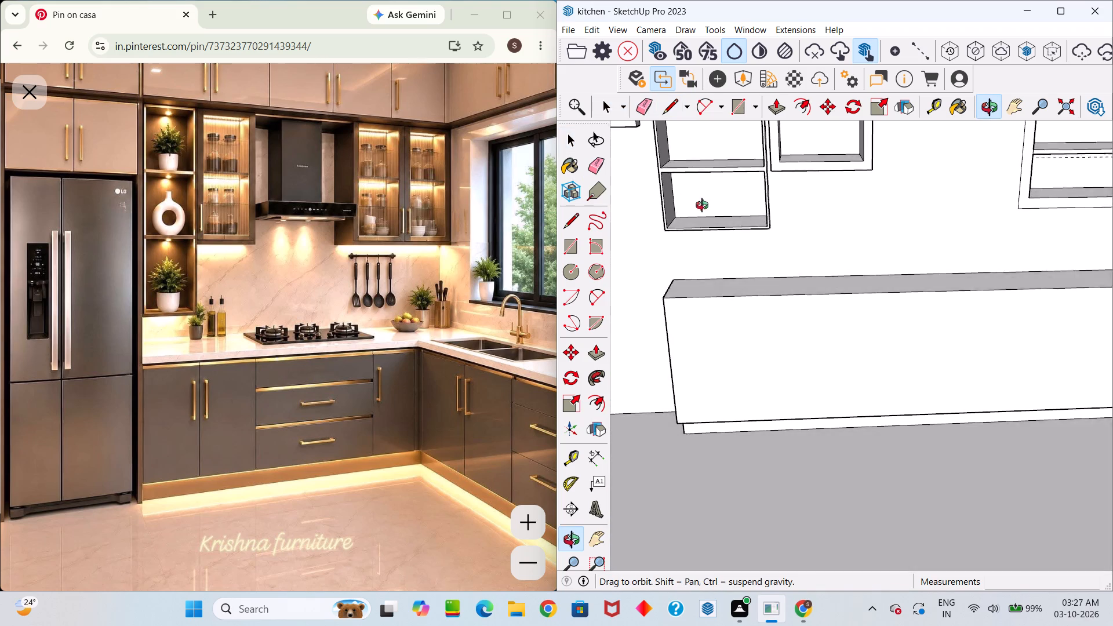
middle_drag(702, 205, 723, 163)
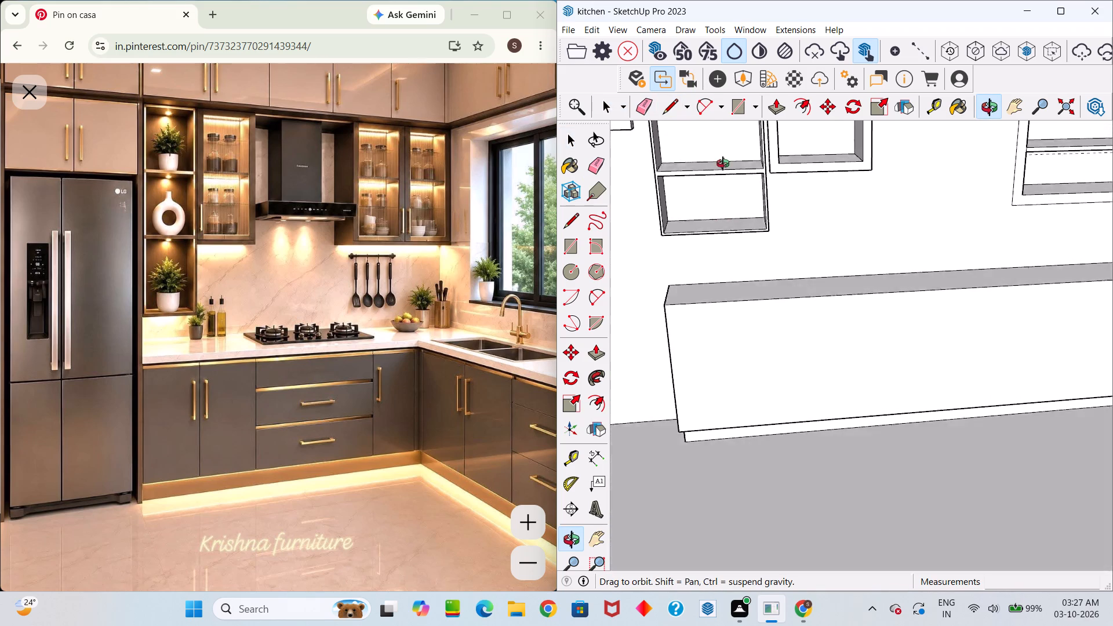
middle_drag(723, 163, 621, 181)
scroll(617, 186, down, 5)
scroll(634, 184, down, 20)
scroll(634, 184, down, 8)
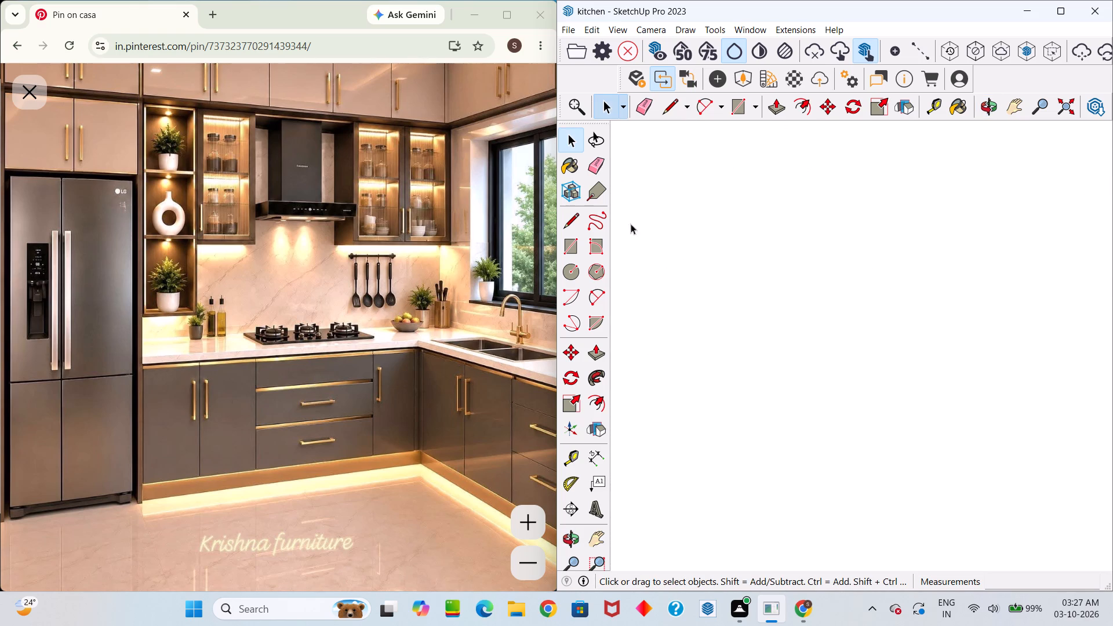
scroll(631, 224, down, 8)
scroll(625, 230, up, 1)
scroll(628, 228, down, 20)
scroll(628, 228, down, 4)
middle_drag(719, 174, 777, 269)
scroll(721, 191, down, 1)
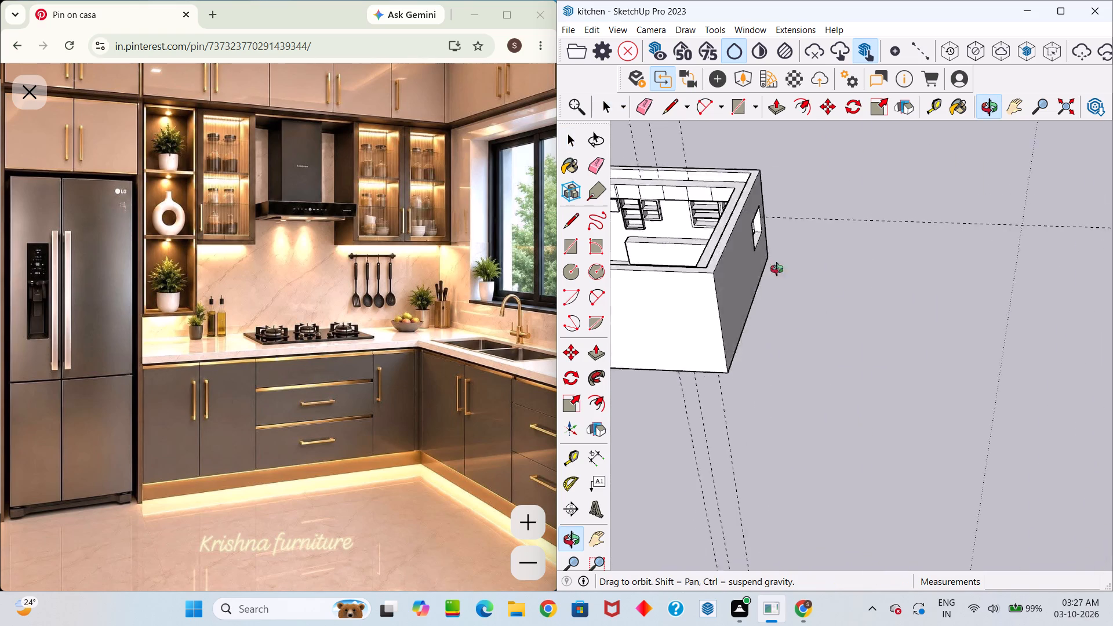
middle_drag(777, 269, 1035, 220)
scroll(809, 268, up, 5)
scroll(750, 296, up, 5)
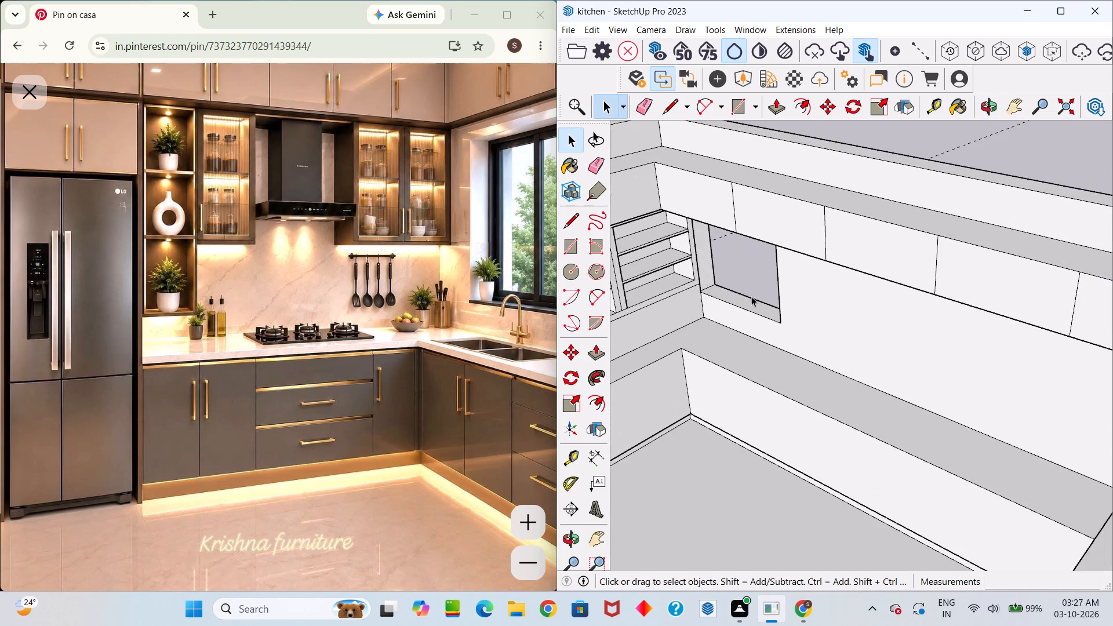
middle_drag(756, 296, 984, 336)
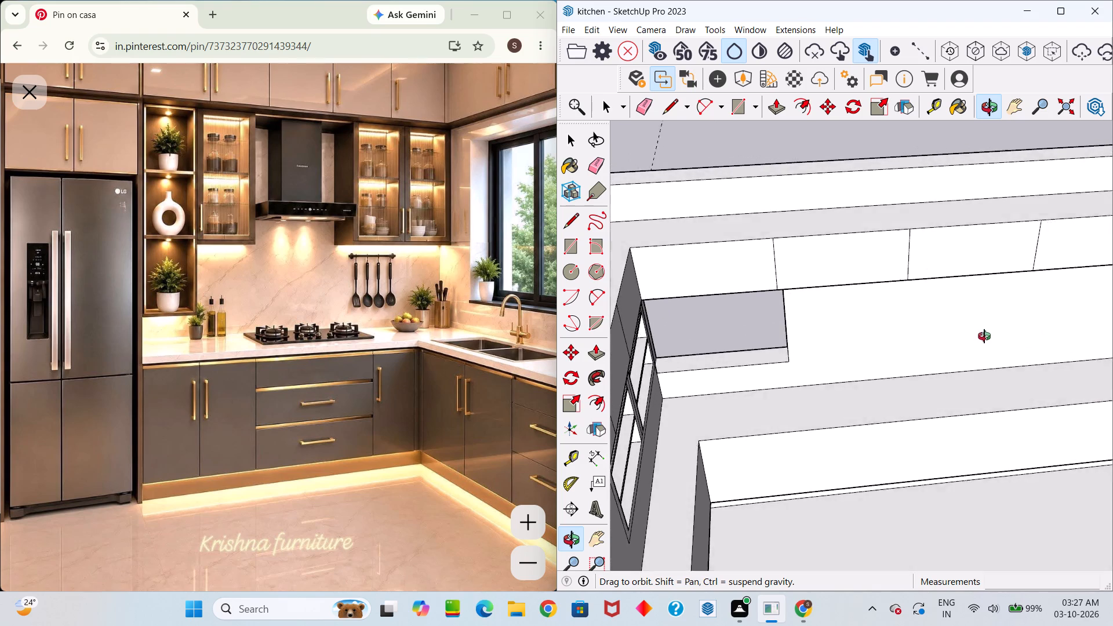
middle_drag(984, 336, 951, 432)
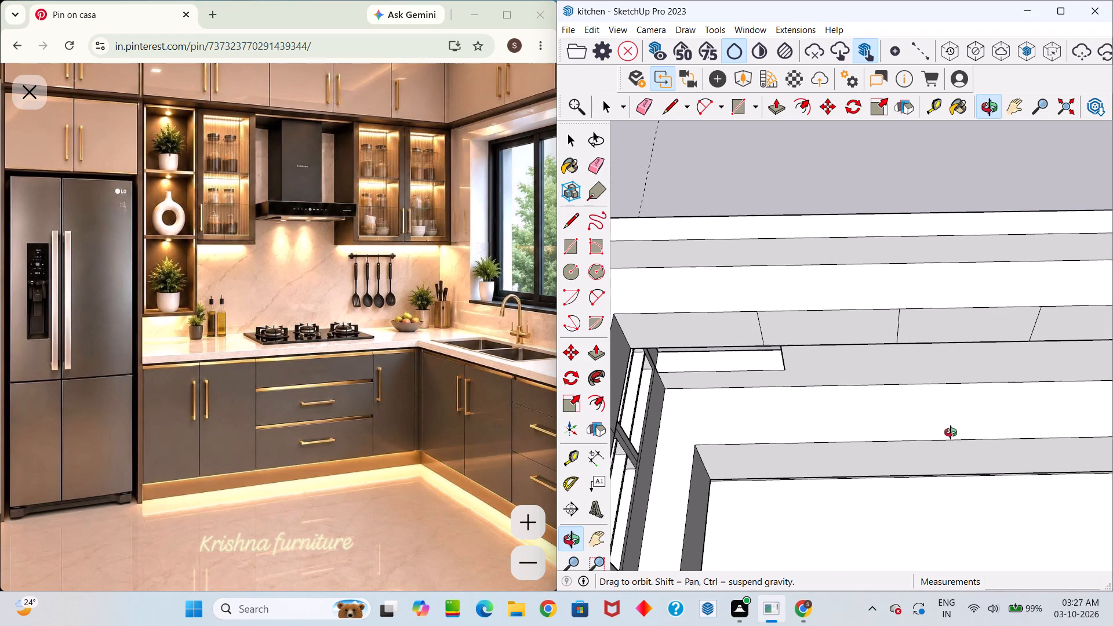
middle_drag(951, 432, 954, 416)
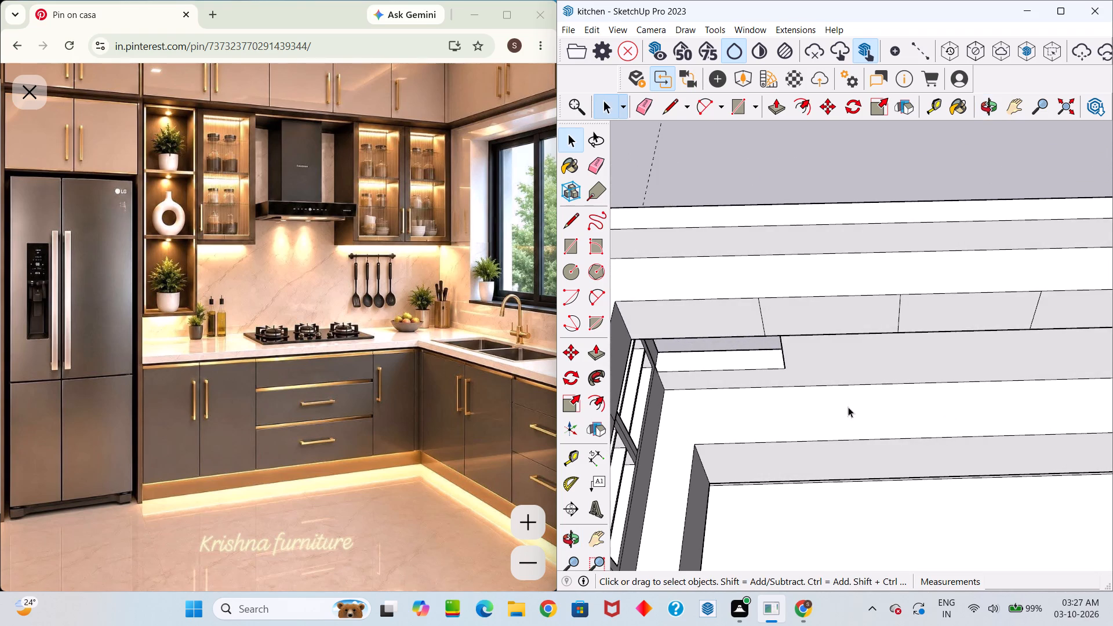
scroll(844, 405, up, 4)
scroll(626, 392, up, 3)
middle_drag(653, 403, 767, 398)
drag(652, 407, 781, 388)
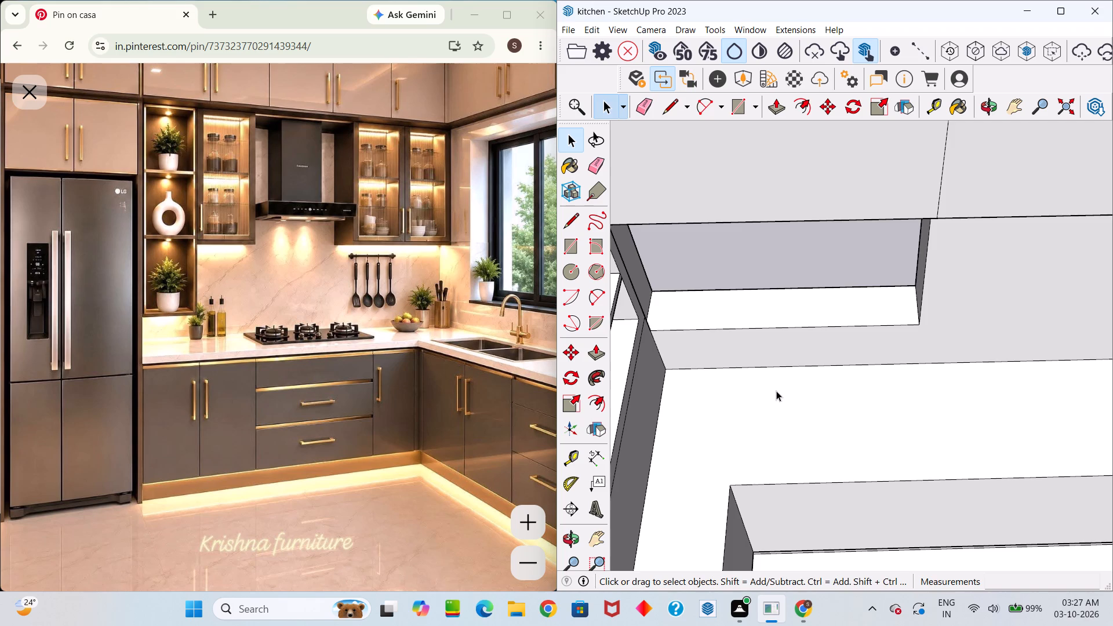
middle_drag(777, 405, 803, 388)
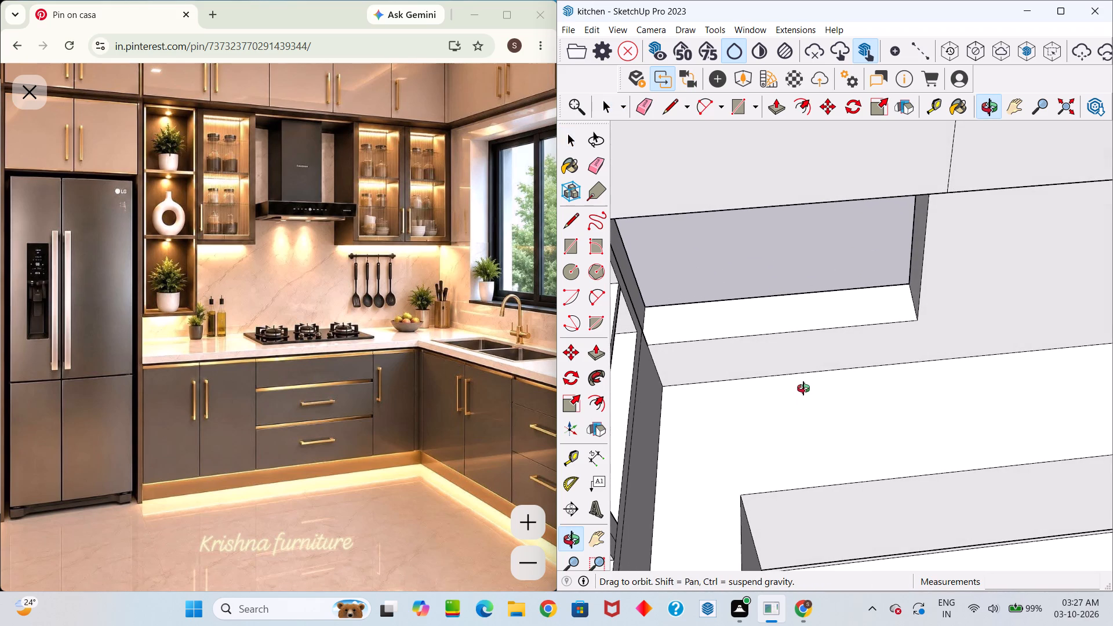
middle_drag(803, 388, 828, 407)
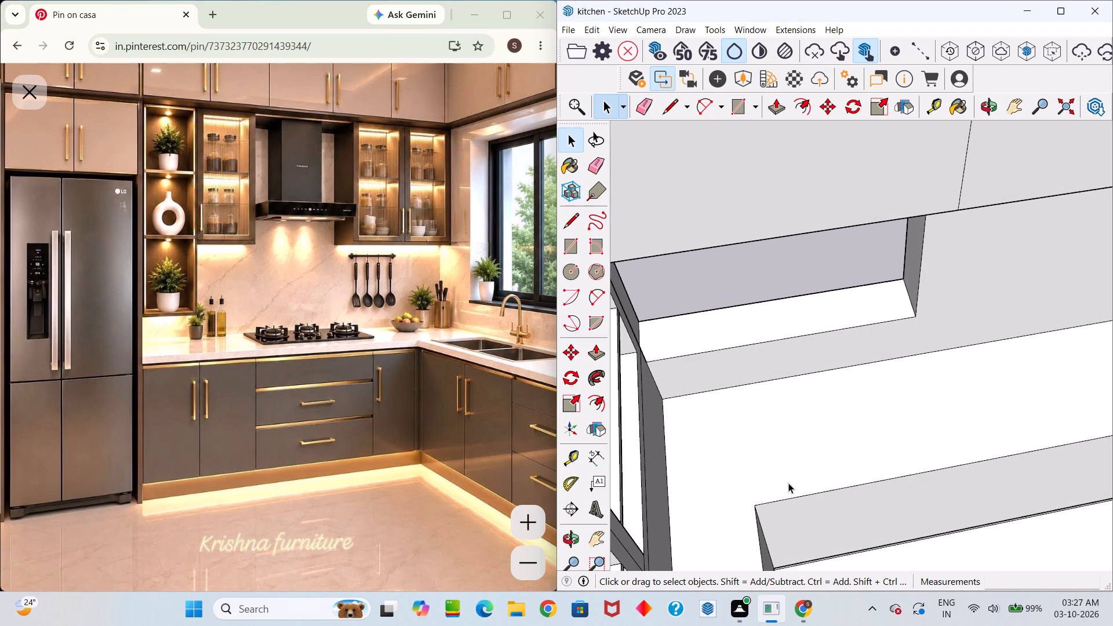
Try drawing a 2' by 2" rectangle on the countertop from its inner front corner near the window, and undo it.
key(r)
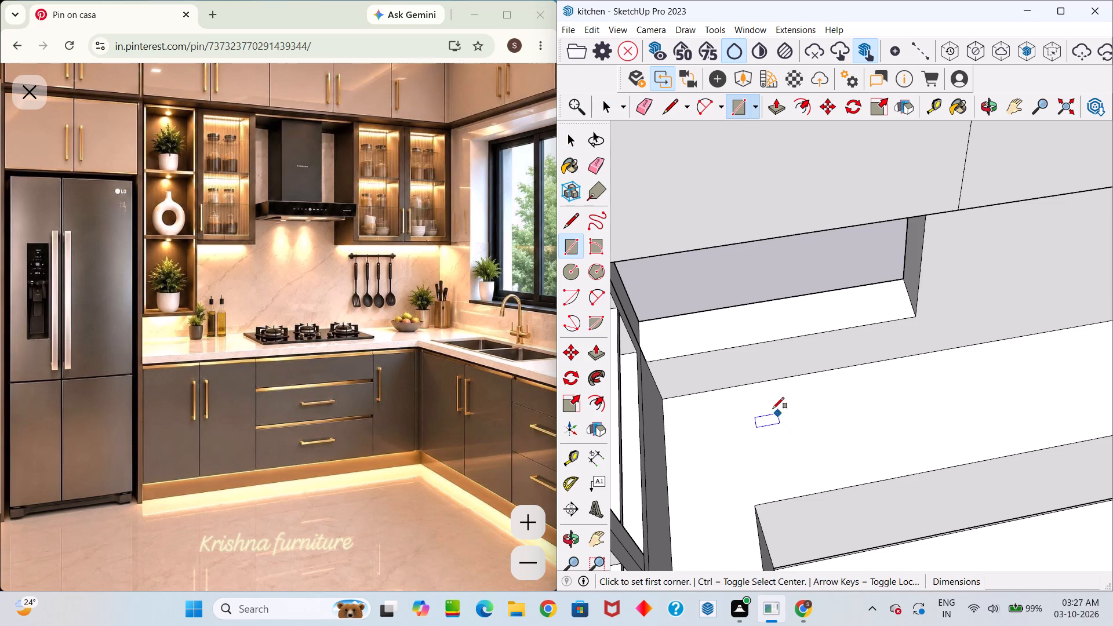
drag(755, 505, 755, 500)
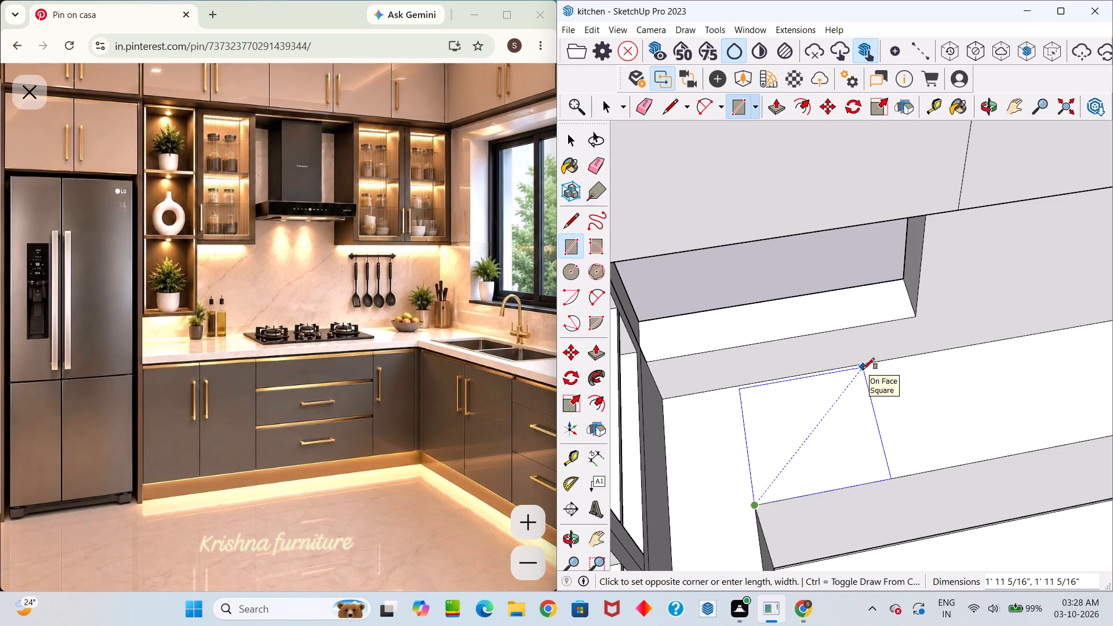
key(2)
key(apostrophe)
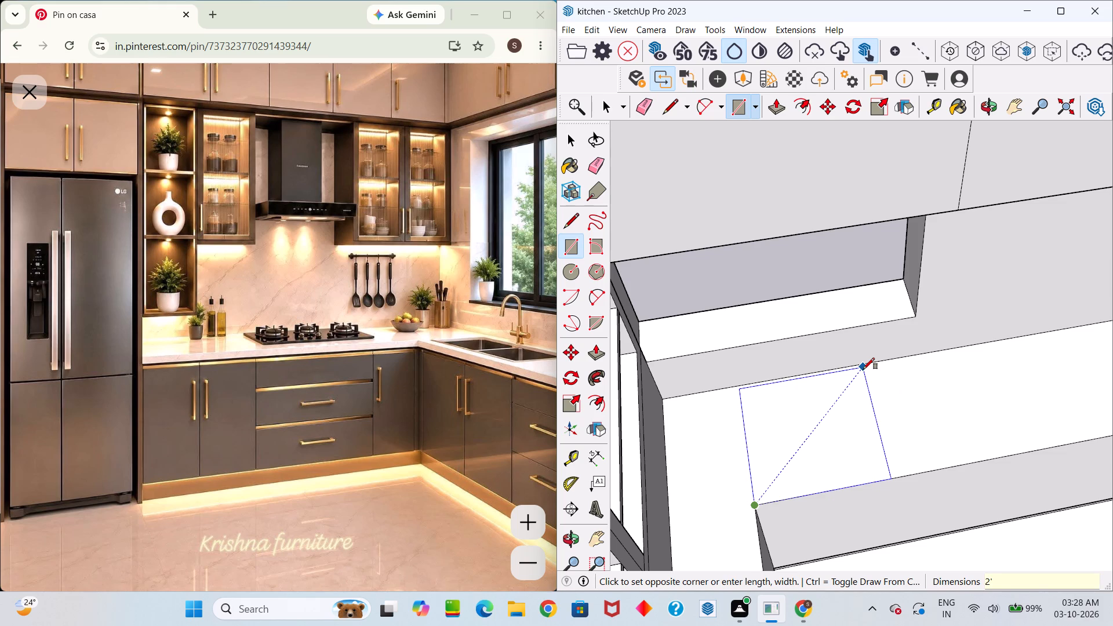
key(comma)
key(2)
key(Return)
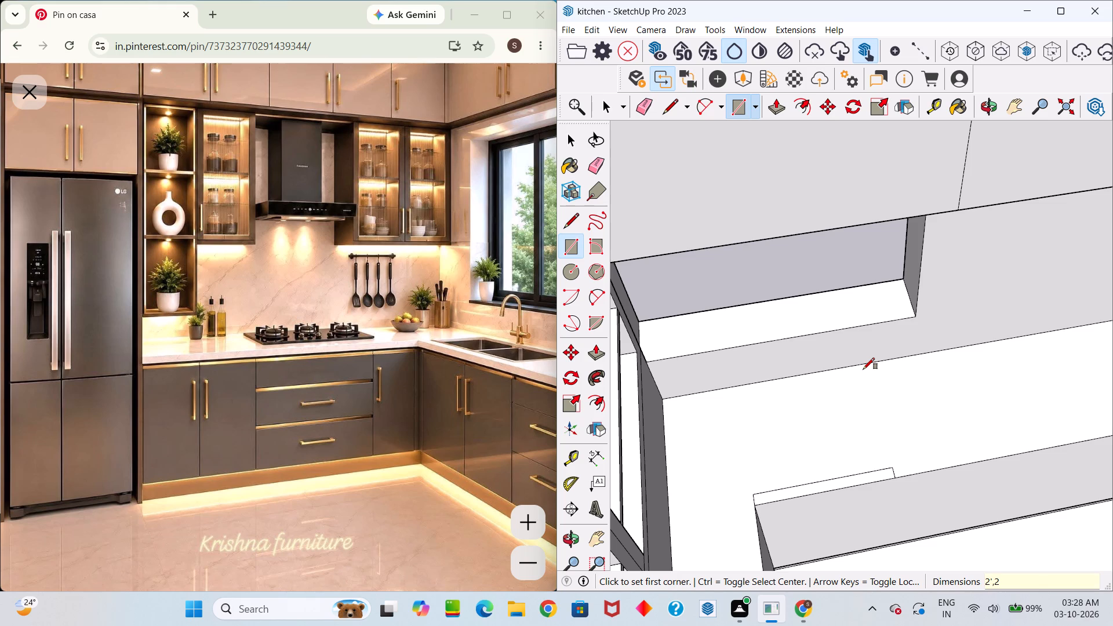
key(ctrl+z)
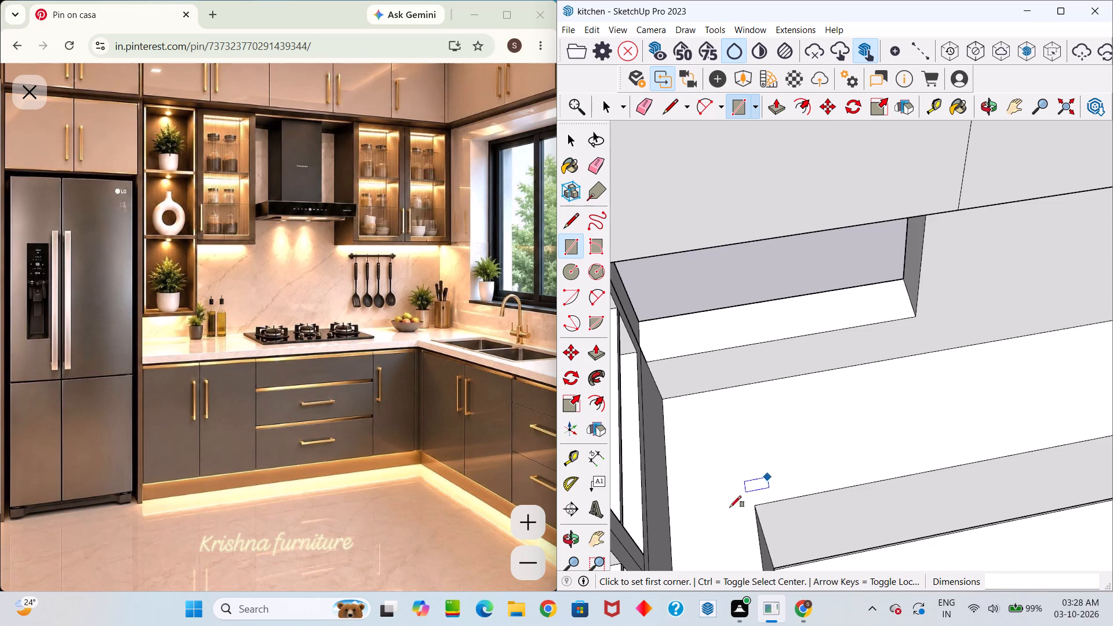
Draw a 2' by 2' rectangle on the window-side countertop, starting from its inner front corner.
click(753, 504)
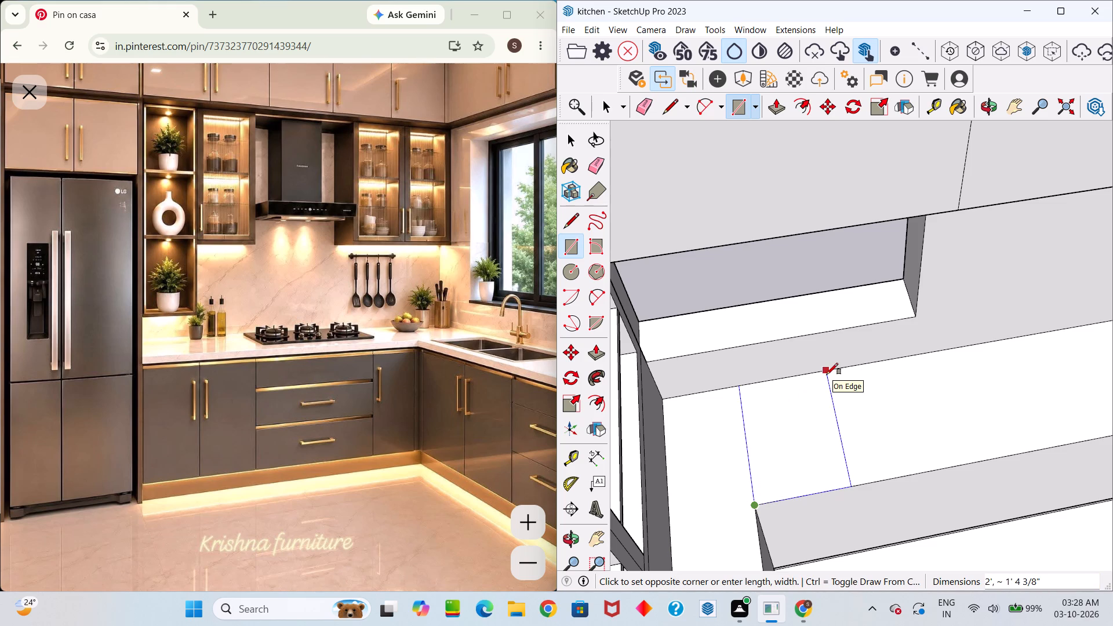
key(2)
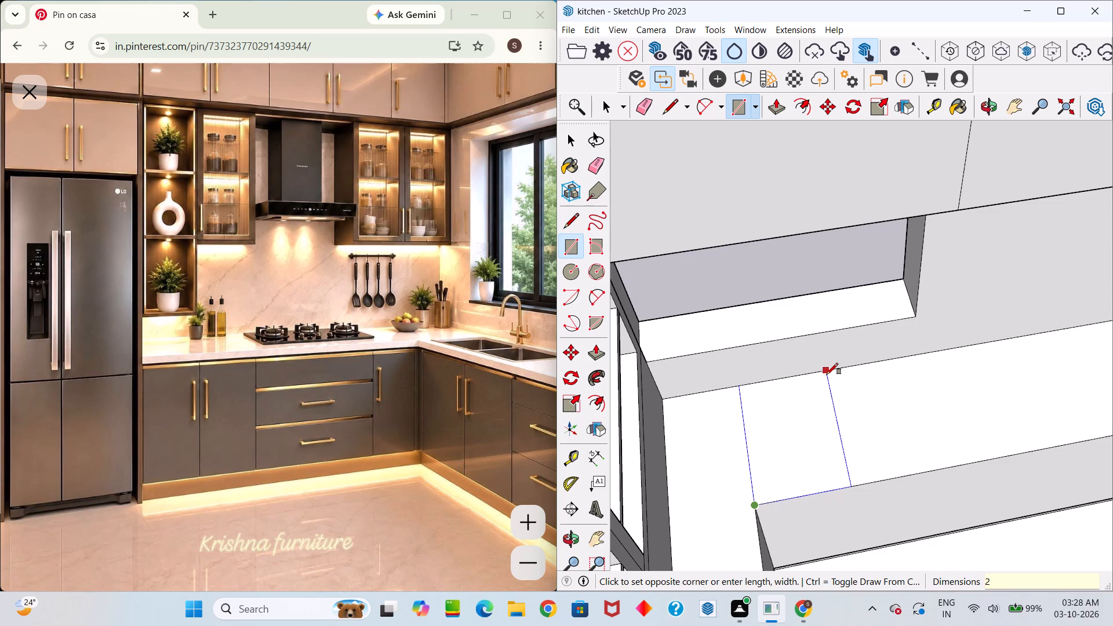
text(',)
key(2)
key(apostrophe)
key(Return)
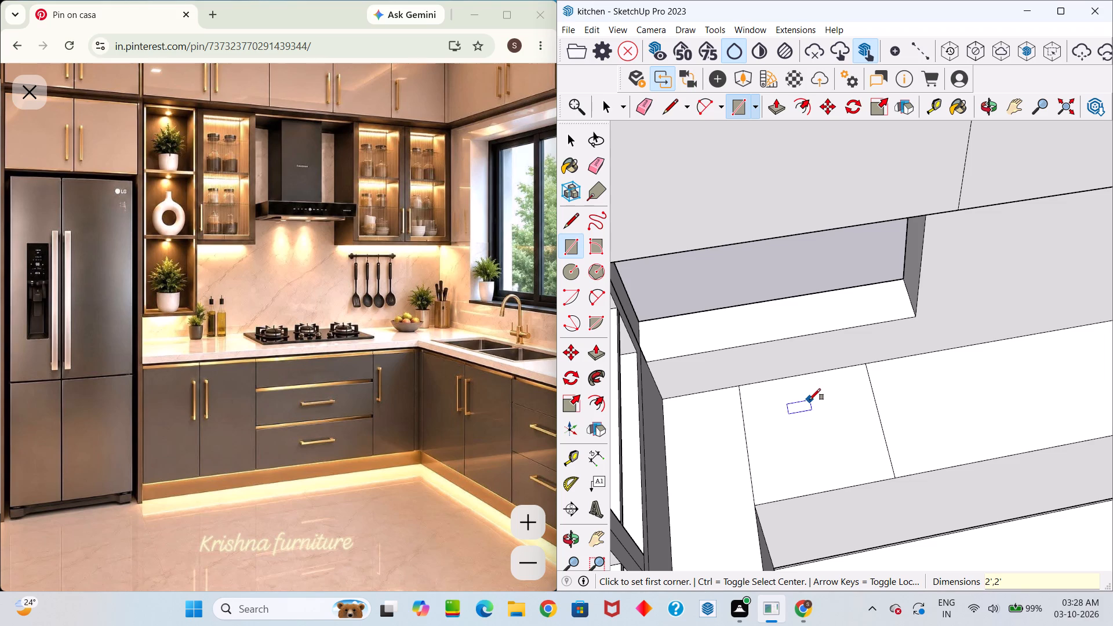
middle_drag(808, 406, 781, 464)
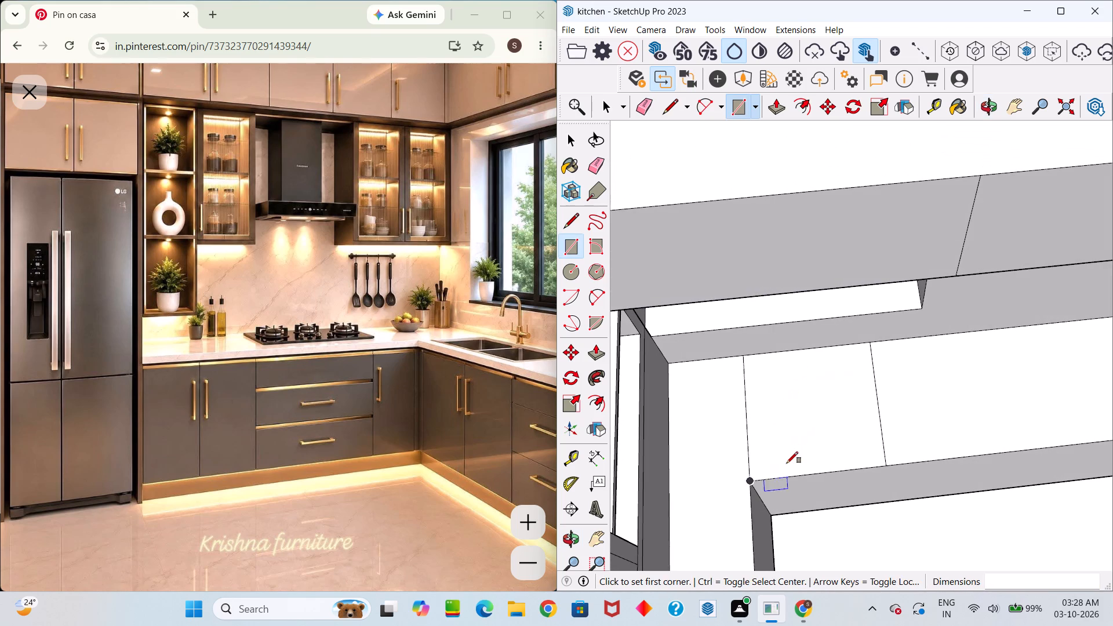
key(space)
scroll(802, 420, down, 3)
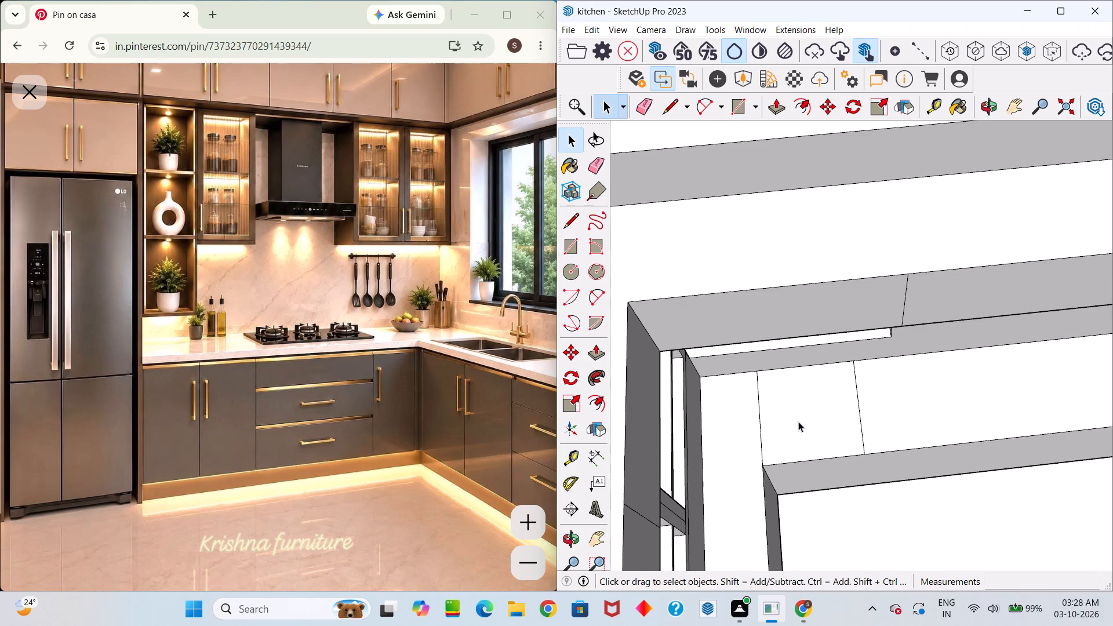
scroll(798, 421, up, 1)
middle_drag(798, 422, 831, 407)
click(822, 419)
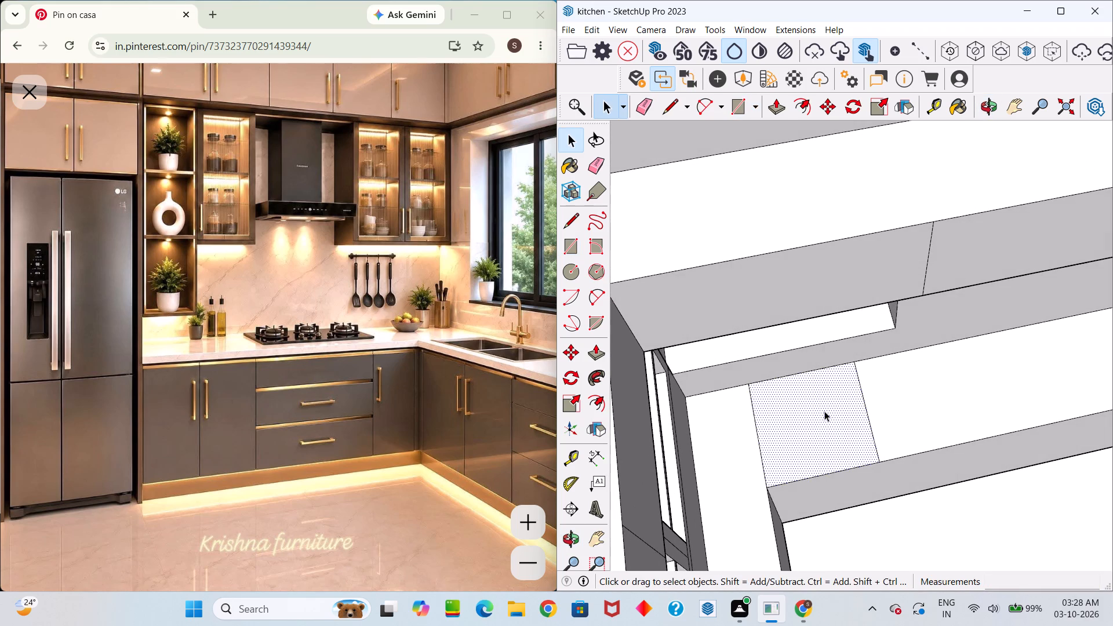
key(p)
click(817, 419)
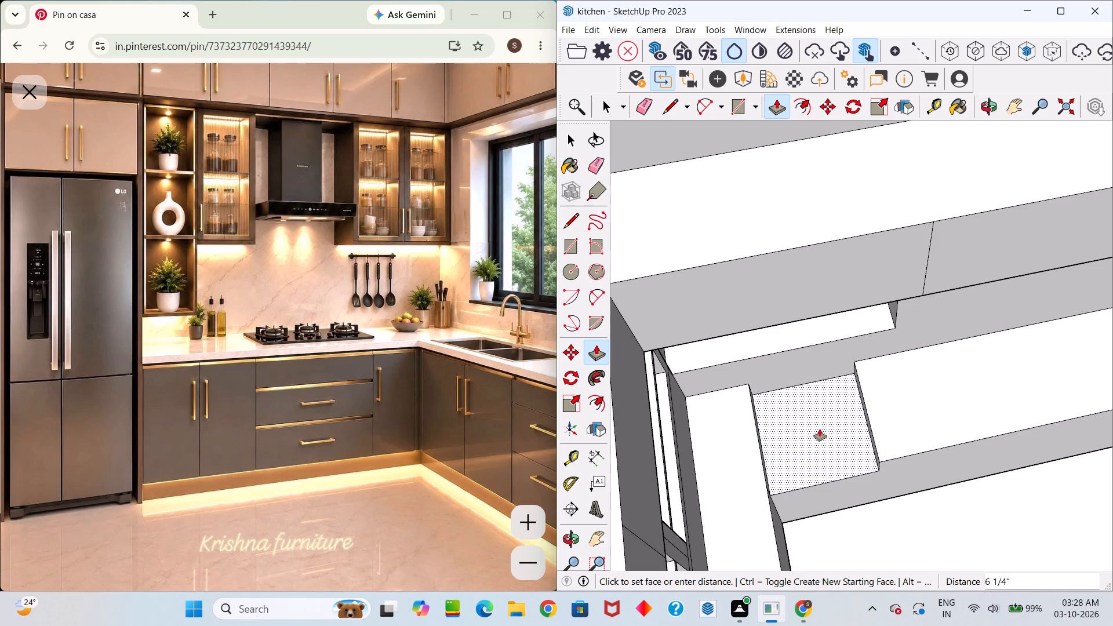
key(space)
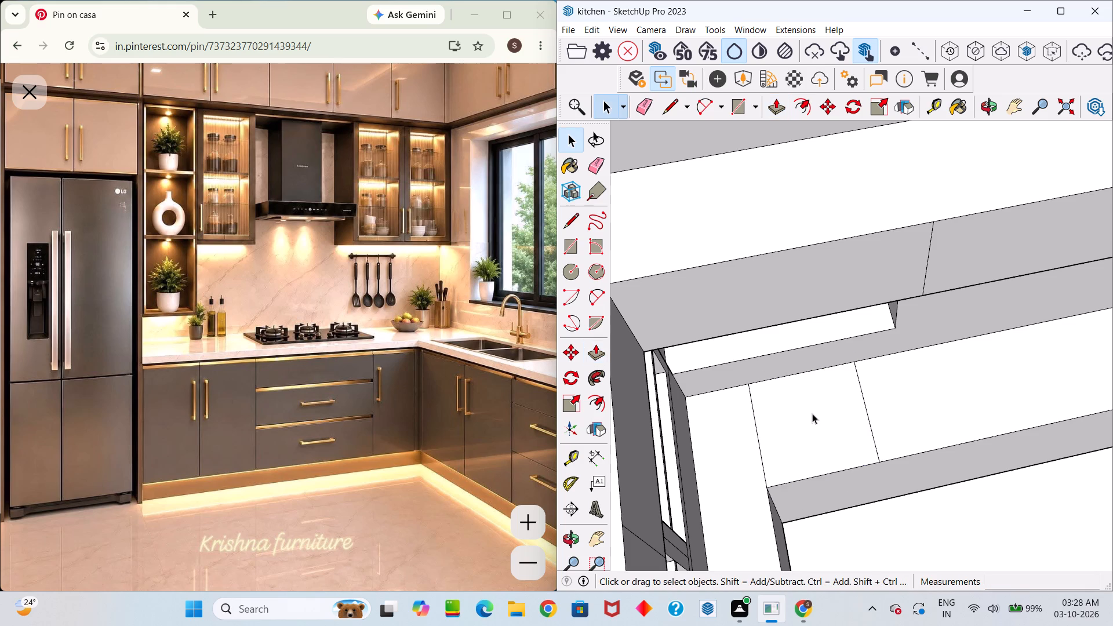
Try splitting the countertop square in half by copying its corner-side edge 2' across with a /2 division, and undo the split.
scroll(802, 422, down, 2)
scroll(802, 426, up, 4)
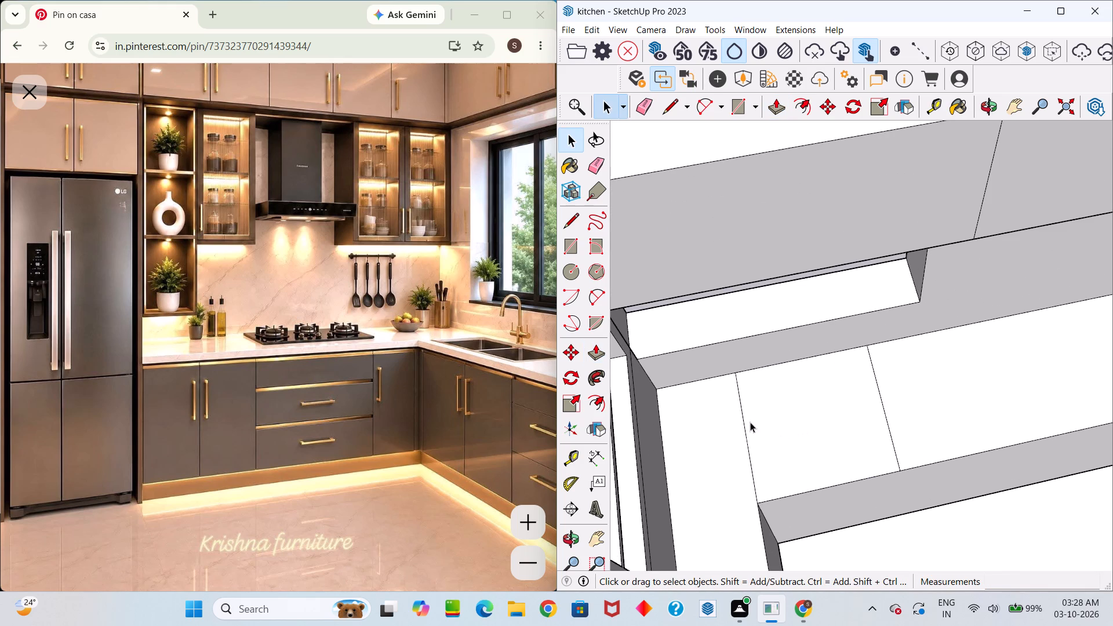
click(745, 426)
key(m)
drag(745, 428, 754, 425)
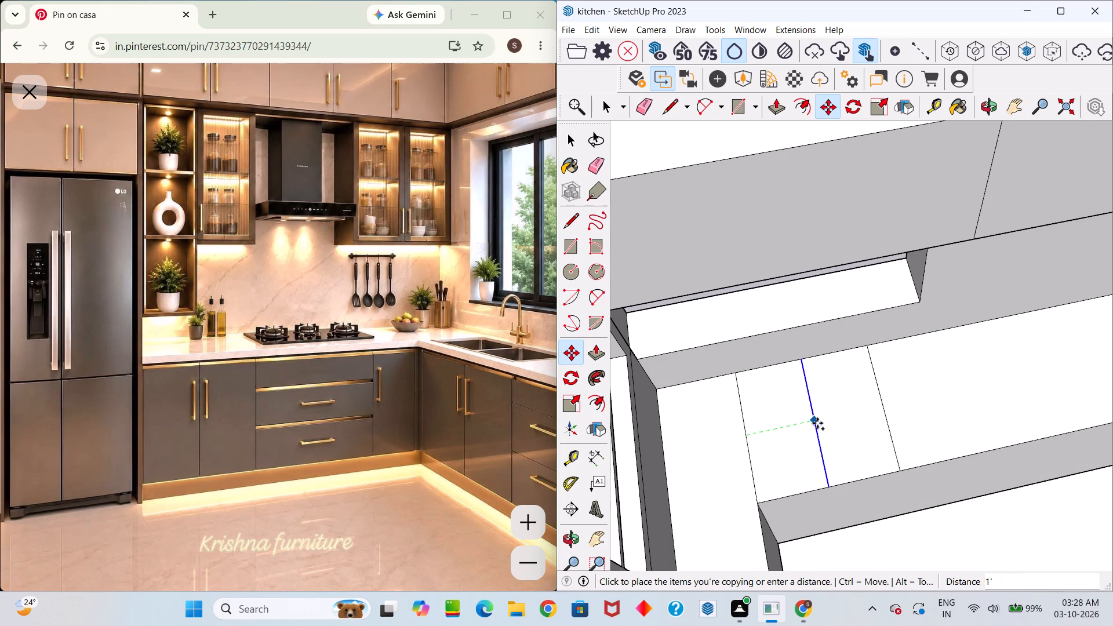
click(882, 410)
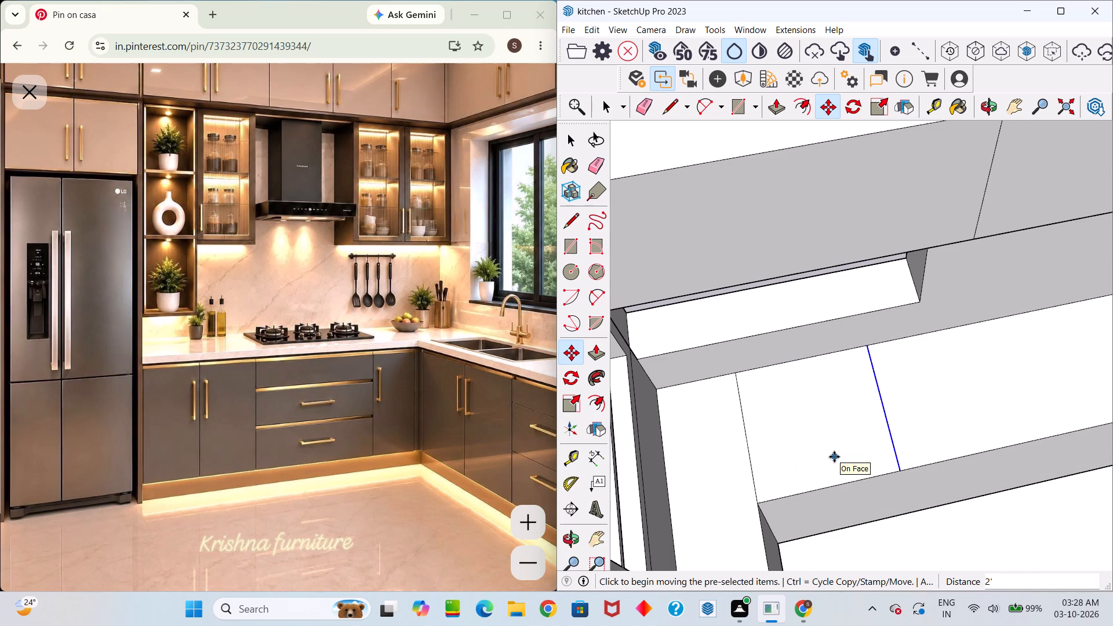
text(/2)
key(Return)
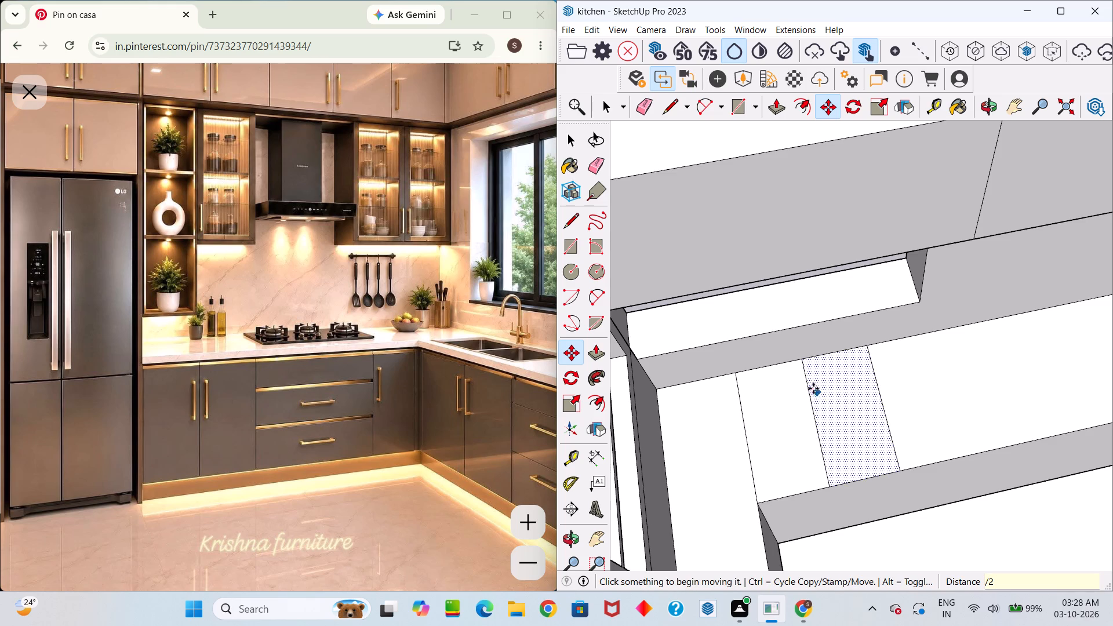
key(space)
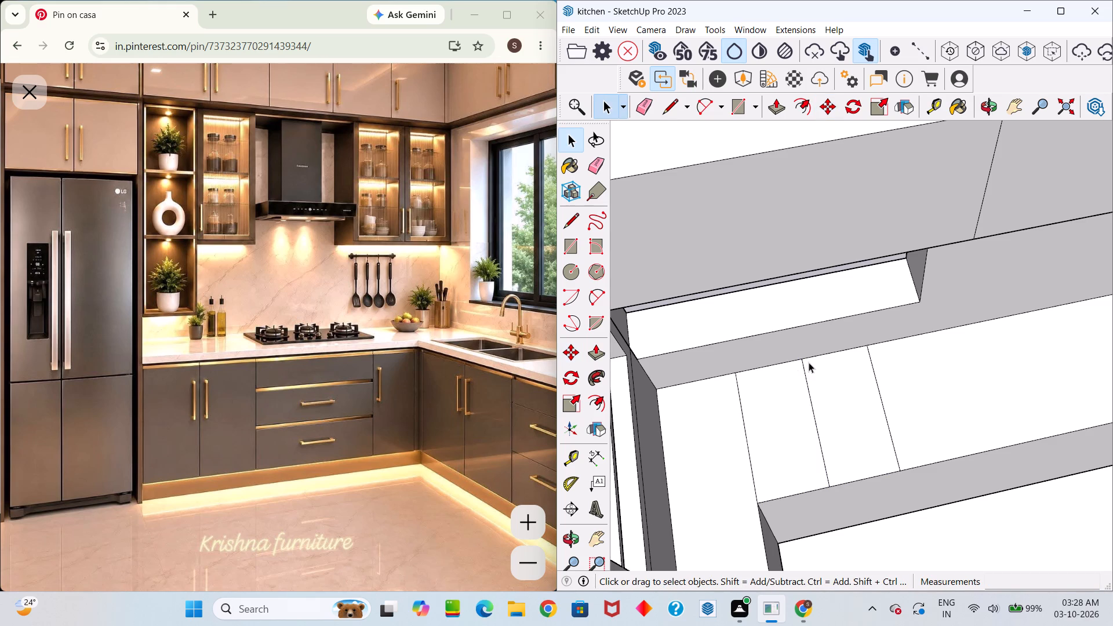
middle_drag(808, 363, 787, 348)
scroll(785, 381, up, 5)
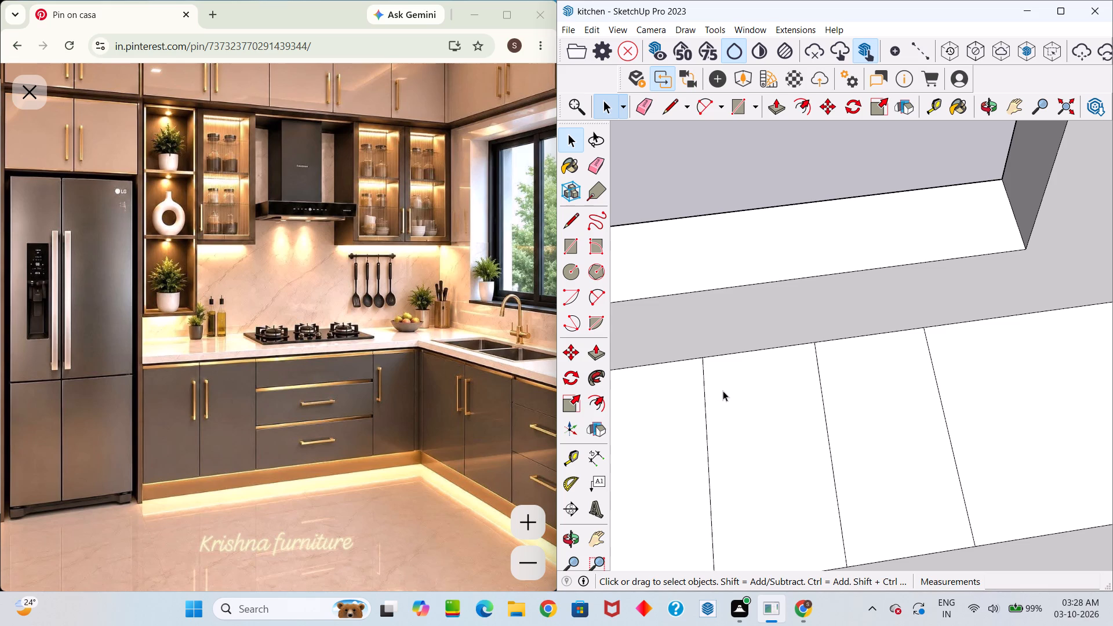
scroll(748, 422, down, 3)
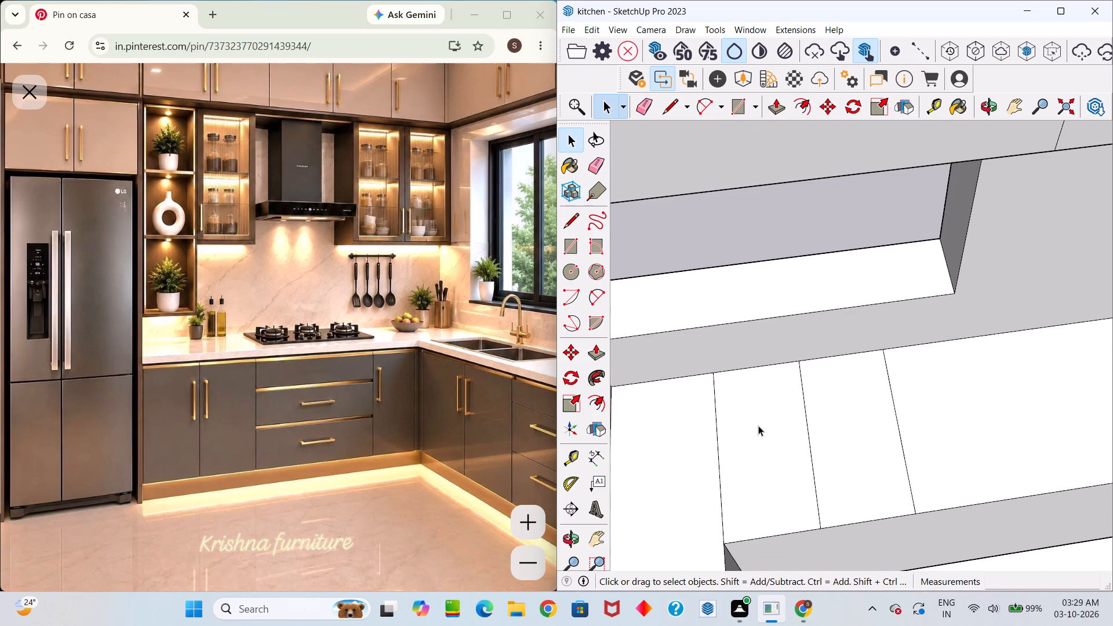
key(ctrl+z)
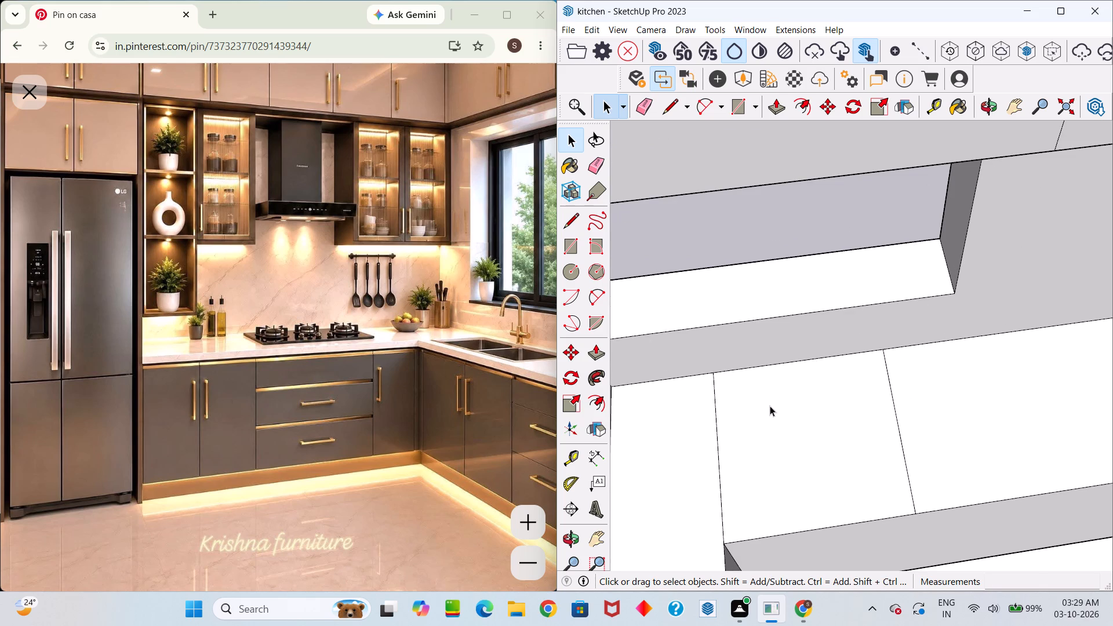
Offset the outline of the 2' countertop square 2" inward for the sink.
key(f)
click(761, 407)
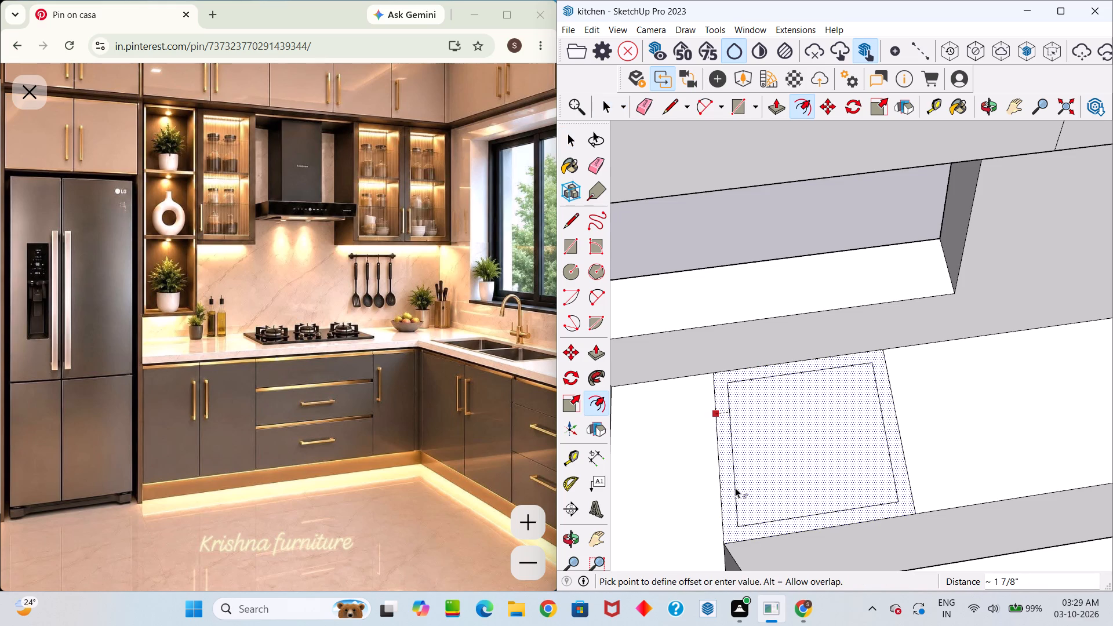
key(2)
key(Return)
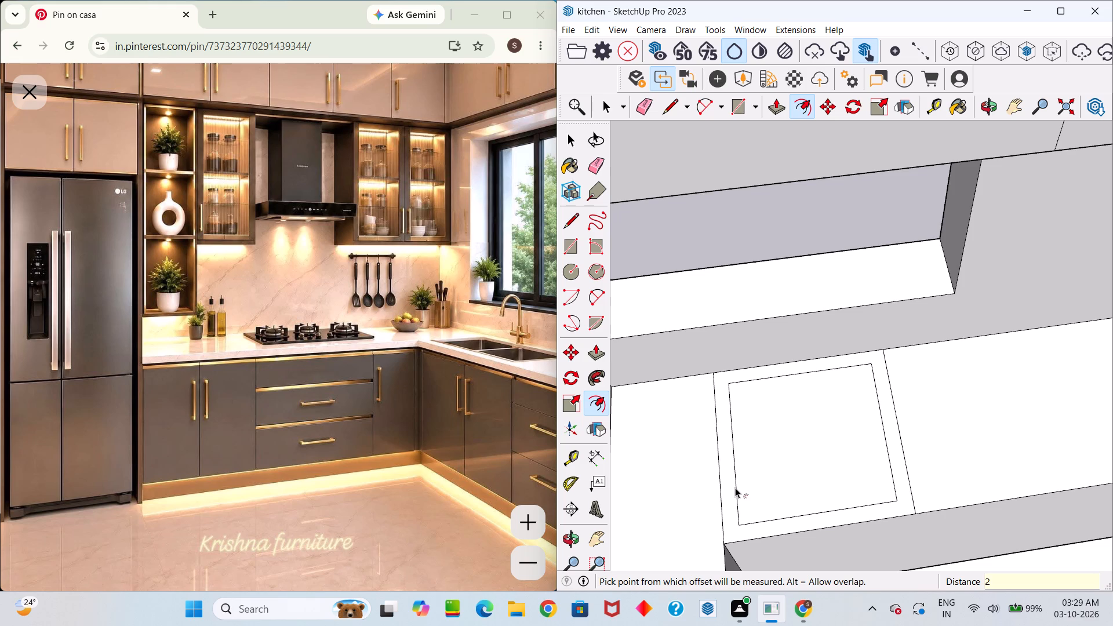
scroll(733, 448, up, 3)
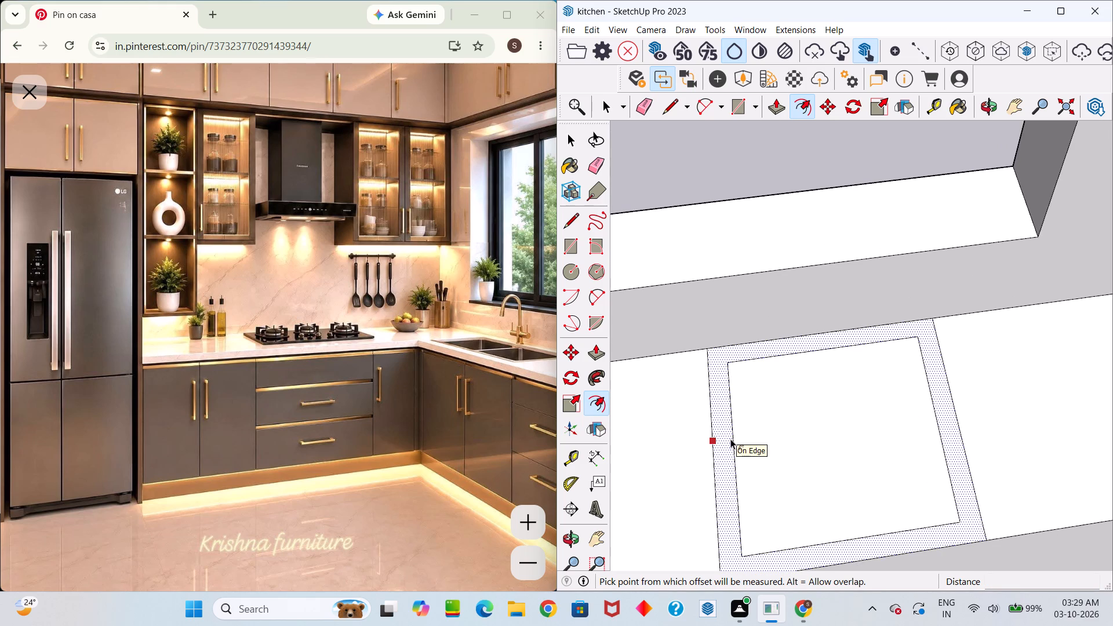
key(space)
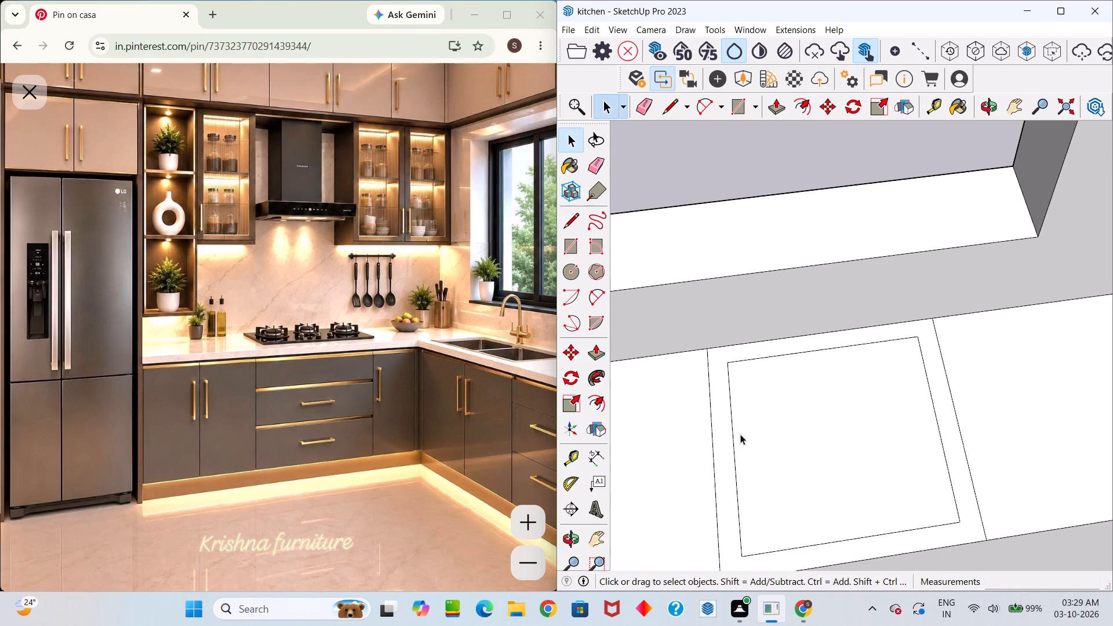
Erase the two outer lines crossing the countertop on either side of the inner offset square.
key(e)
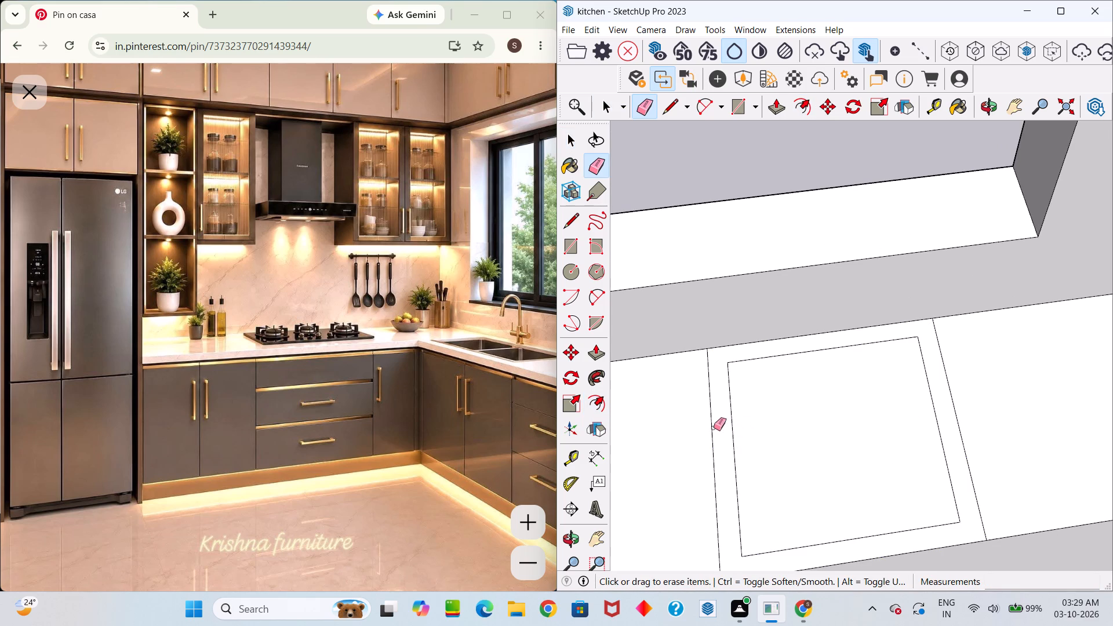
click(714, 428)
click(943, 346)
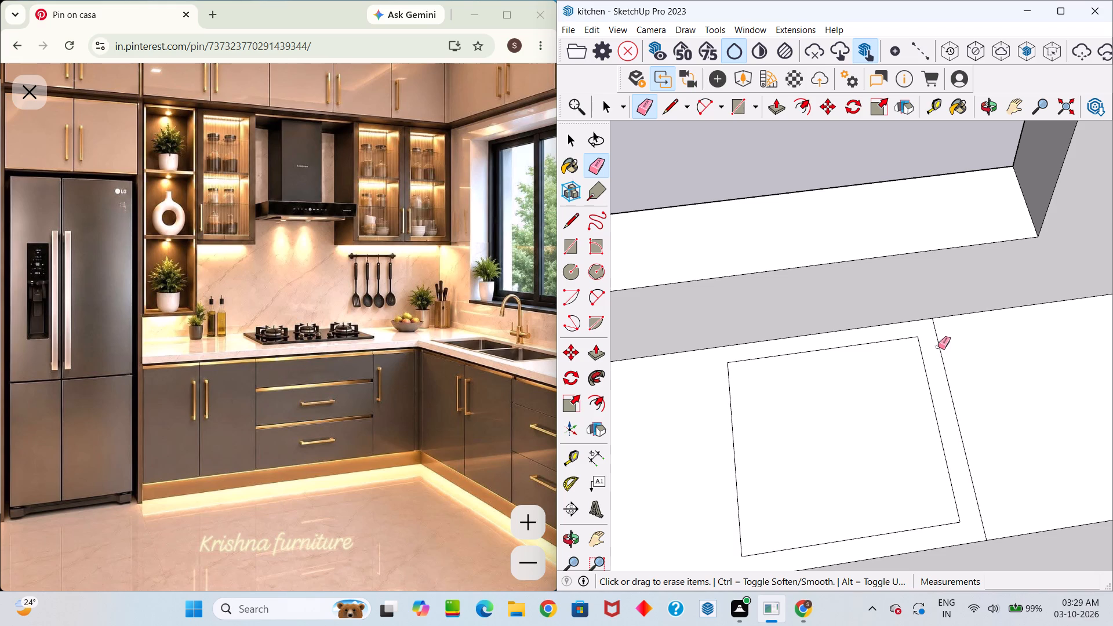
scroll(914, 493, down, 5)
middle_drag(905, 493, 911, 548)
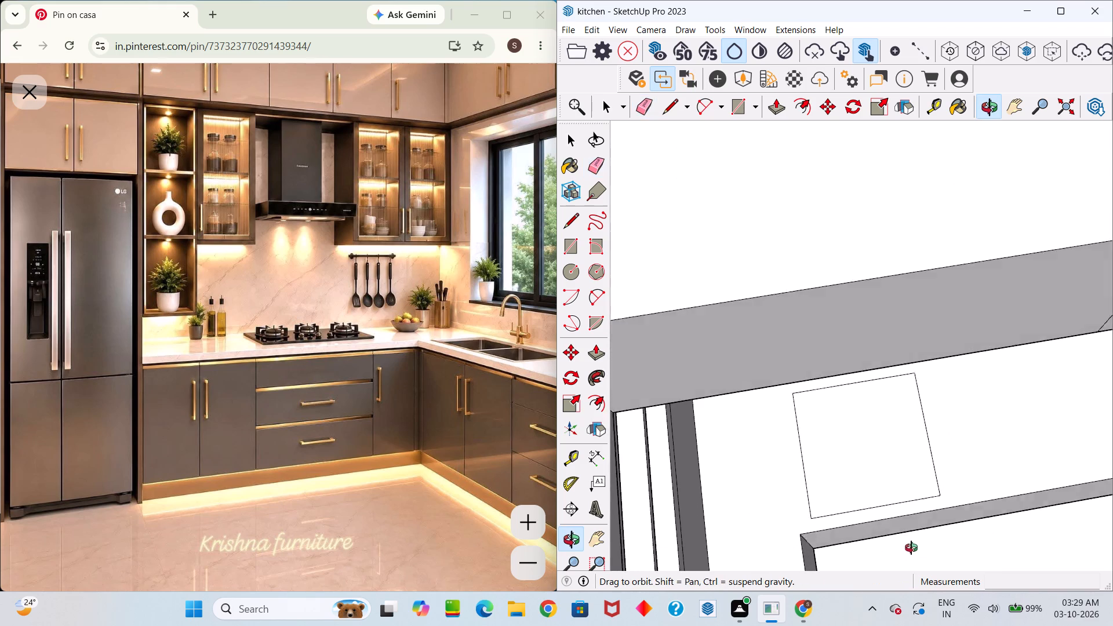
middle_drag(911, 548, 907, 530)
scroll(904, 493, up, 1)
scroll(906, 476, down, 3)
scroll(867, 468, up, 4)
key(space)
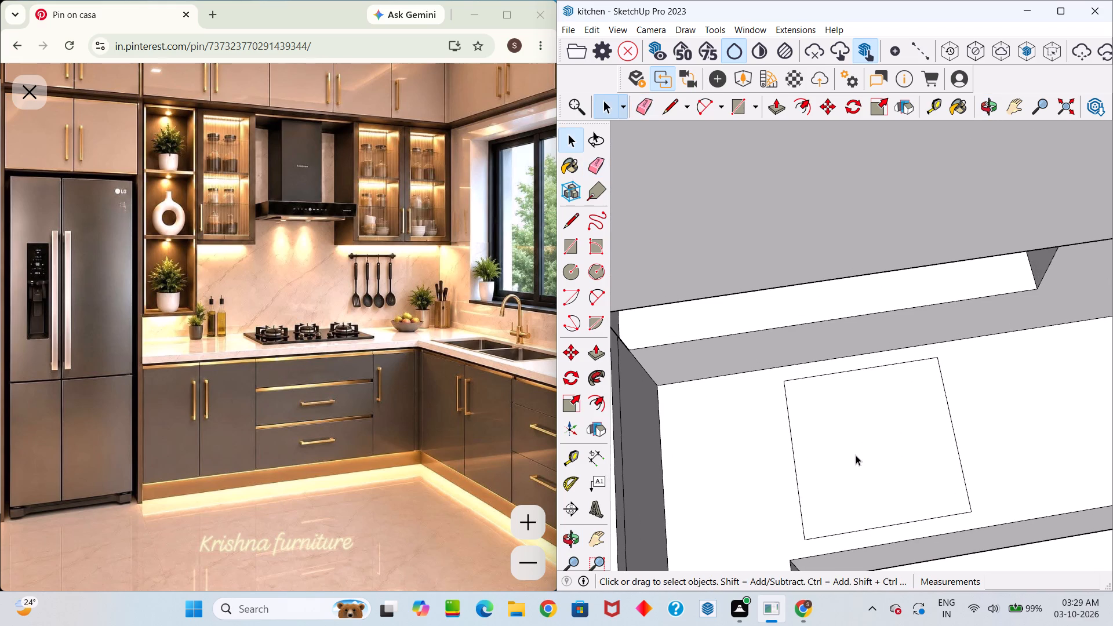
Copy the inner square's corner-side edge 1' 8" to its opposite edge with a /2 division, splitting the square into two equal halves.
key(m)
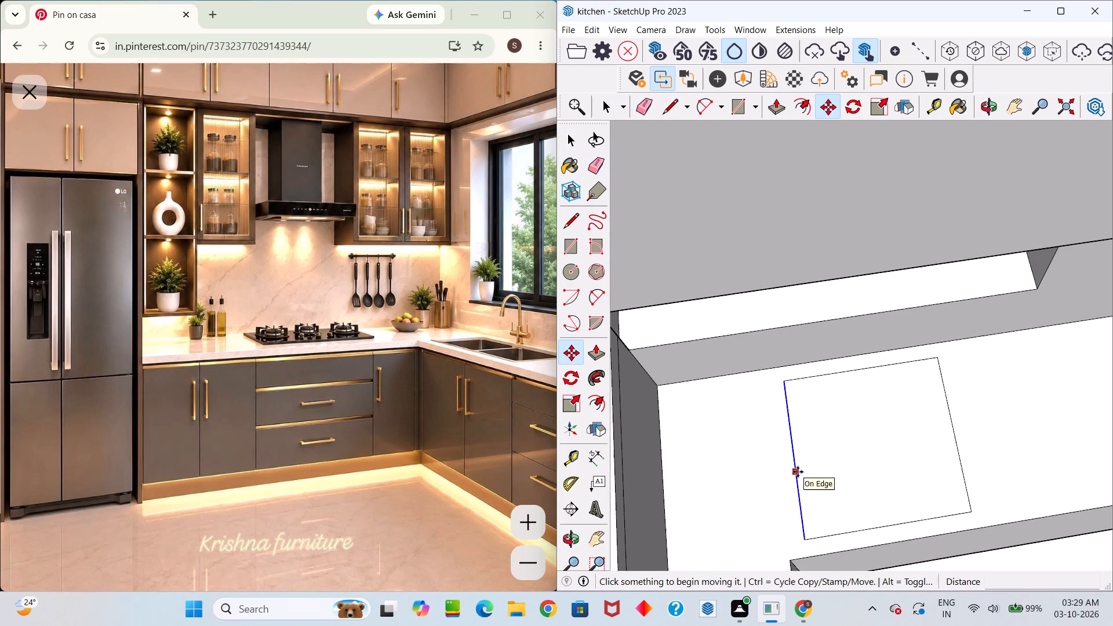
click(798, 472)
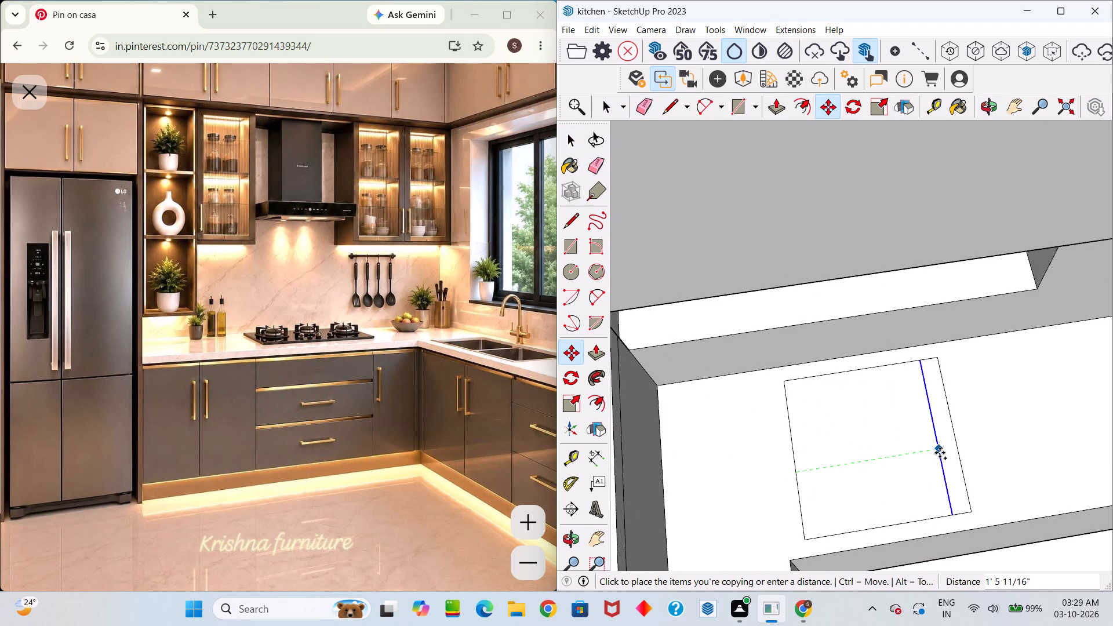
click(955, 449)
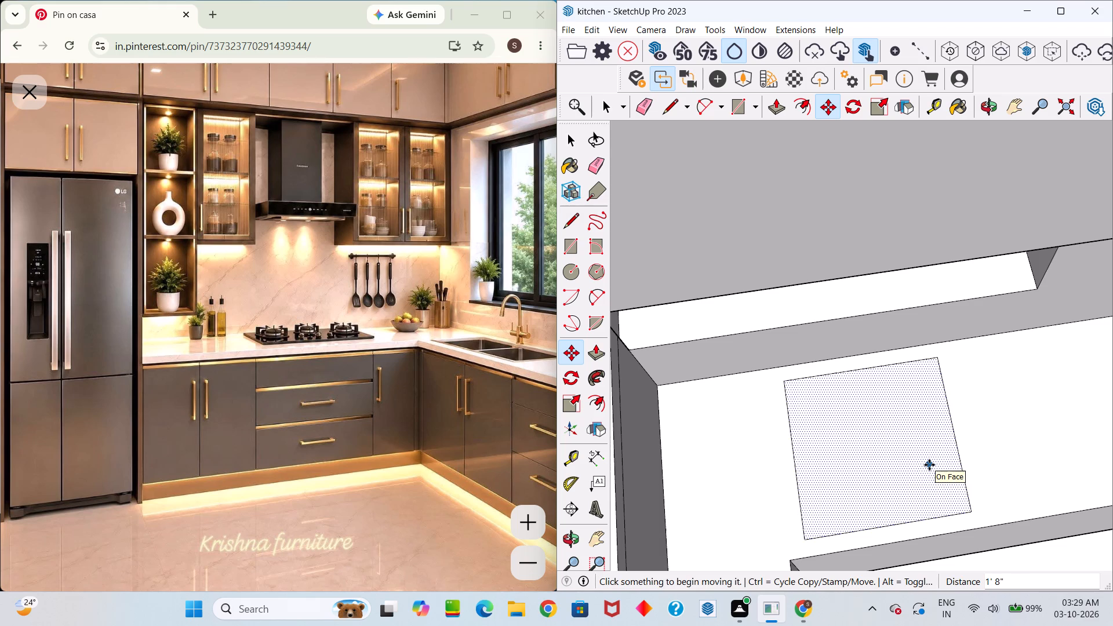
key(slash)
key(2)
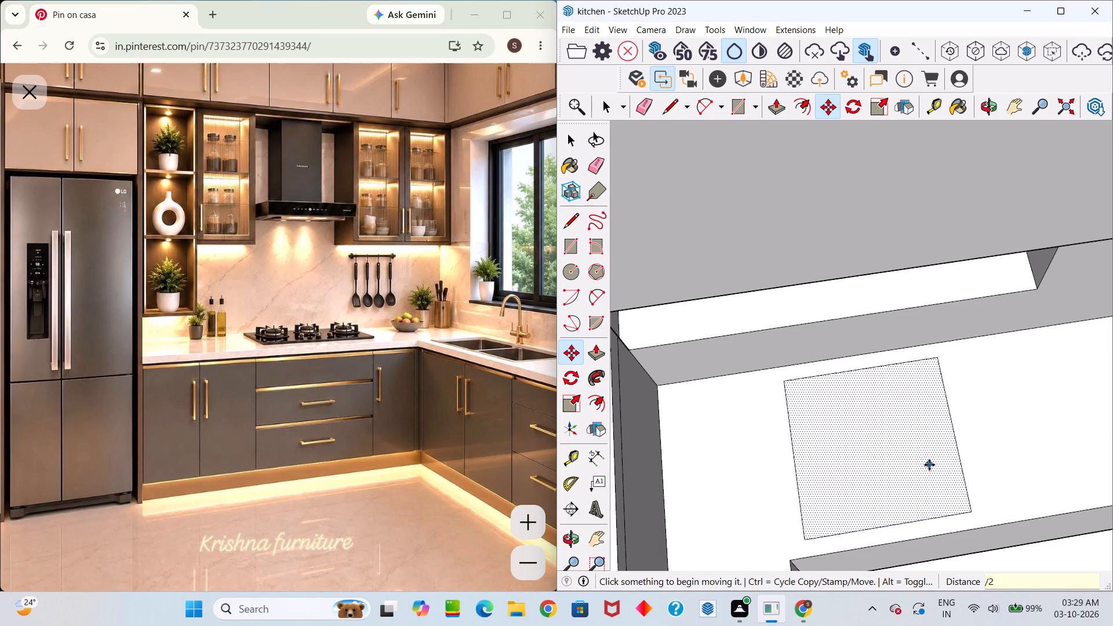
key(Return)
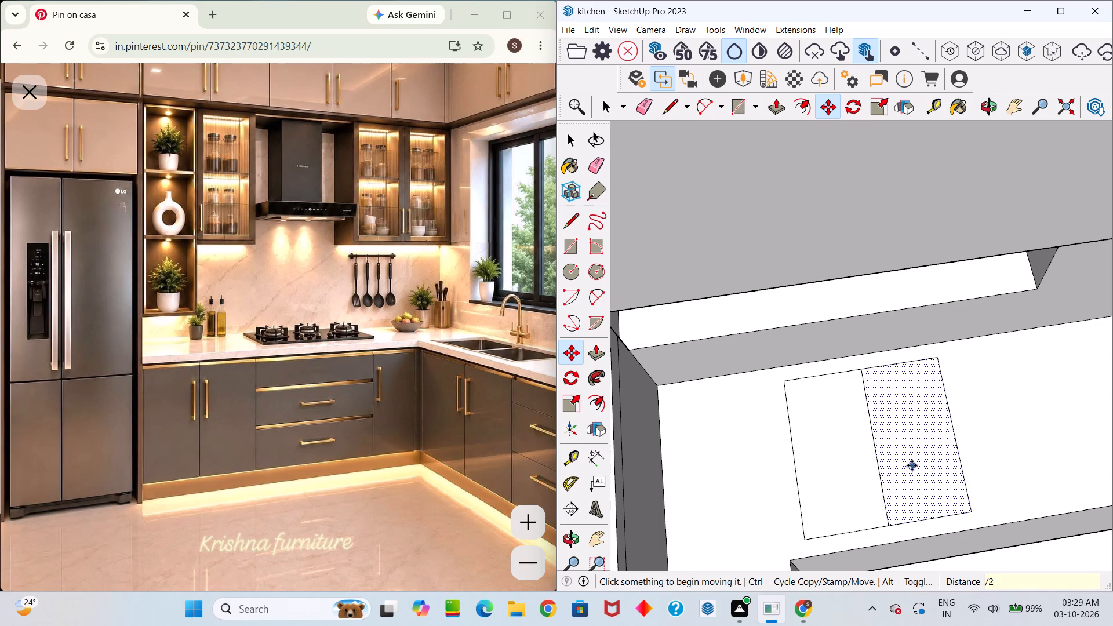
key(space)
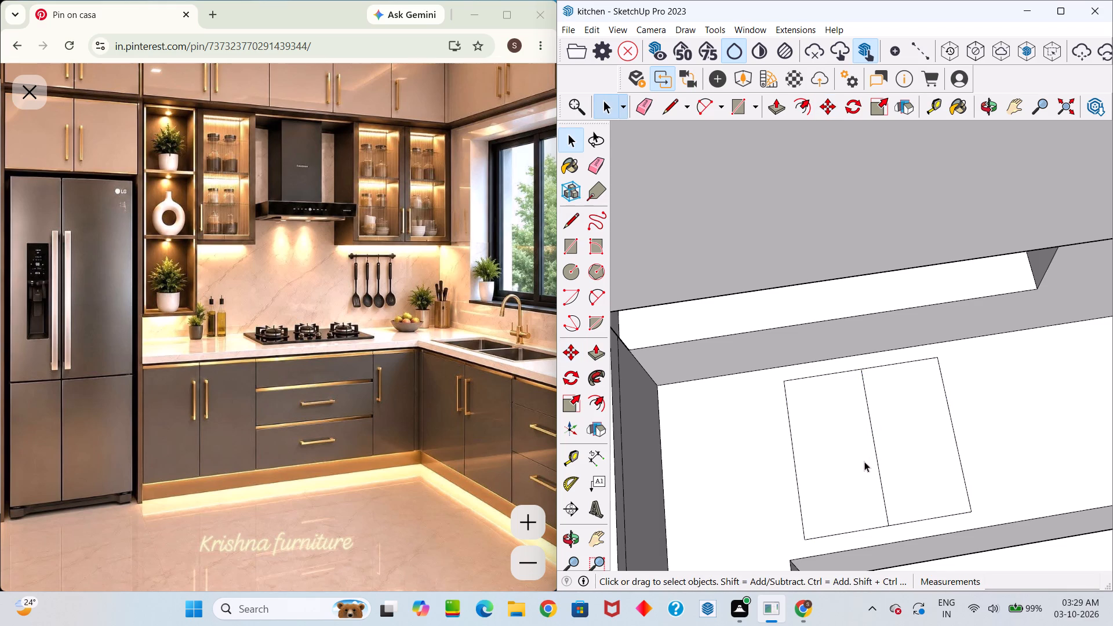
scroll(865, 478, up, 3)
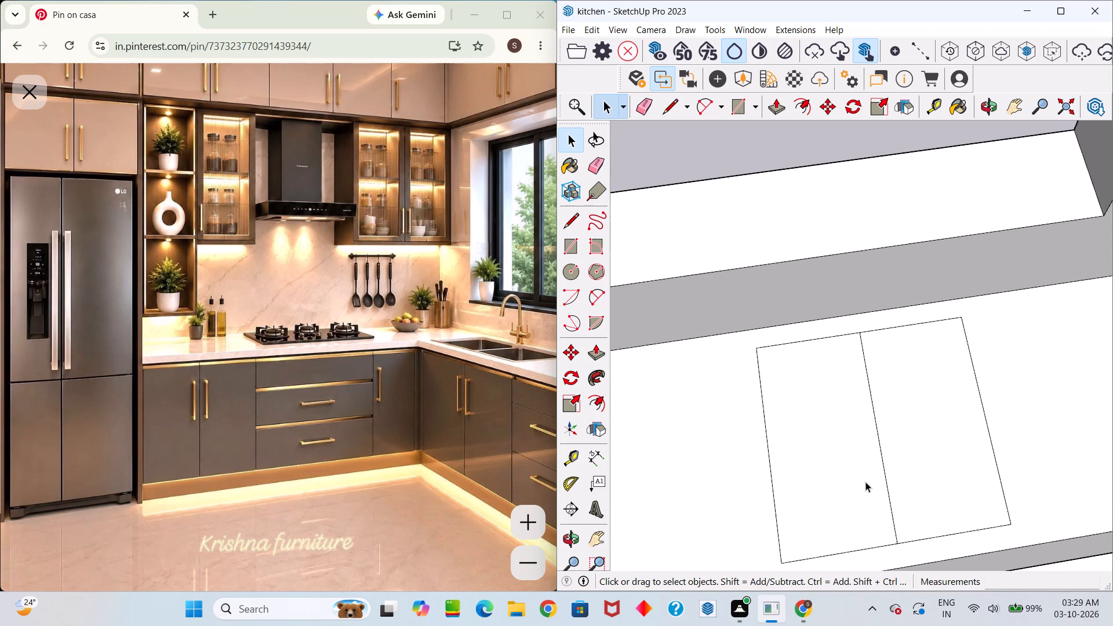
scroll(865, 485, down, 1)
middle_drag(912, 460, 875, 294)
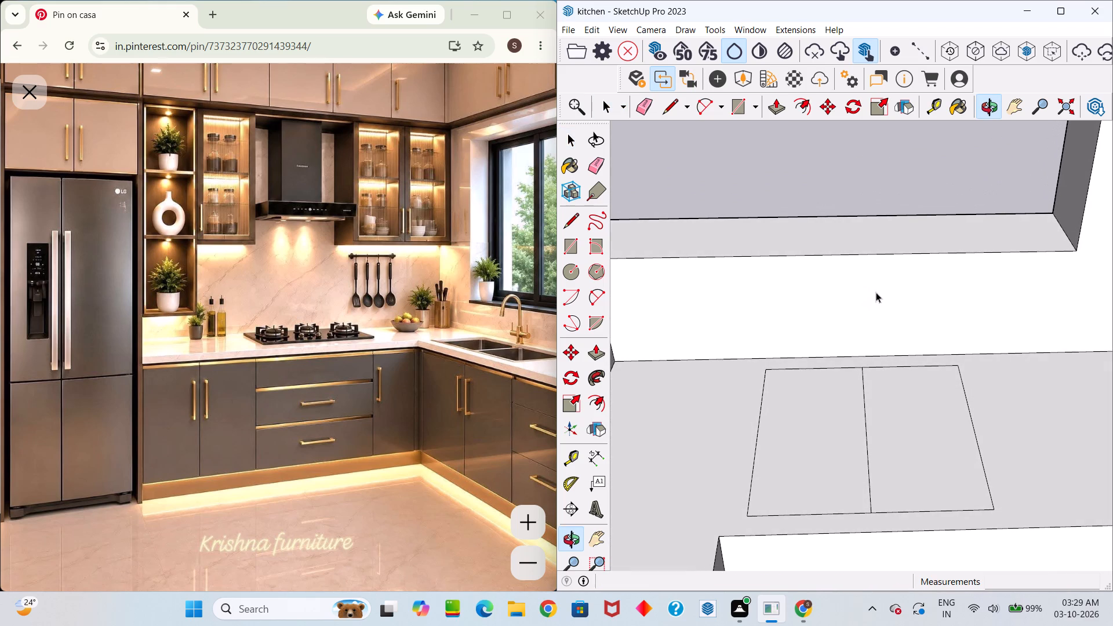
Copy the sink square's middle line 1/2" away from the corner, and copy that new line 1" back towards the corner.
scroll(878, 359, up, 5)
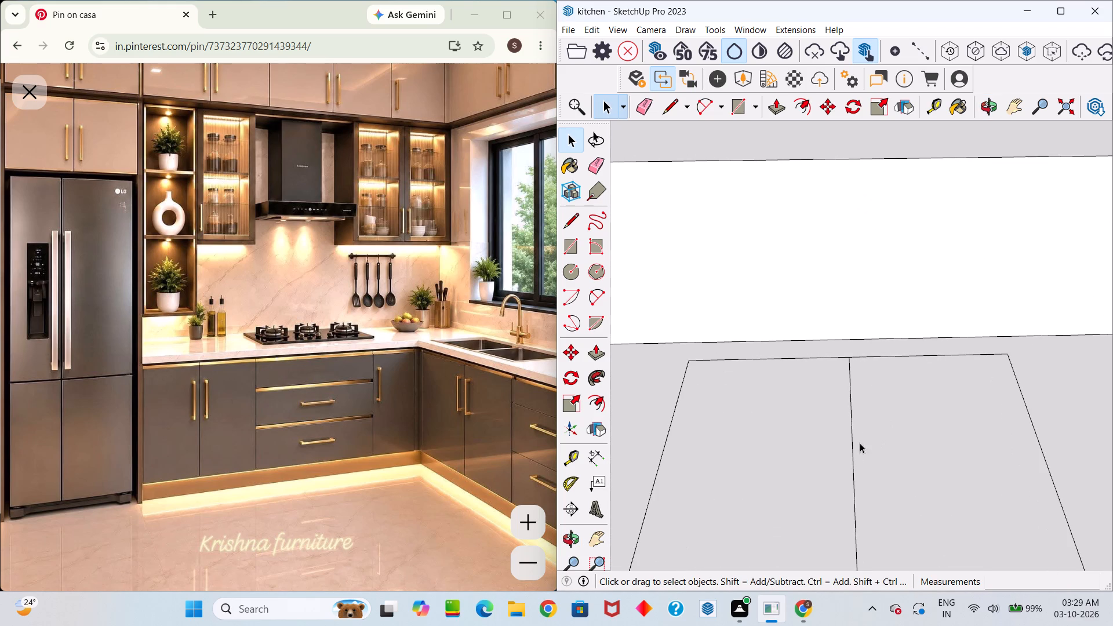
click(851, 441)
key(m)
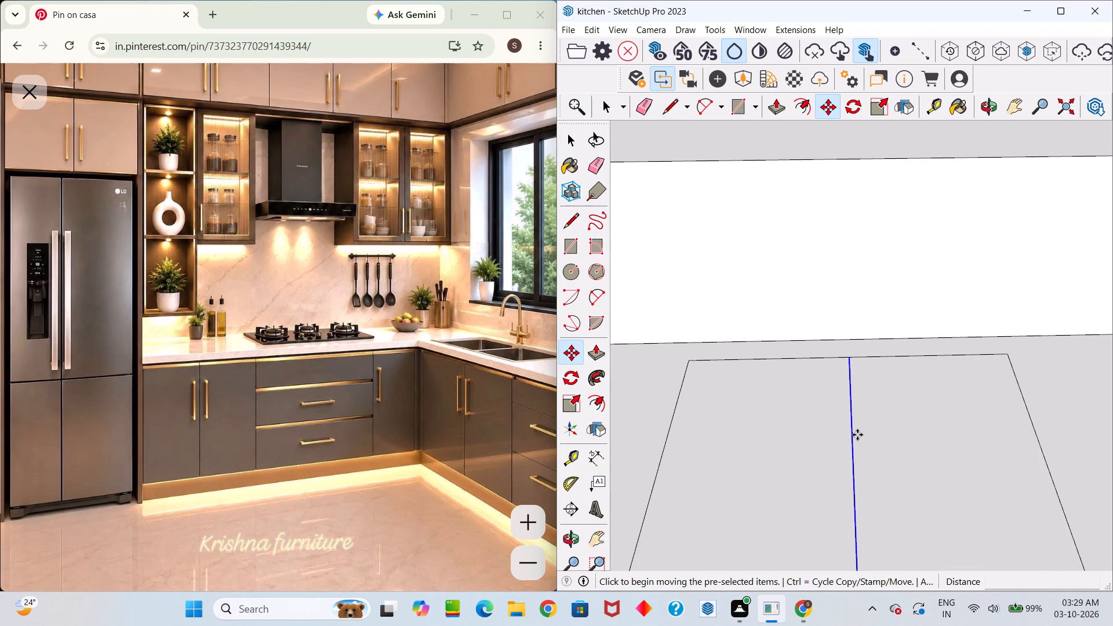
click(856, 439)
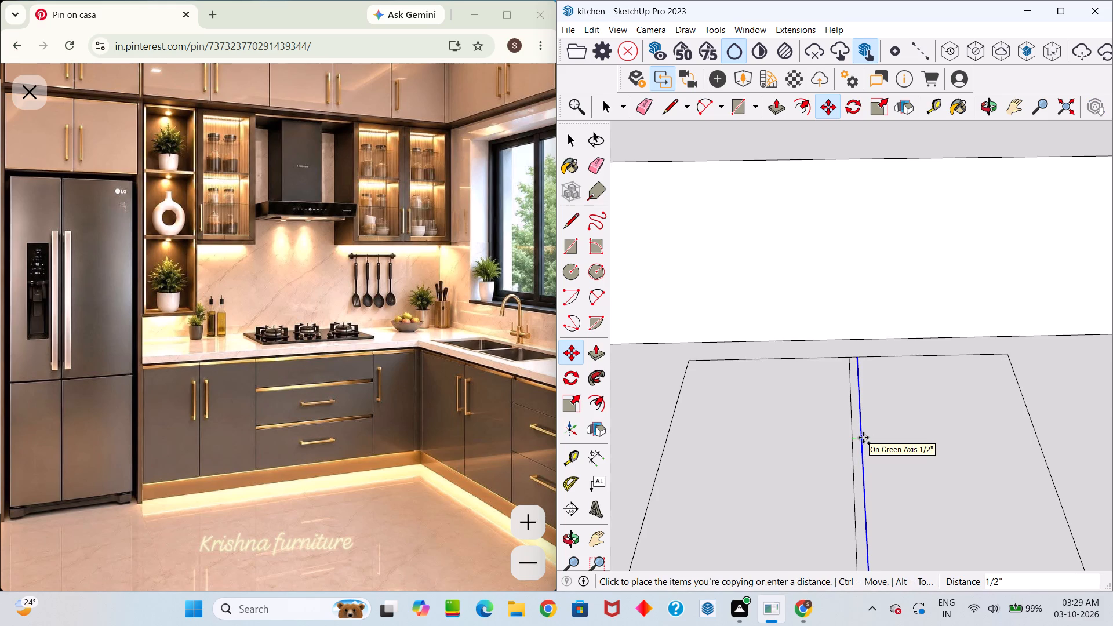
click(863, 438)
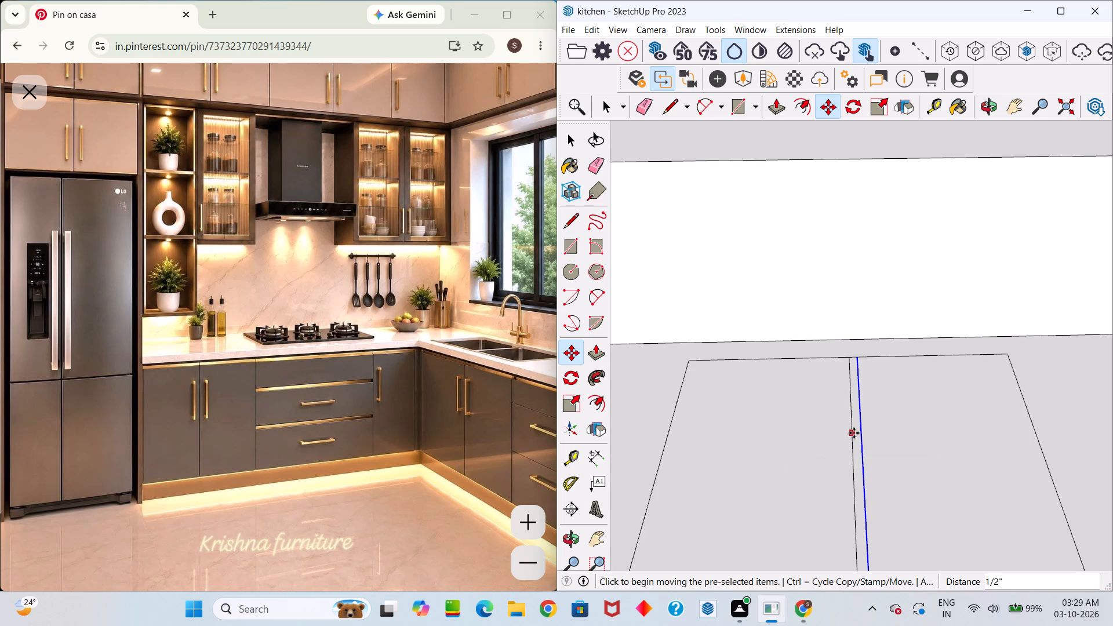
click(854, 433)
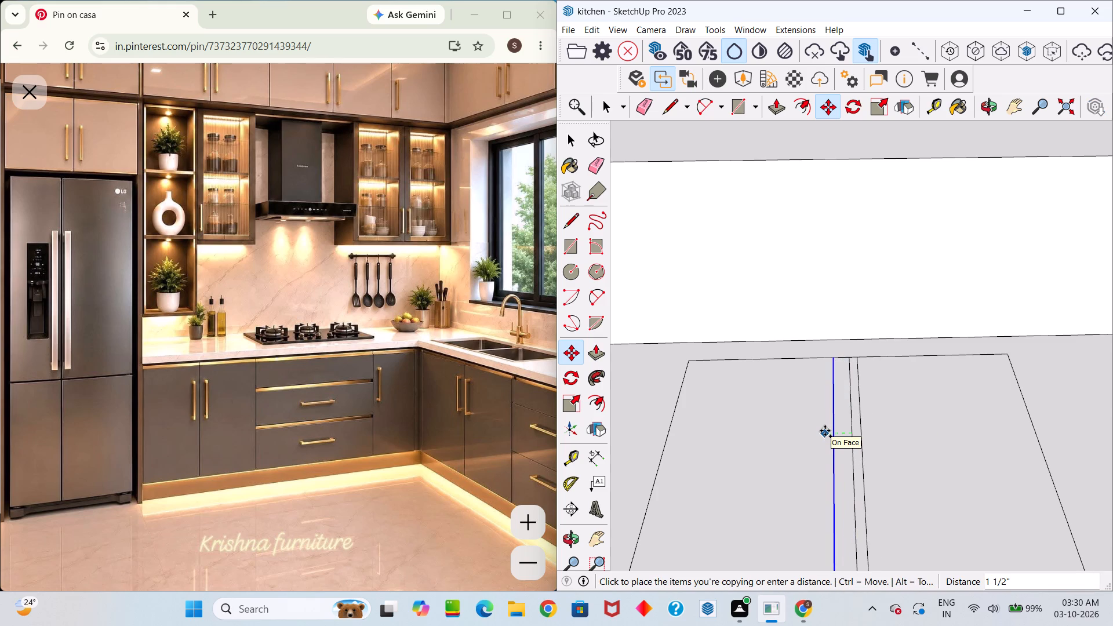
key(1)
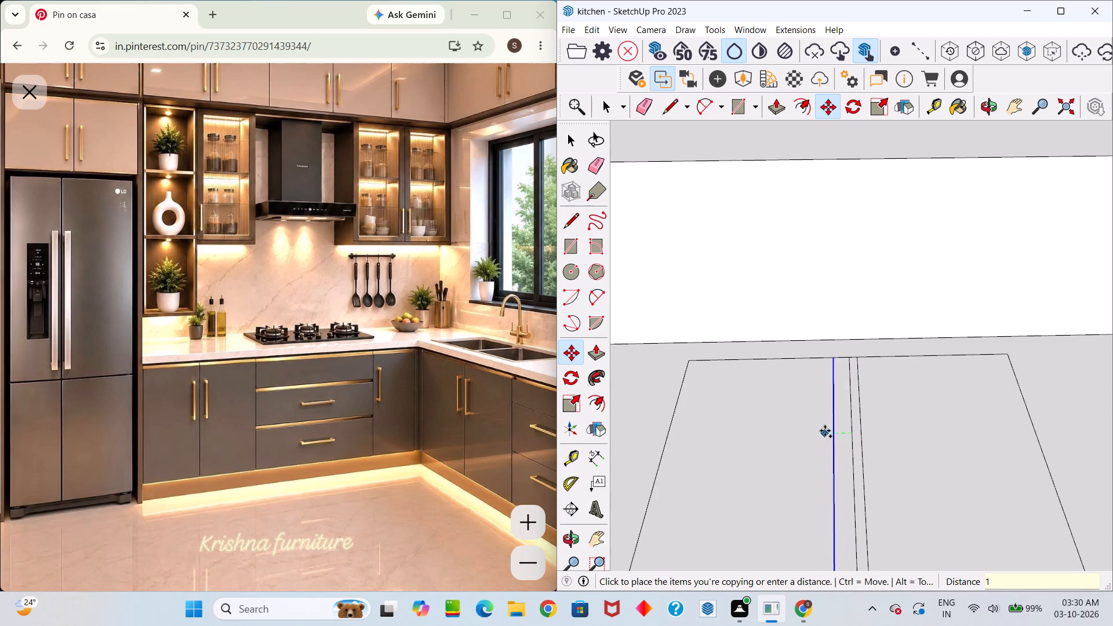
key(Return)
key(space)
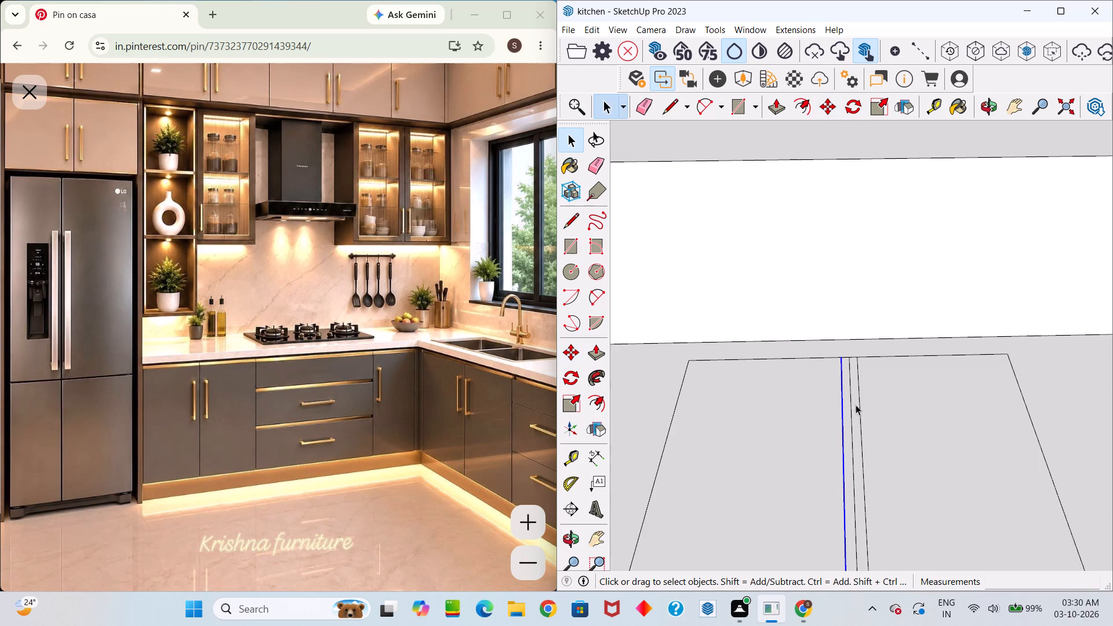
Erase the original middle line between the two new copies to form a 1" divider strip.
scroll(860, 404, up, 4)
key(e)
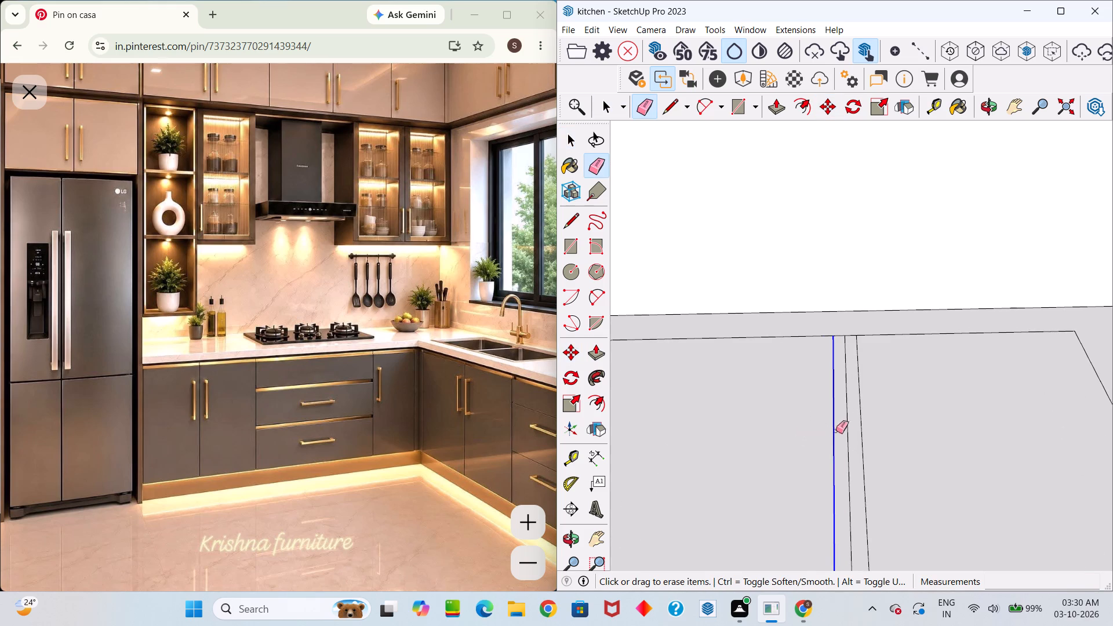
click(848, 423)
Push the two sink faces on either side of the divider strip down 12" into the countertop to form the bowls.
scroll(845, 428, down, 15)
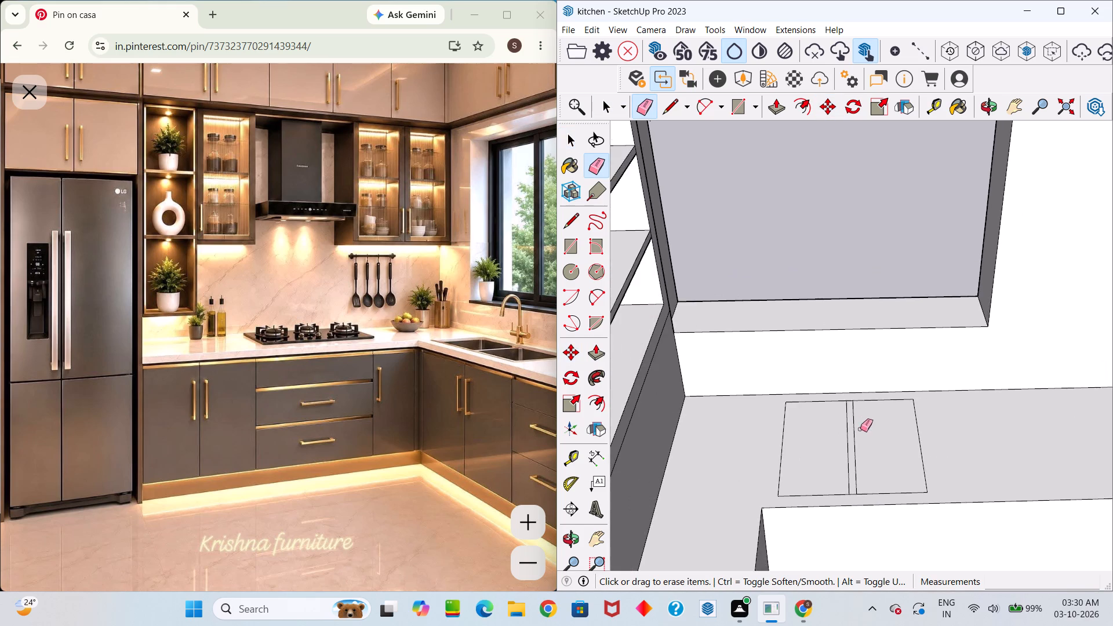
middle_drag(863, 436, 862, 565)
scroll(868, 456, down, 4)
key(space)
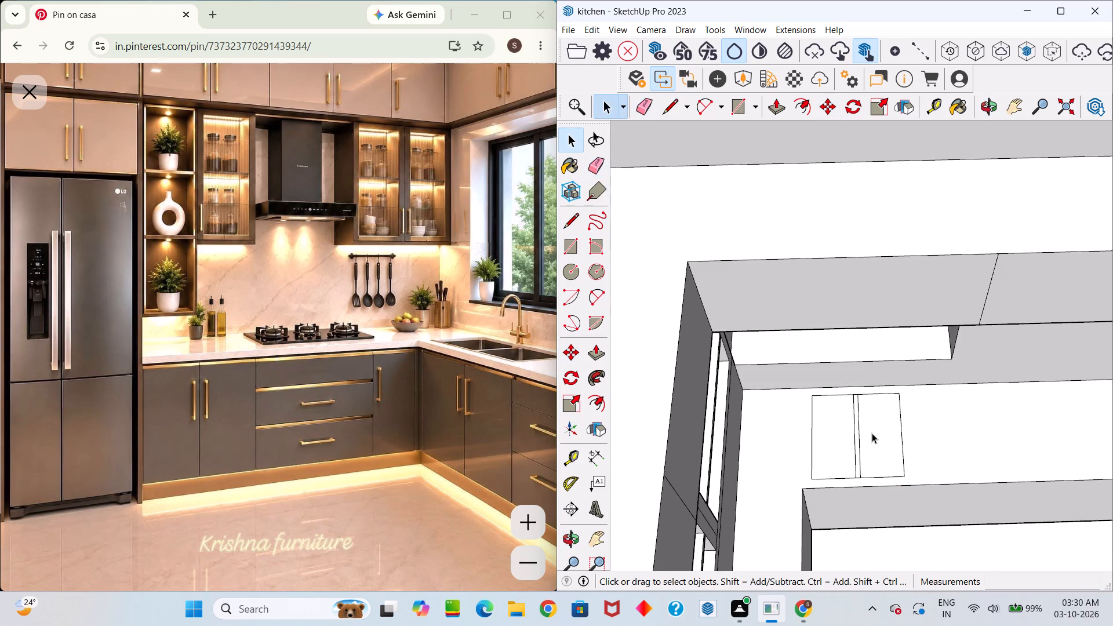
click(872, 433)
key(p)
click(872, 433)
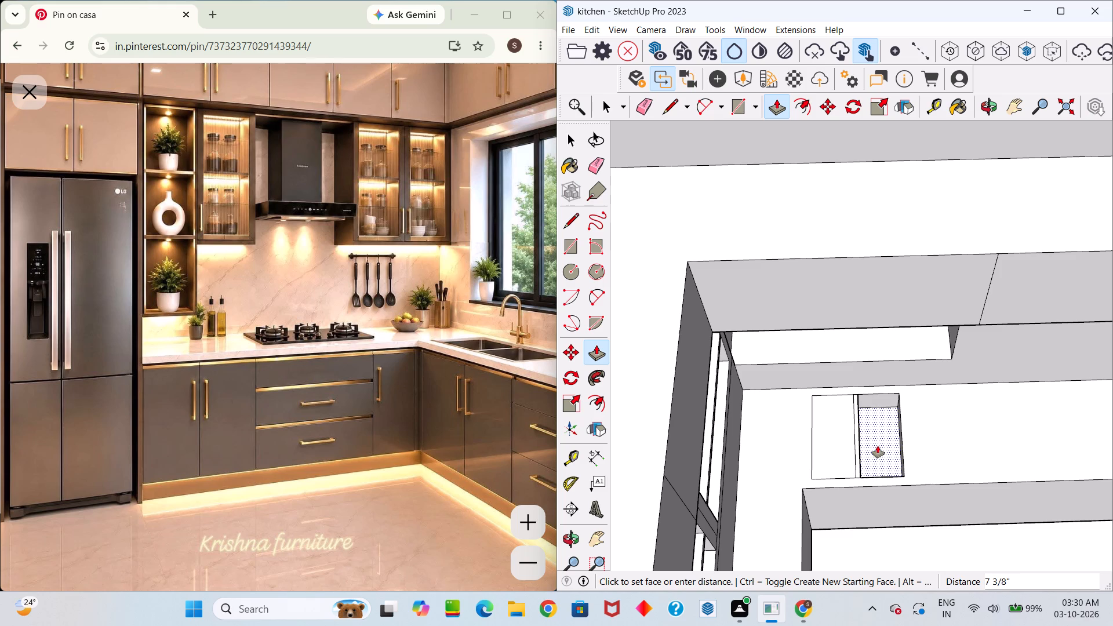
key(1)
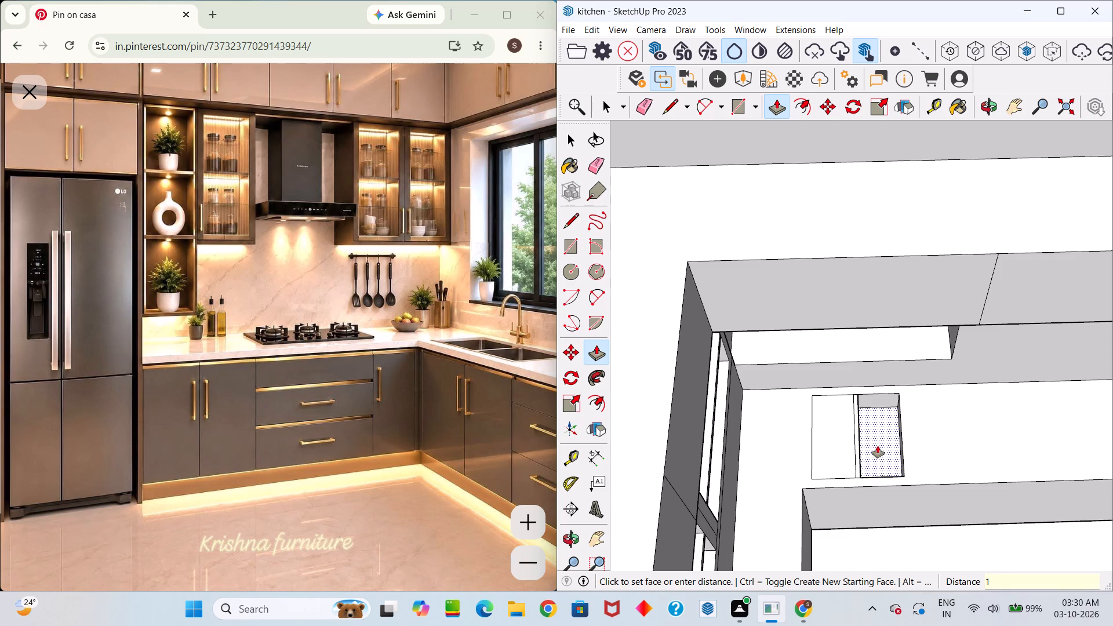
key(2)
key(Return)
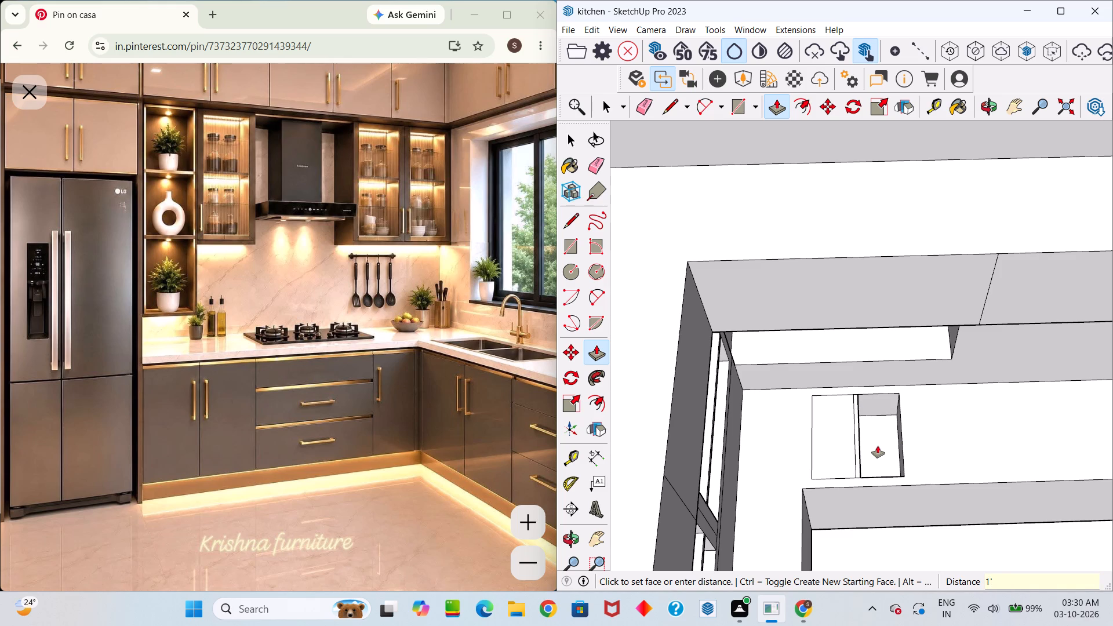
double_click(832, 431)
Inspect the two sink bowls and their divider from several angles and check the sink in the reference photo.
scroll(875, 444, up, 4)
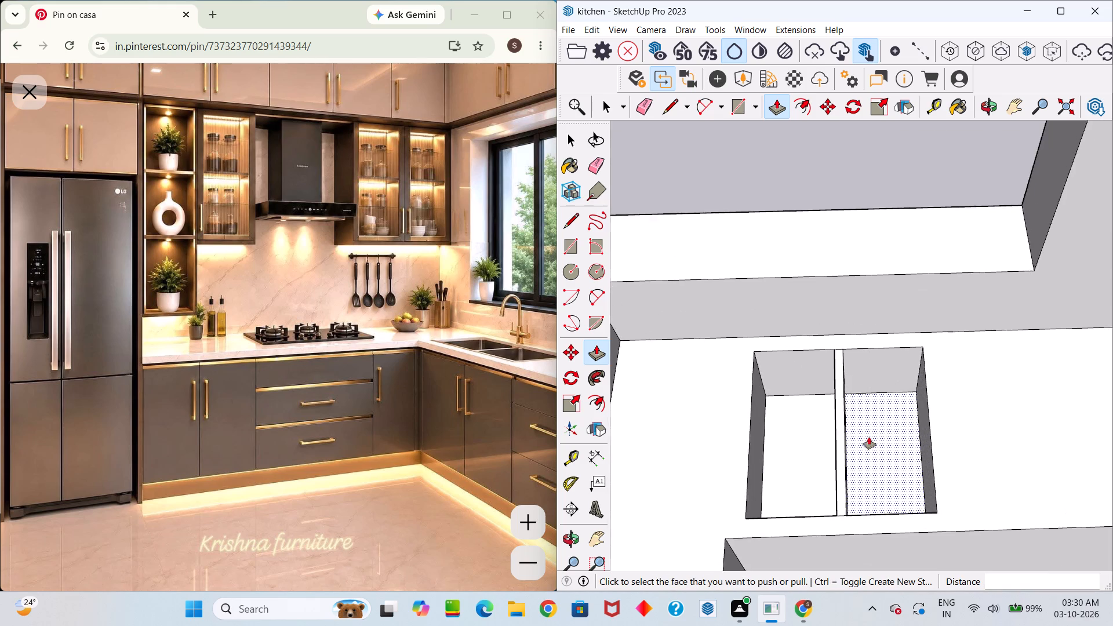
scroll(869, 437, up, 6)
middle_drag(847, 443, 864, 384)
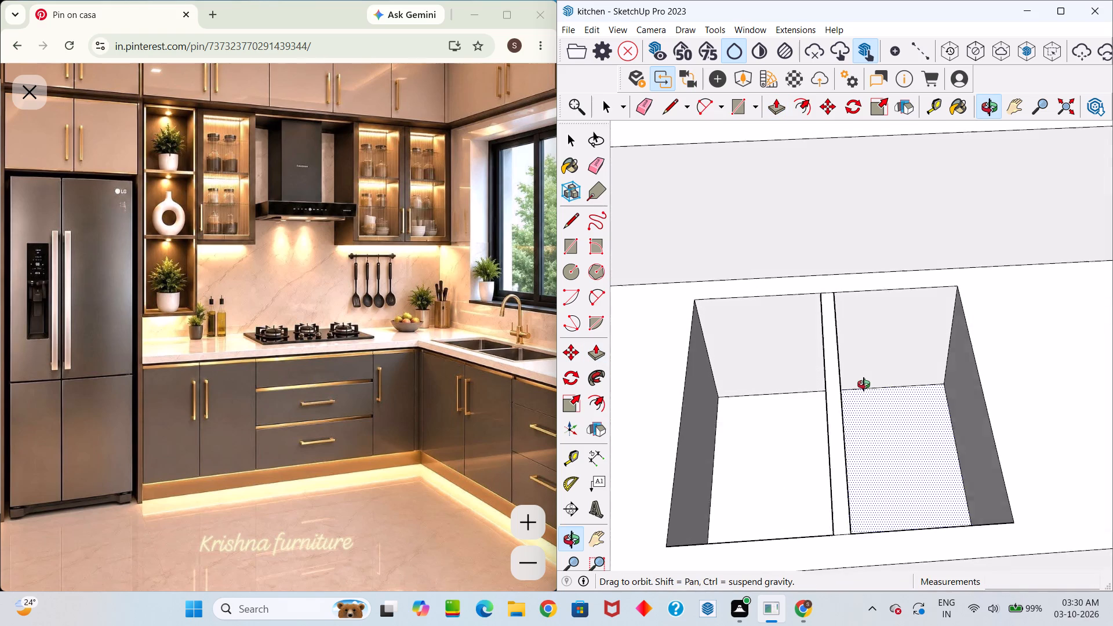
middle_drag(864, 384, 825, 405)
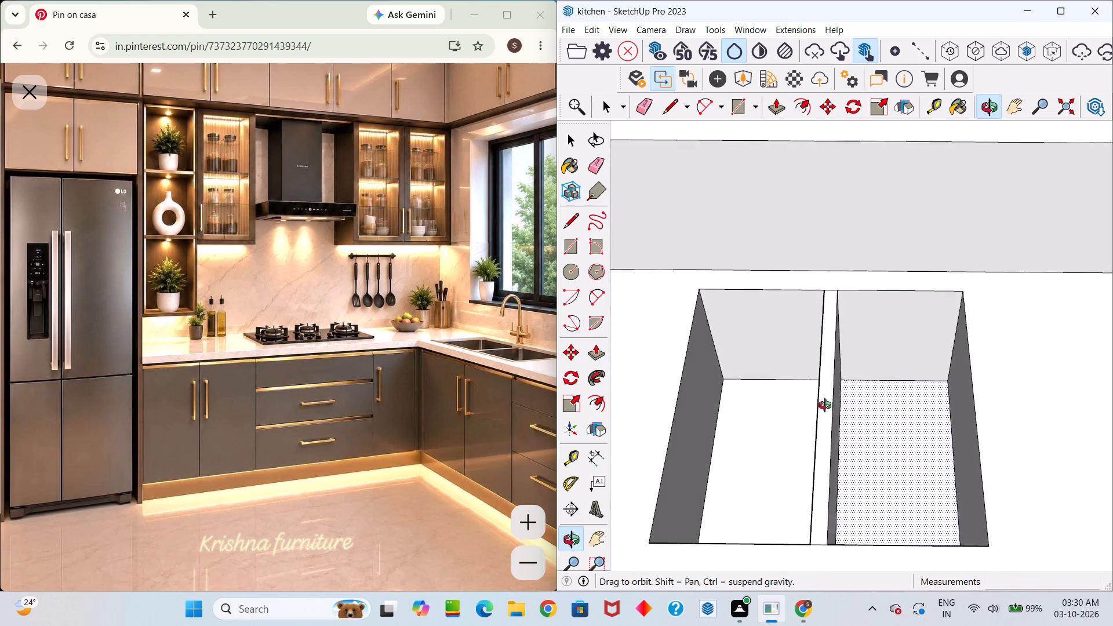
middle_drag(825, 405, 825, 529)
scroll(824, 522, down, 4)
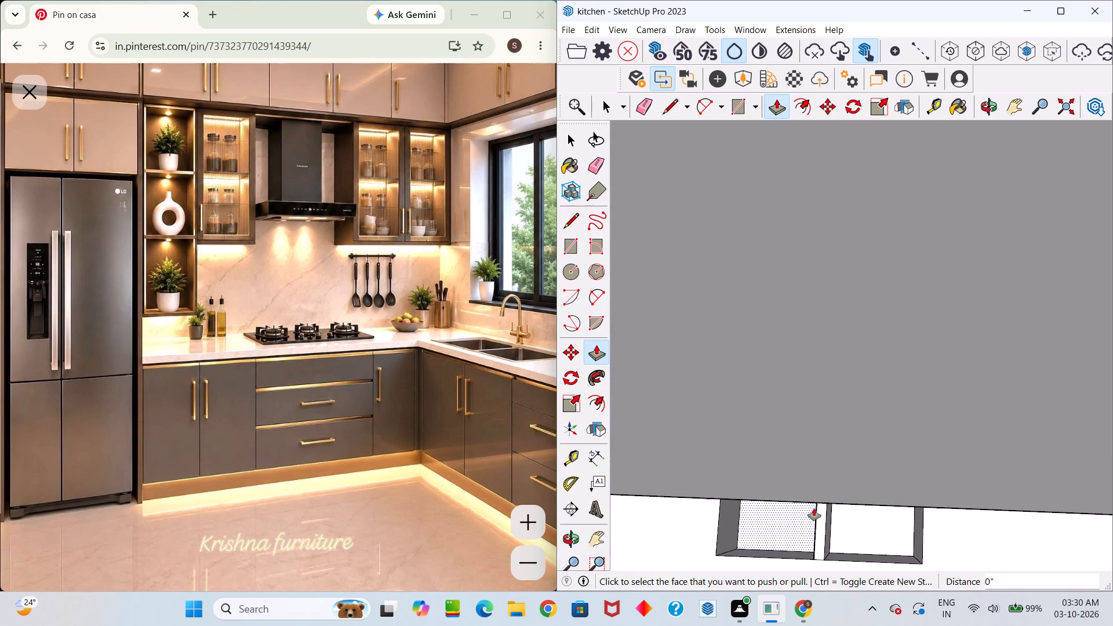
scroll(818, 515, up, 6)
middle_drag(835, 519, 868, 336)
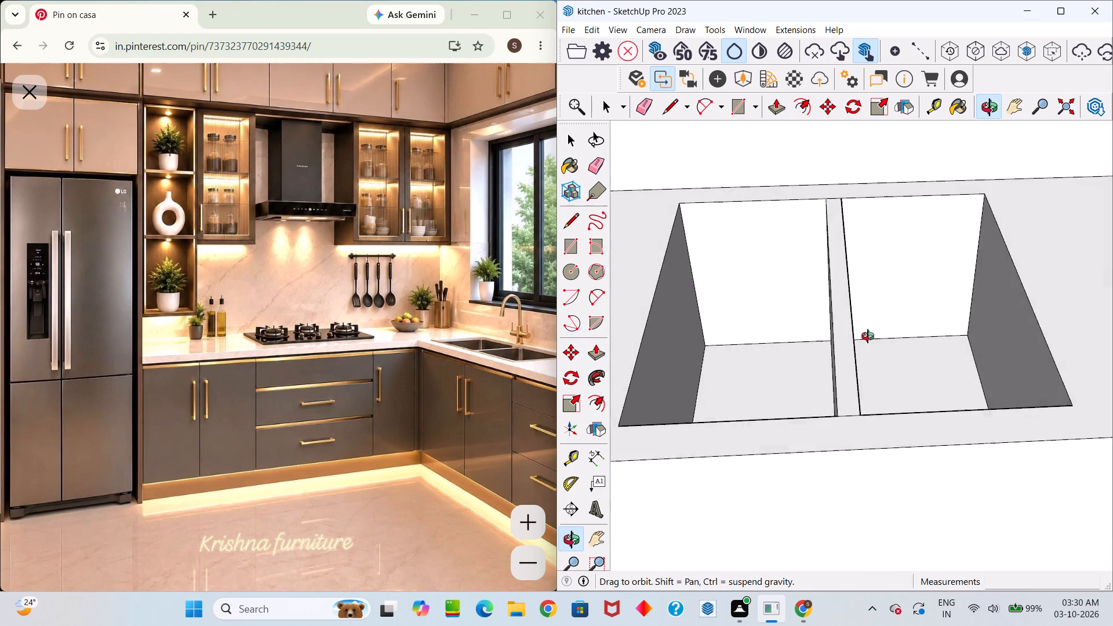
middle_drag(868, 336, 940, 352)
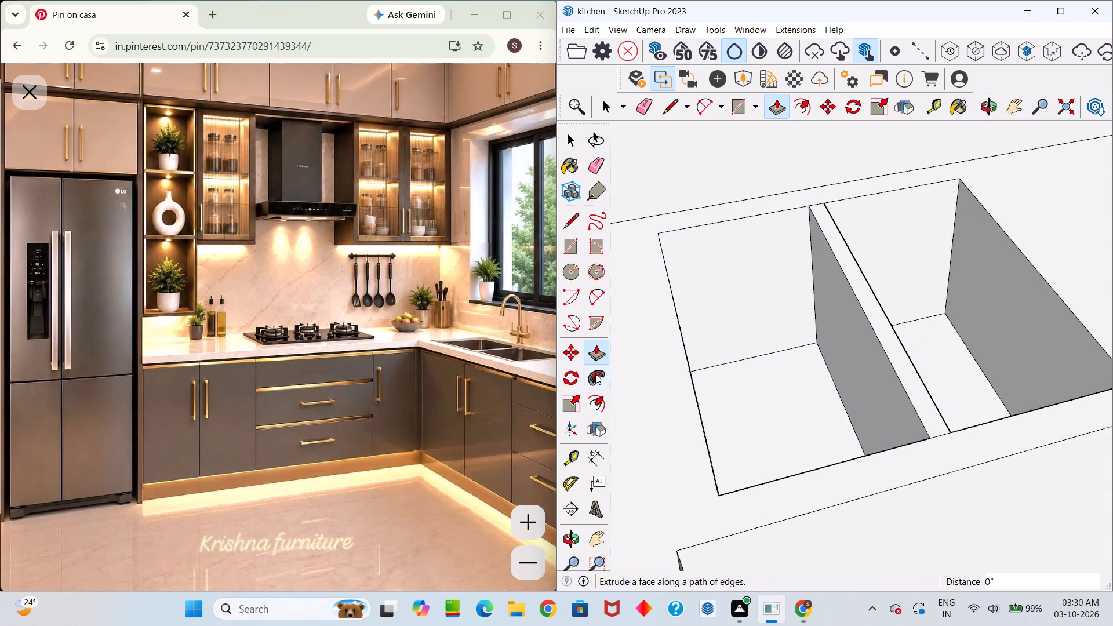
scroll(482, 361, up, 5)
scroll(519, 429, up, 2)
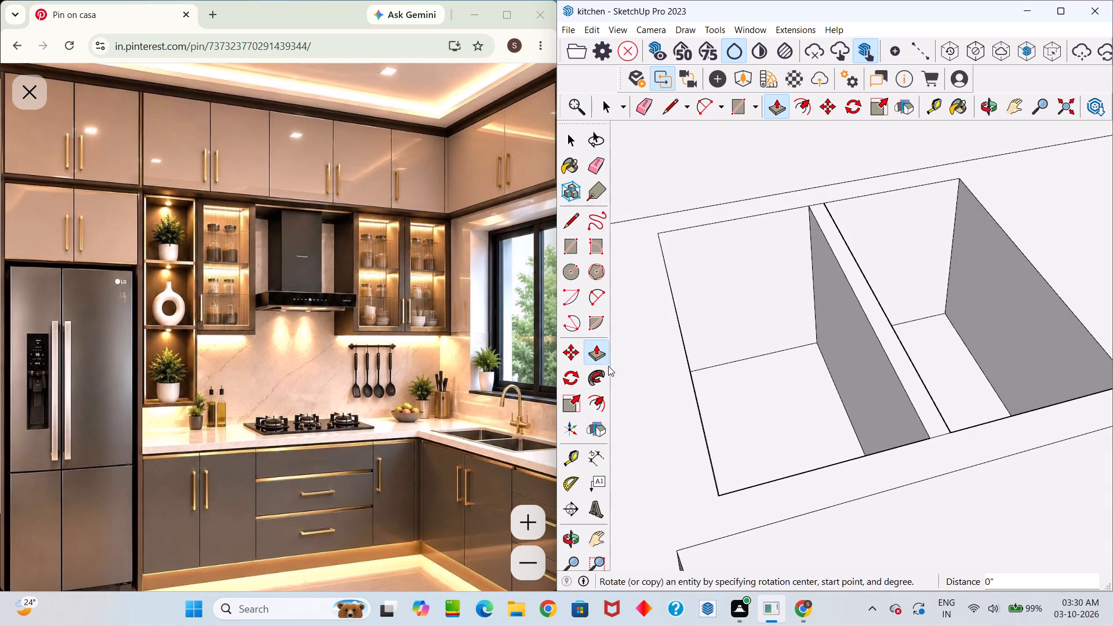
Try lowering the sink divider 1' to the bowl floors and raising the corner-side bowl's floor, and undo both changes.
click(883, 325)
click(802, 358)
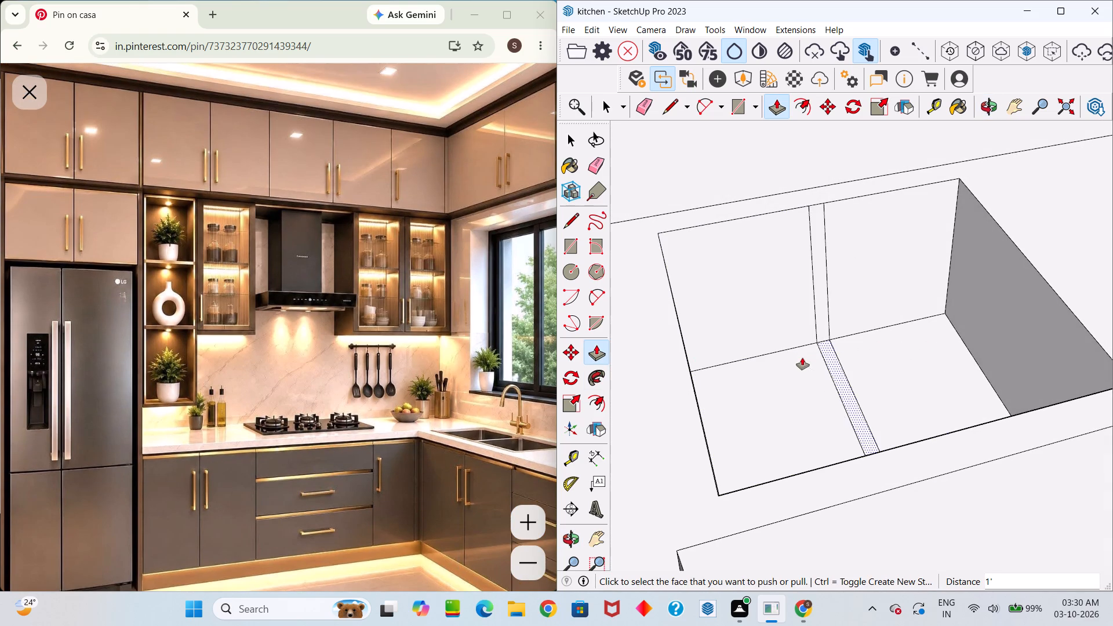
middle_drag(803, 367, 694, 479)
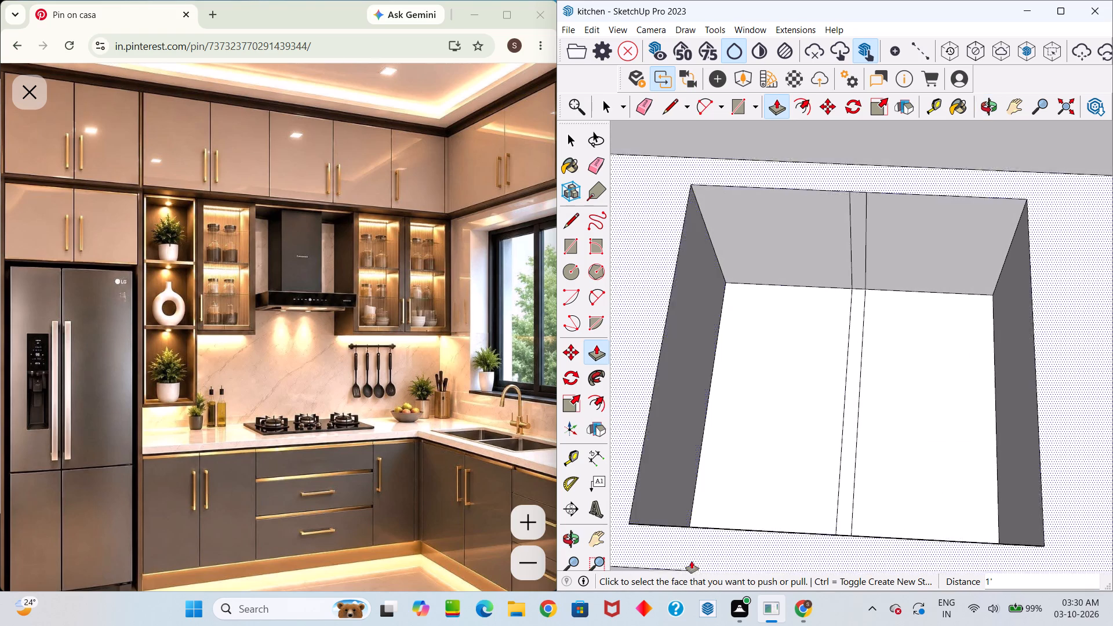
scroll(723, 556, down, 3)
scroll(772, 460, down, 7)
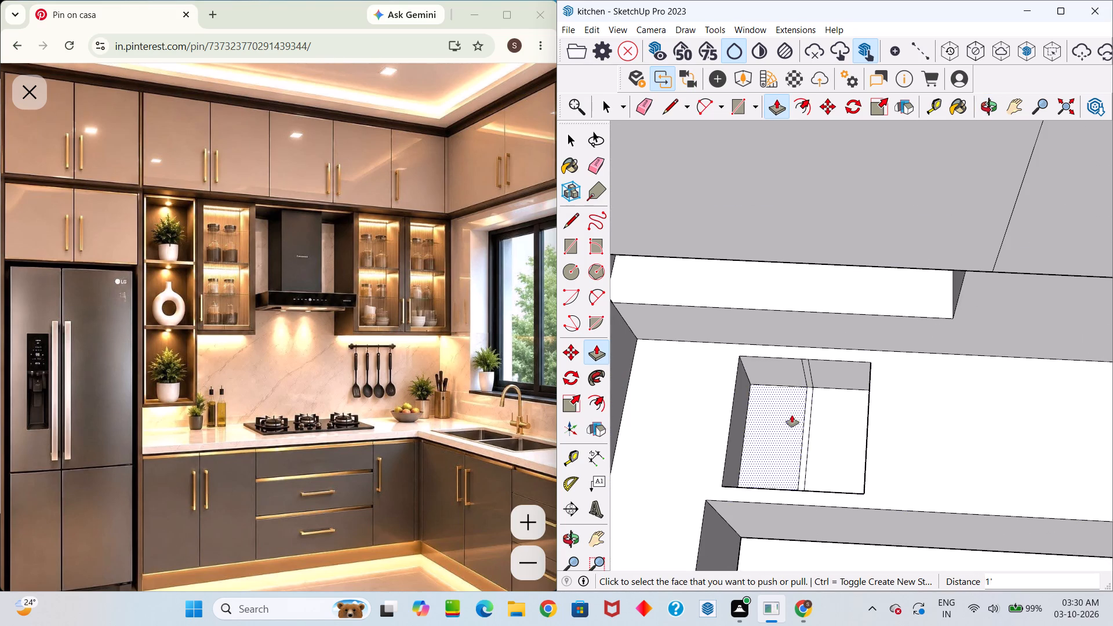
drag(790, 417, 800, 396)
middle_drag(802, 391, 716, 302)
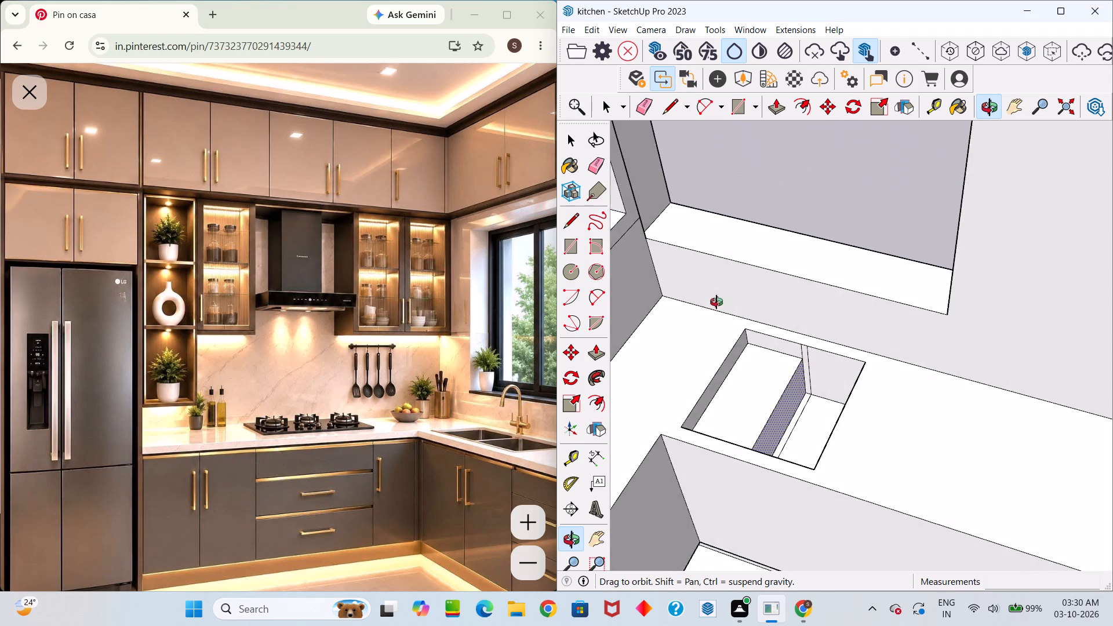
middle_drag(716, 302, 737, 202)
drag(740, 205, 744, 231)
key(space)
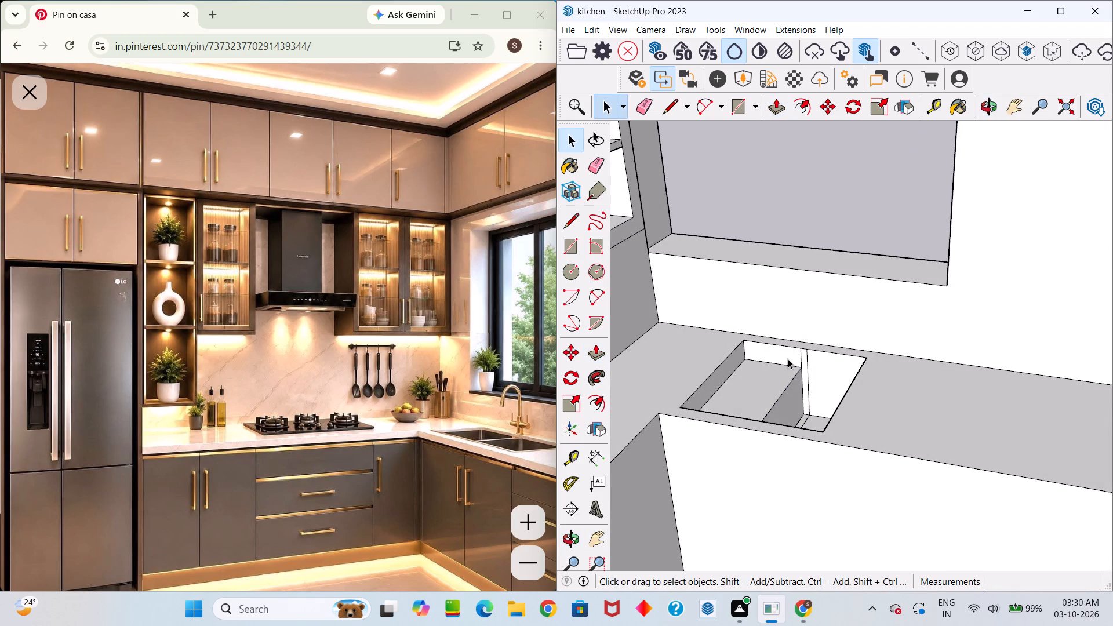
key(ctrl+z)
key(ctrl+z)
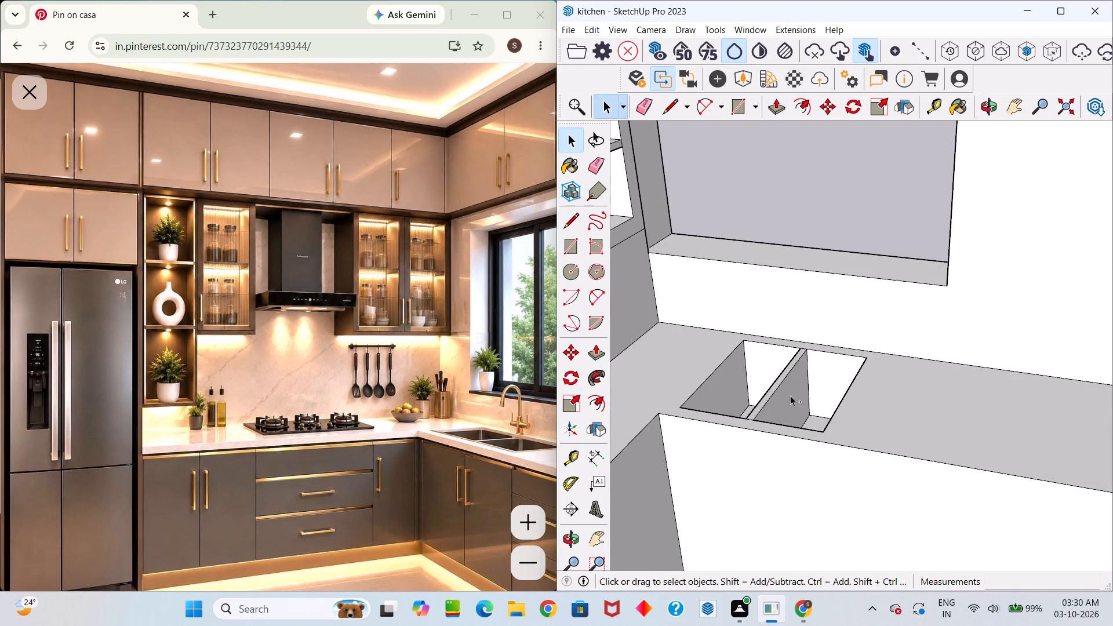
Review the double-bowl sink within the whole kitchen from several angles and compare it with the reference photo.
middle_drag(799, 384, 574, 324)
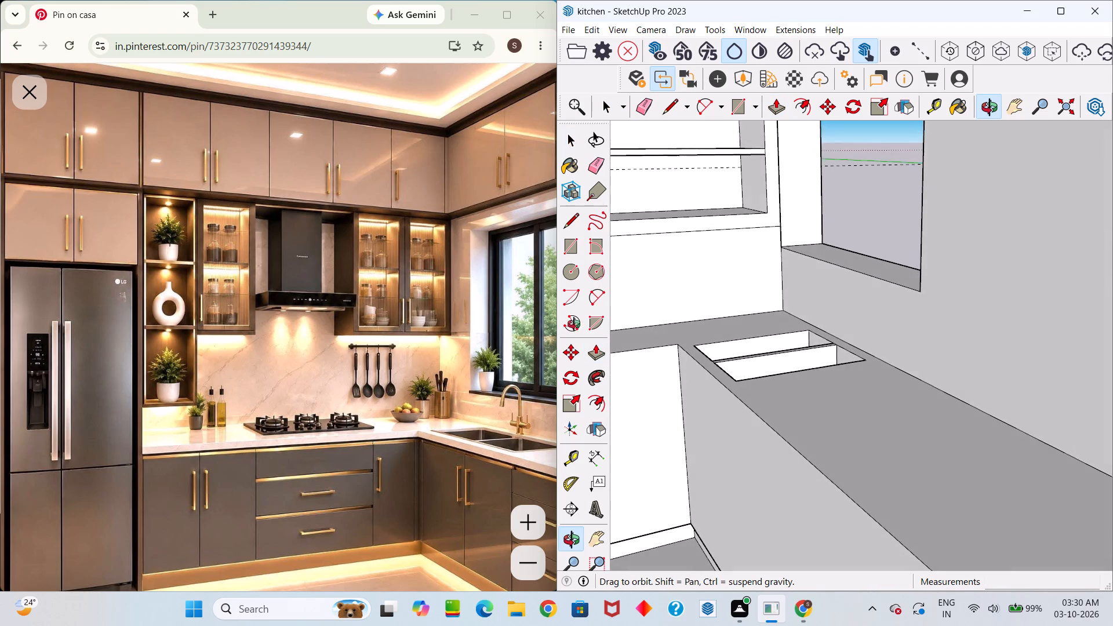
middle_drag(574, 324, 657, 361)
scroll(666, 366, down, 5)
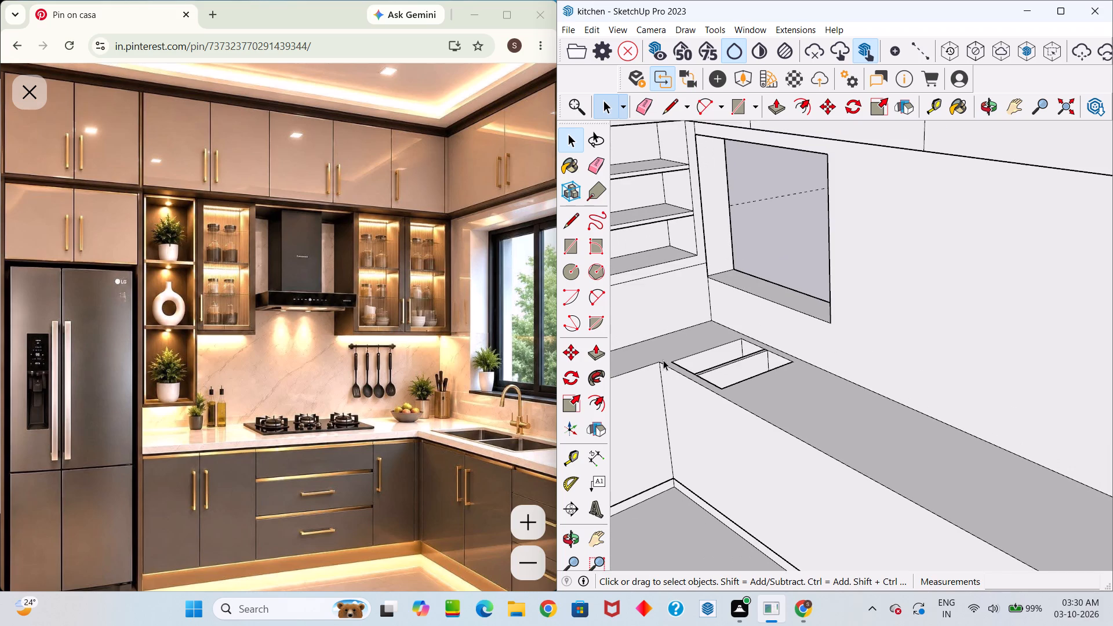
scroll(666, 360, down, 2)
middle_drag(667, 359, 831, 347)
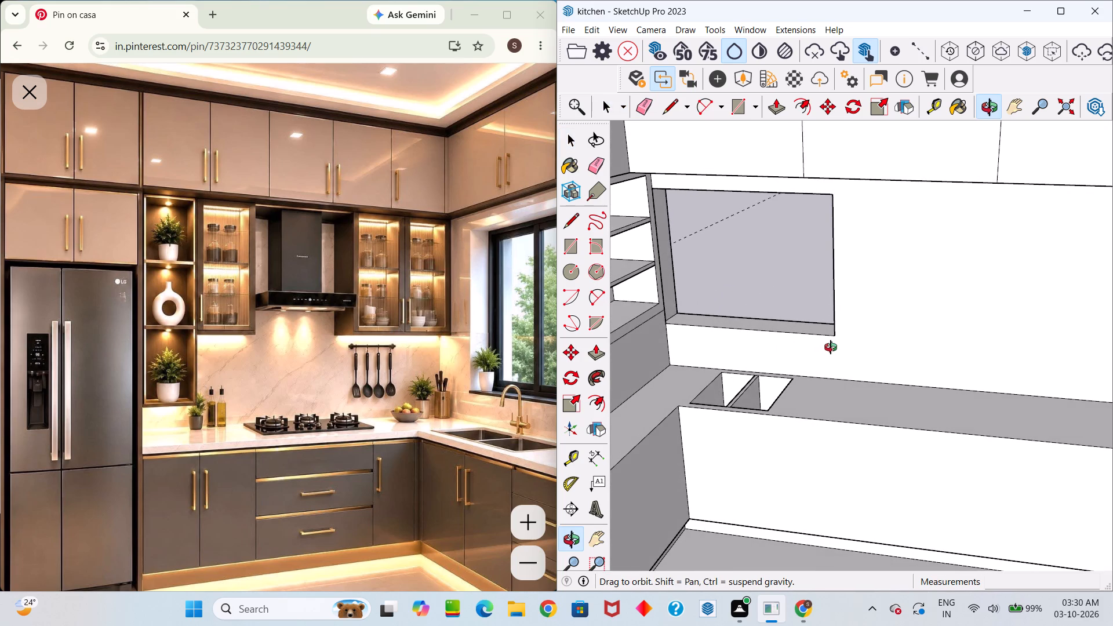
middle_drag(831, 347, 686, 373)
key(space)
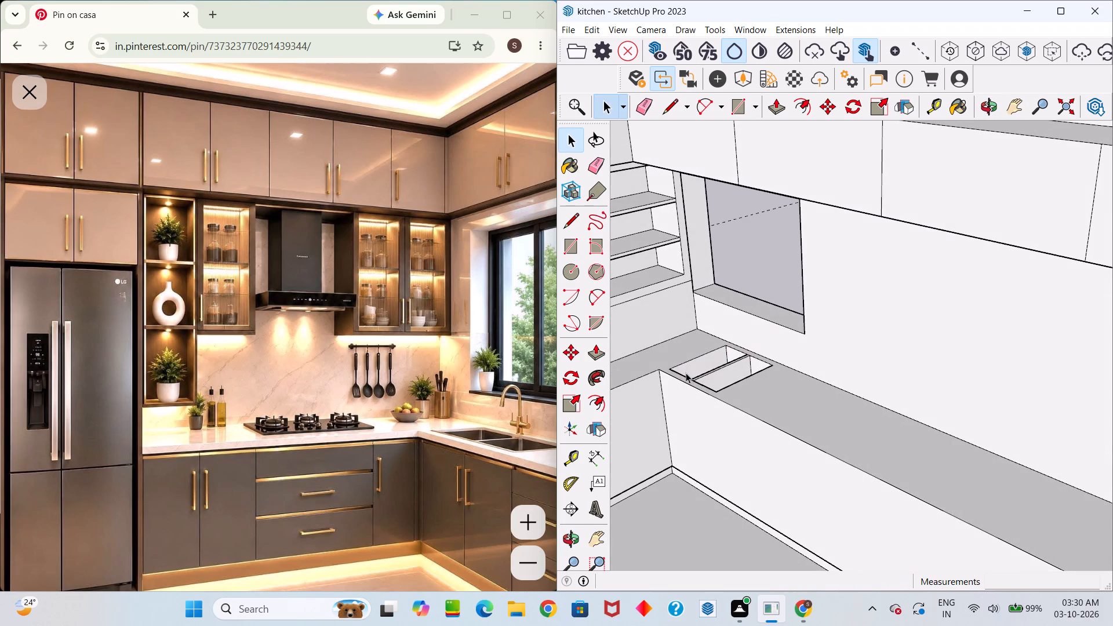
middle_drag(686, 373, 685, 374)
scroll(665, 394, down, 6)
key(space)
scroll(666, 476, down, 7)
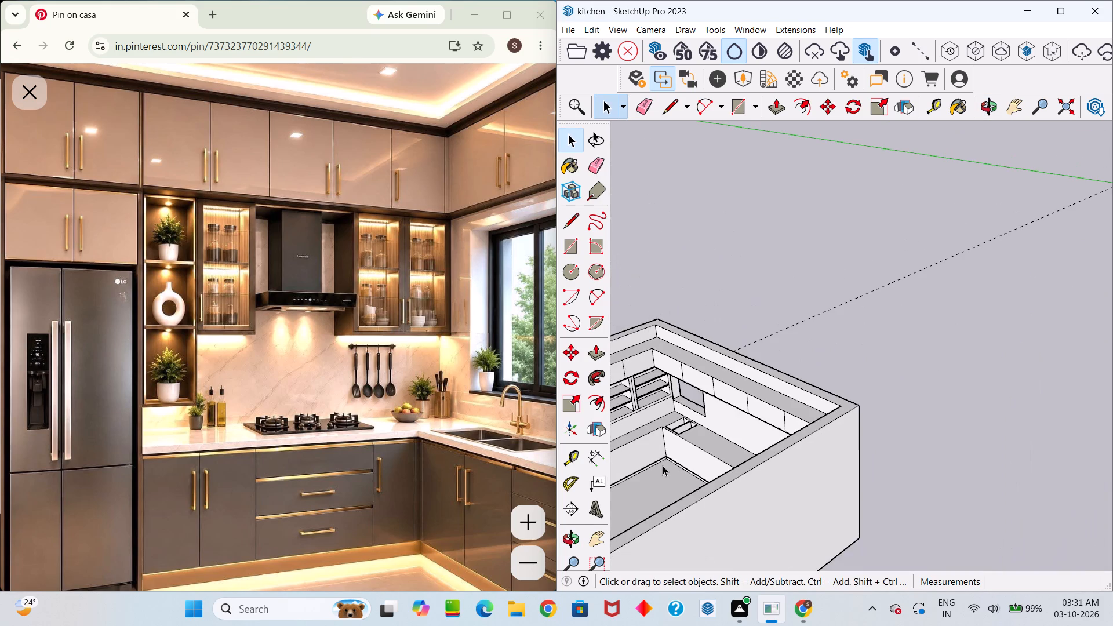
scroll(665, 446, up, 11)
middle_drag(661, 500, 759, 412)
drag(661, 498, 759, 412)
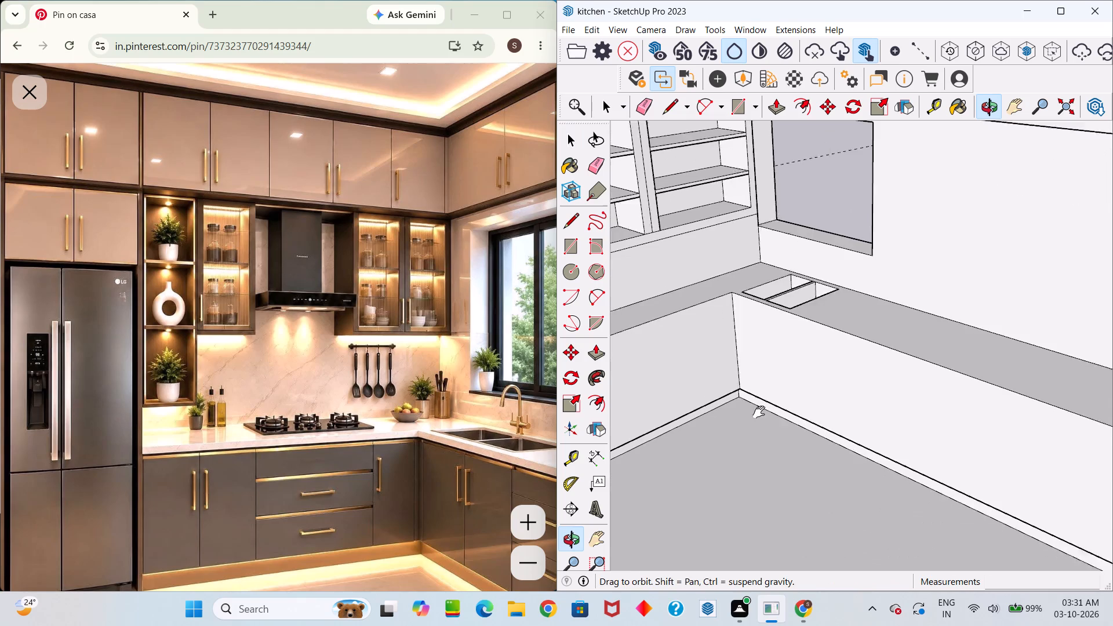
middle_drag(759, 412, 762, 405)
drag(759, 412, 762, 404)
middle_drag(735, 414, 927, 515)
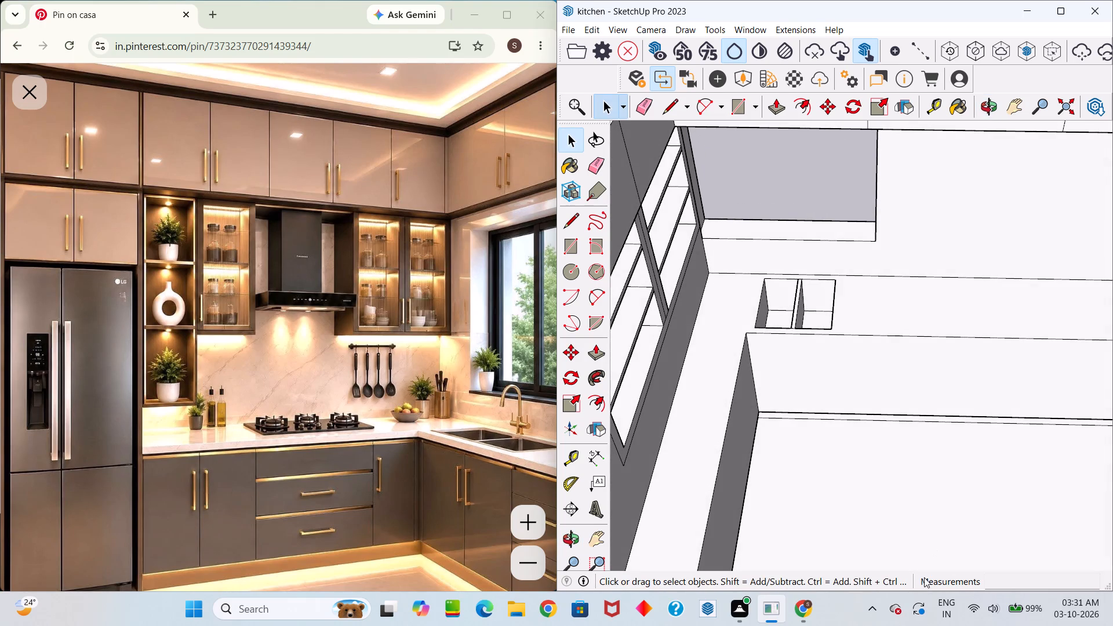
scroll(892, 589, down, 10)
scroll(842, 443, down, 5)
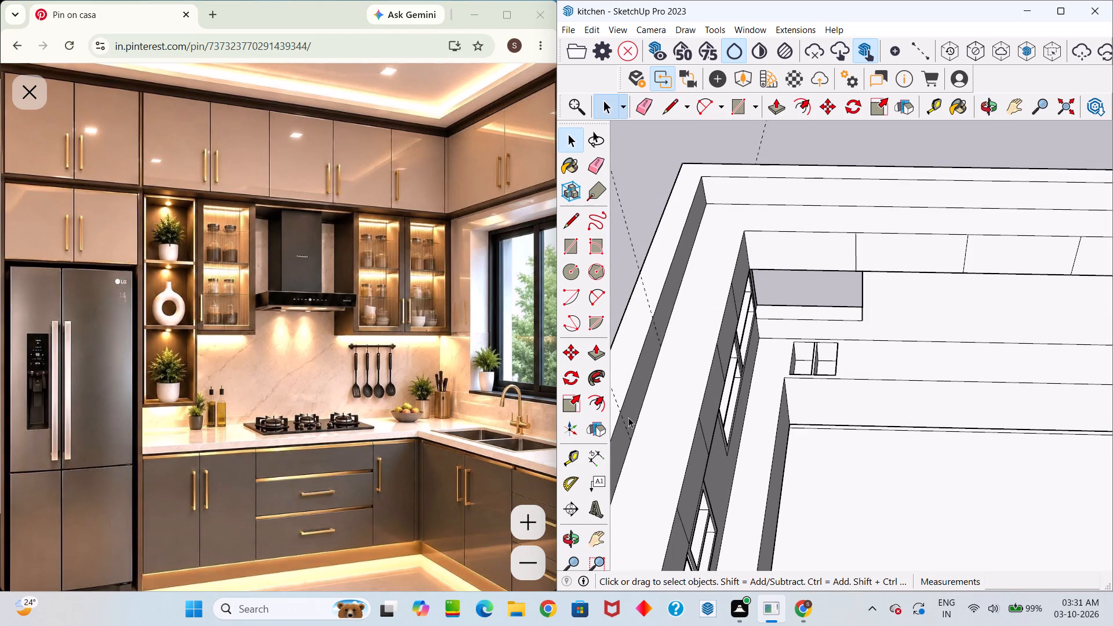
middle_drag(546, 397, 397, 406)
scroll(414, 420, down, 3)
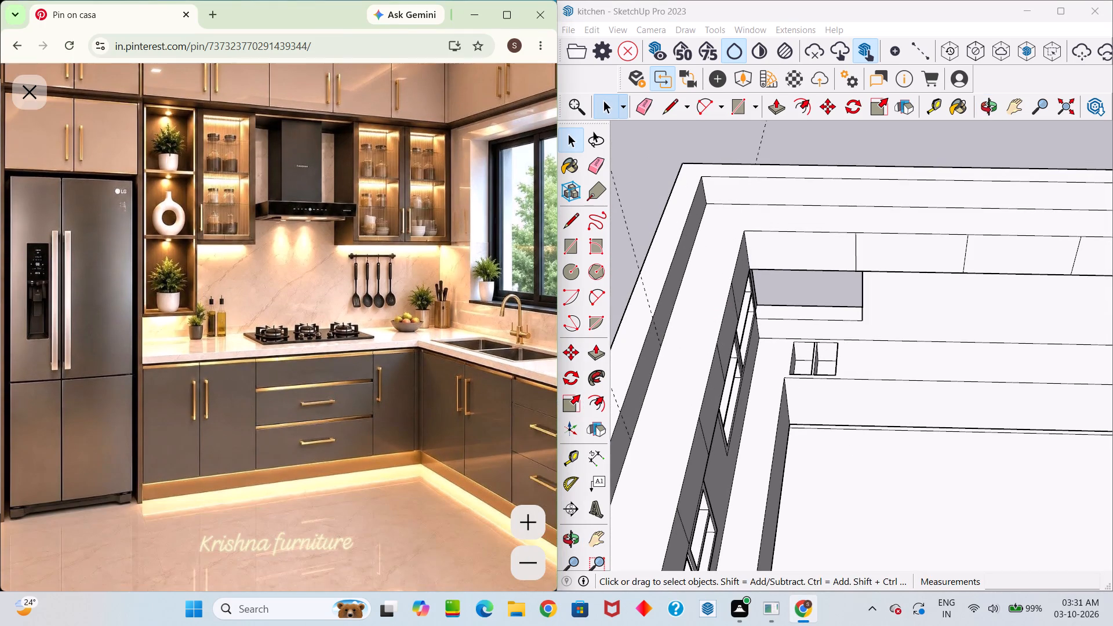
Examine the whole kitchen from several angles, including the sink and base cabinets, and compare it with the reference photo.
scroll(414, 420, down, 8)
scroll(391, 454, up, 5)
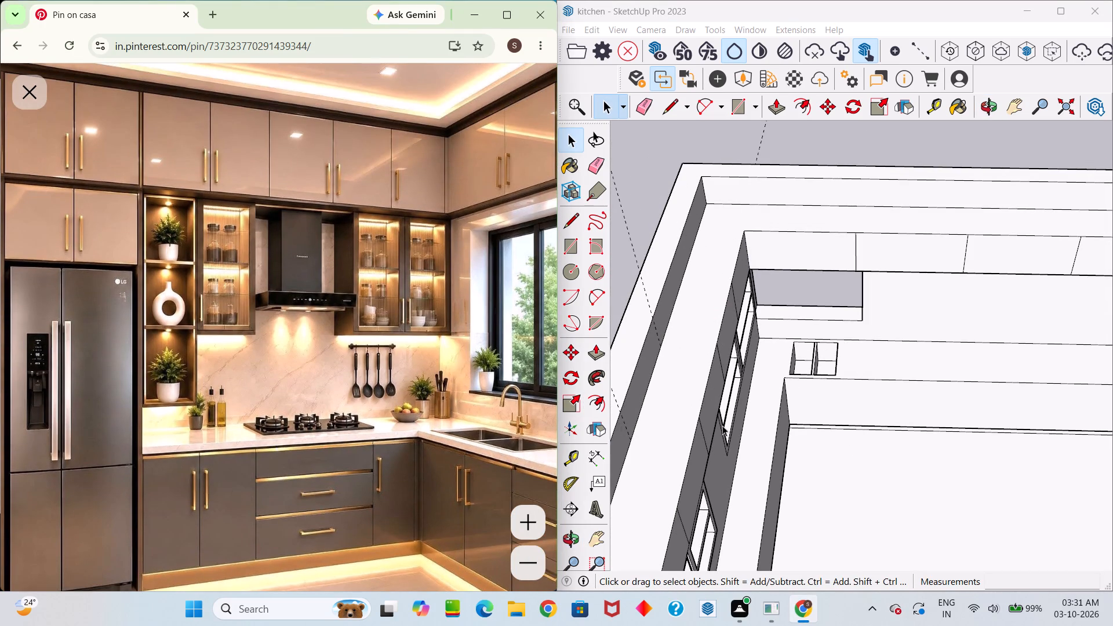
middle_drag(989, 460, 657, 459)
drag(989, 460, 657, 459)
scroll(657, 459, up, 1)
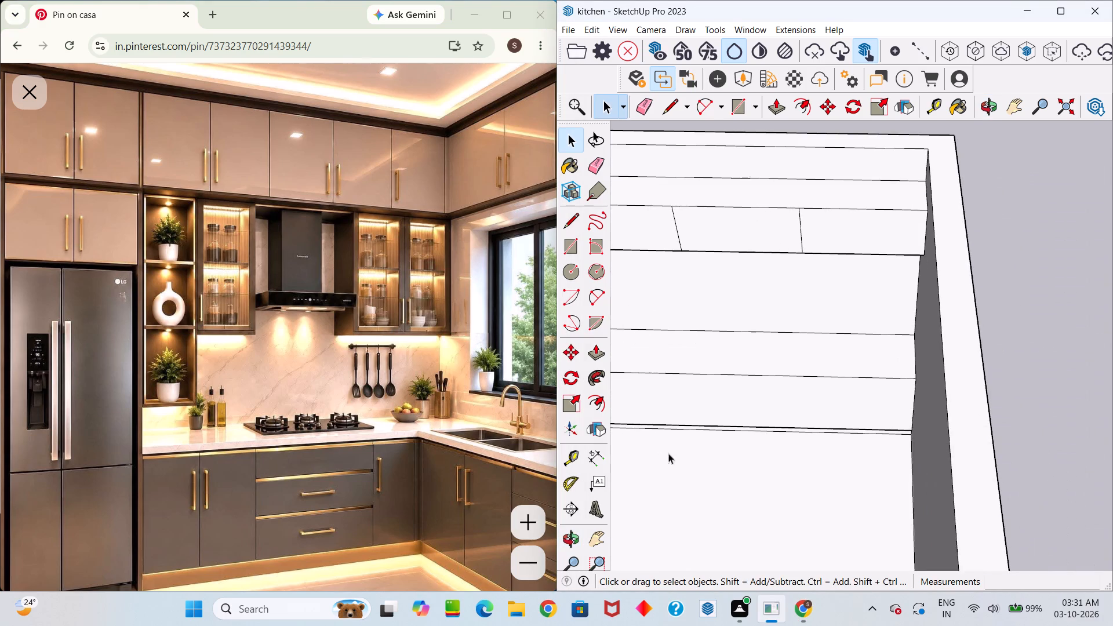
scroll(689, 447, down, 5)
middle_drag(738, 482, 849, 377)
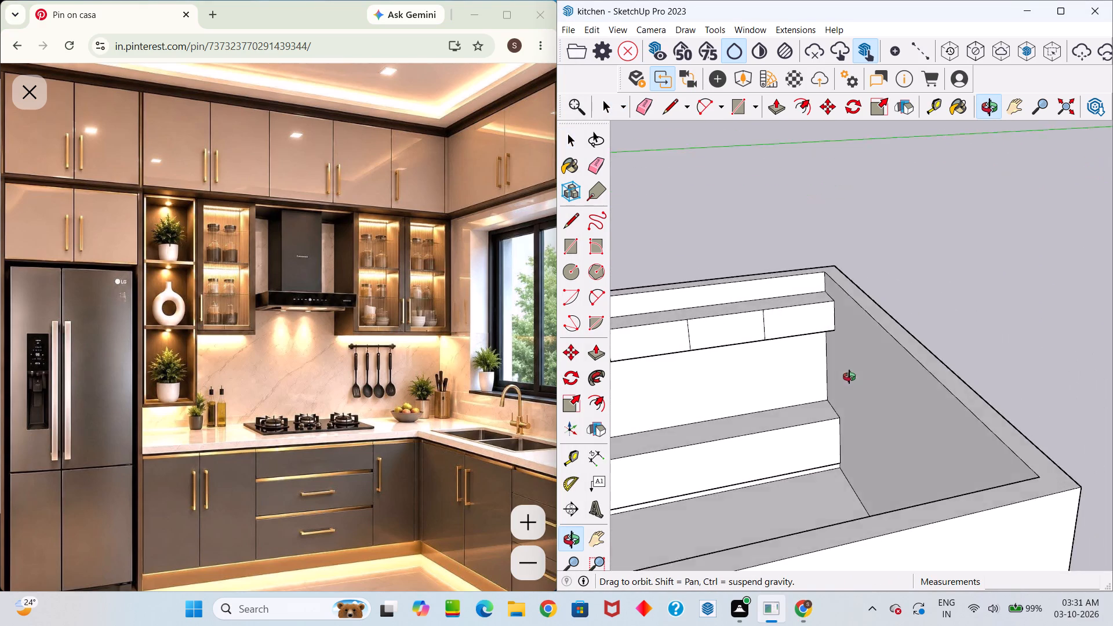
middle_drag(849, 377, 814, 507)
scroll(788, 388, up, 3)
scroll(787, 379, down, 3)
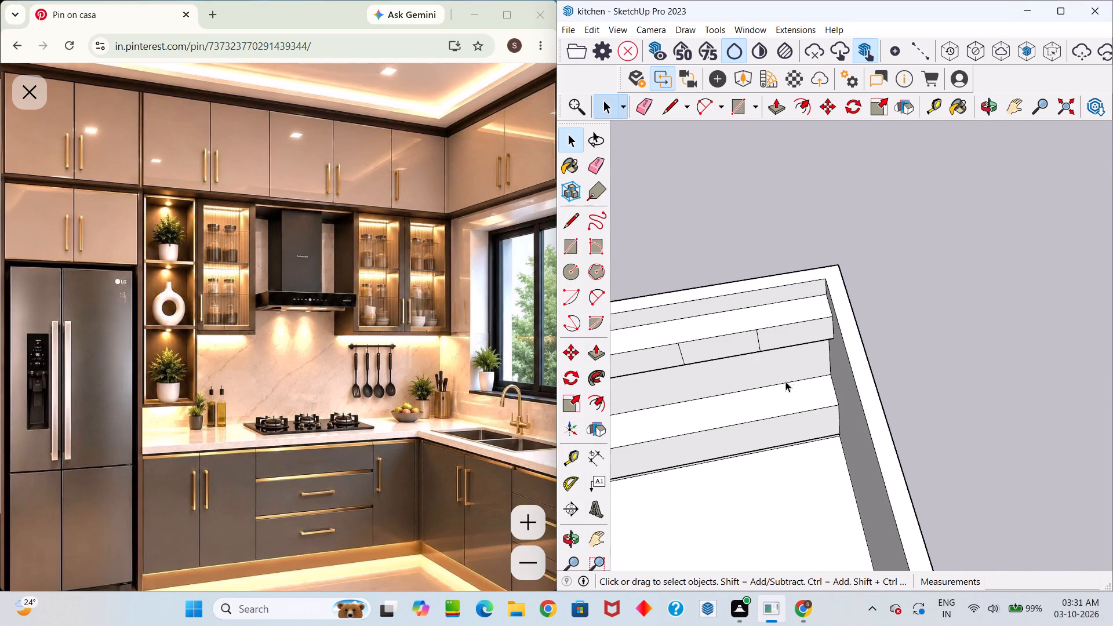
scroll(785, 381, down, 1)
middle_drag(799, 363, 838, 257)
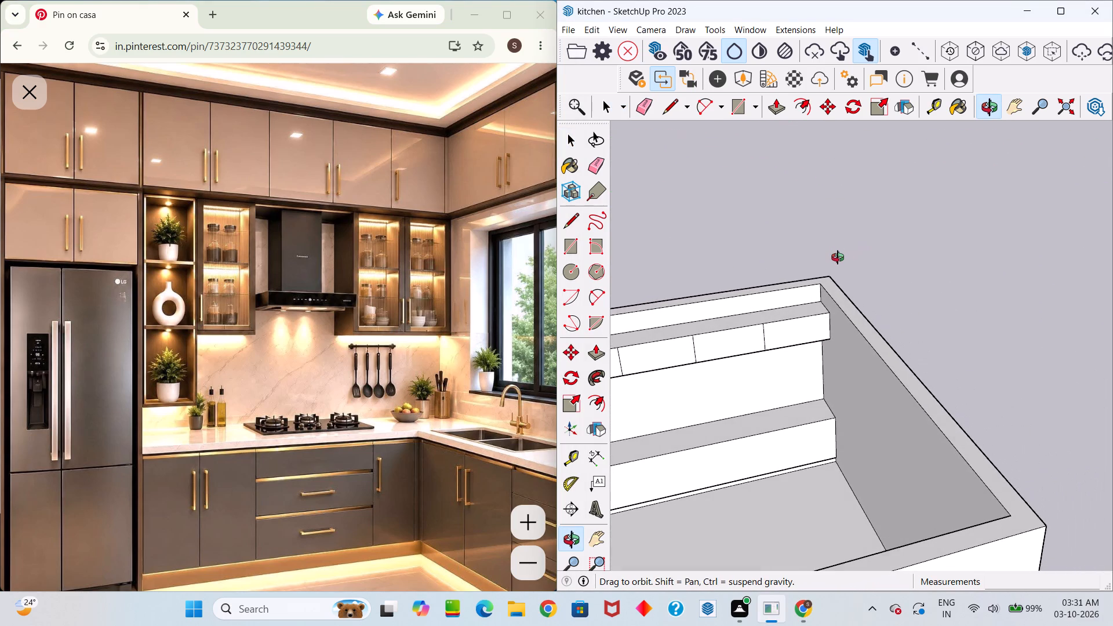
middle_drag(838, 257, 788, 334)
scroll(763, 446, down, 5)
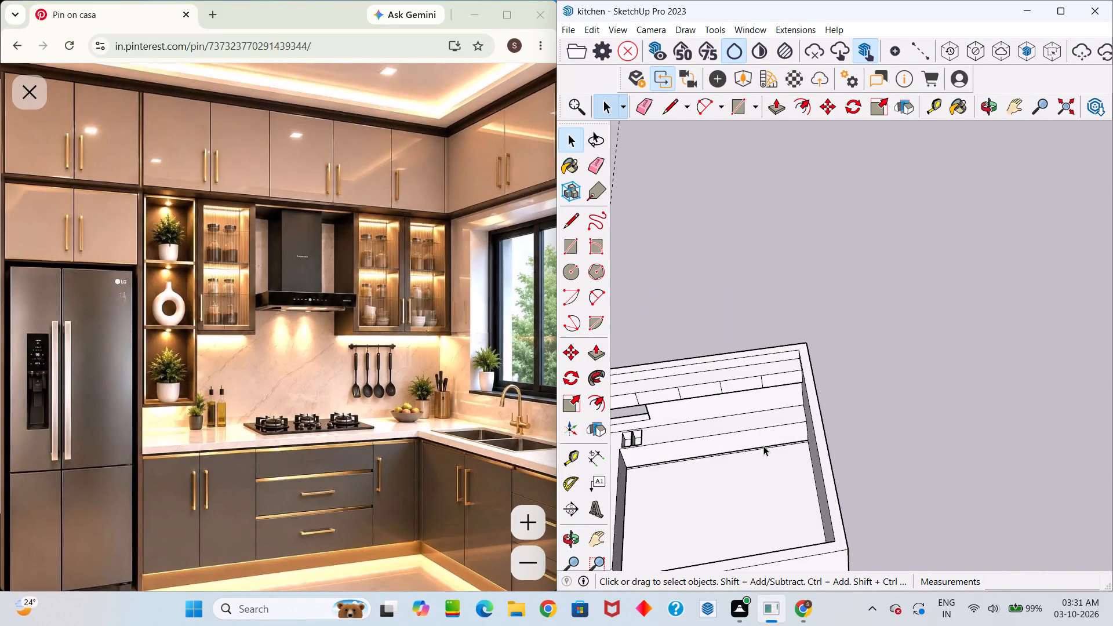
middle_drag(762, 446, 733, 445)
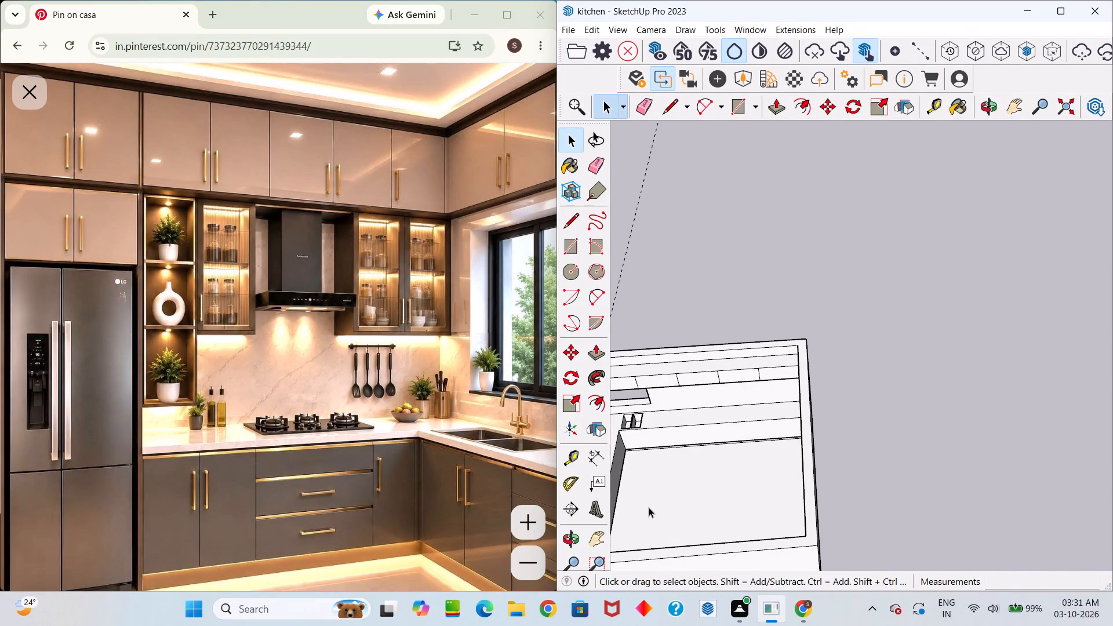
middle_drag(648, 504, 747, 487)
drag(662, 485, 747, 487)
middle_drag(785, 485, 665, 482)
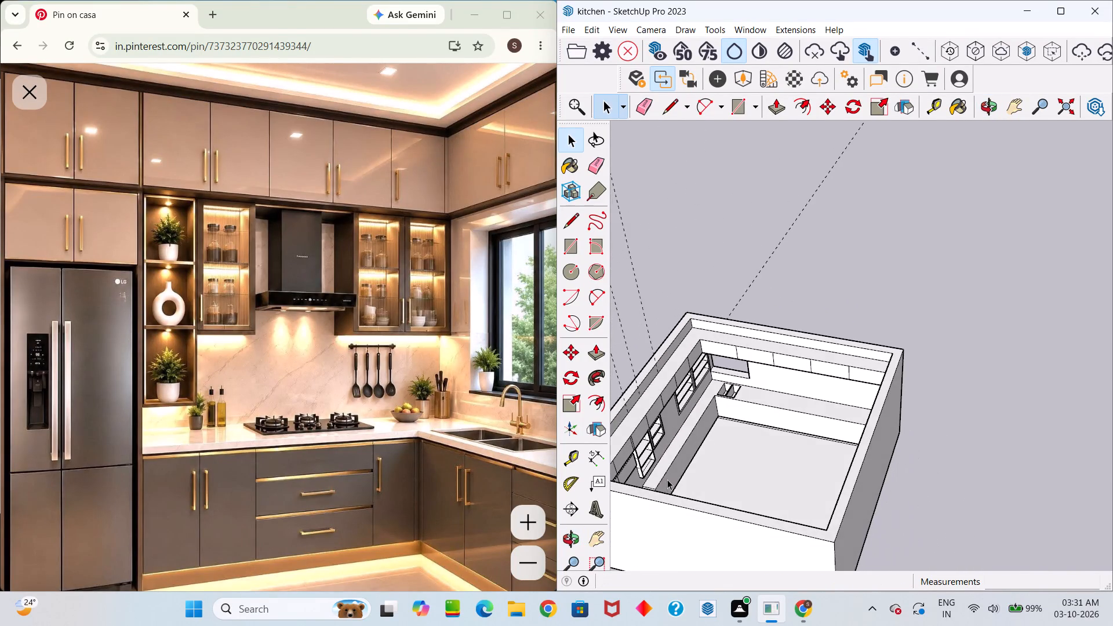
scroll(721, 441, up, 10)
middle_drag(746, 458, 852, 591)
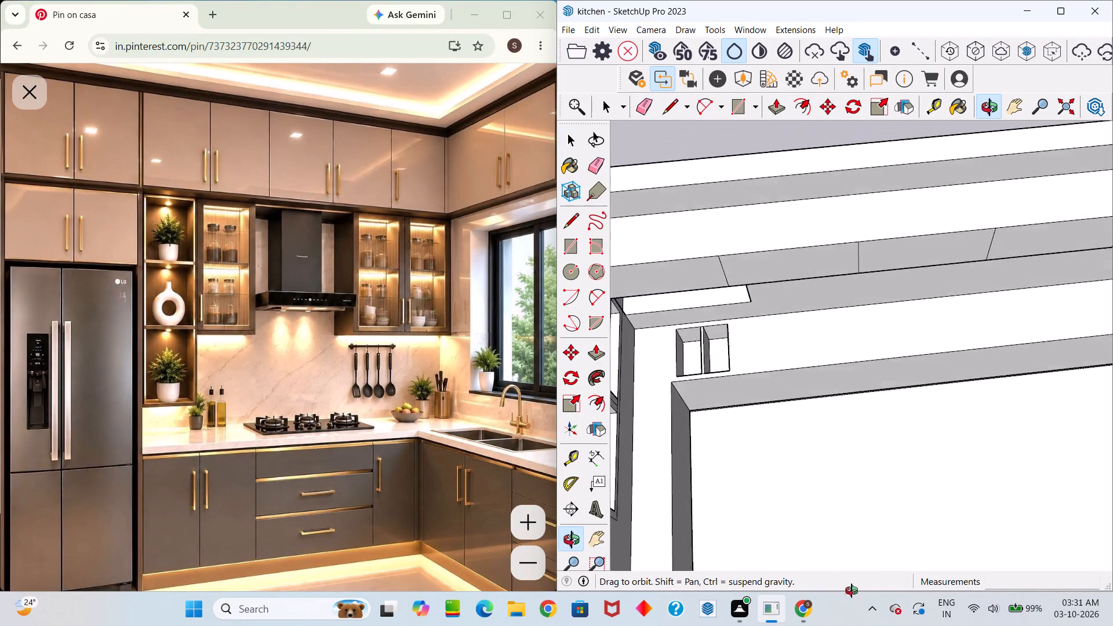
middle_drag(852, 591, 704, 625)
scroll(728, 597, down, 5)
scroll(758, 527, down, 3)
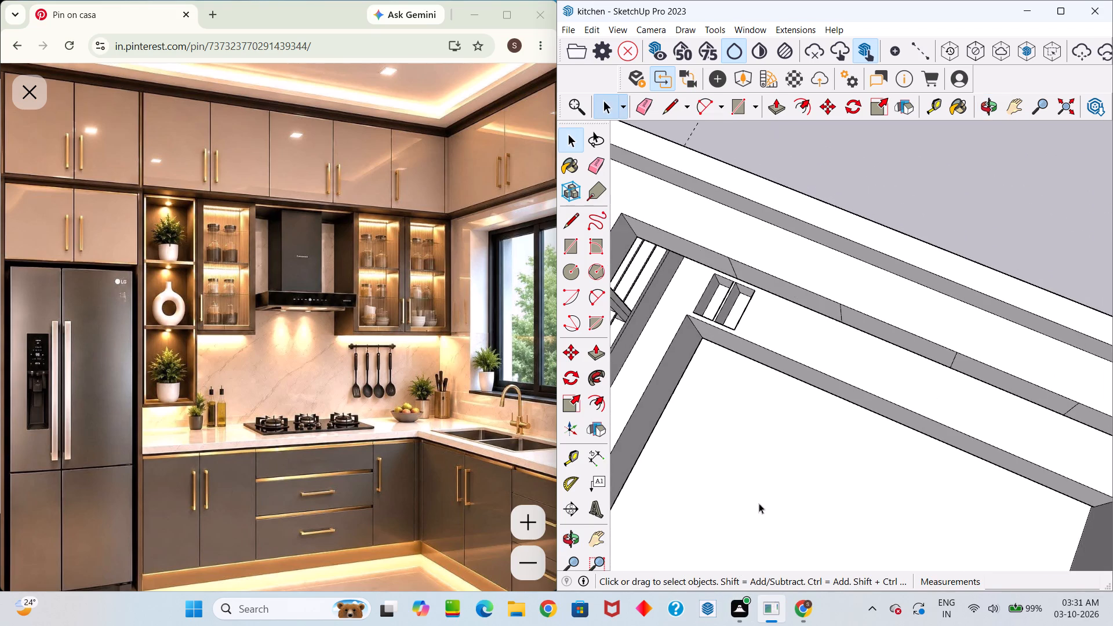
scroll(759, 503, down, 2)
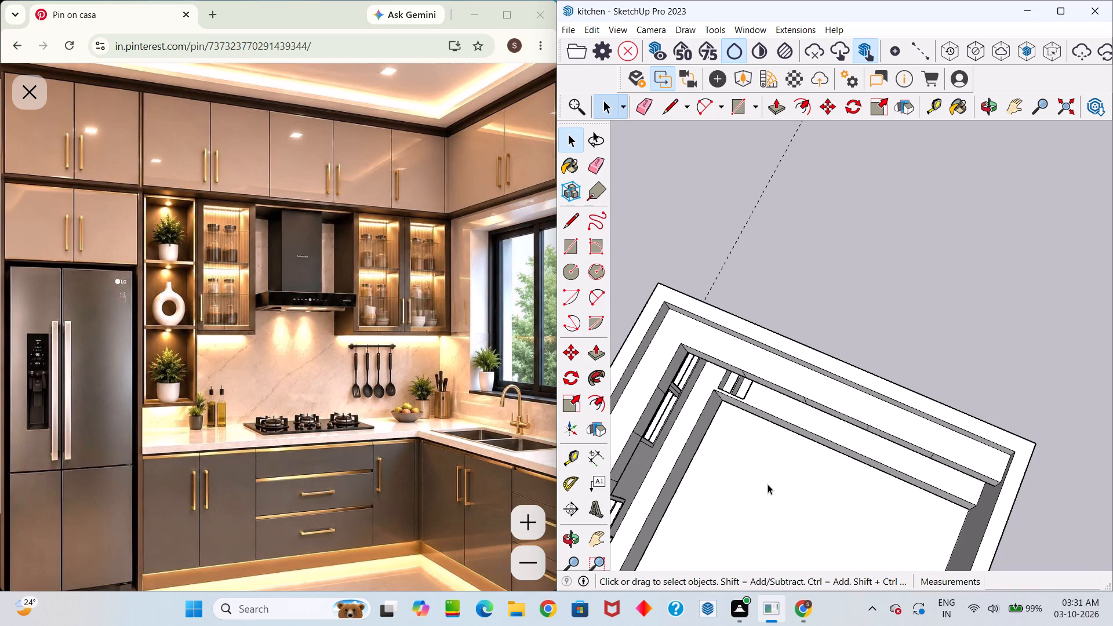
scroll(625, 468, down, 4)
scroll(525, 430, down, 3)
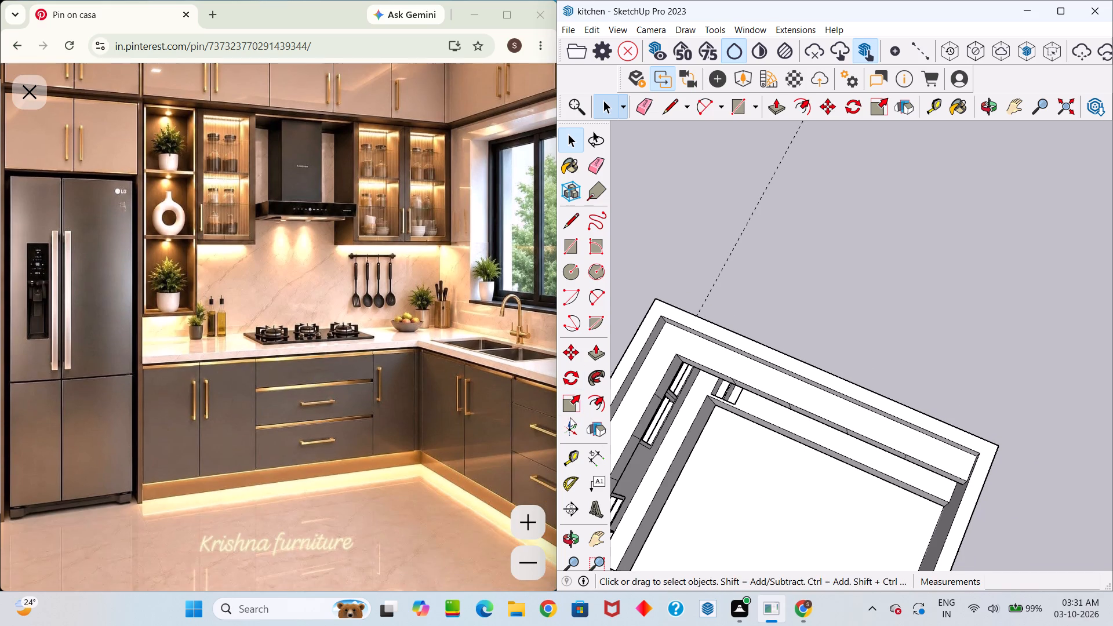
middle_drag(750, 464, 693, 307)
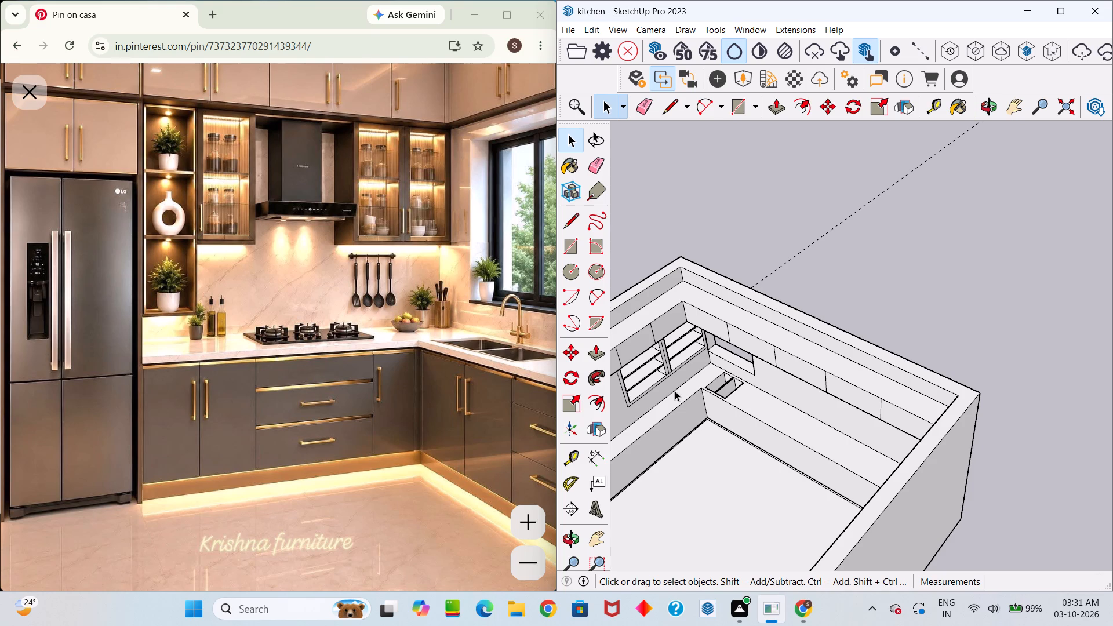
scroll(727, 361, down, 1)
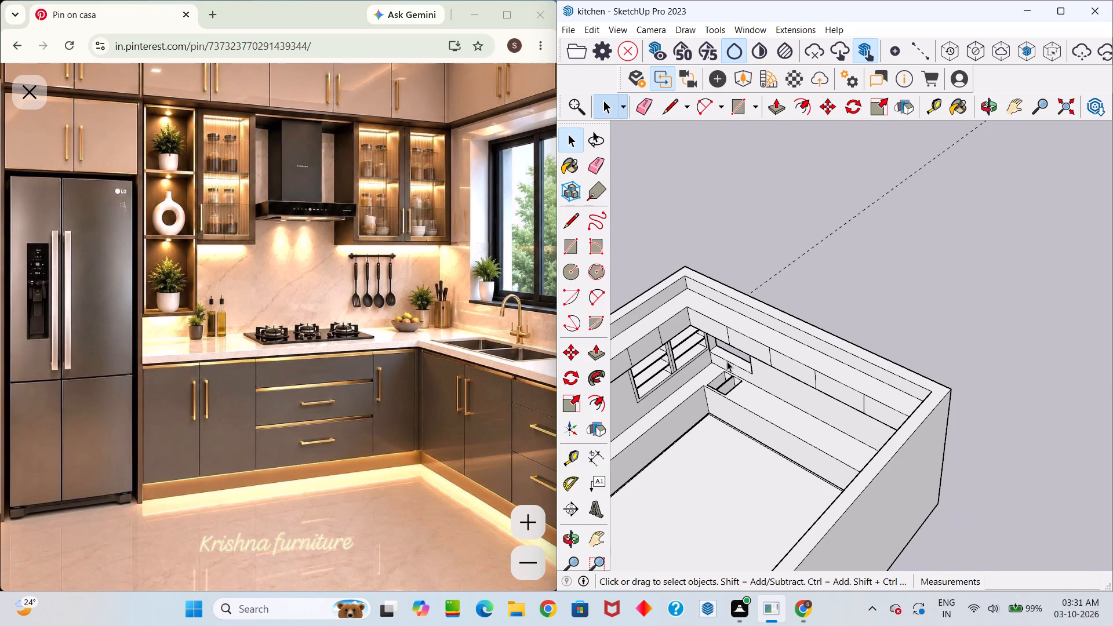
middle_drag(727, 361, 916, 325)
drag(727, 361, 916, 325)
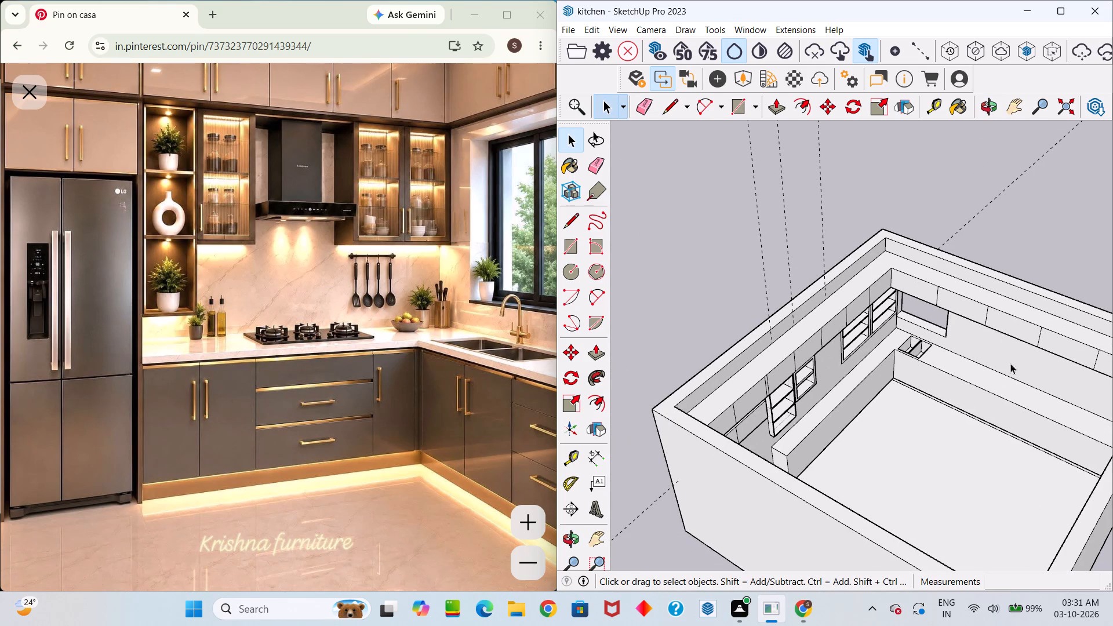
middle_drag(857, 454, 675, 445)
scroll(769, 410, up, 7)
scroll(779, 460, up, 3)
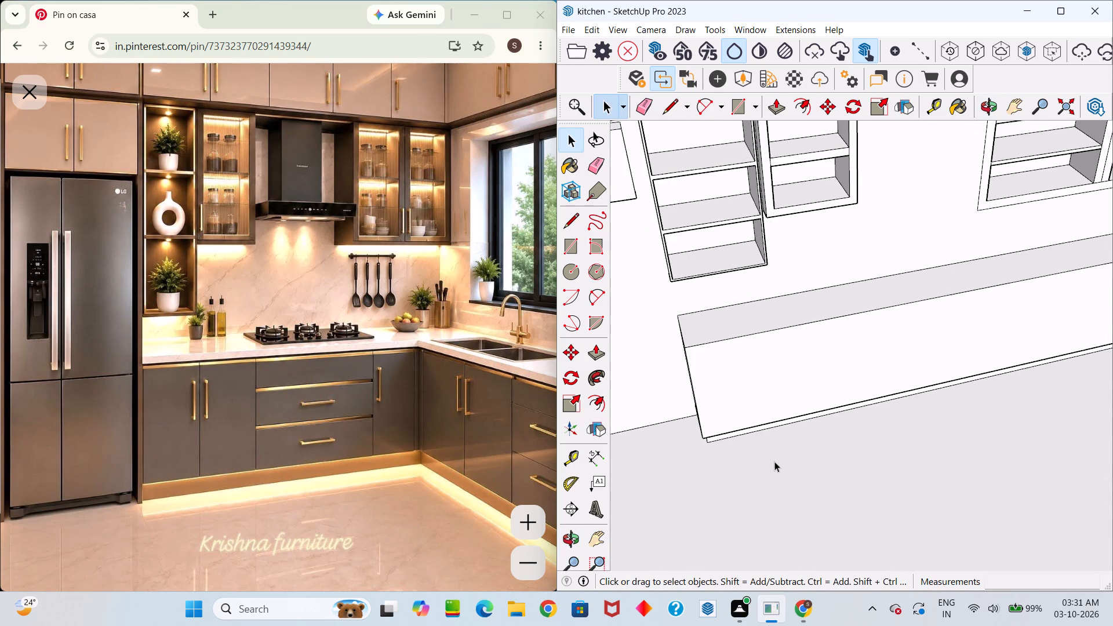
middle_drag(755, 431, 708, 368)
scroll(708, 367, down, 6)
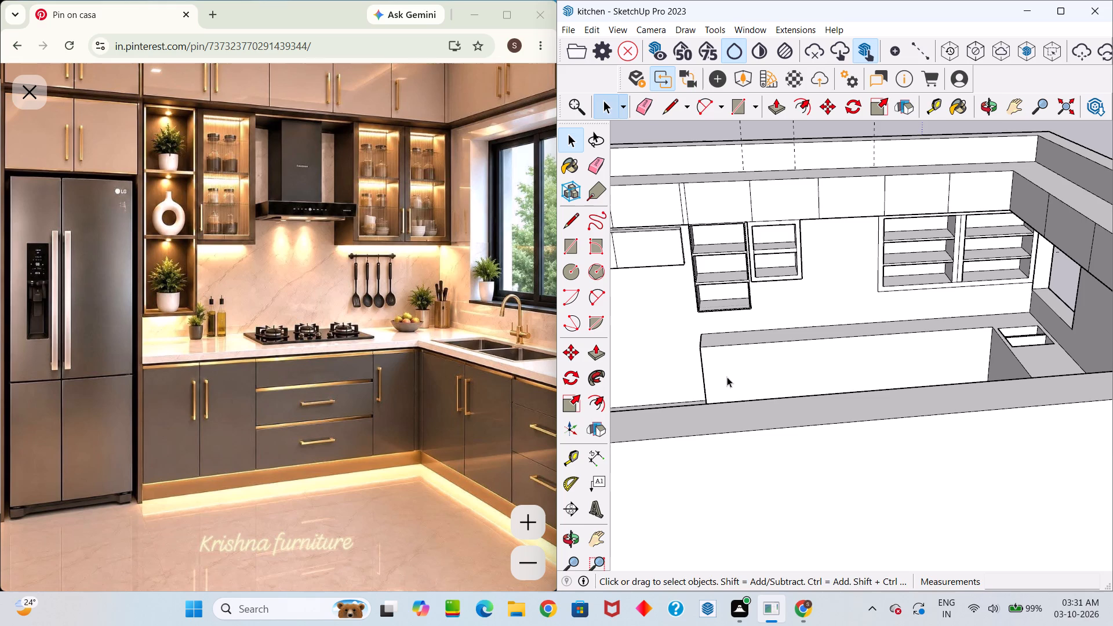
middle_drag(722, 377, 764, 438)
drag(733, 397, 764, 438)
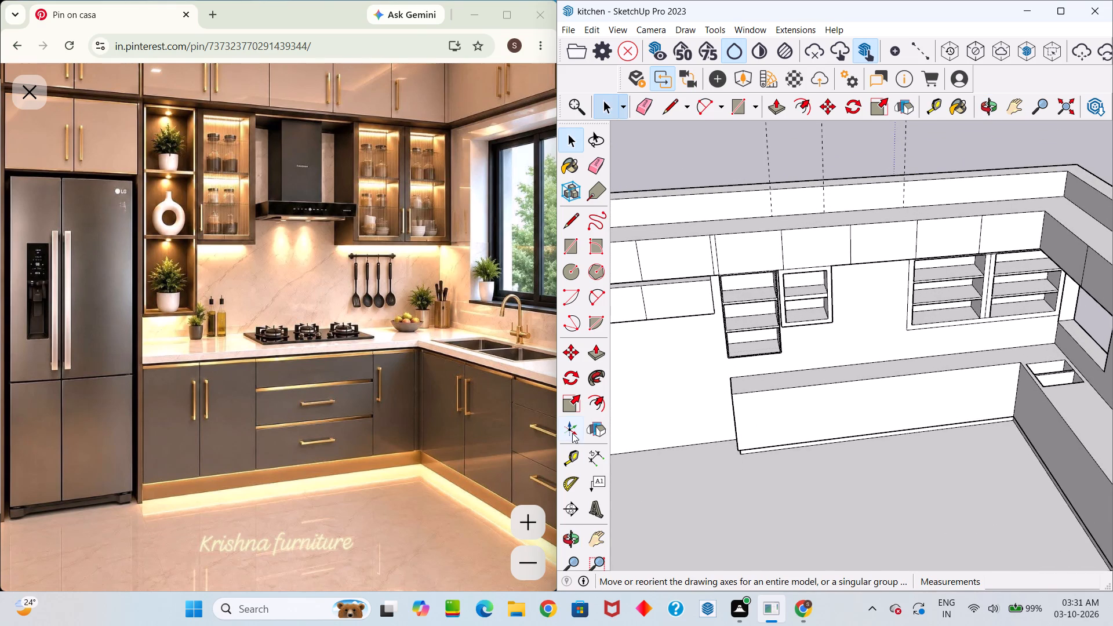
Place a vertical guide 4' from the free end of the base cabinet front below the open shelves.
scroll(600, 412, up, 4)
scroll(832, 436, up, 3)
middle_drag(837, 441, 837, 434)
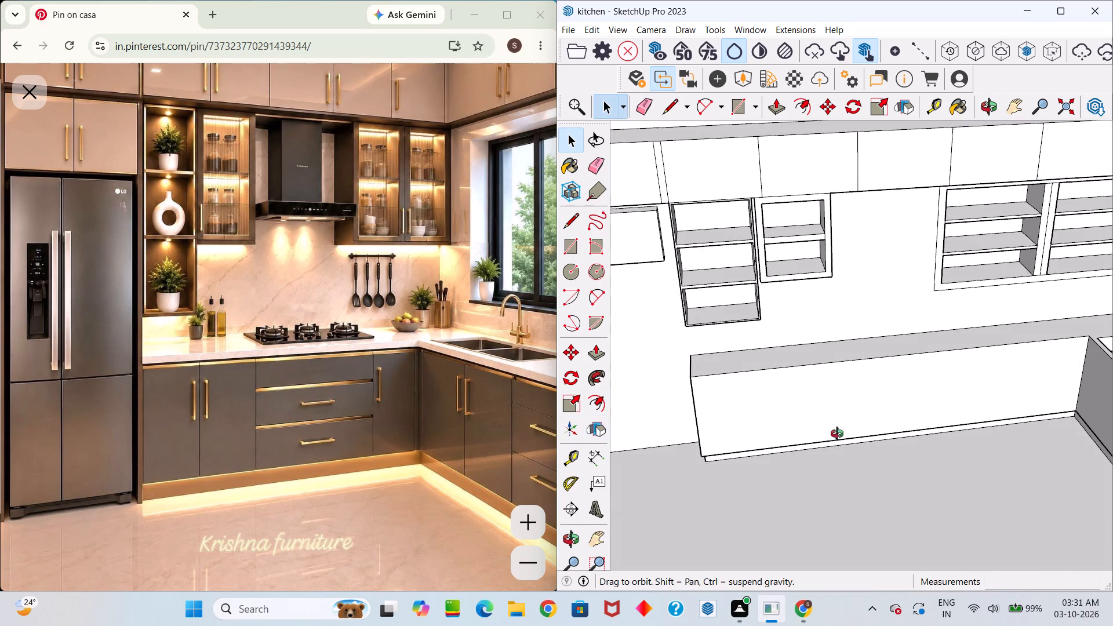
middle_drag(837, 434, 798, 431)
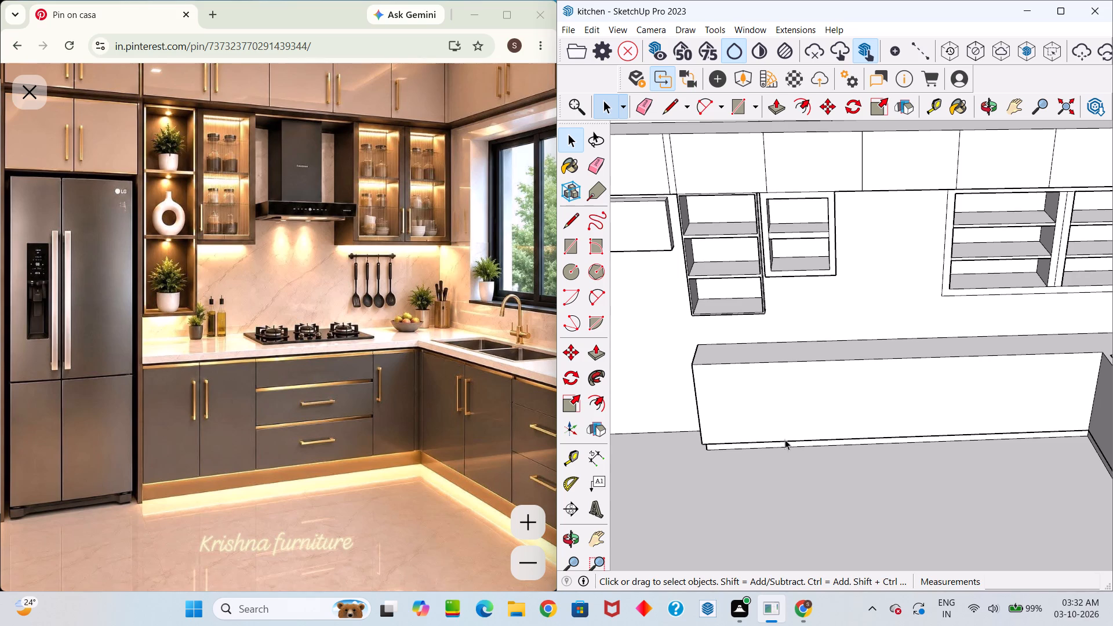
key(t)
click(700, 421)
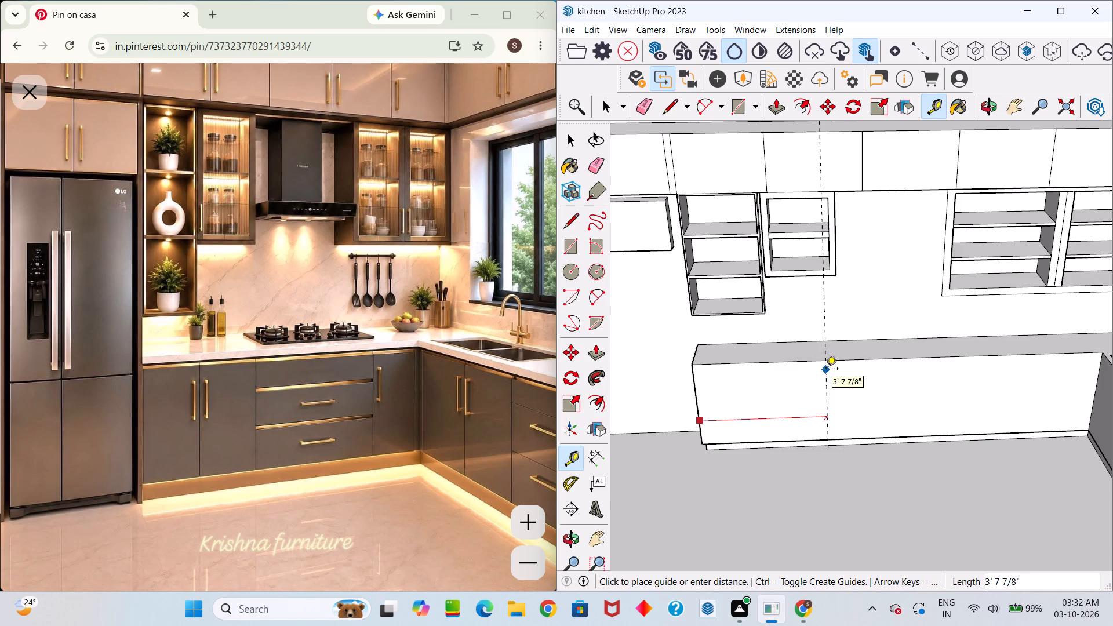
text(4')
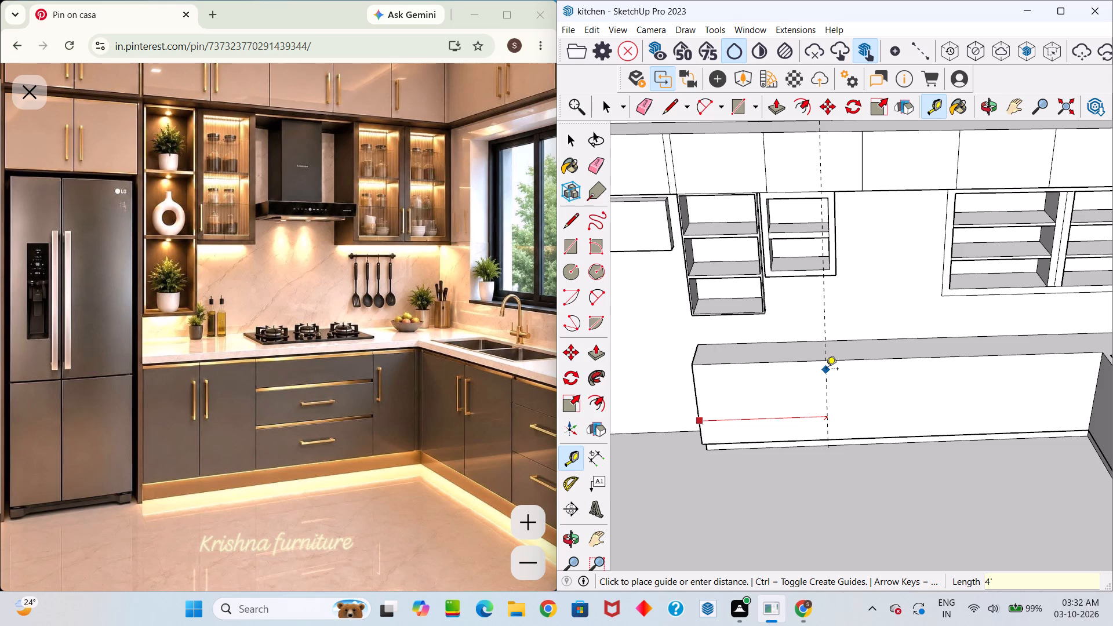
key(Return)
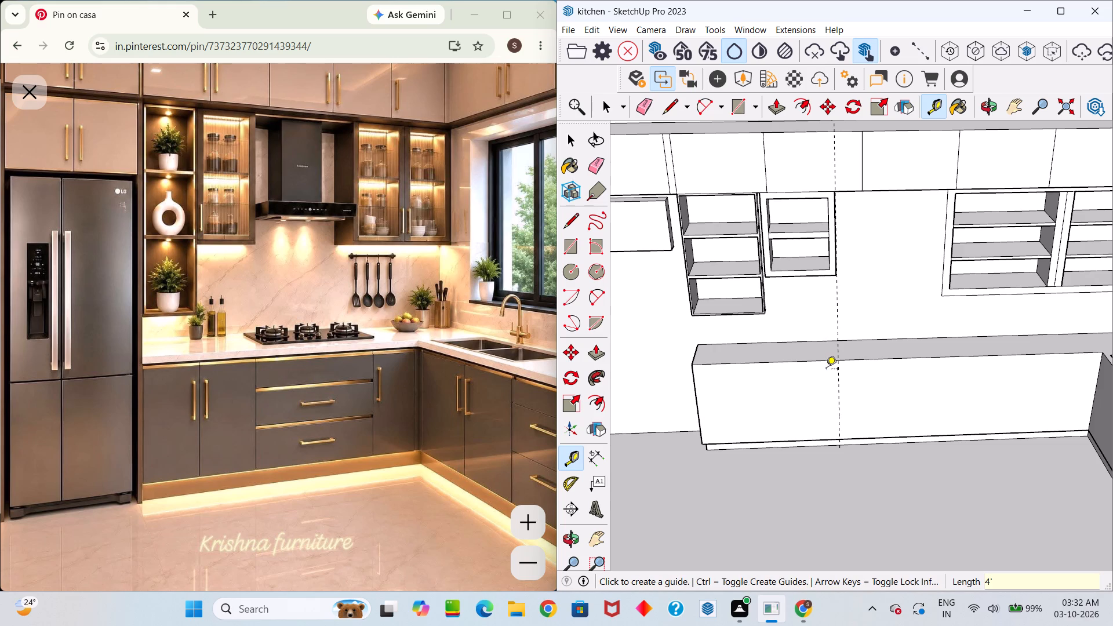
Draw a rectangle 4' by 2' 7 15/16" on the base cabinet front, from its upper free-end corner to the guide.
middle_drag(825, 388, 830, 362)
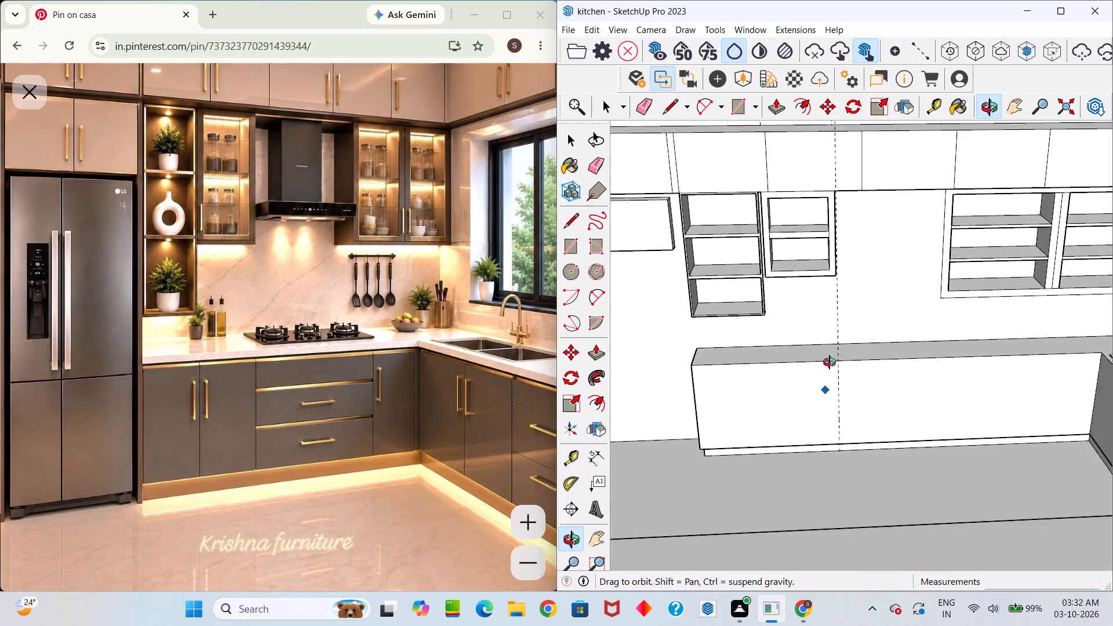
middle_drag(830, 362, 829, 368)
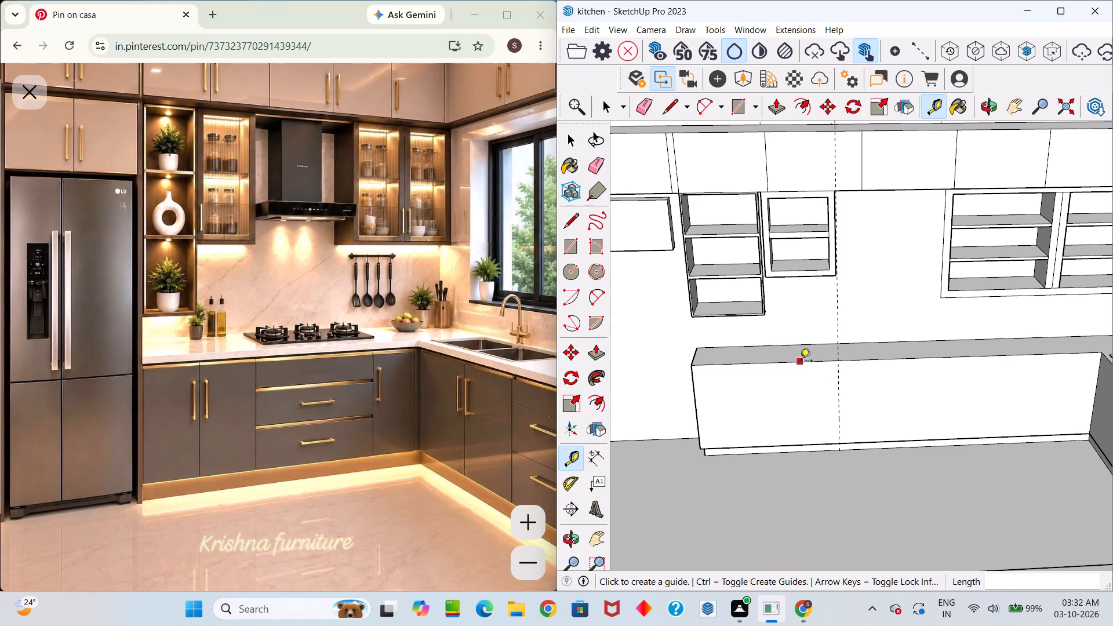
key(r)
click(690, 370)
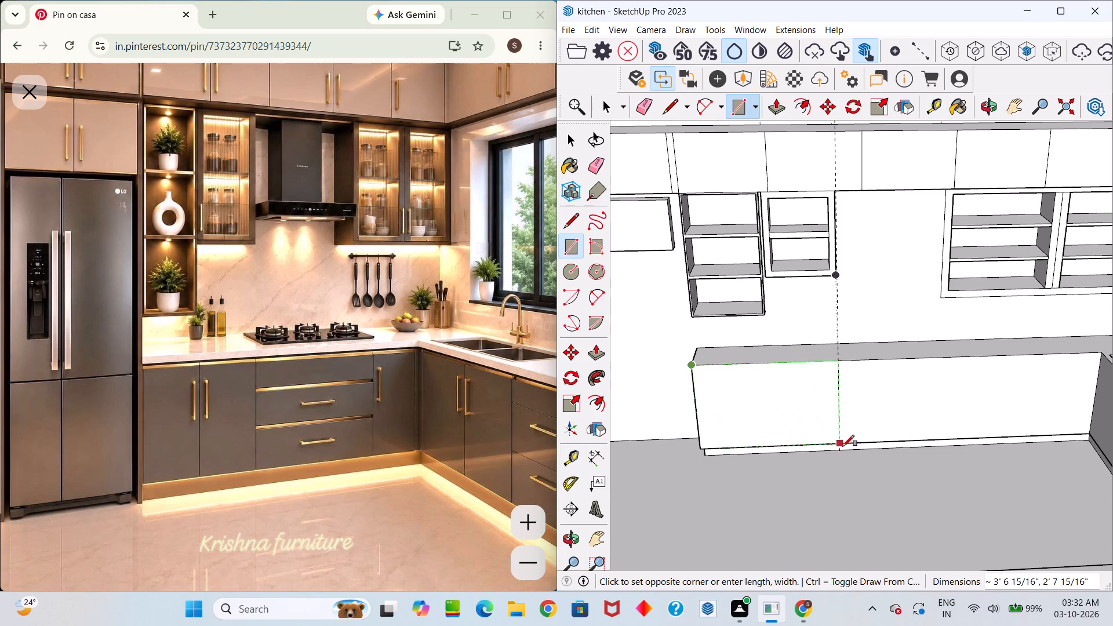
click(841, 443)
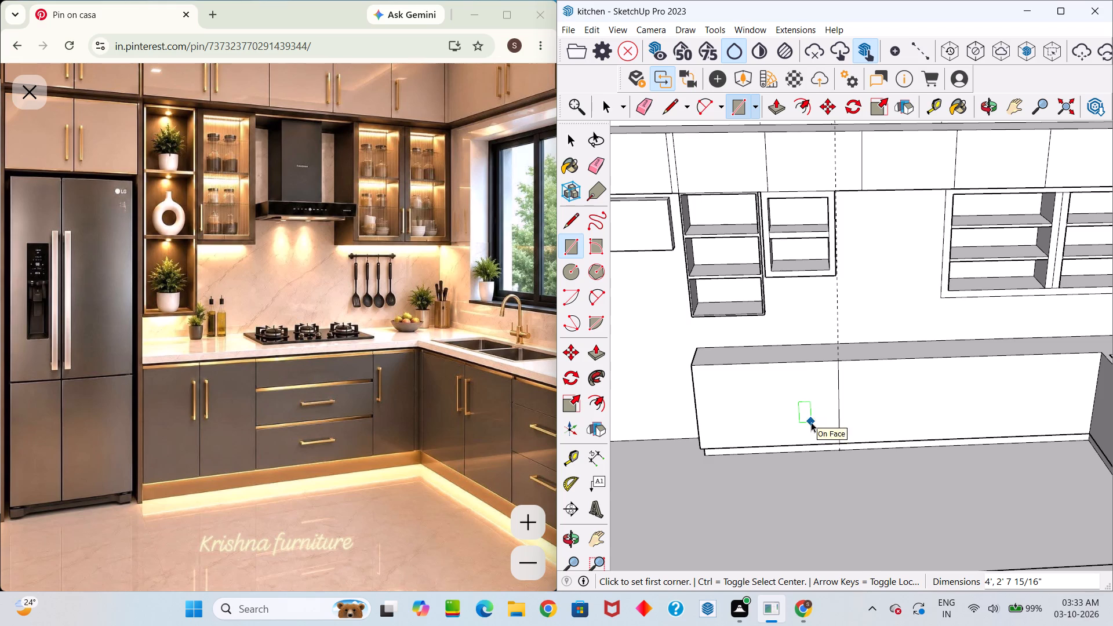
Copy the cabinet front's free-end vertical edge 4' to the guide and divide the spacing by 2 to form two equal doors.
key(space)
key(m)
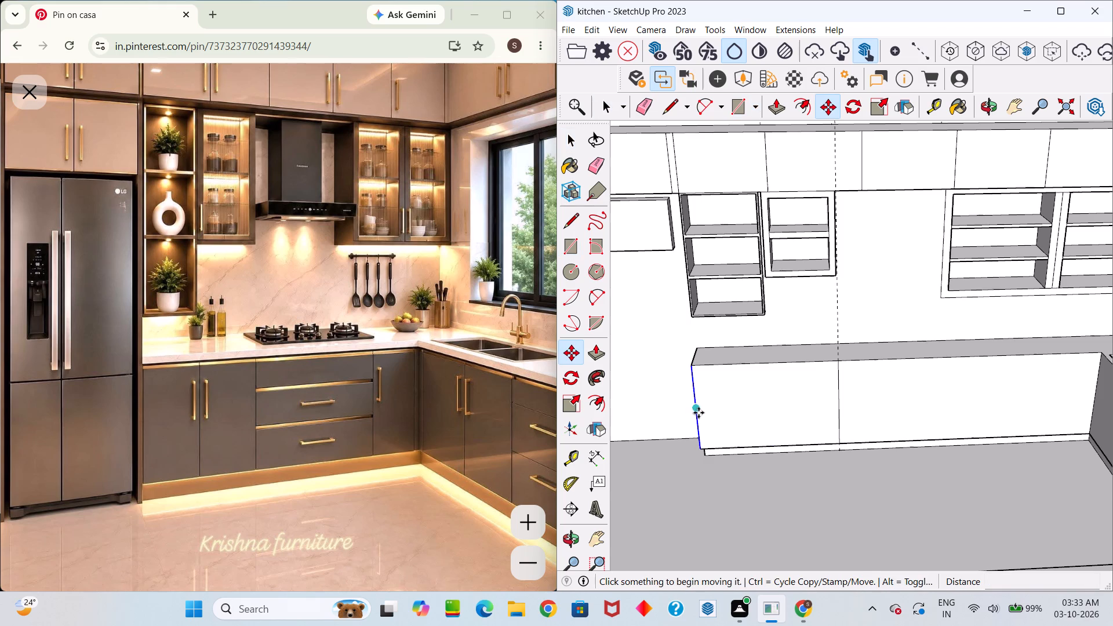
click(697, 412)
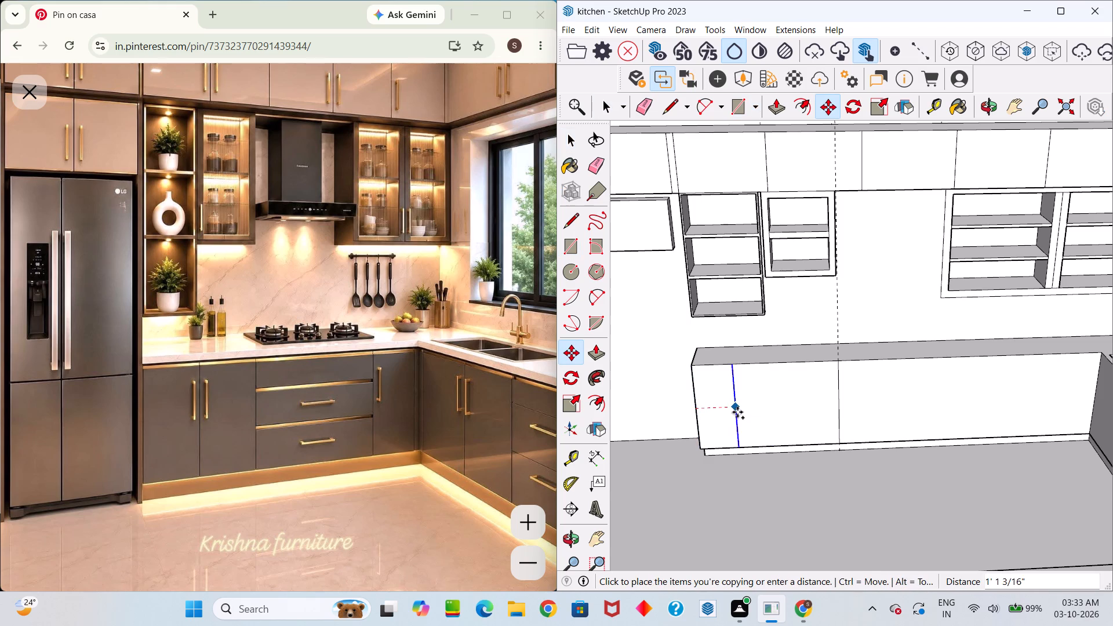
click(840, 407)
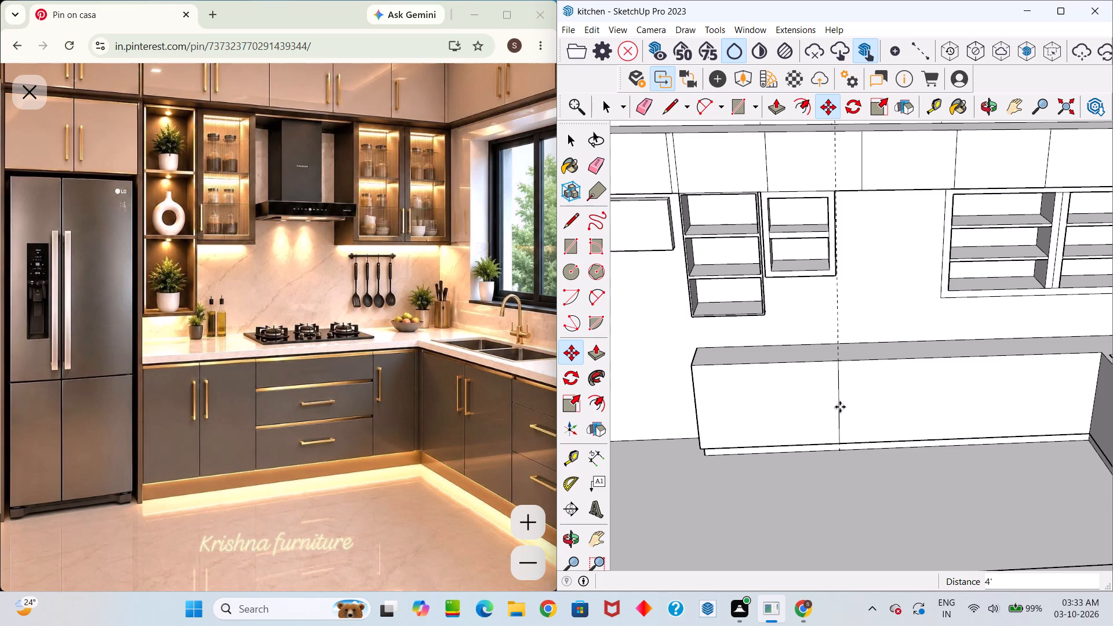
text(/2)
key(Return)
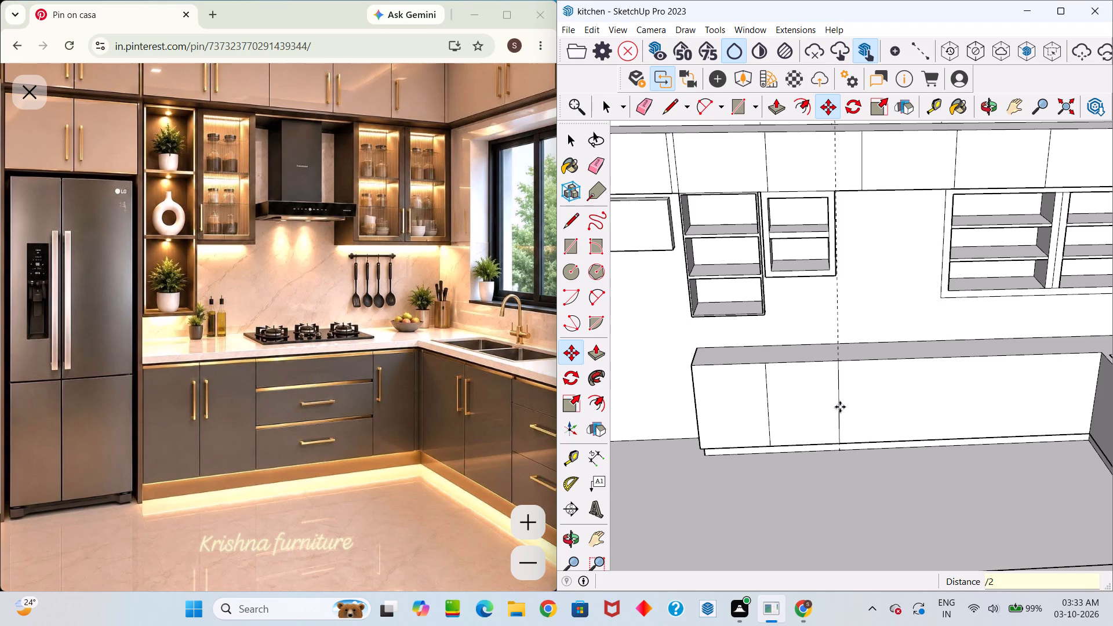
scroll(830, 394, down, 2)
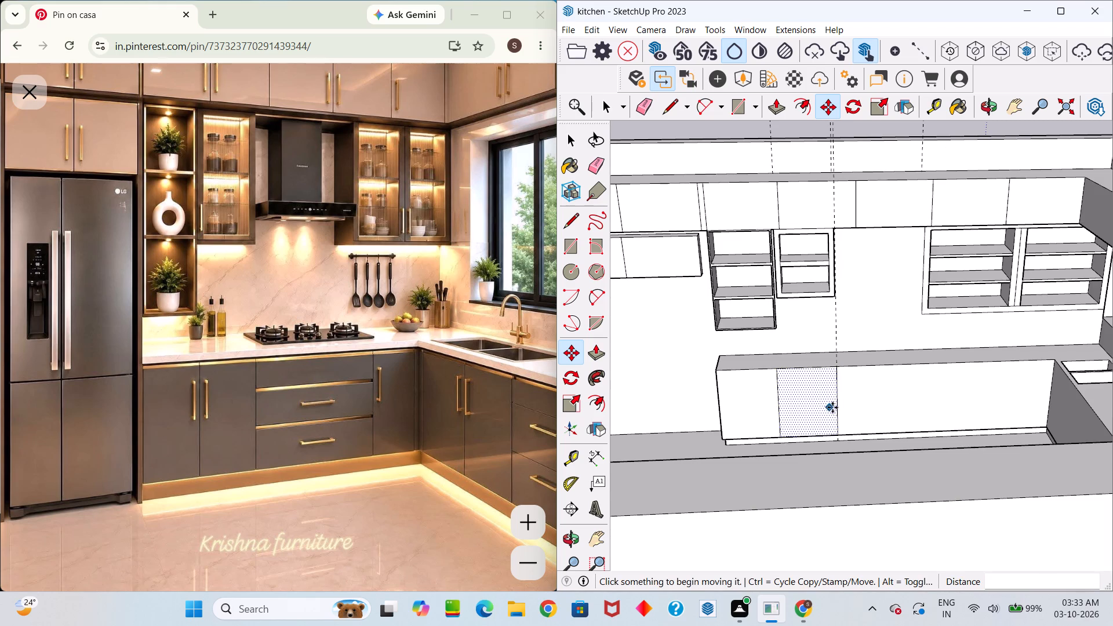
middle_drag(837, 403, 772, 421)
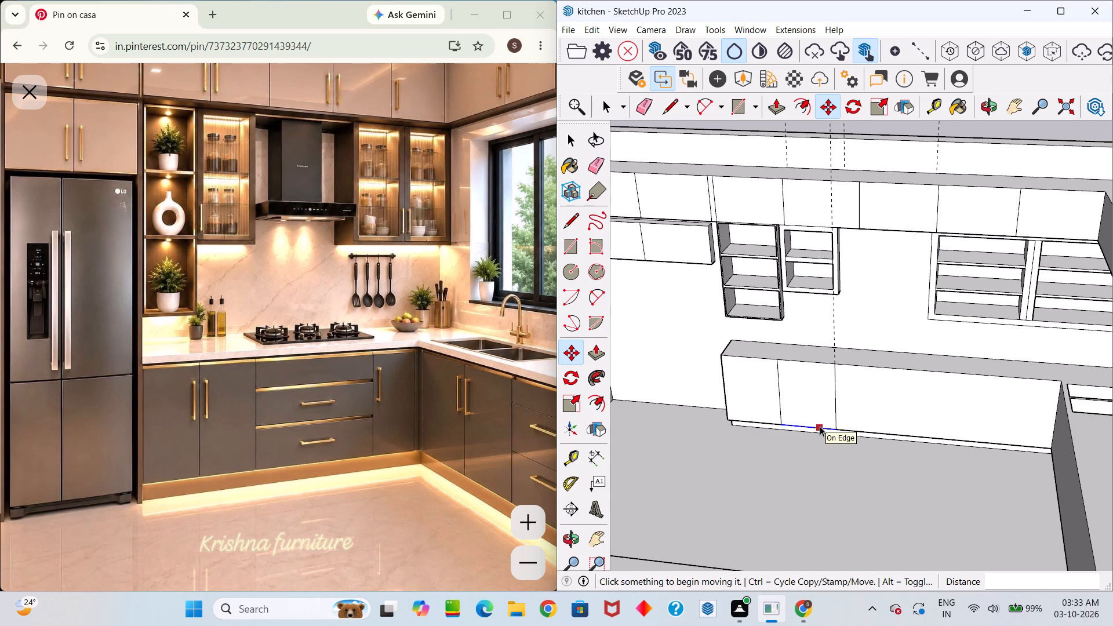
key(space)
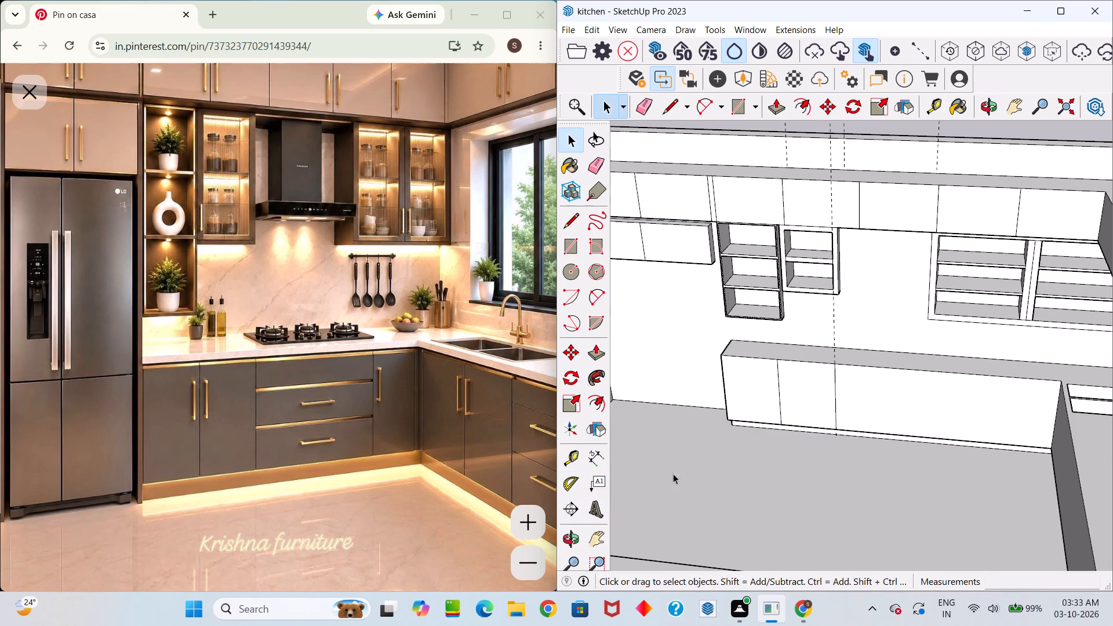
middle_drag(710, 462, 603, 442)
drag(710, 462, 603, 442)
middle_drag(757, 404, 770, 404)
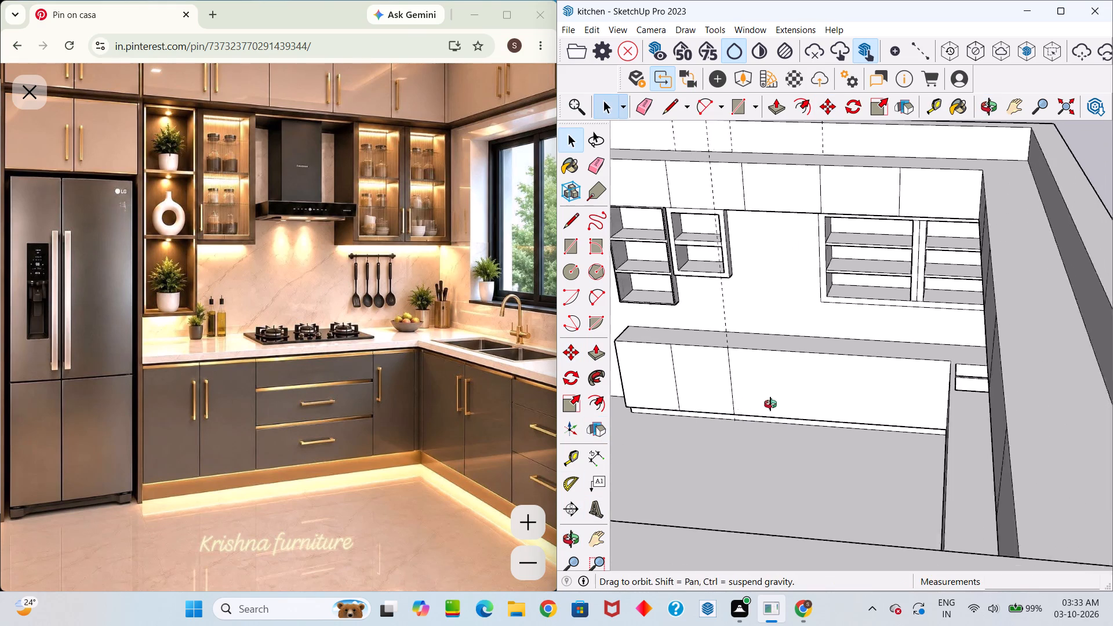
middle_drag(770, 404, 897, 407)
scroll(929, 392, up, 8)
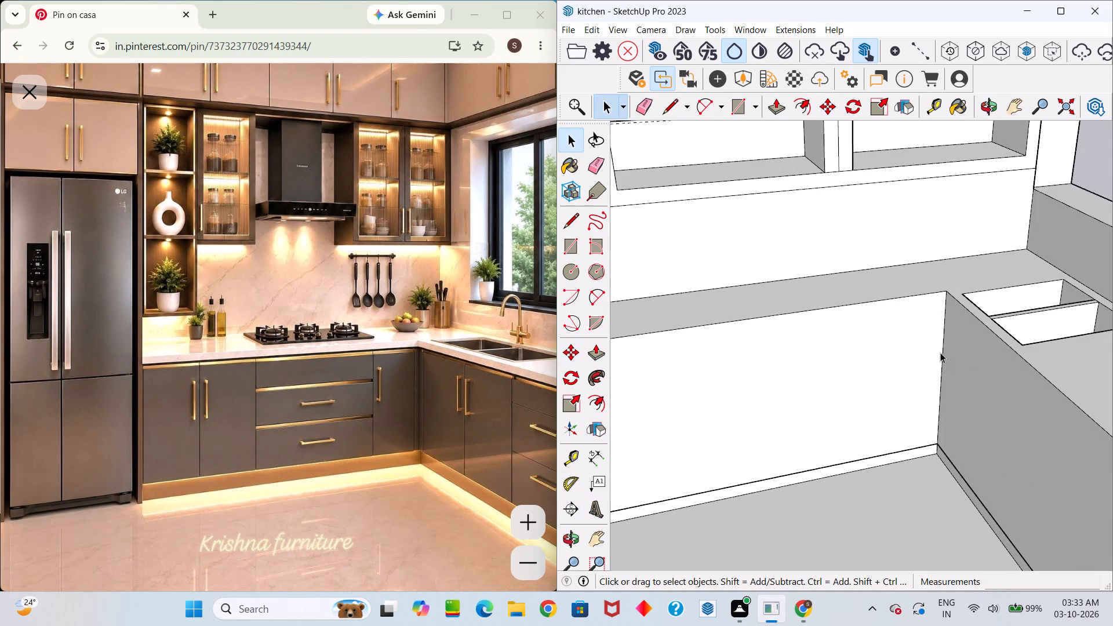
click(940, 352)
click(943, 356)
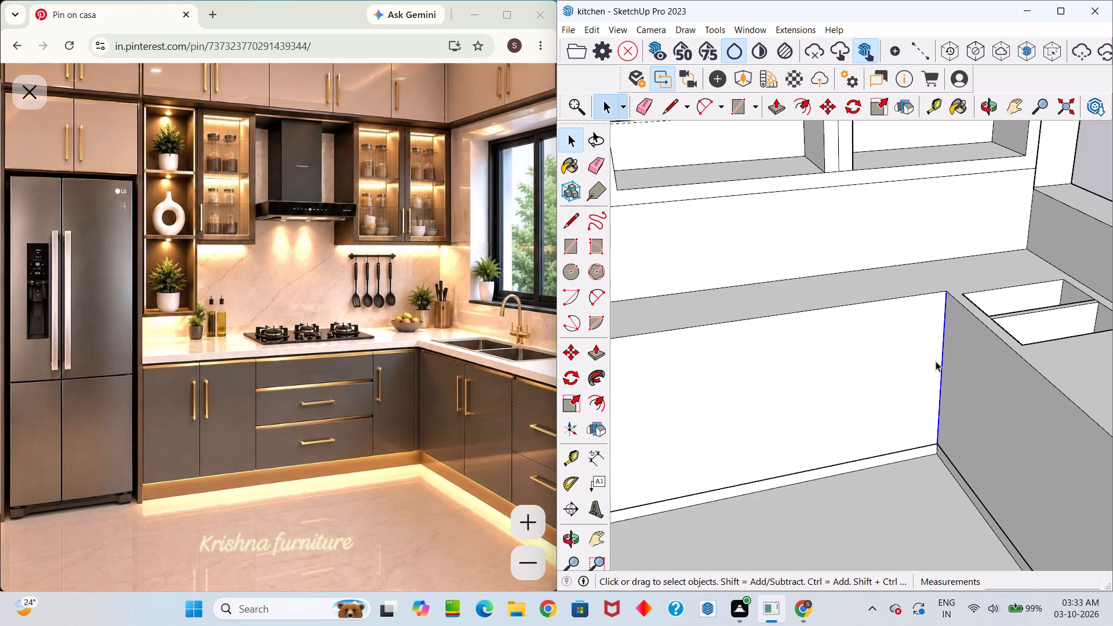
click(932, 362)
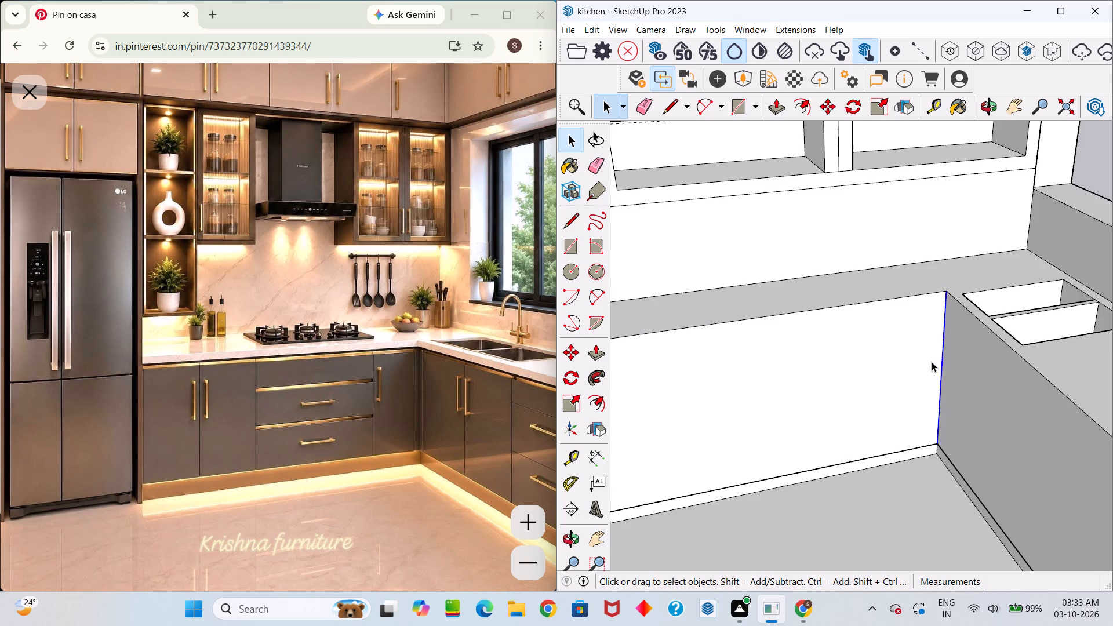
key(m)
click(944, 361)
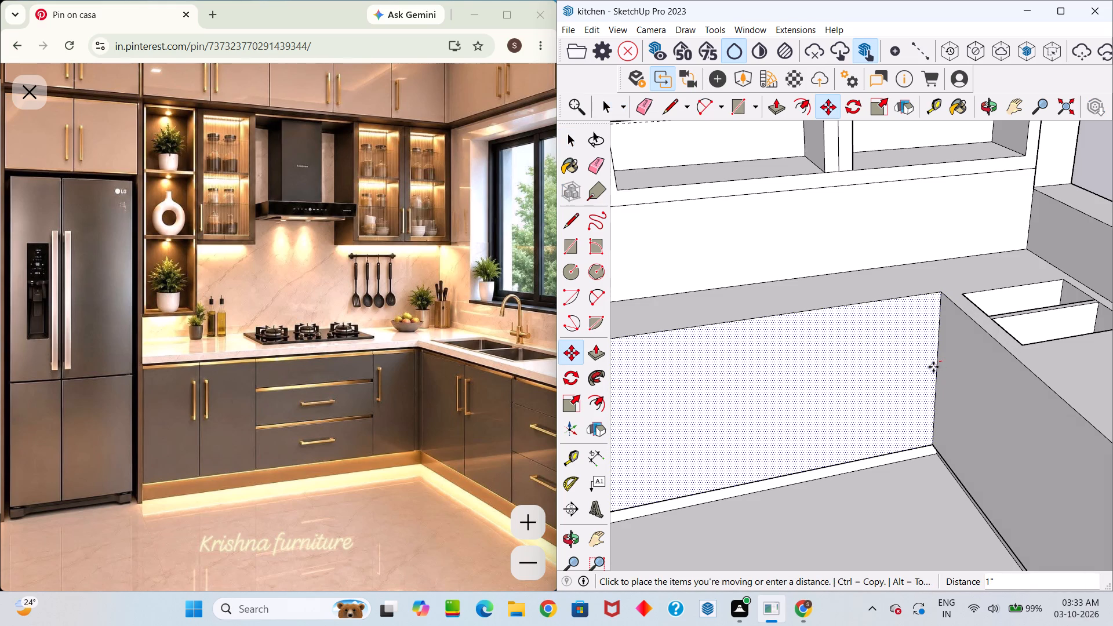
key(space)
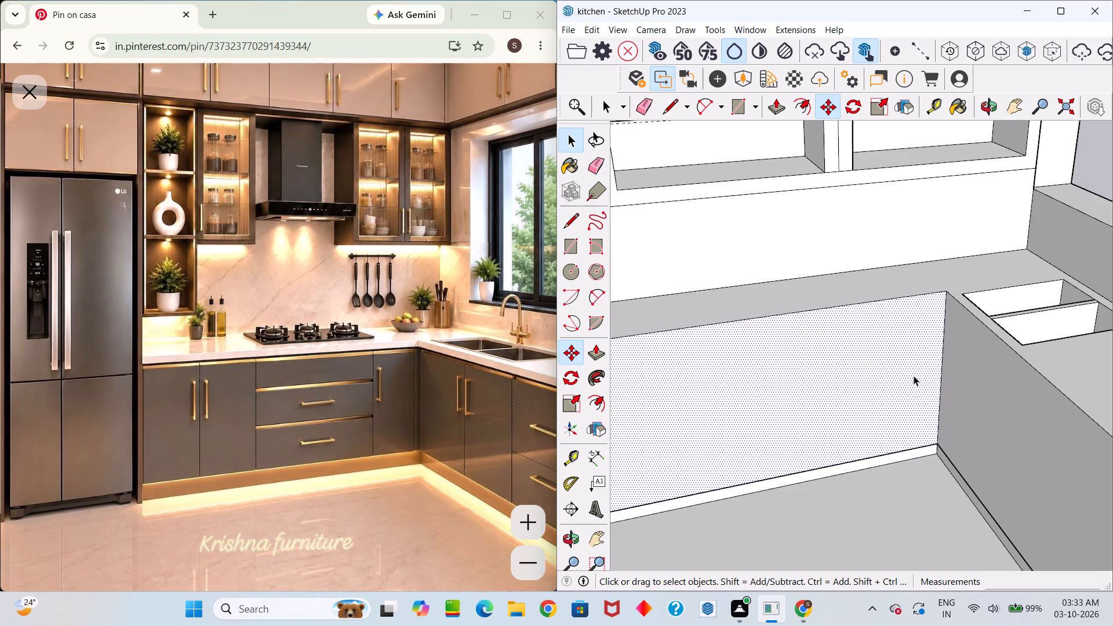
Place a vertical guide 24" from the inner corner edge of the base cabinet front below the wall shelves.
scroll(933, 361, down, 4)
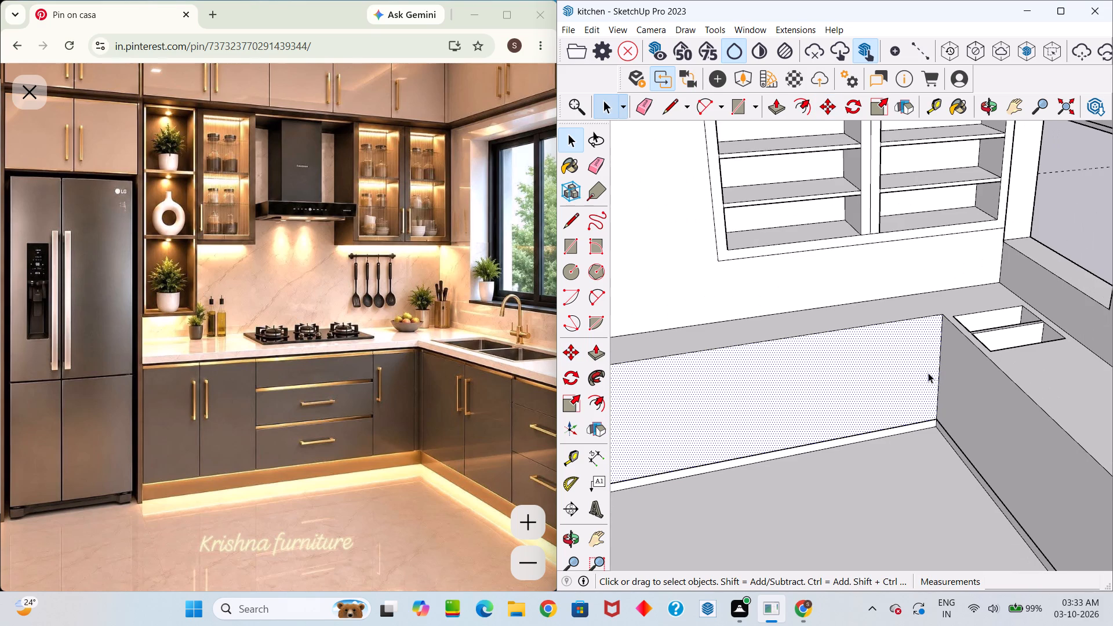
key(t)
click(938, 359)
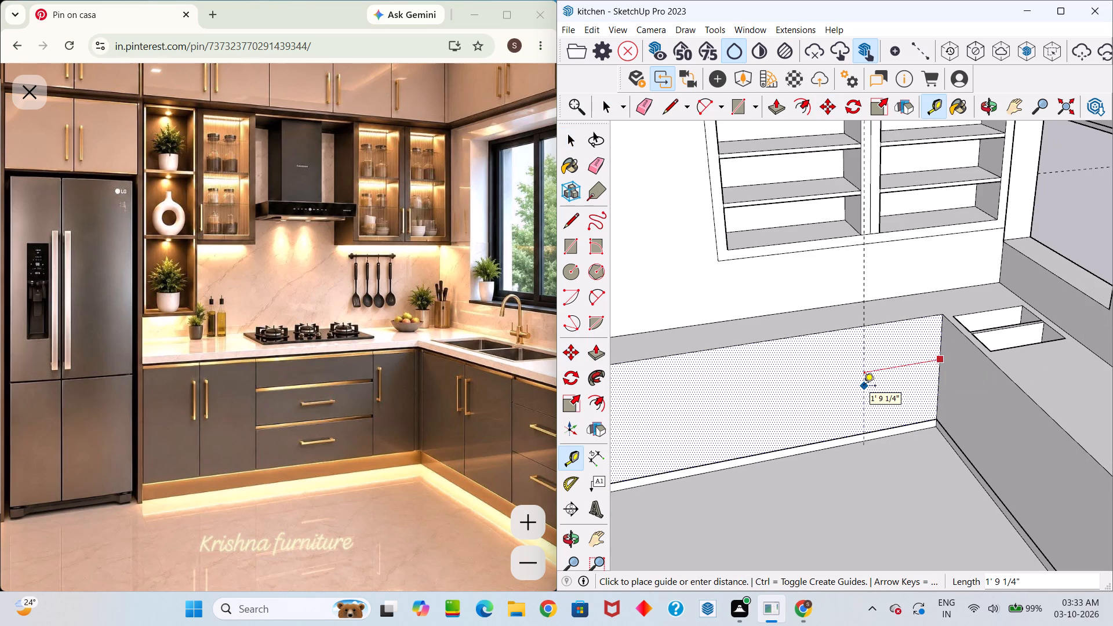
text(24)
key(Return)
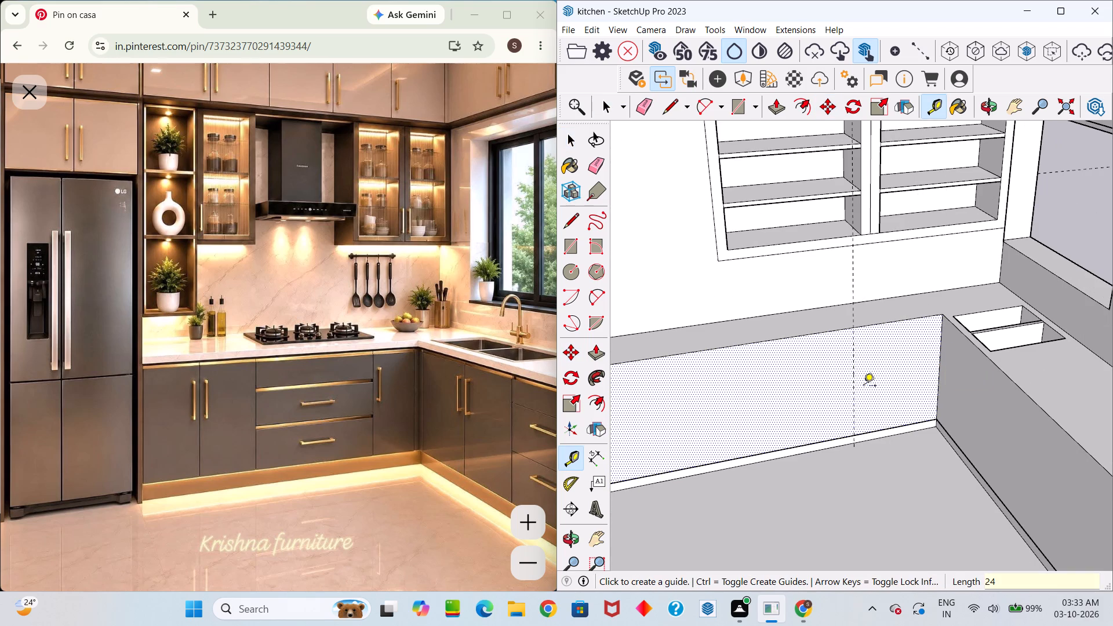
Draw a rectangle 2' by 2' 7 15/16" on the base cabinet front, from the guide's upper end to the lower inner corner.
middle_drag(846, 364, 765, 300)
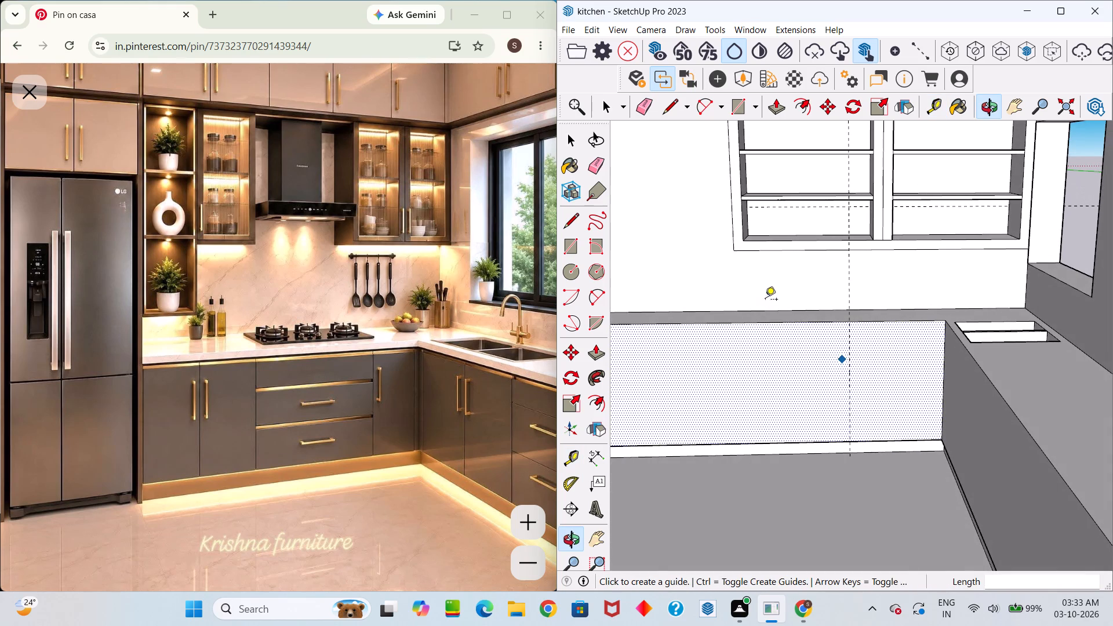
middle_drag(765, 300, 766, 300)
key(r)
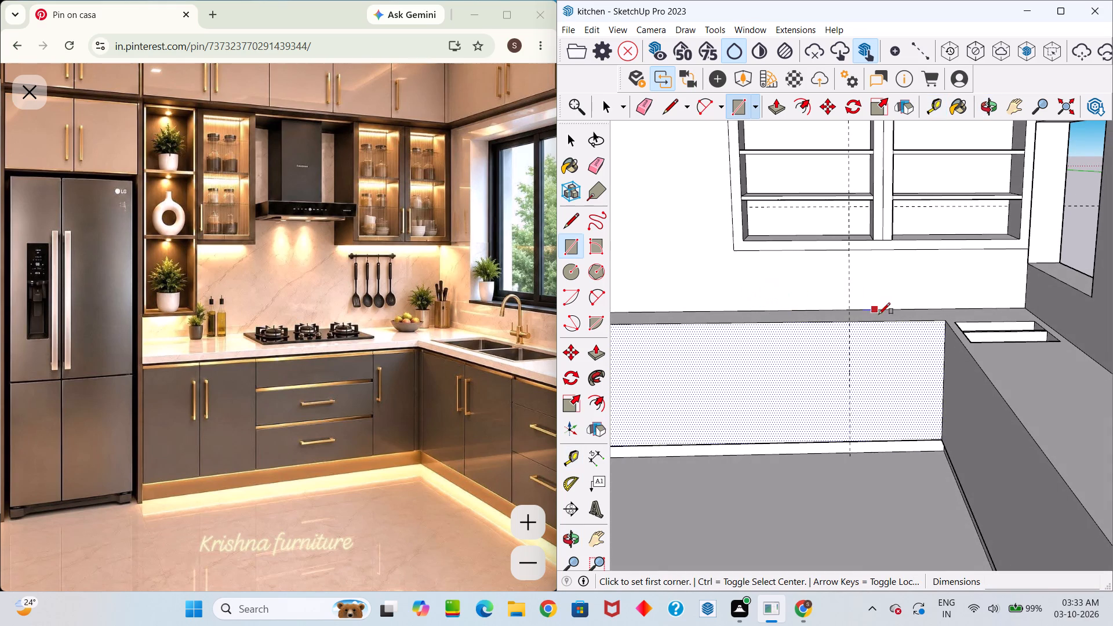
click(848, 325)
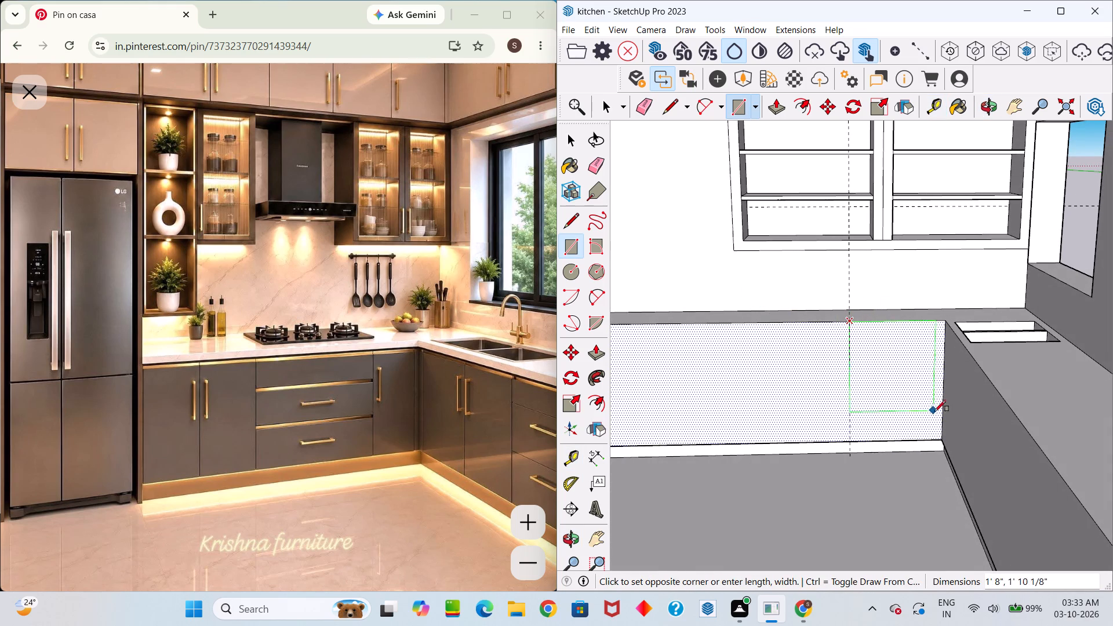
click(943, 440)
key(space)
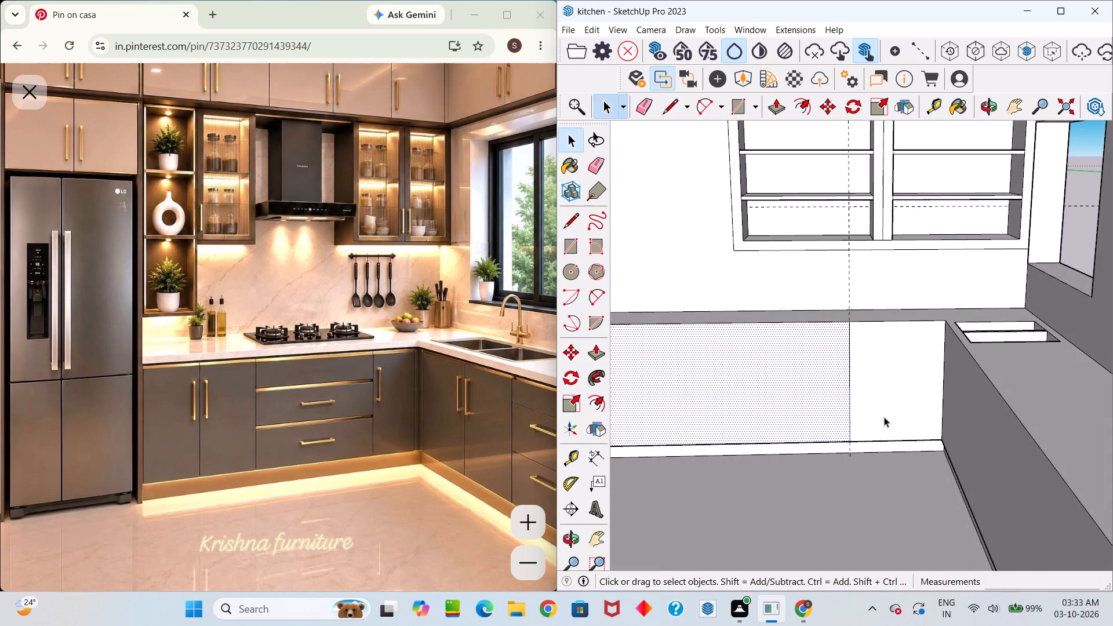
Copy the middle cabinet section's bottom edge 2' 7 15/16" up to its top edge and divide the spacing by 3 to form three drawers.
scroll(862, 404, down, 5)
scroll(869, 392, up, 20)
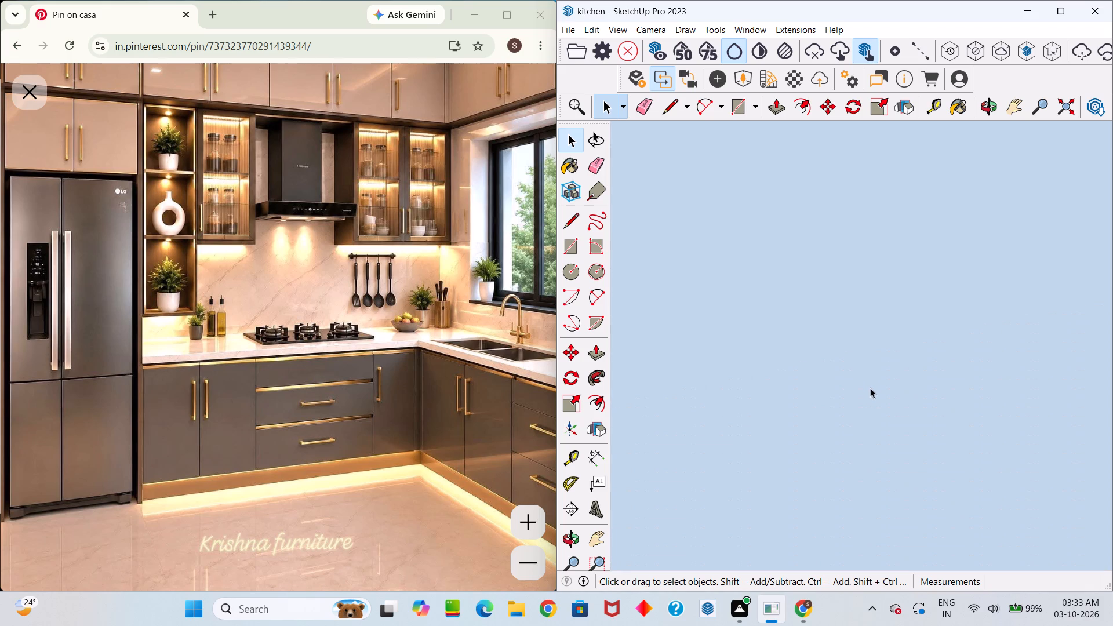
scroll(870, 388, up, 11)
middle_drag(861, 399, 868, 443)
scroll(867, 439, up, 1)
scroll(867, 451, down, 2)
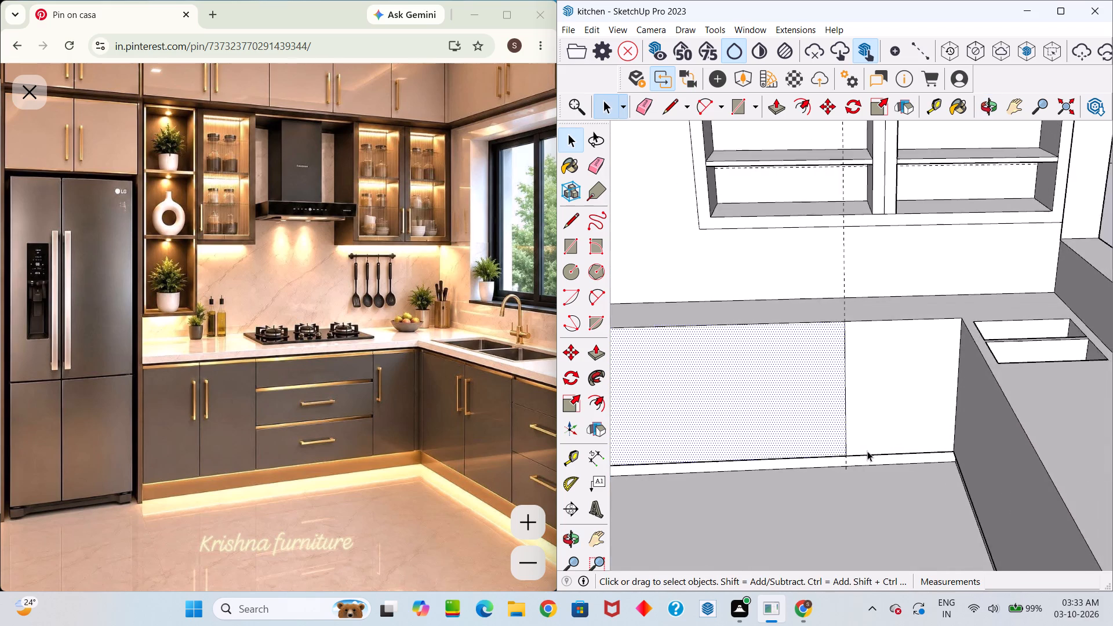
scroll(867, 451, down, 3)
middle_drag(821, 414, 824, 427)
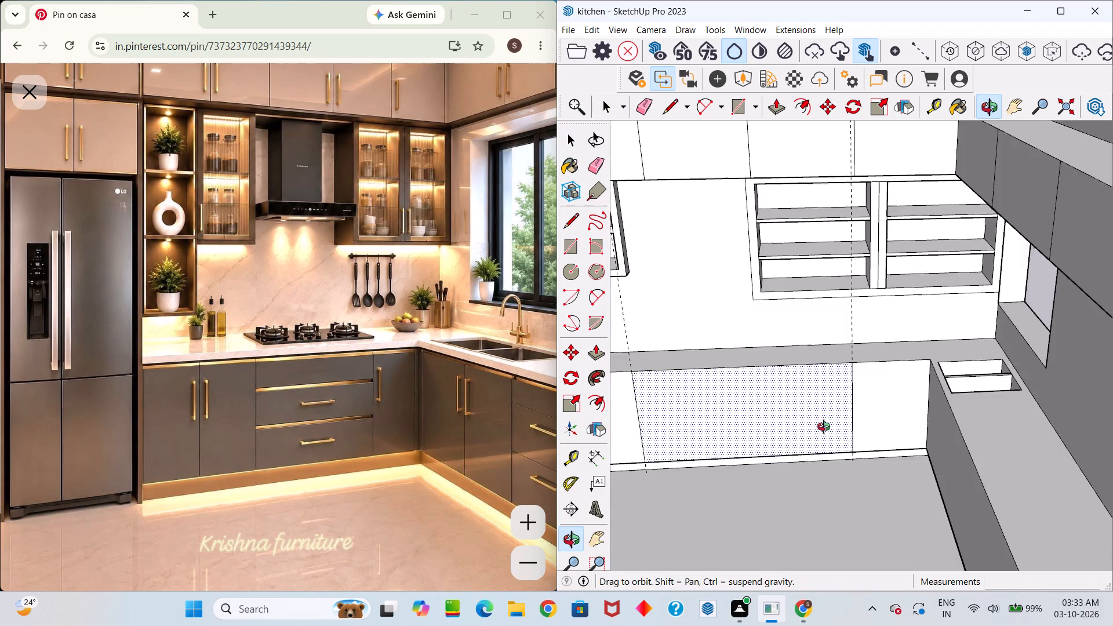
middle_drag(824, 427, 822, 435)
key(space)
click(807, 486)
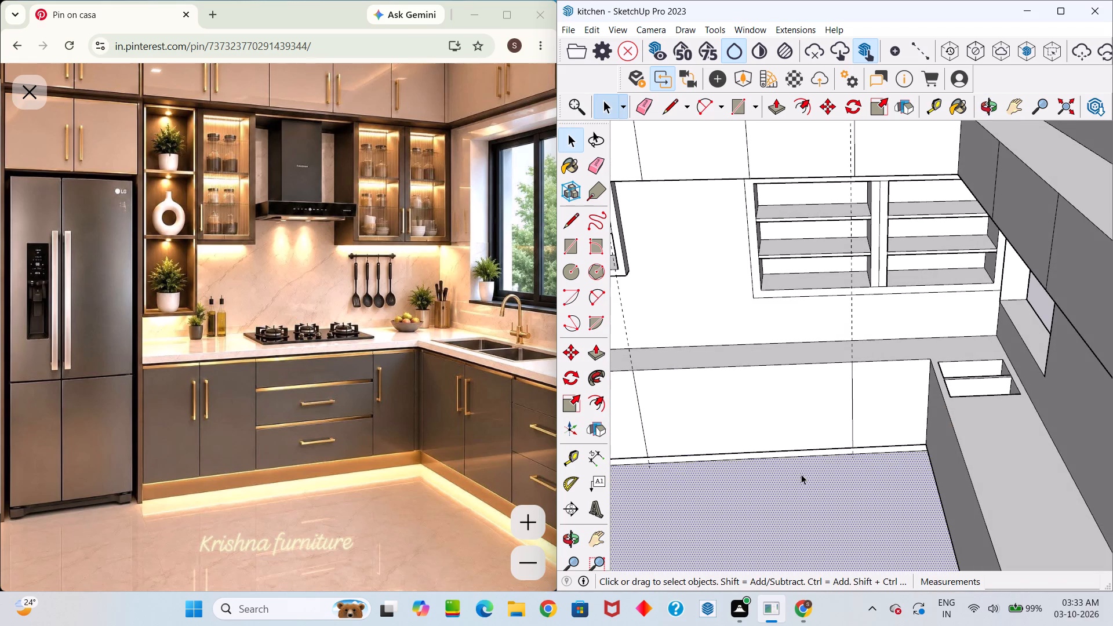
click(783, 449)
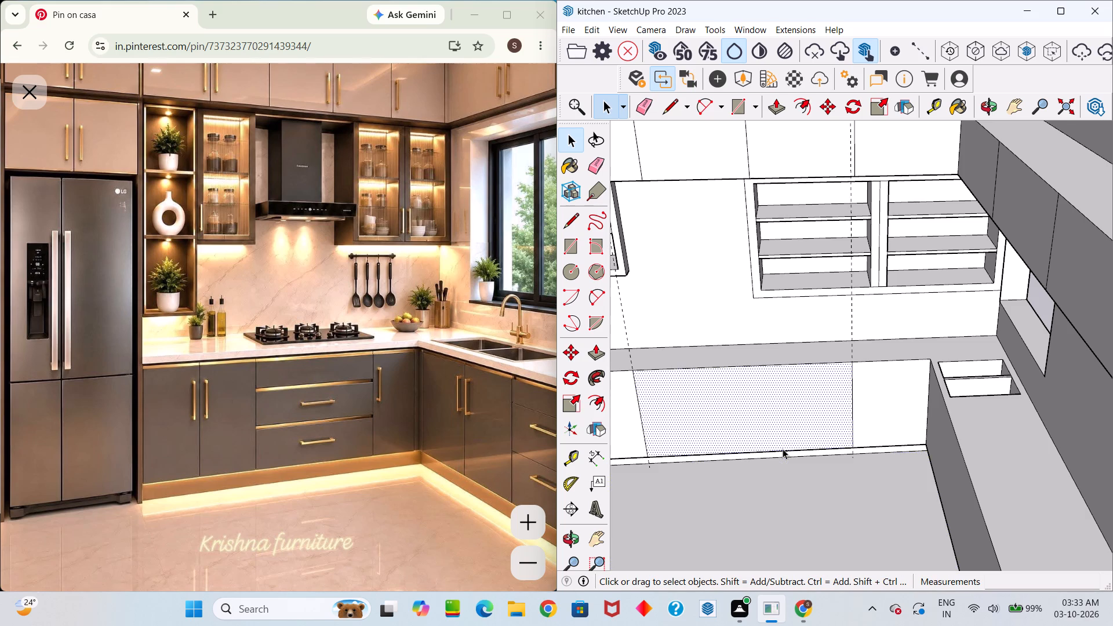
click(783, 449)
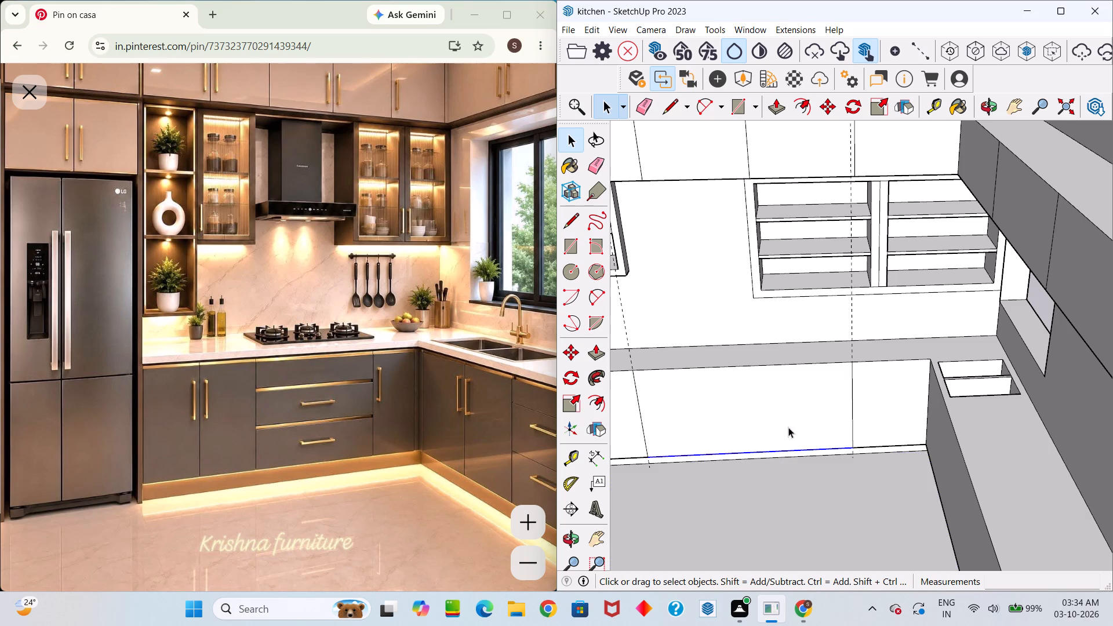
key(m)
click(793, 450)
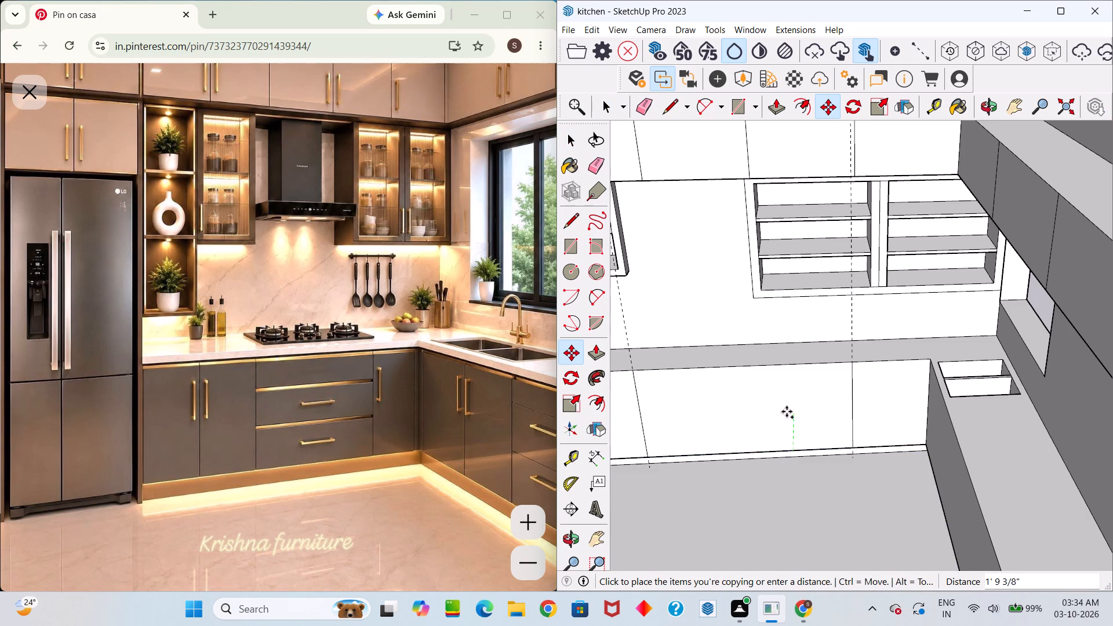
click(783, 366)
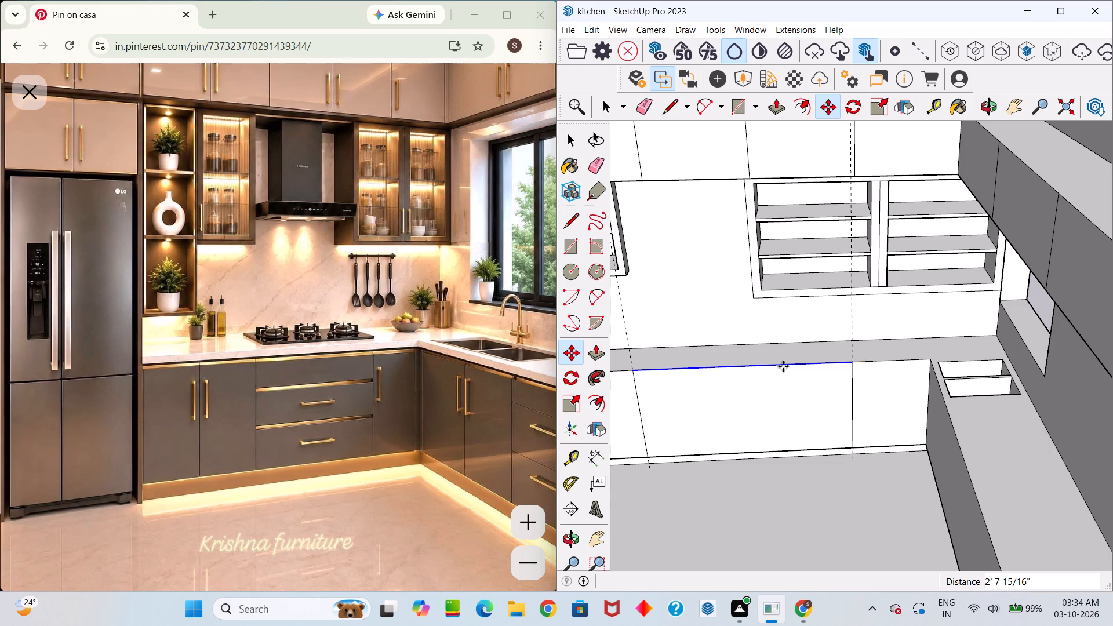
text(/3)
key(Return)
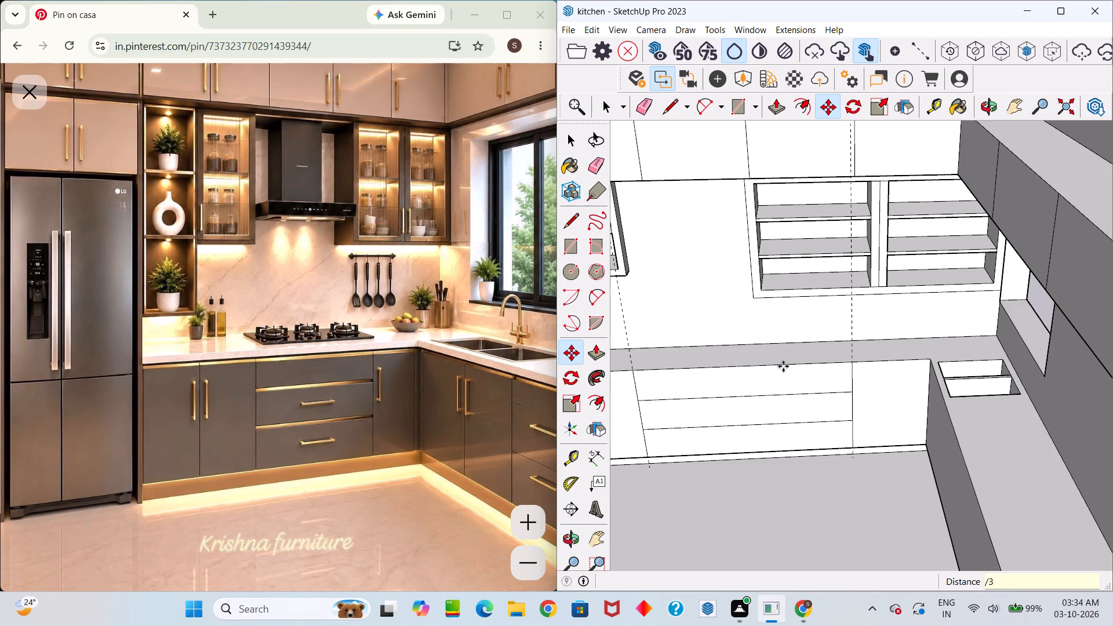
middle_click(784, 366)
key(space)
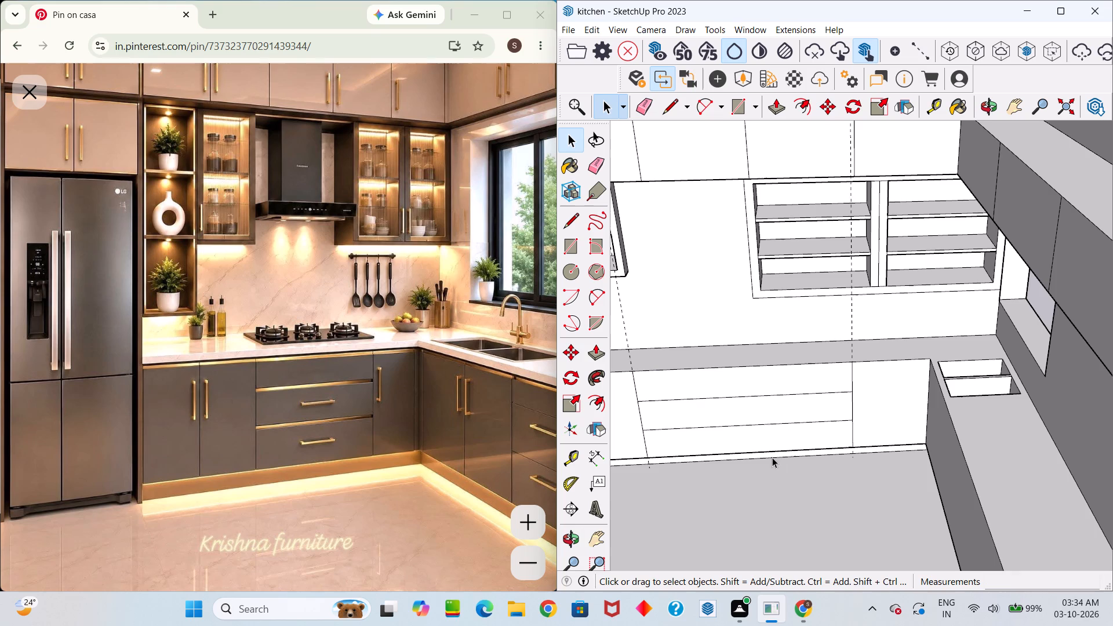
Push/Pull the L-shaped countertop's top face up by 2".
scroll(788, 327, down, 3)
scroll(791, 336, up, 6)
click(817, 351)
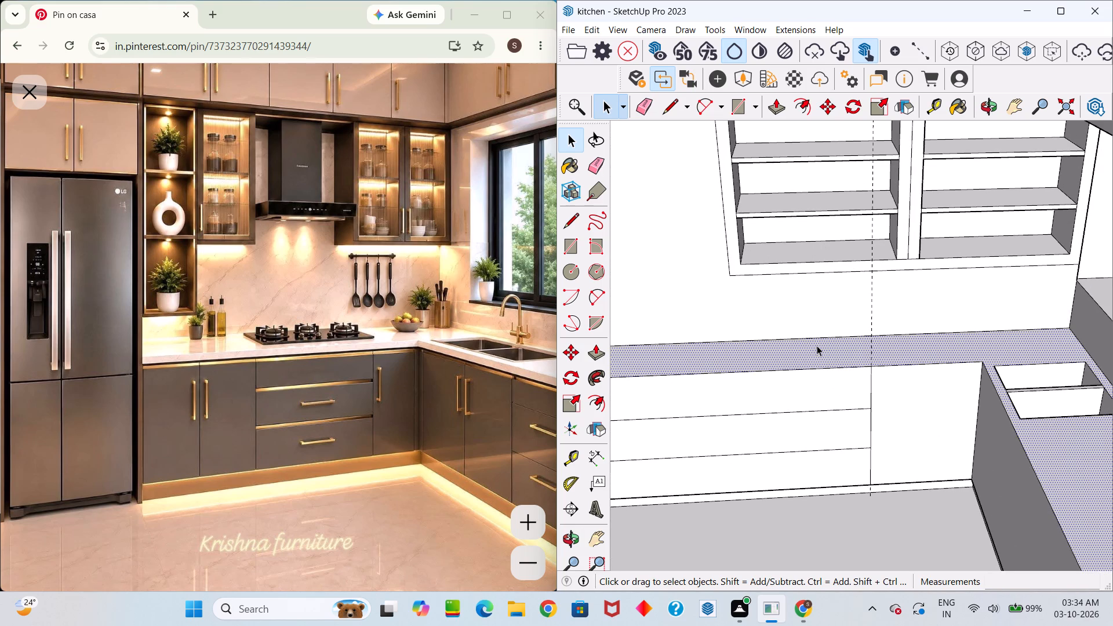
key(p)
click(817, 345)
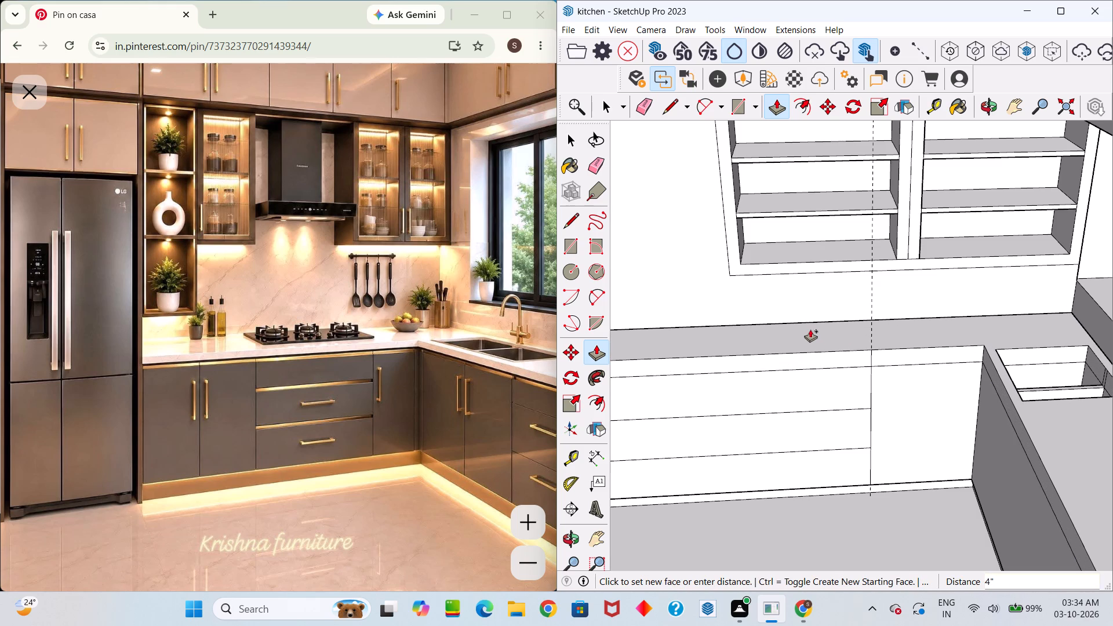
key(2)
key(Return)
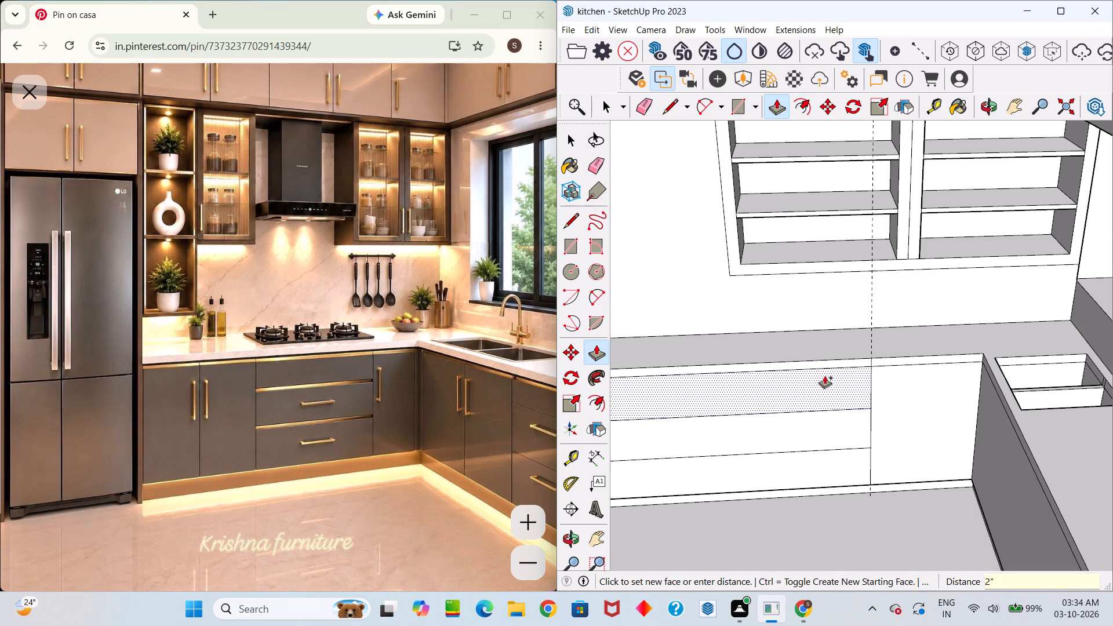
Push/Pull the top face of the divider between the two sink basins up 2" to the countertop level.
middle_drag(955, 363, 1106, 345)
scroll(1092, 337, up, 3)
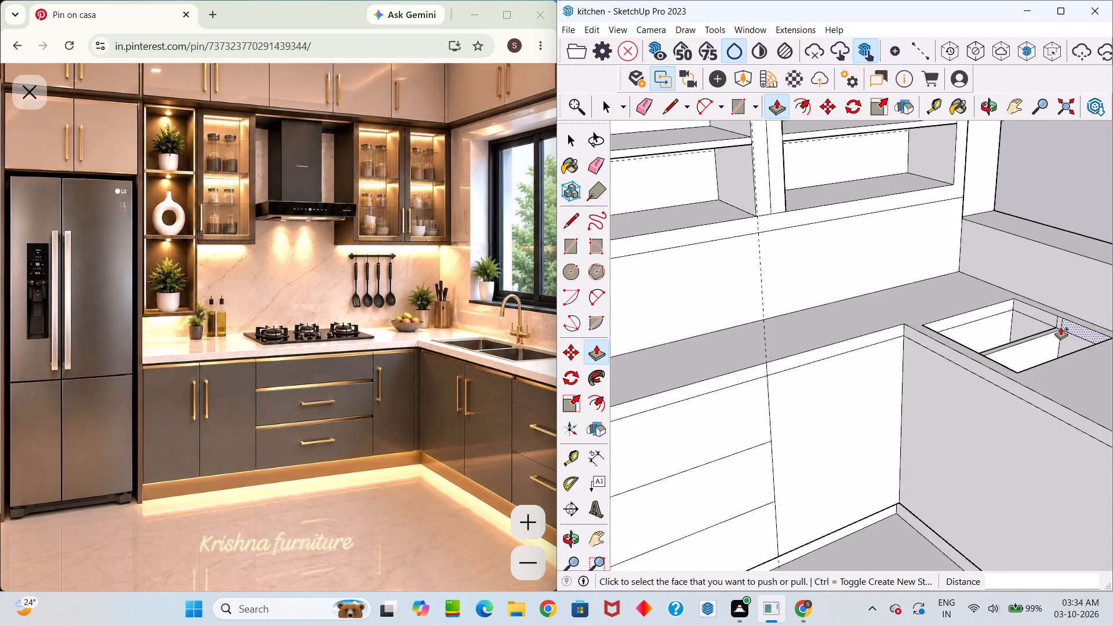
scroll(1061, 327, up, 11)
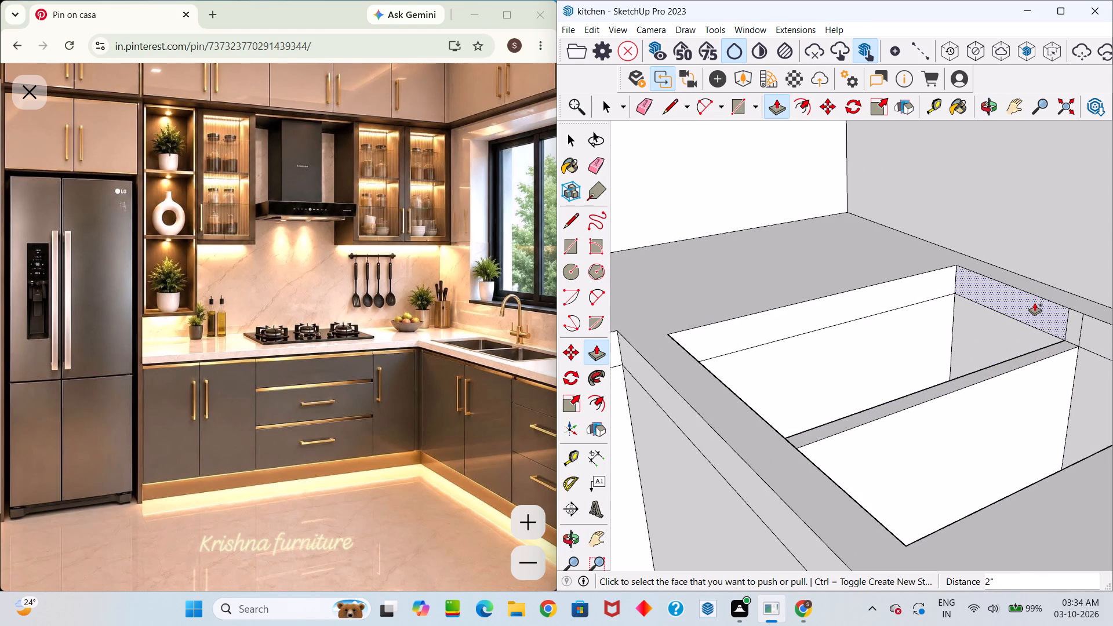
scroll(1035, 303, up, 3)
click(1029, 372)
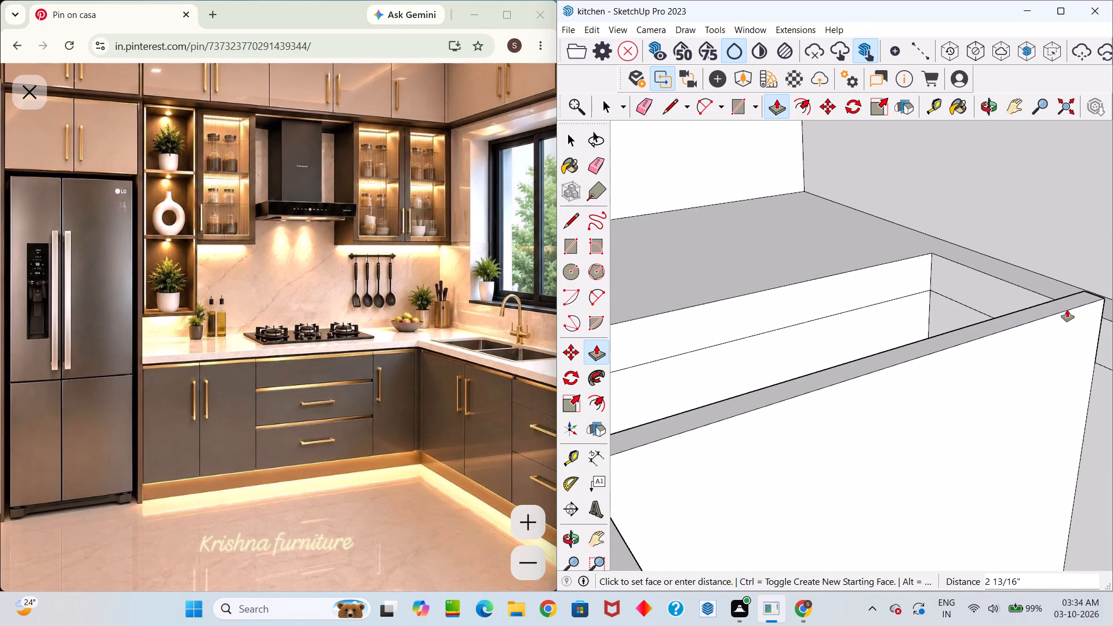
click(1105, 315)
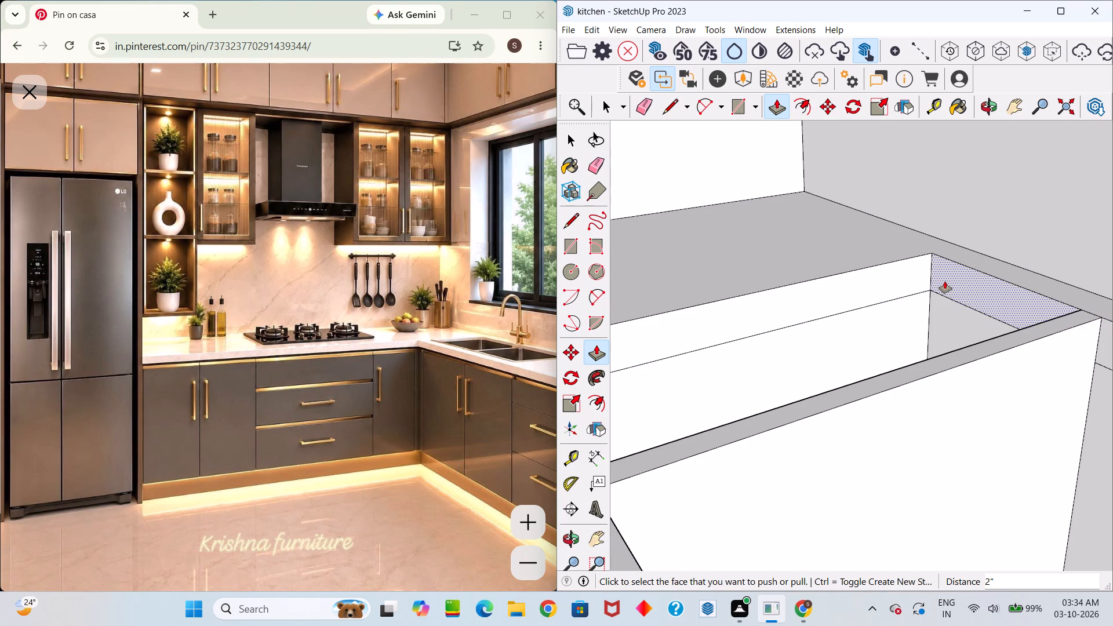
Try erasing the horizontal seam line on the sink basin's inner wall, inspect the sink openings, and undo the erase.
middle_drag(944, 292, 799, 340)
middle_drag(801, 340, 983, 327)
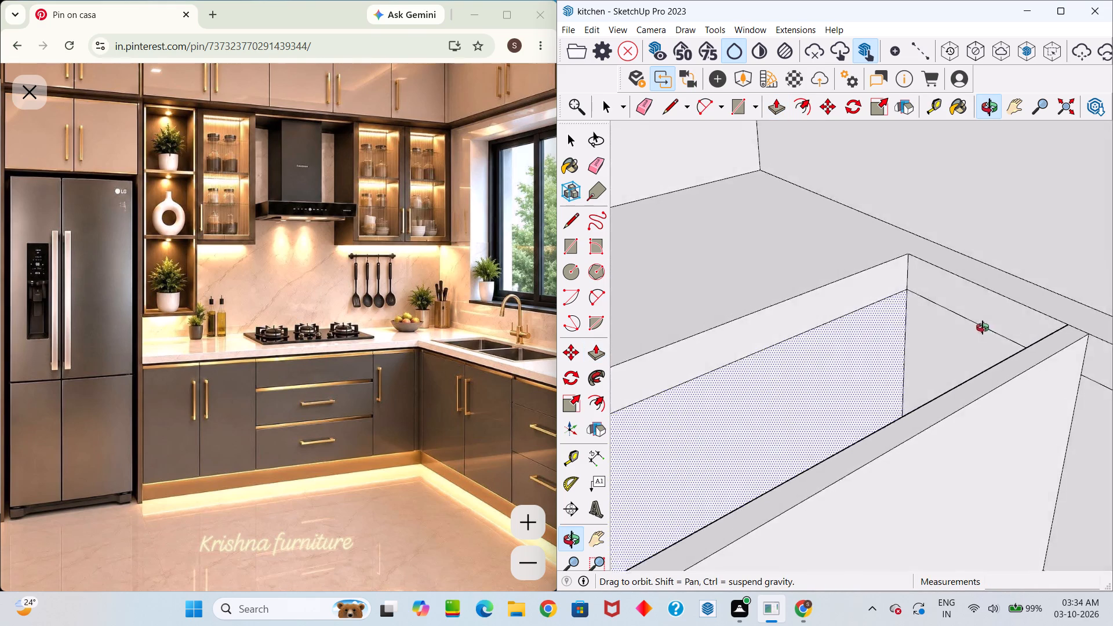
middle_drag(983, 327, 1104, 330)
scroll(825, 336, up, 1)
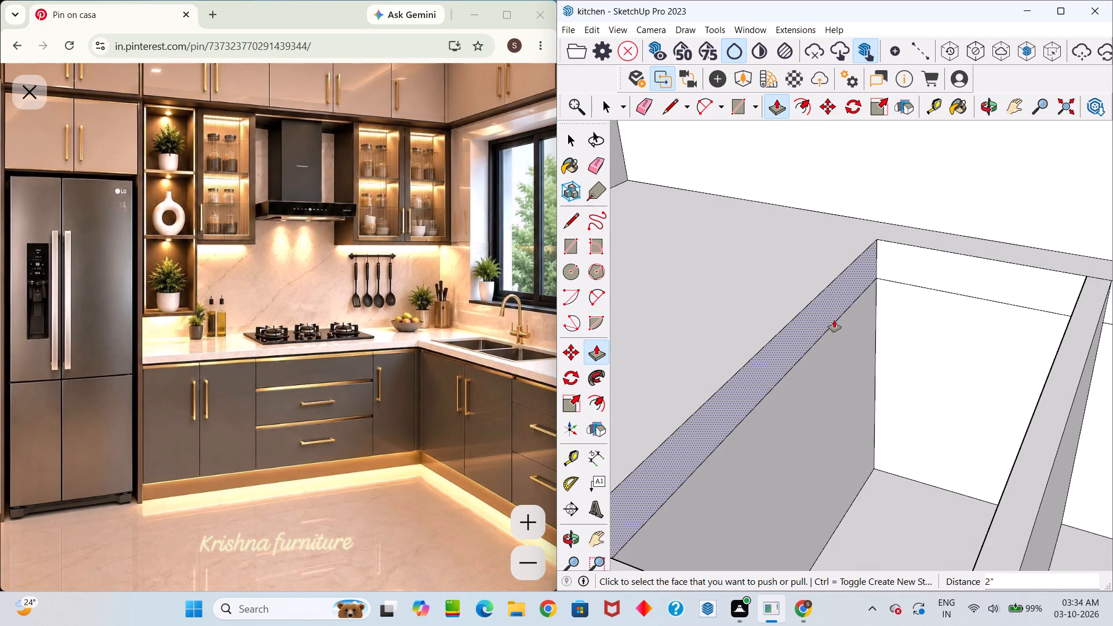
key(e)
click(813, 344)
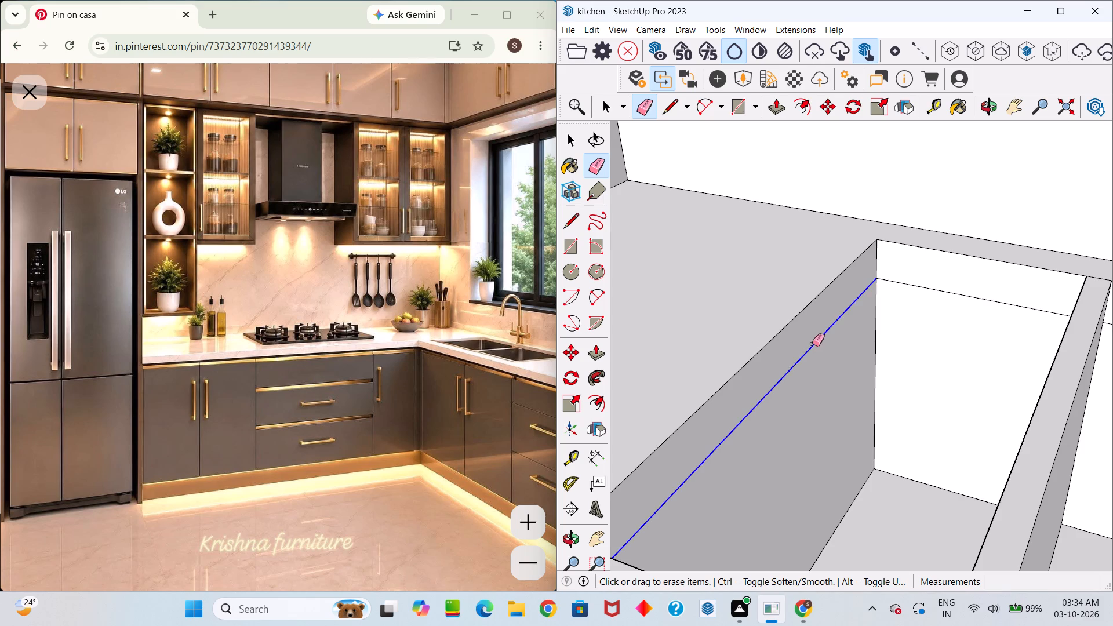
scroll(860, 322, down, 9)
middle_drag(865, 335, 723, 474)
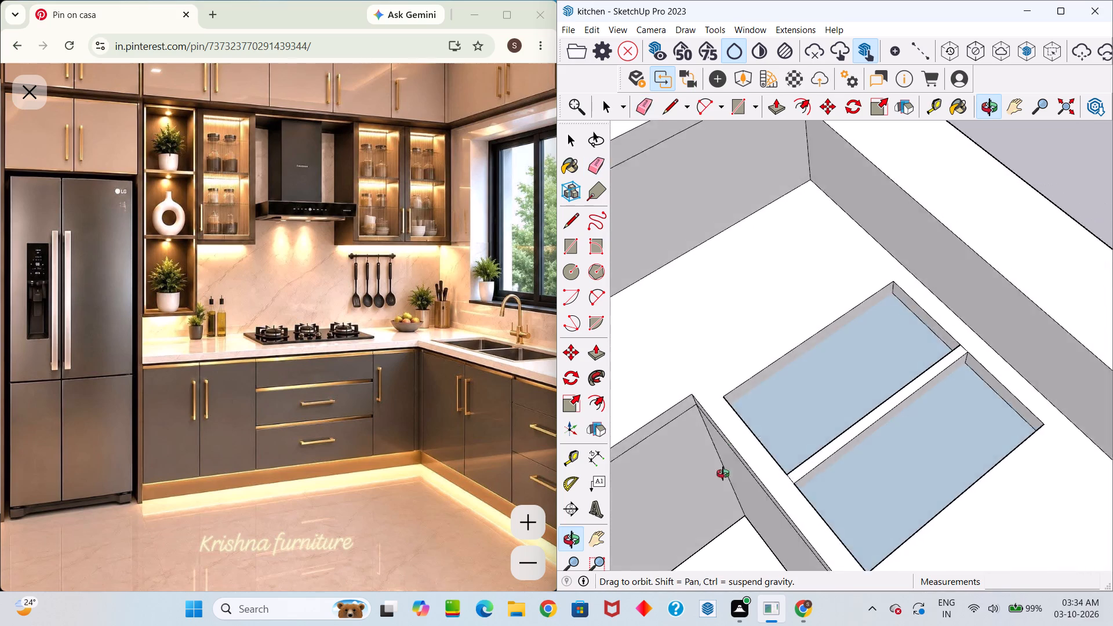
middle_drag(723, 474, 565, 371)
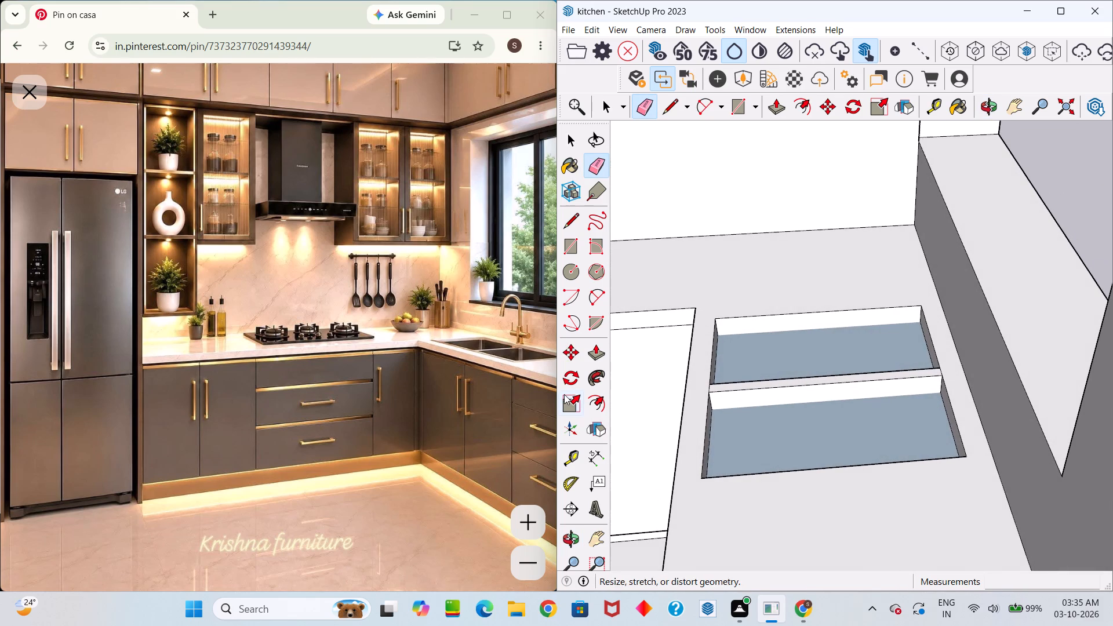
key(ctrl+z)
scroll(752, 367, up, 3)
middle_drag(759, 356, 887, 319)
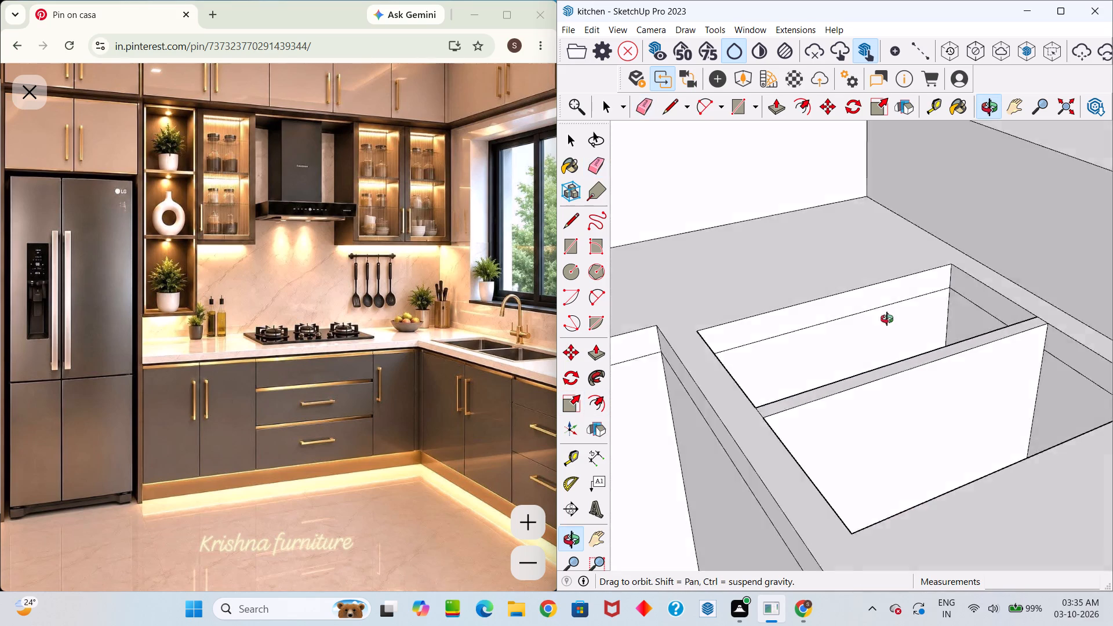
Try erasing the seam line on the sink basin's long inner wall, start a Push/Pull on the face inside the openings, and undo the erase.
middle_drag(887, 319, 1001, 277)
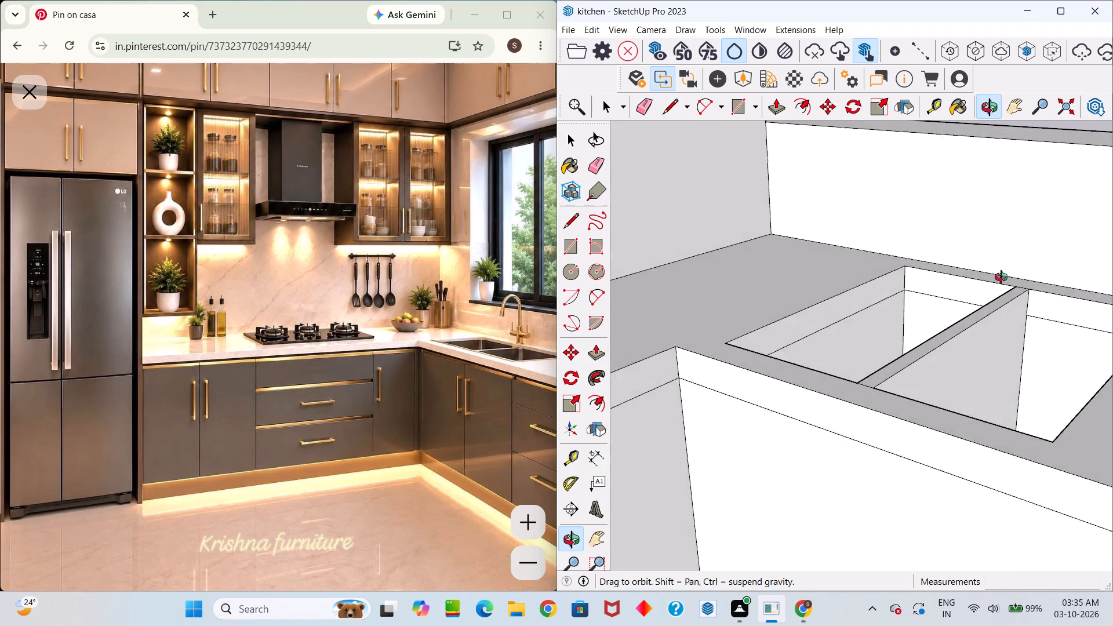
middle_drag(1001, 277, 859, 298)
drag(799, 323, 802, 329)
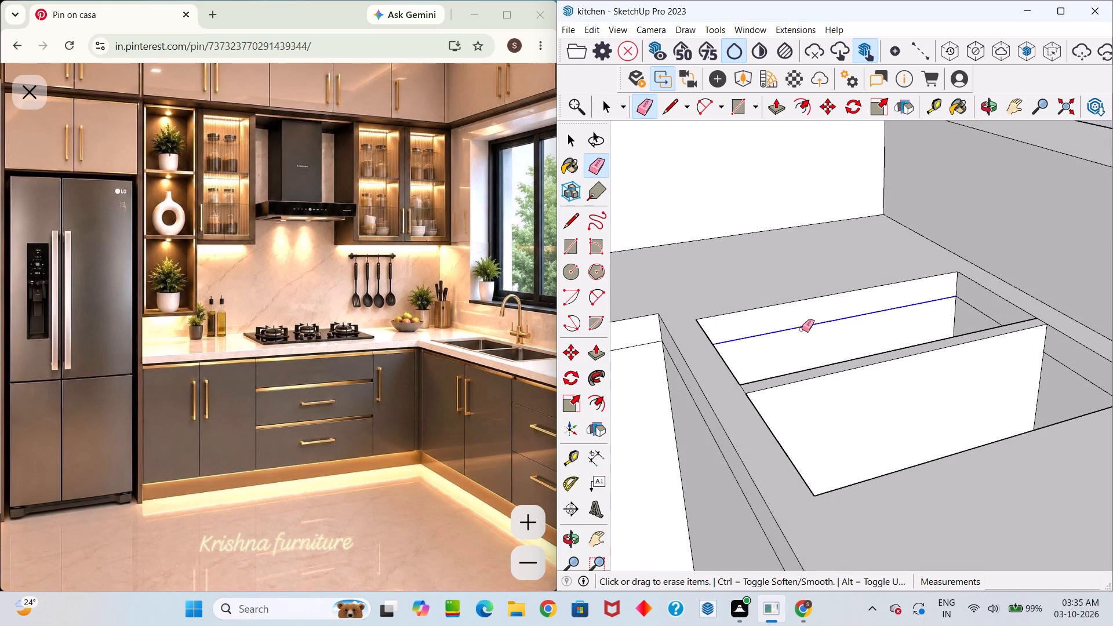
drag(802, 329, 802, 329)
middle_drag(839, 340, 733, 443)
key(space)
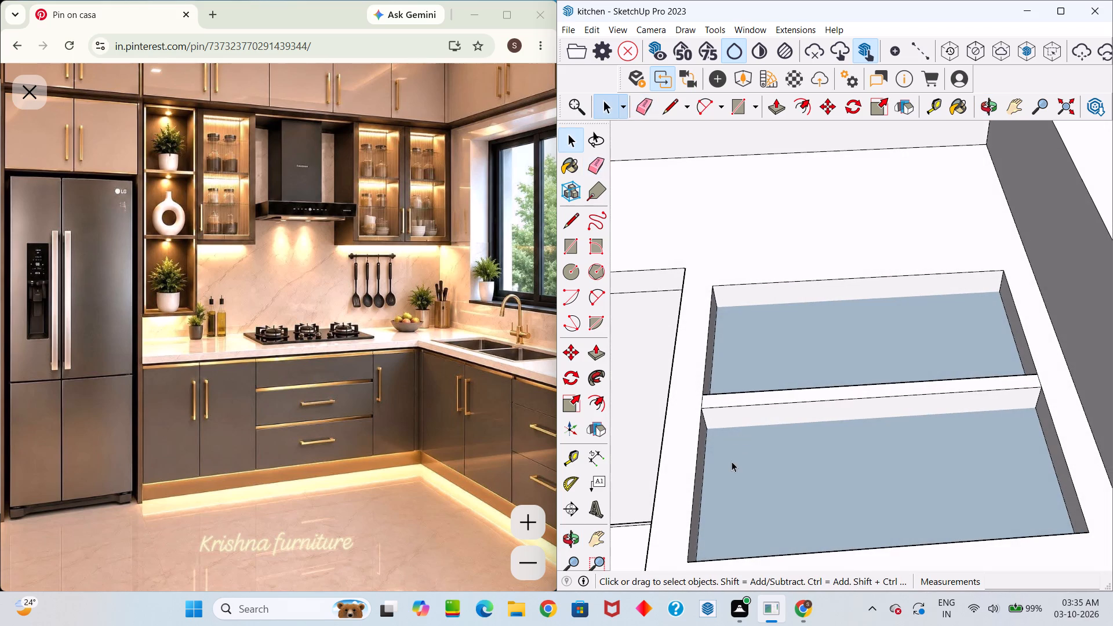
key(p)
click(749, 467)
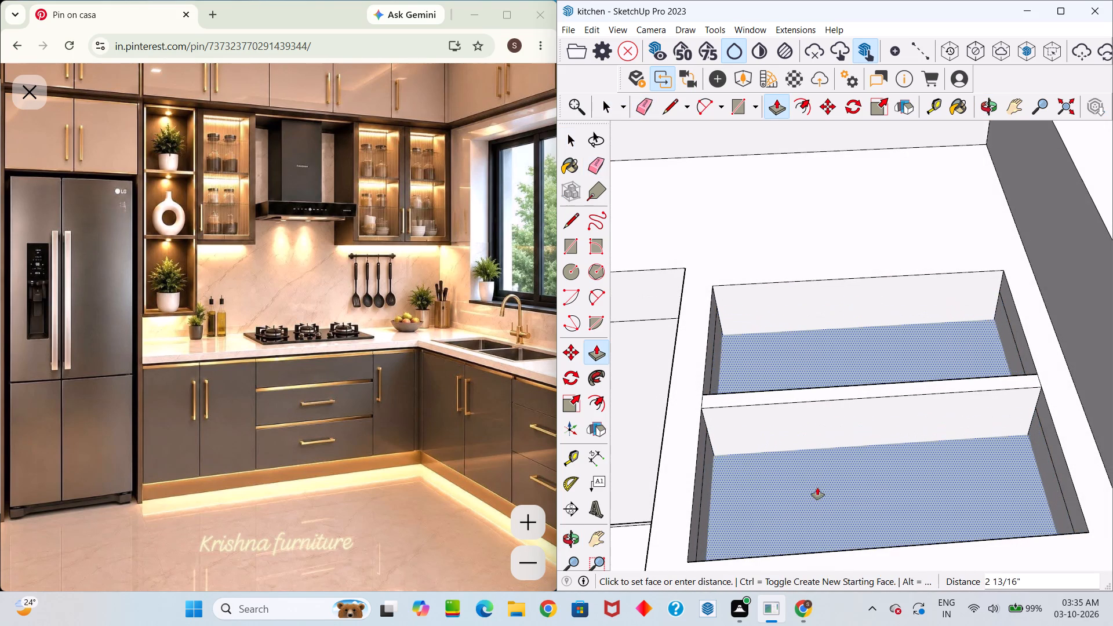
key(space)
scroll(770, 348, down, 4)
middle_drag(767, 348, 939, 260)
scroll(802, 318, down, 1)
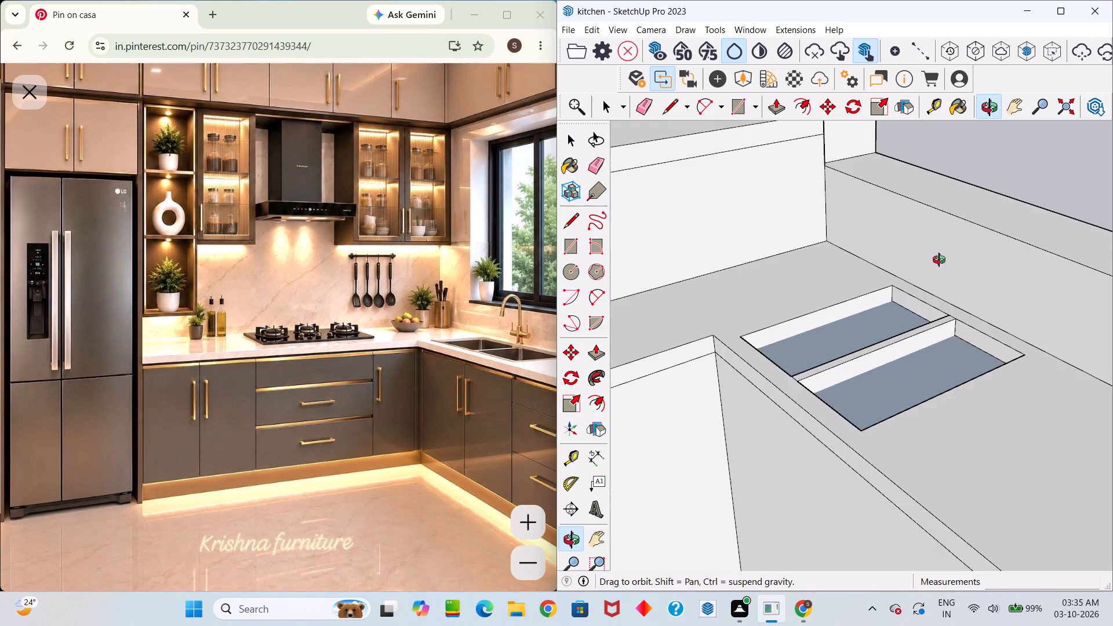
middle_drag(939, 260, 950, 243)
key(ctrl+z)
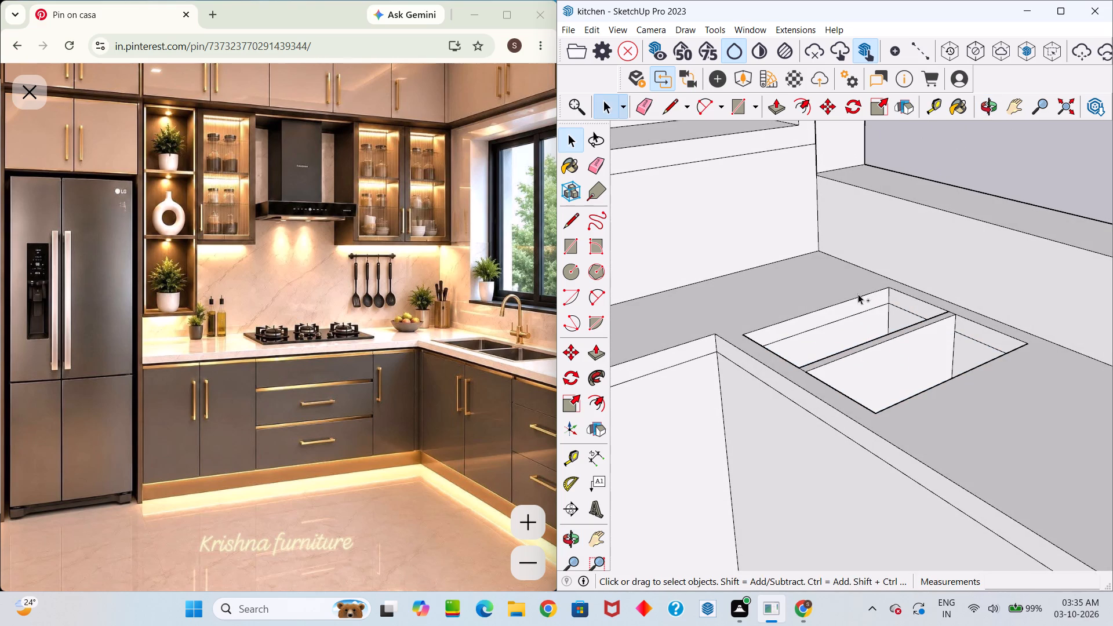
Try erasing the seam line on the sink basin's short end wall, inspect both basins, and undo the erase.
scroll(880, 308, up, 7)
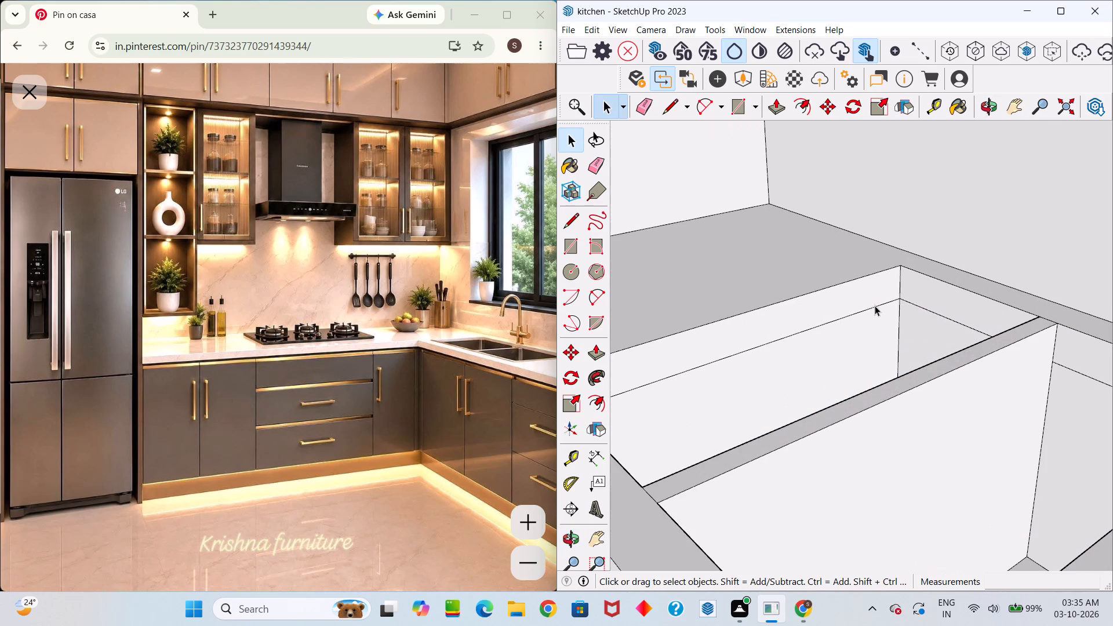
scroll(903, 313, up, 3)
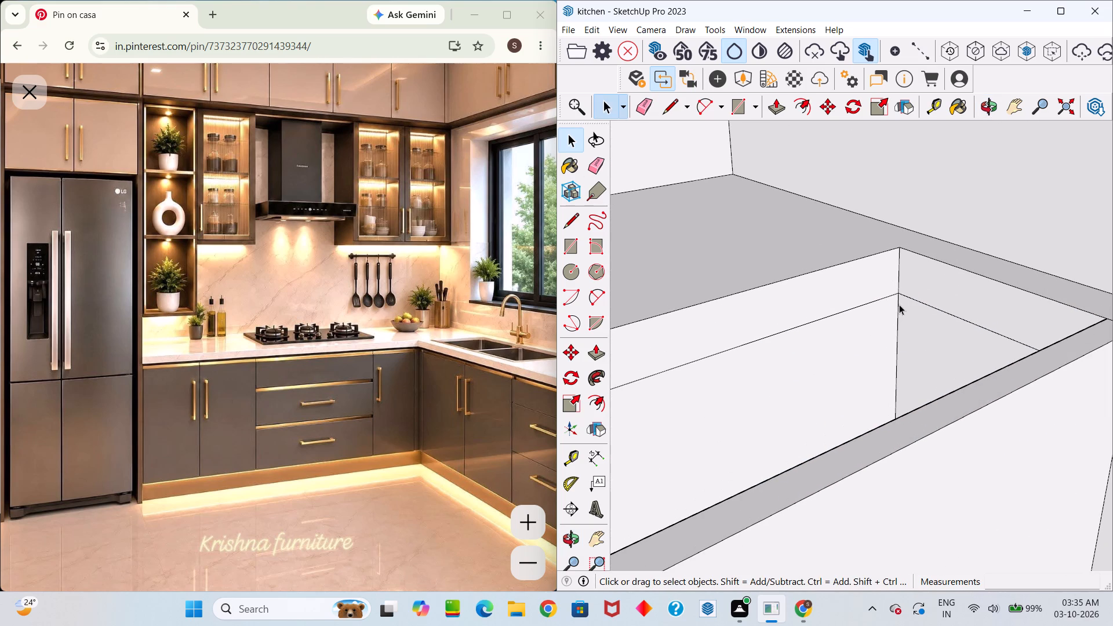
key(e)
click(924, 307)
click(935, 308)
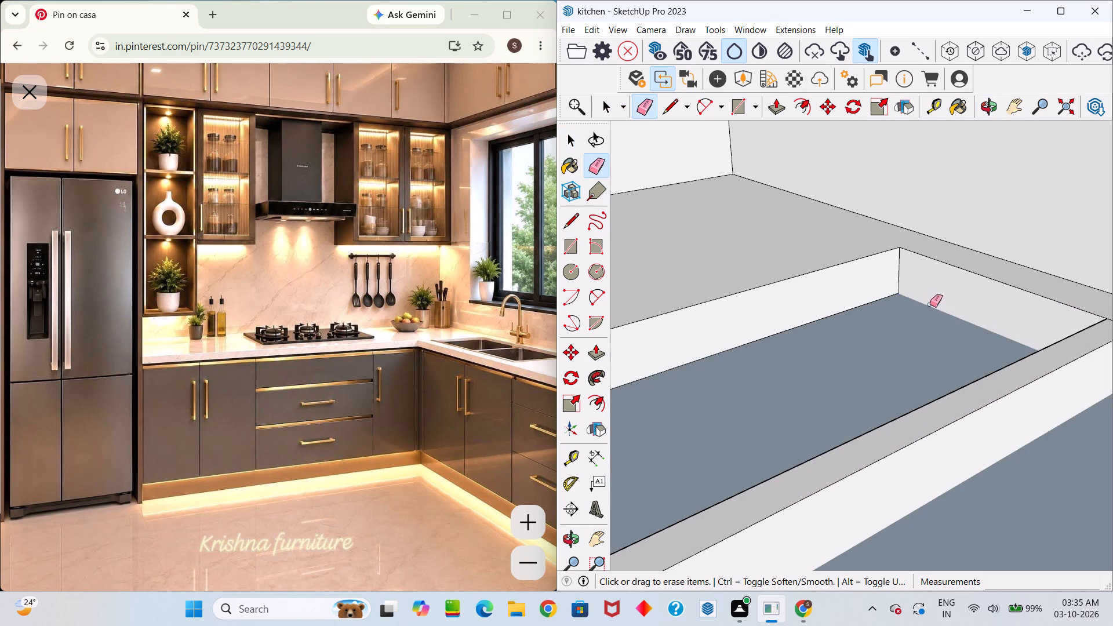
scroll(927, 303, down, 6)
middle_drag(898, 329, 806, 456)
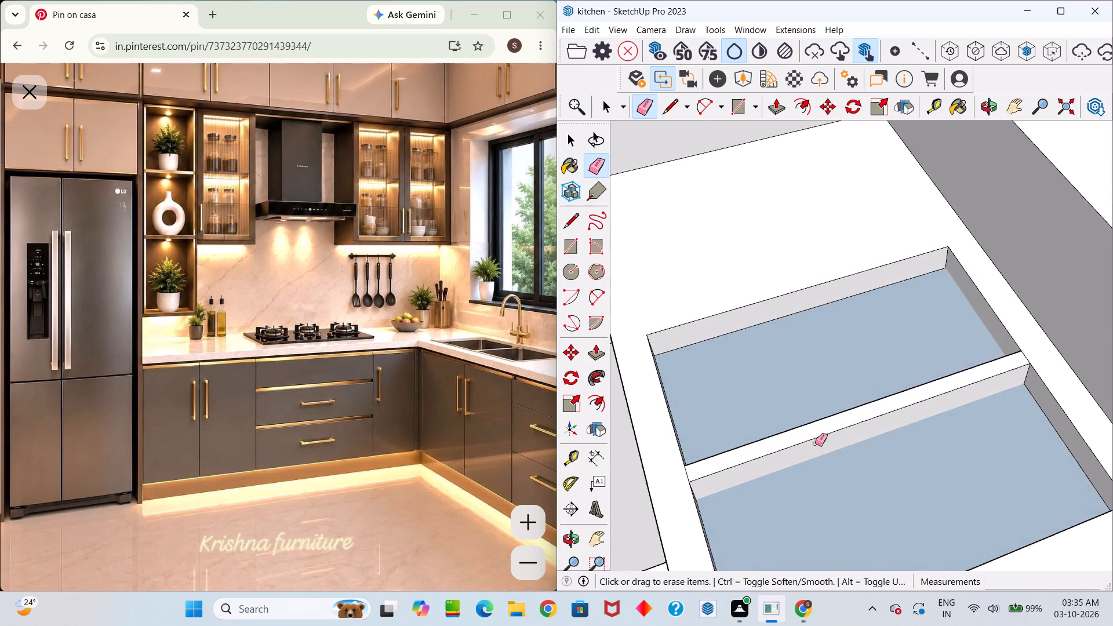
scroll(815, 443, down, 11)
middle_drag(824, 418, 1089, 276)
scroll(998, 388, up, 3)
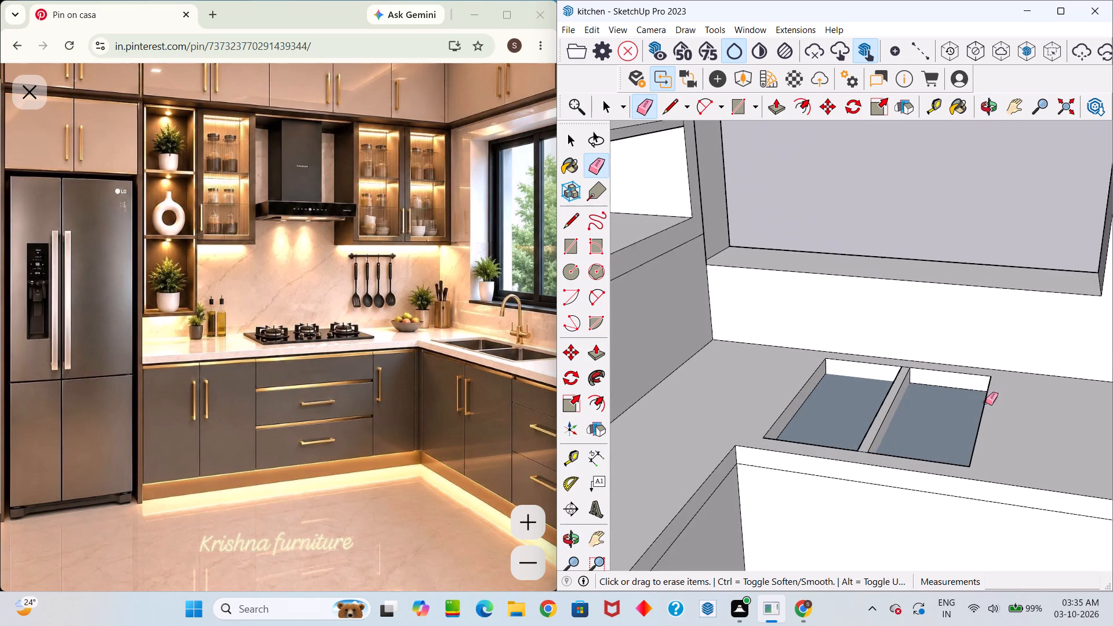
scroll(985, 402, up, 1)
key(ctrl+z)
Undo the Push/Pull of the sink divider and the Push/Pull of the L-shaped countertop.
middle_drag(838, 377, 809, 366)
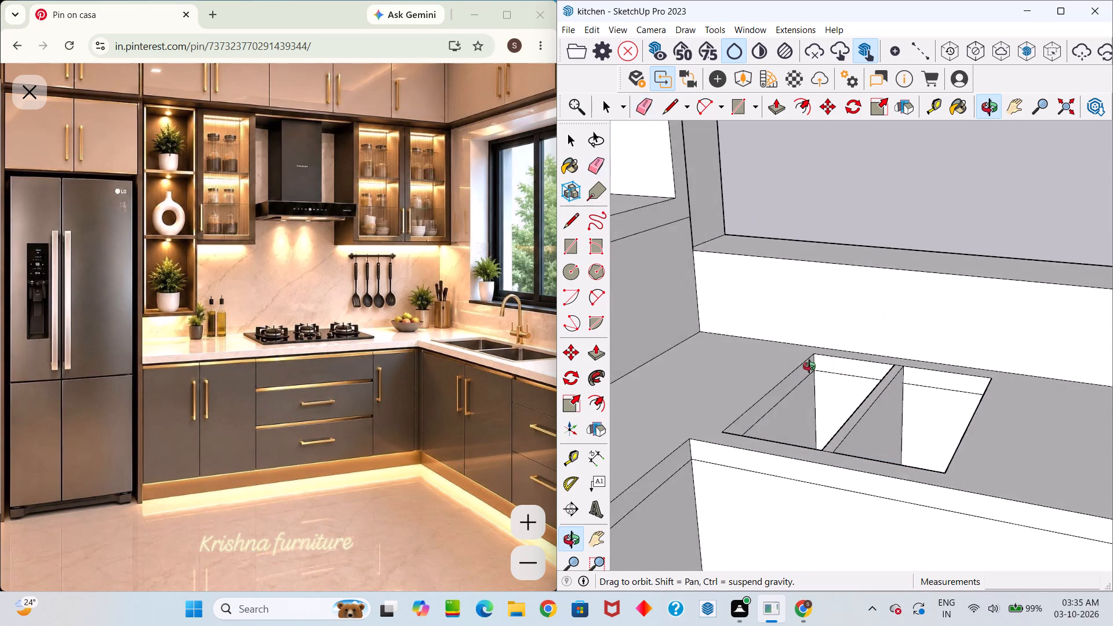
middle_drag(809, 366, 776, 374)
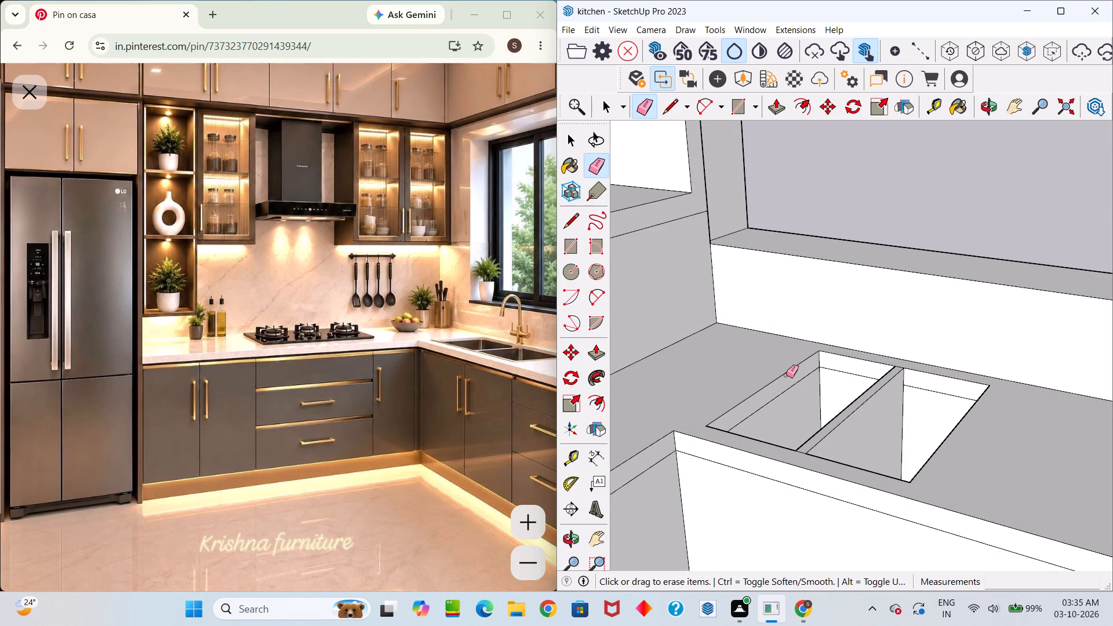
key(ctrl+z)
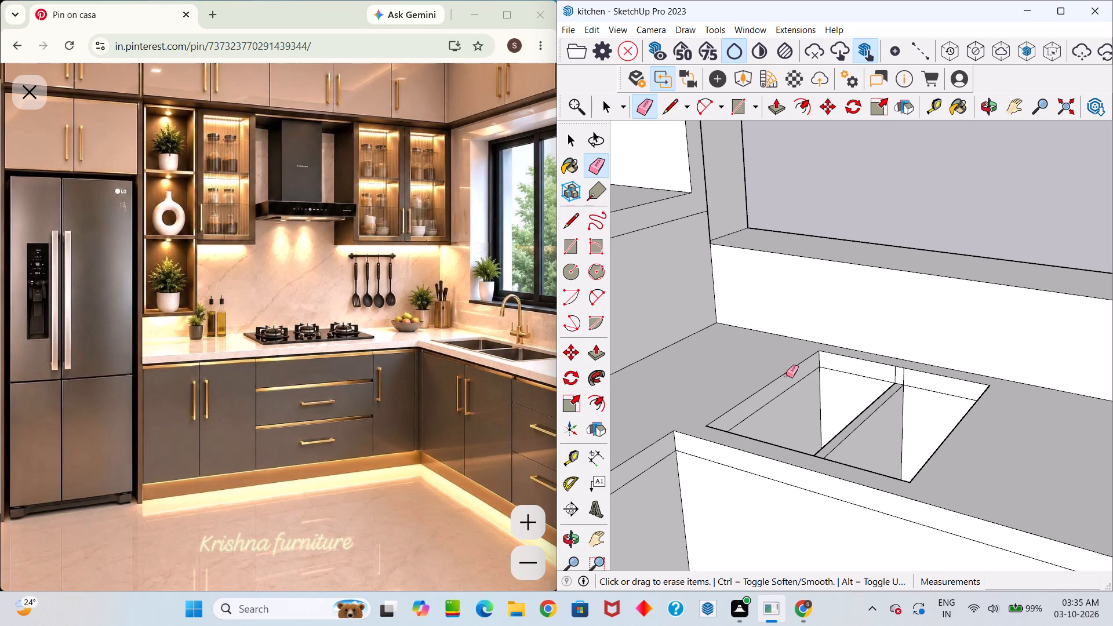
key(ctrl+z)
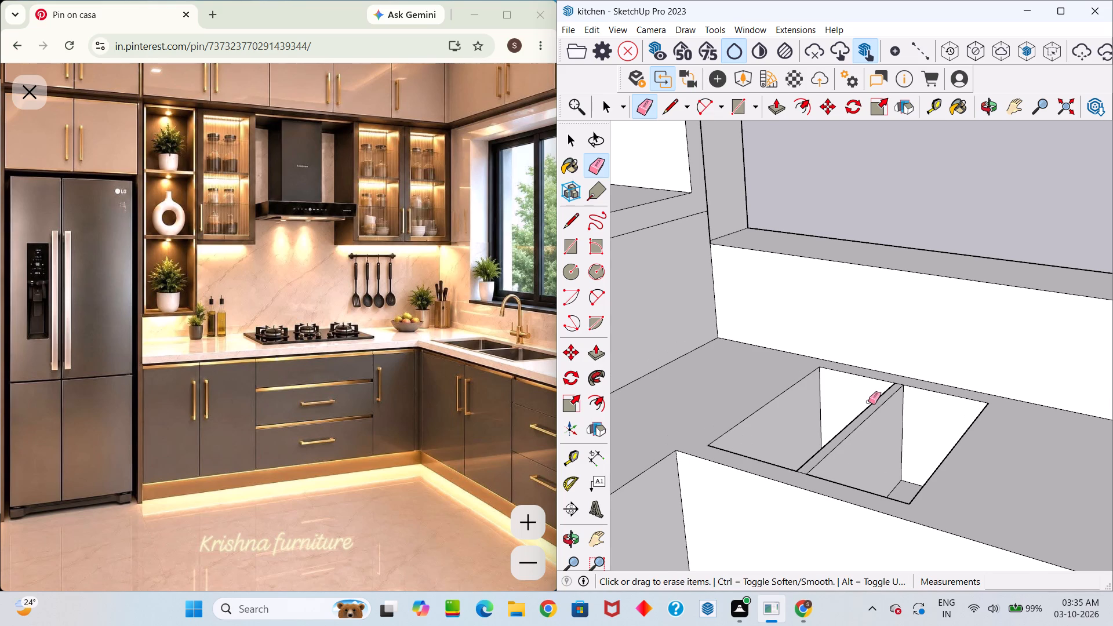
Draw a 1' 2" line across the countertop from its inner corner to the back wall, separating the hob side from the sink side.
scroll(952, 483, down, 4)
scroll(792, 436, up, 4)
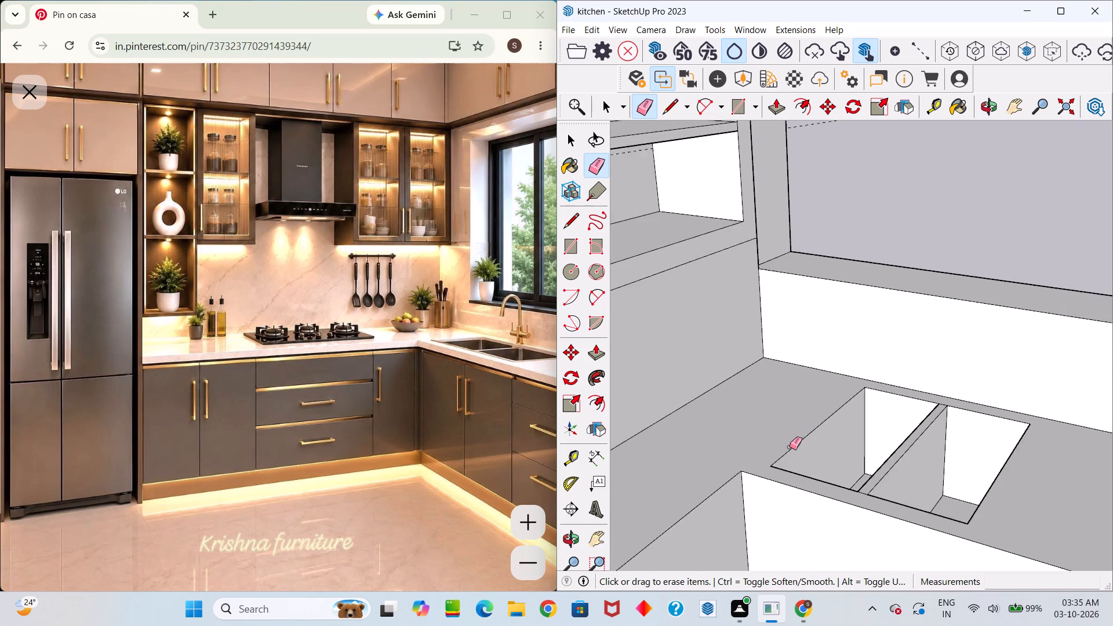
scroll(788, 449, down, 1)
middle_drag(757, 469, 540, 510)
scroll(585, 387, down, 4)
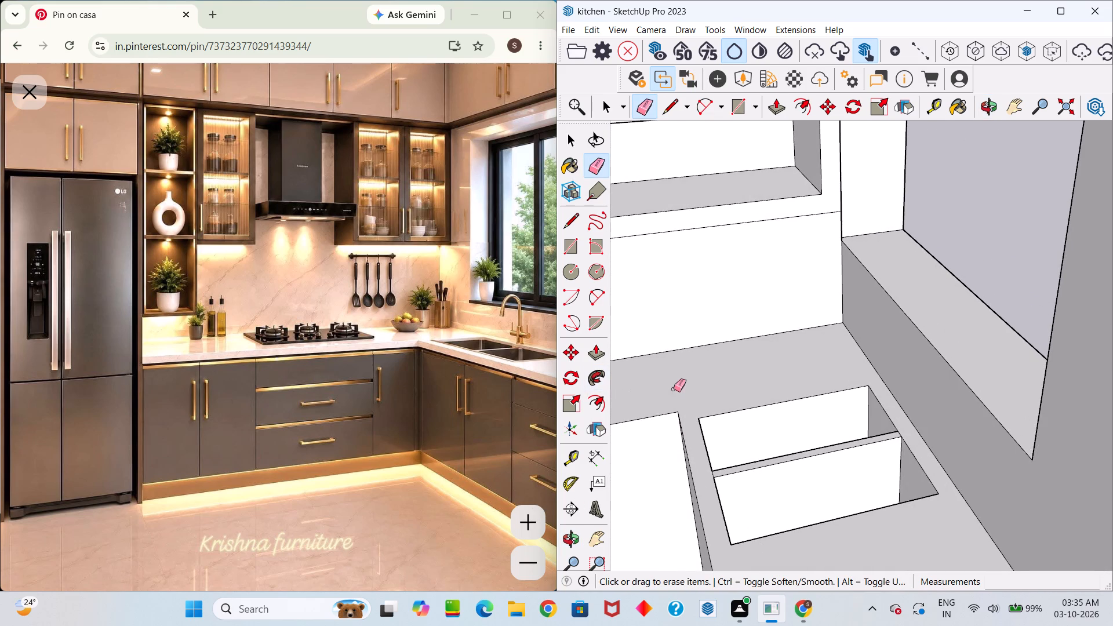
scroll(674, 389, down, 5)
key(l)
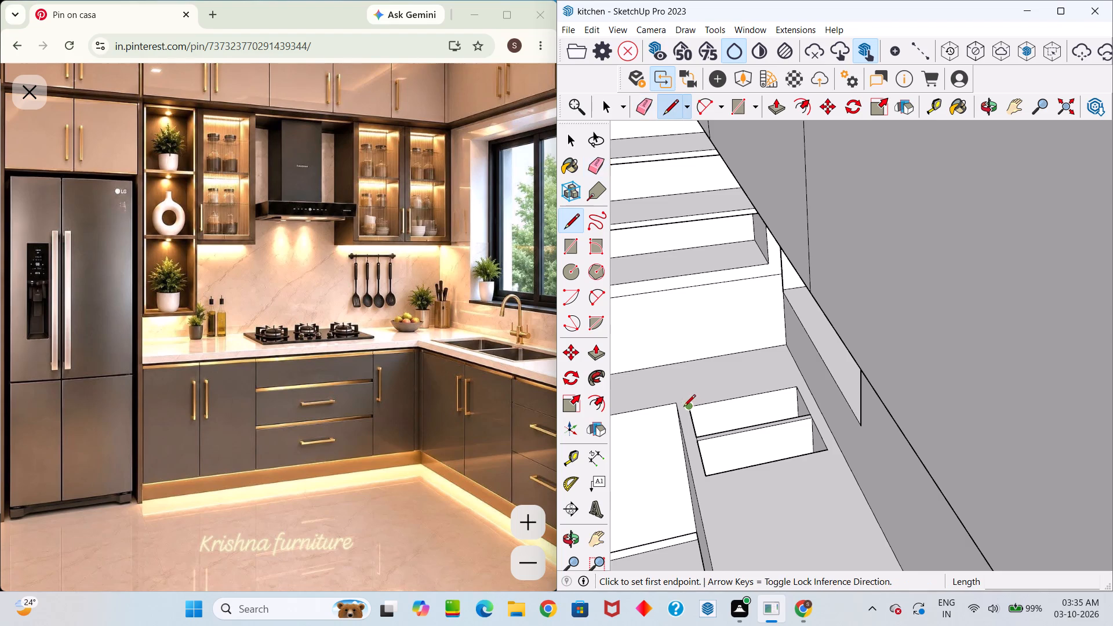
drag(675, 407, 673, 394)
click(667, 366)
key(space)
Push/Pull the top face of the hob-side countertop up by 2".
click(660, 386)
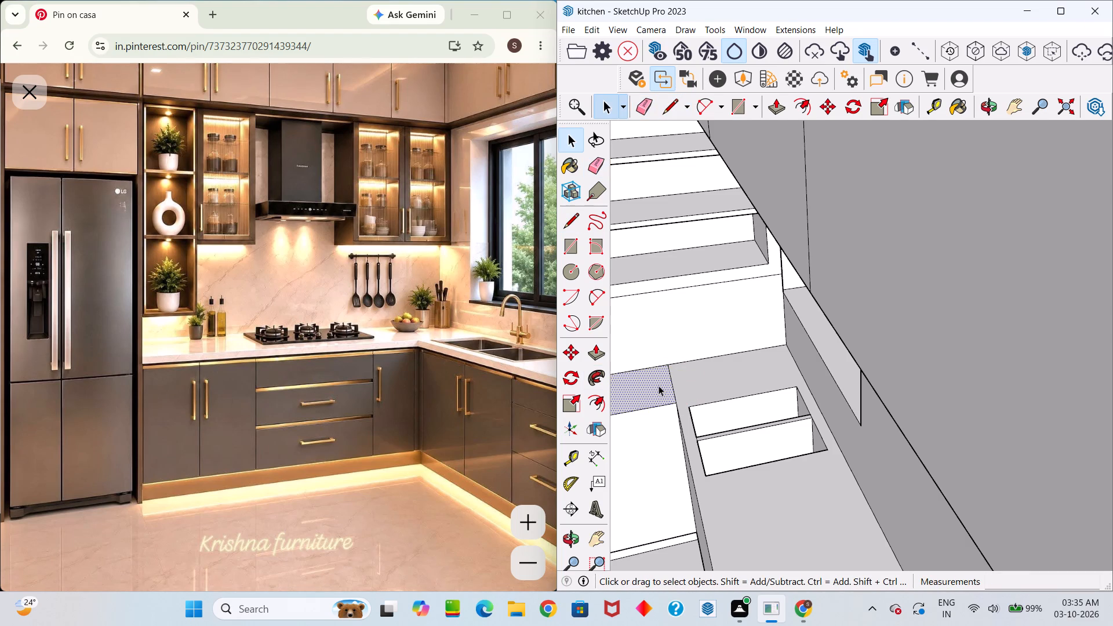
key(p)
click(659, 385)
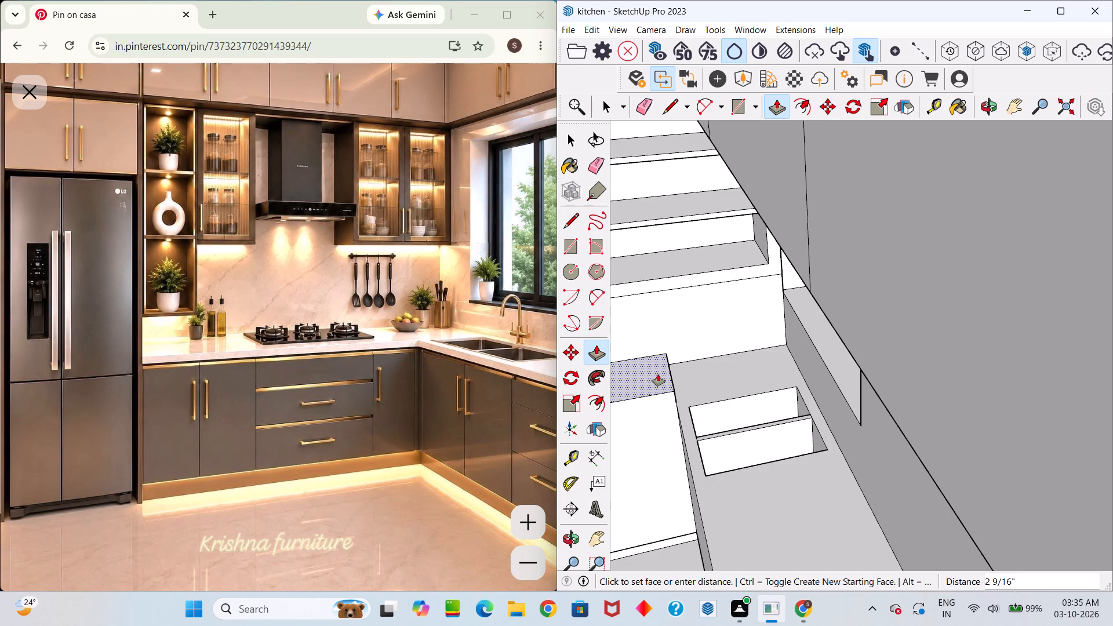
key(2)
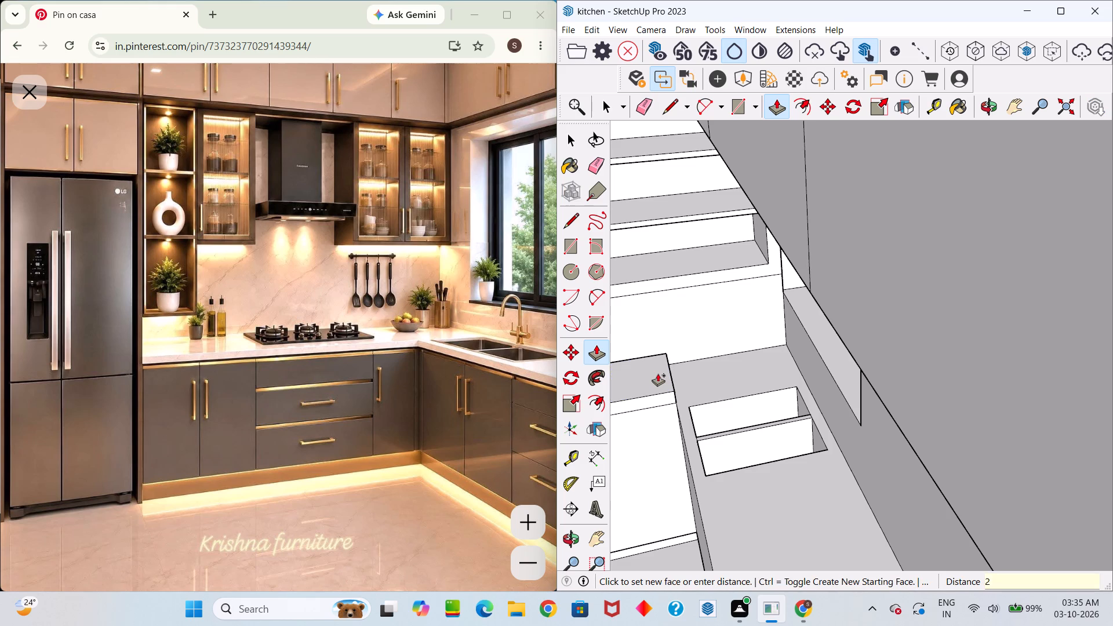
key(Return)
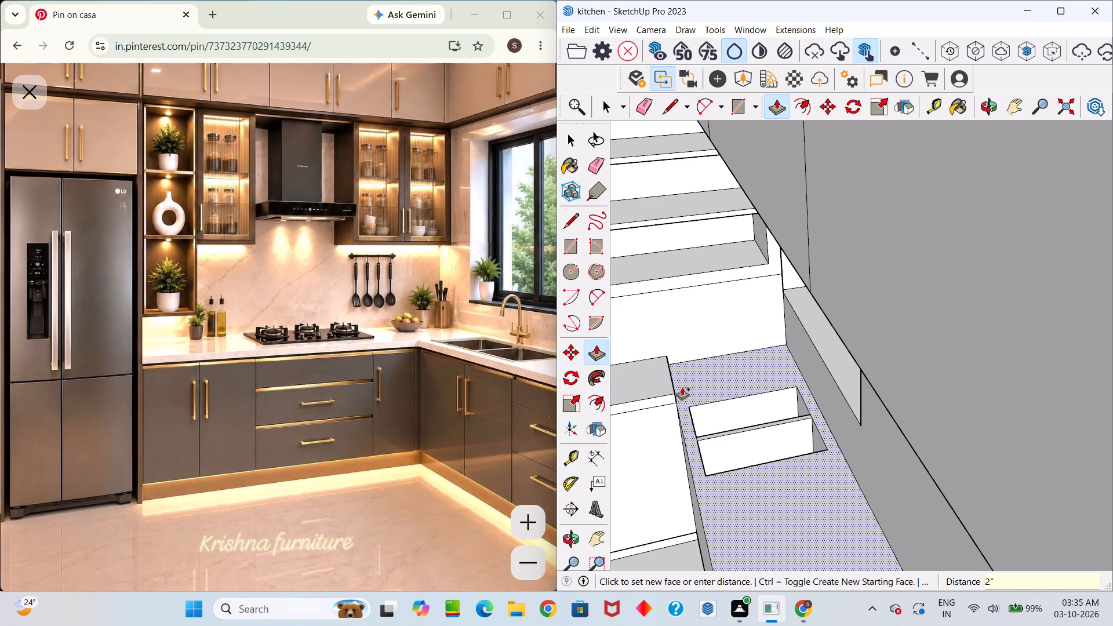
key(space)
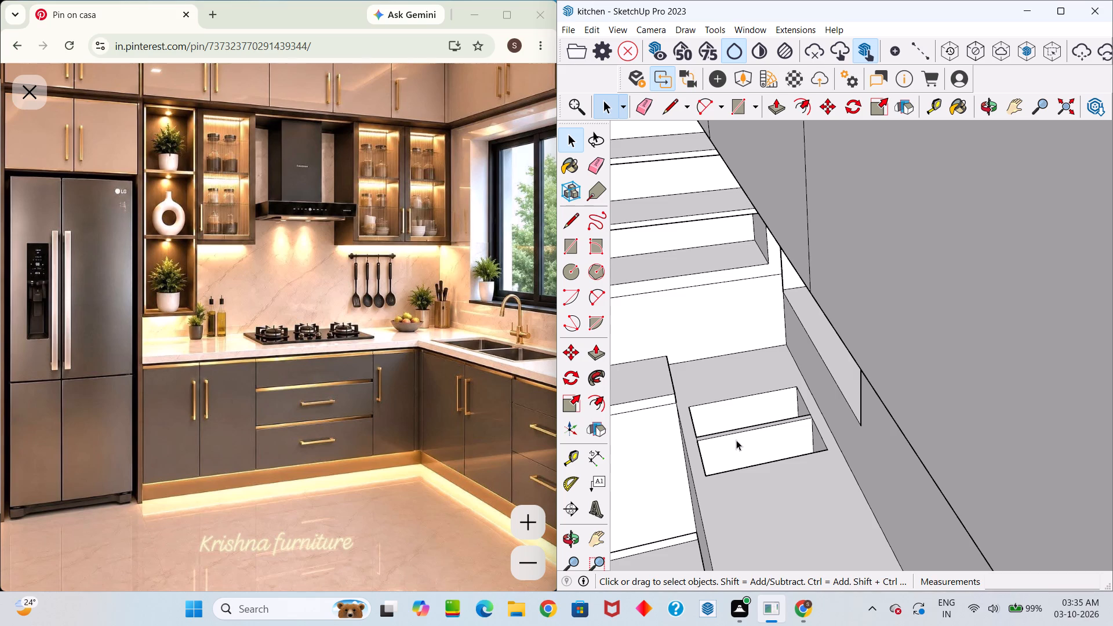
Extend the sink cutout's outer short edge with lines to the countertop's front and wall edges, dividing off the section beyond the sink.
key(l)
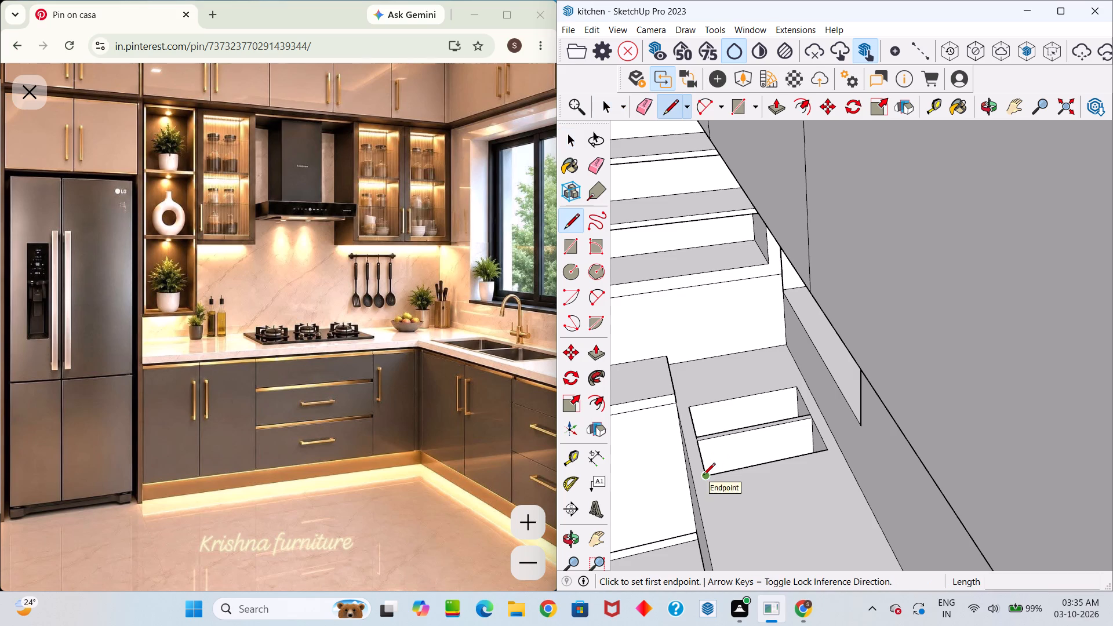
click(703, 476)
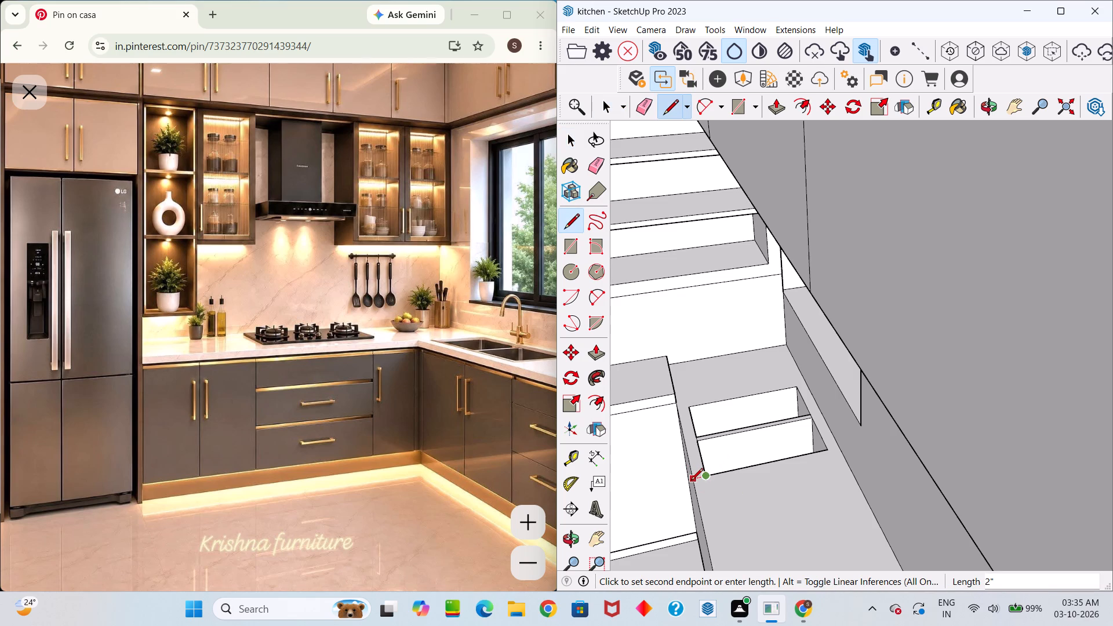
click(690, 482)
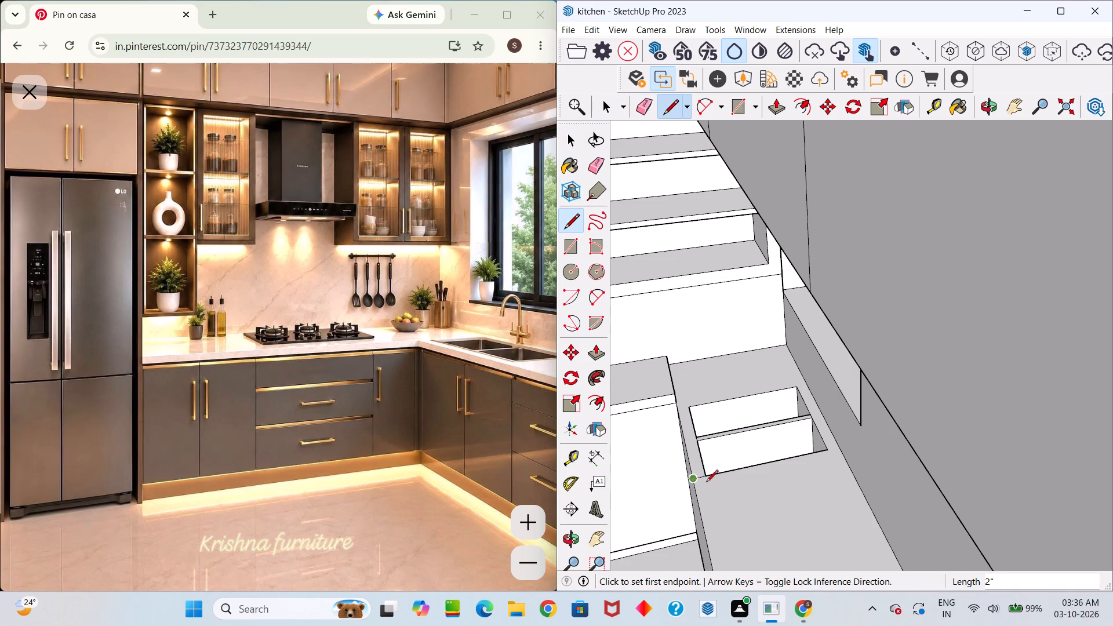
click(830, 450)
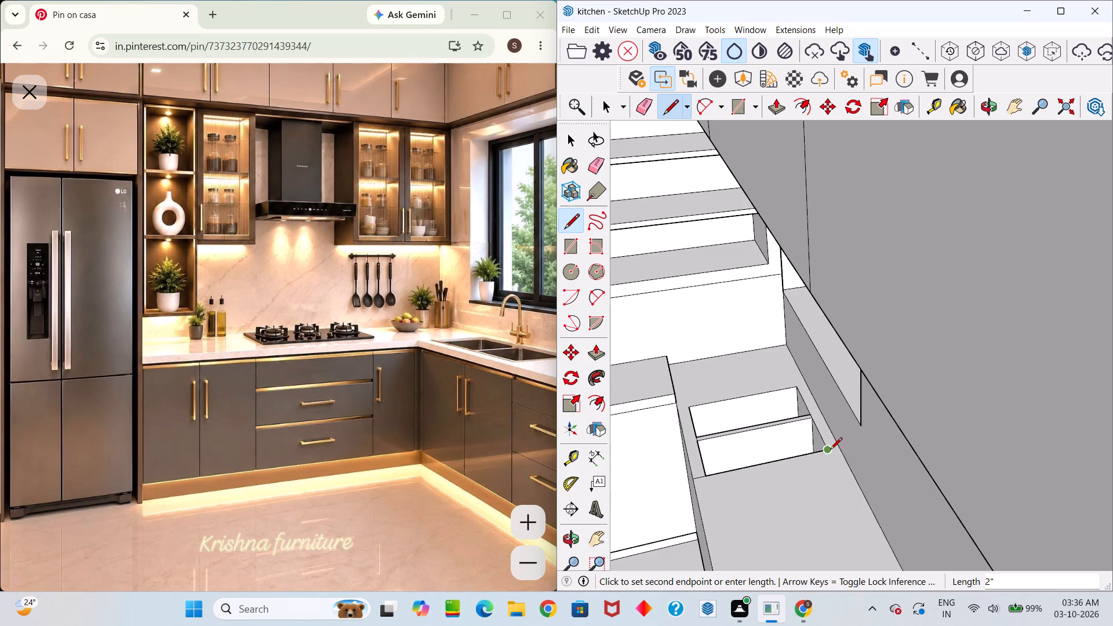
click(836, 446)
key(space)
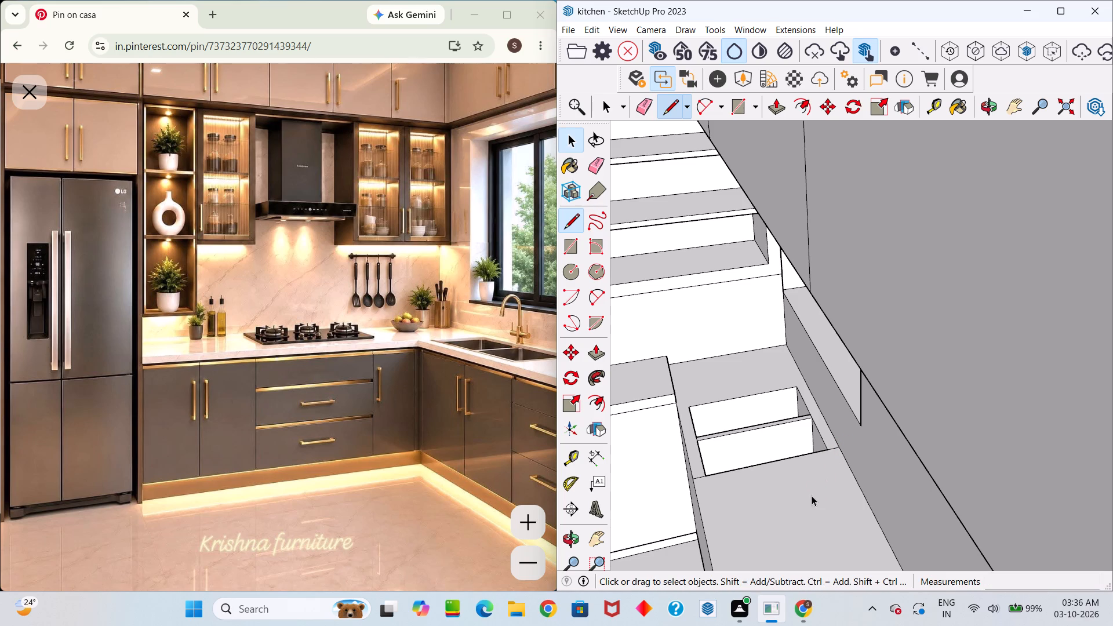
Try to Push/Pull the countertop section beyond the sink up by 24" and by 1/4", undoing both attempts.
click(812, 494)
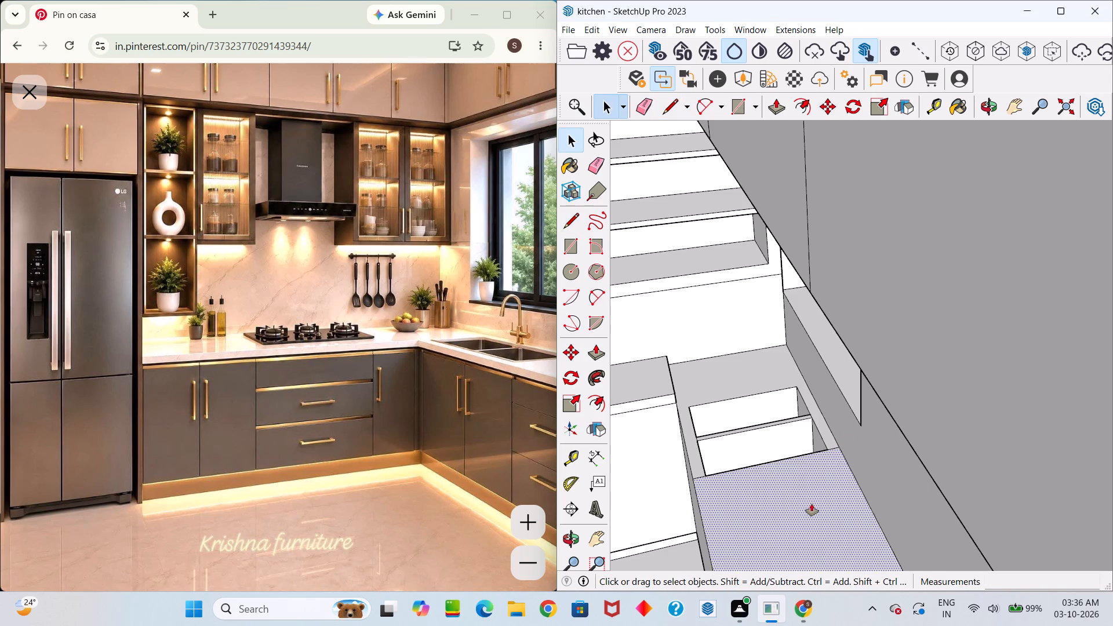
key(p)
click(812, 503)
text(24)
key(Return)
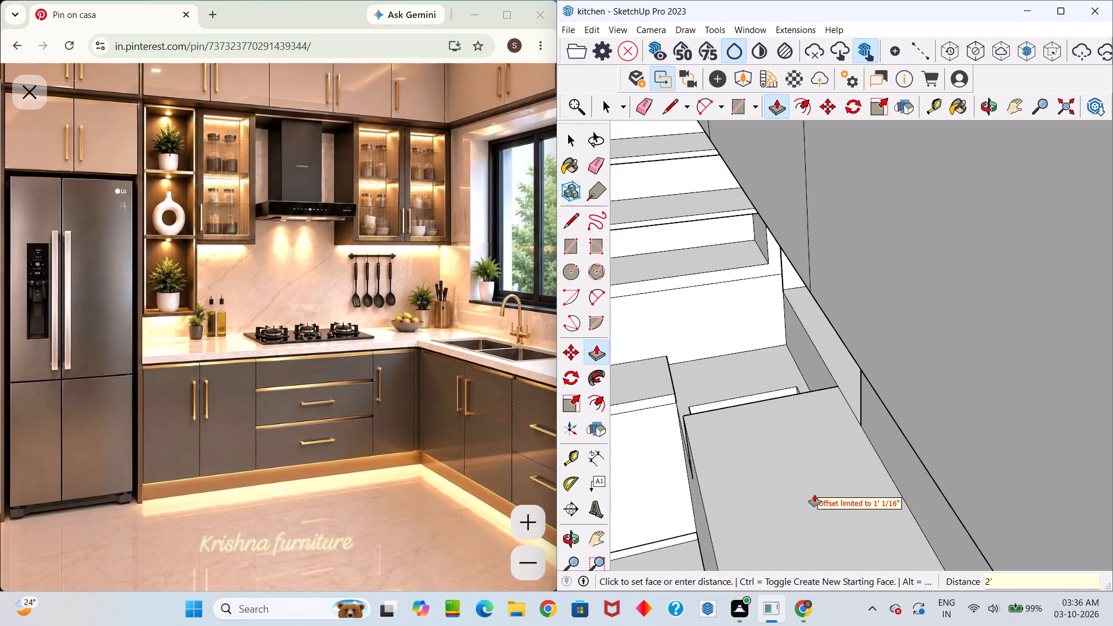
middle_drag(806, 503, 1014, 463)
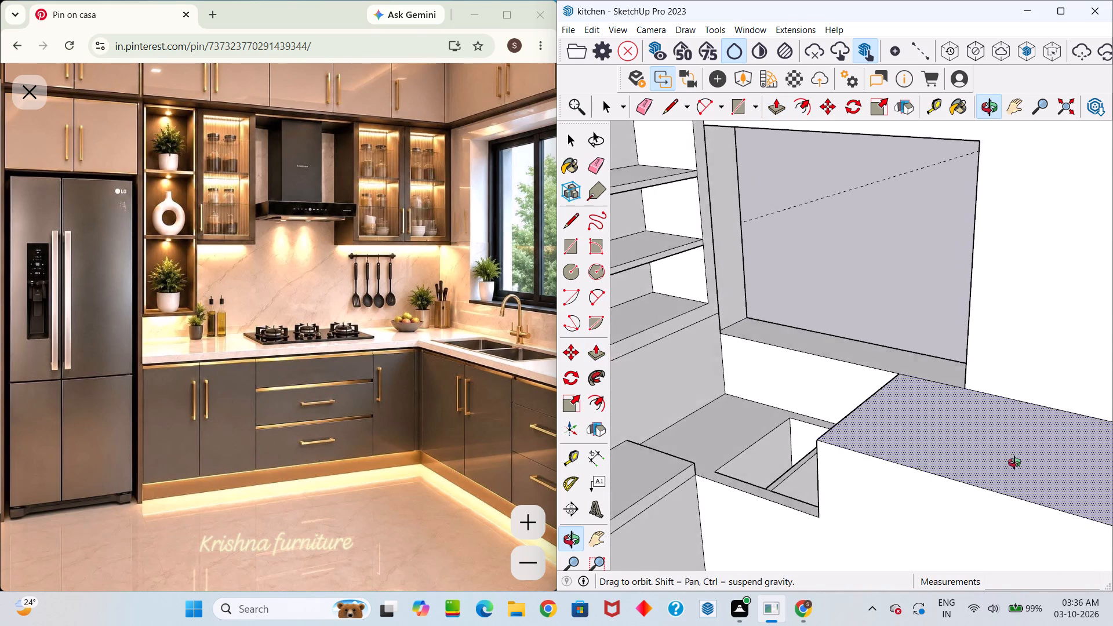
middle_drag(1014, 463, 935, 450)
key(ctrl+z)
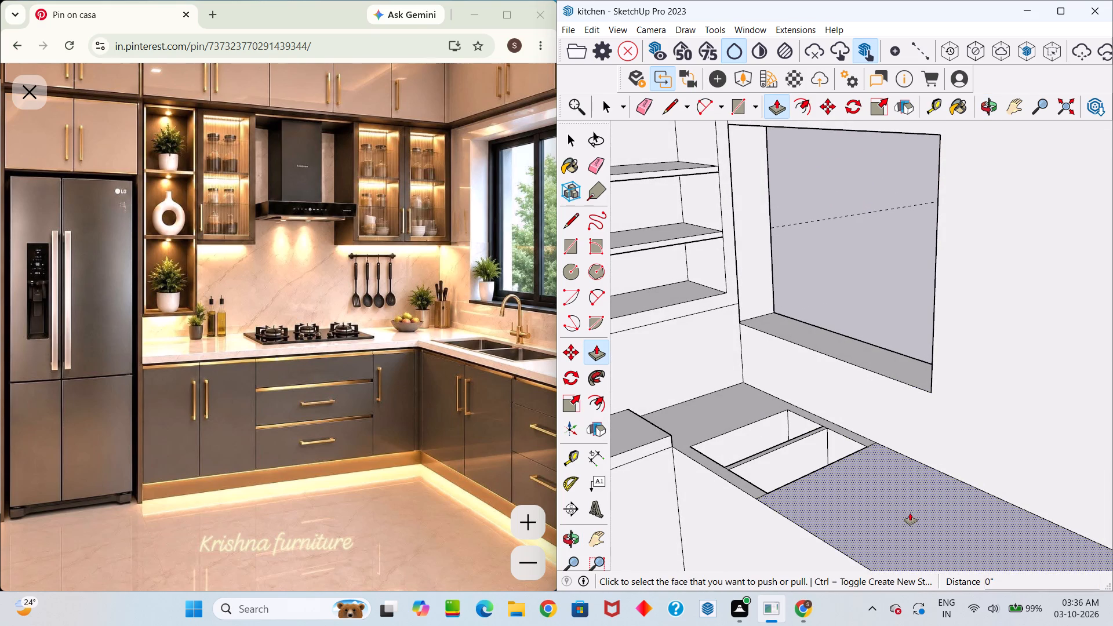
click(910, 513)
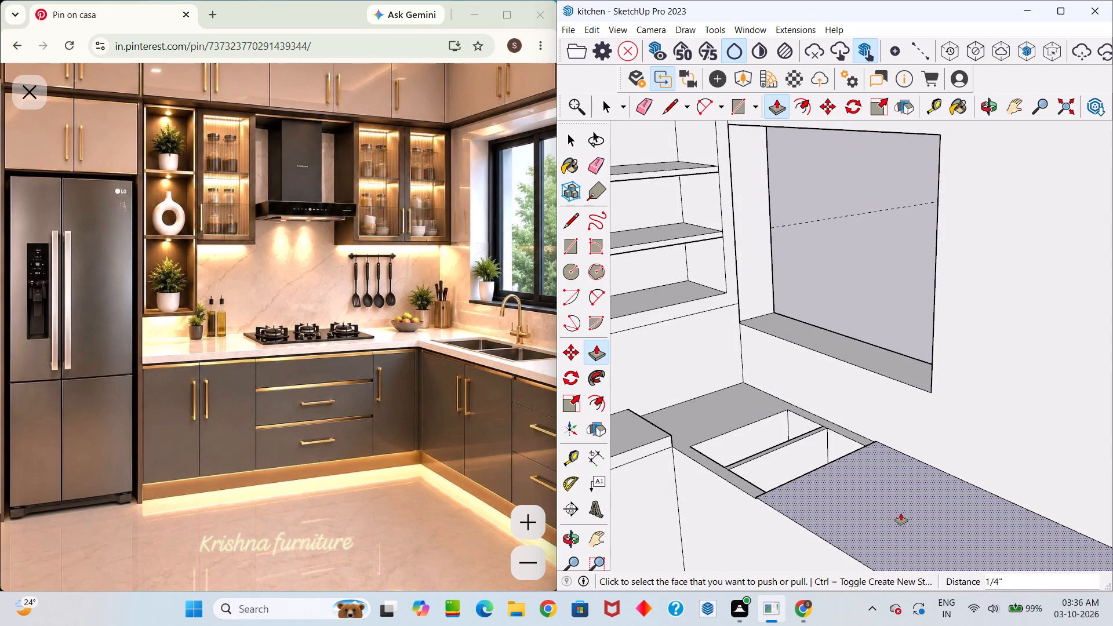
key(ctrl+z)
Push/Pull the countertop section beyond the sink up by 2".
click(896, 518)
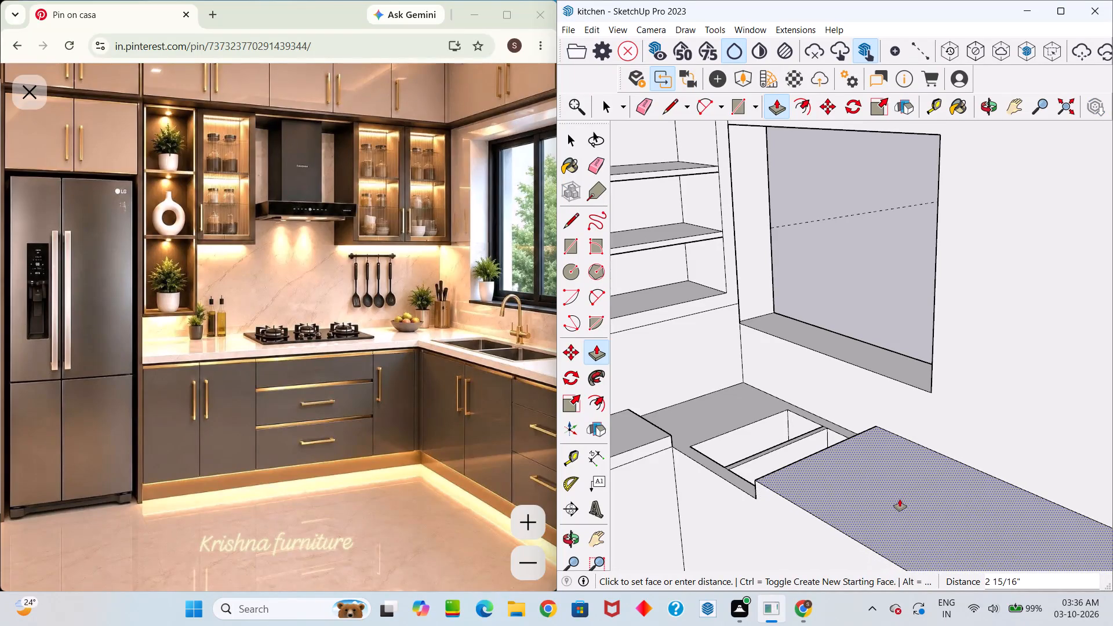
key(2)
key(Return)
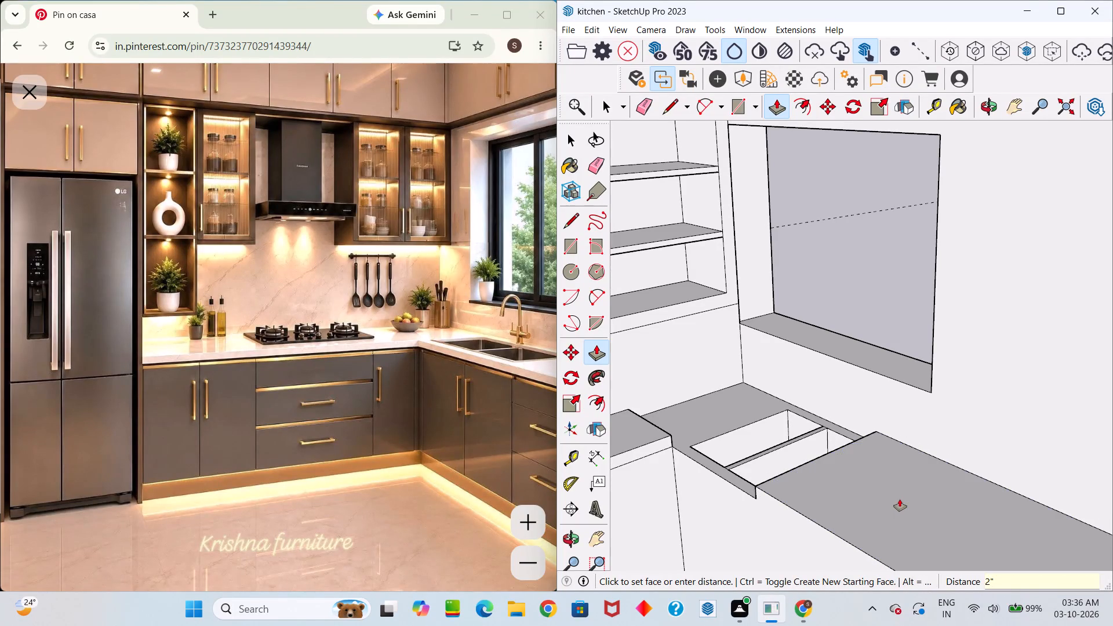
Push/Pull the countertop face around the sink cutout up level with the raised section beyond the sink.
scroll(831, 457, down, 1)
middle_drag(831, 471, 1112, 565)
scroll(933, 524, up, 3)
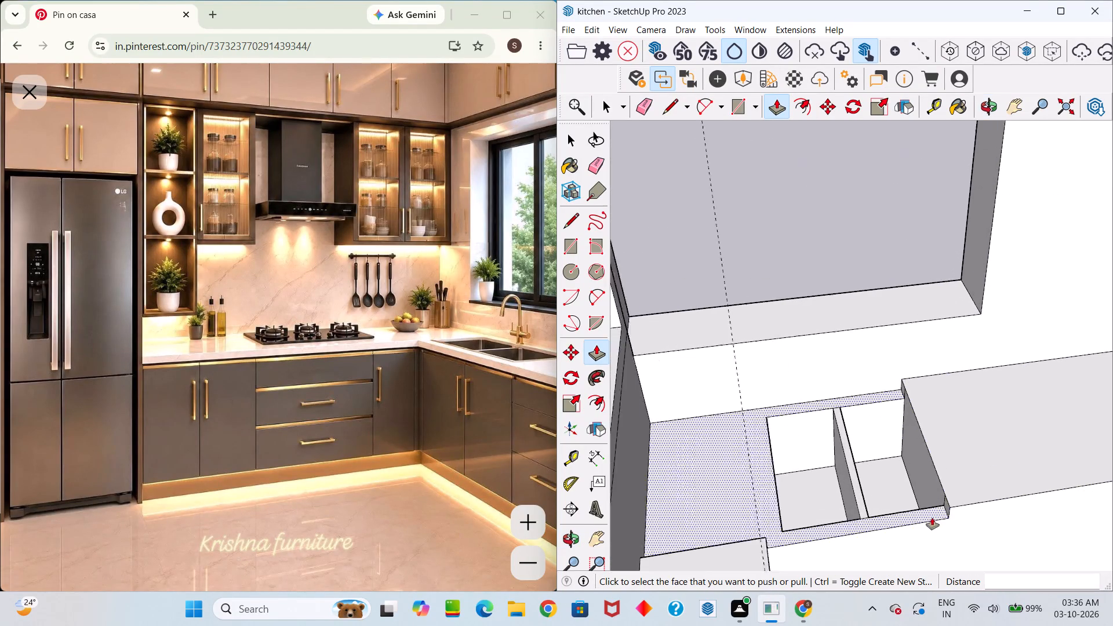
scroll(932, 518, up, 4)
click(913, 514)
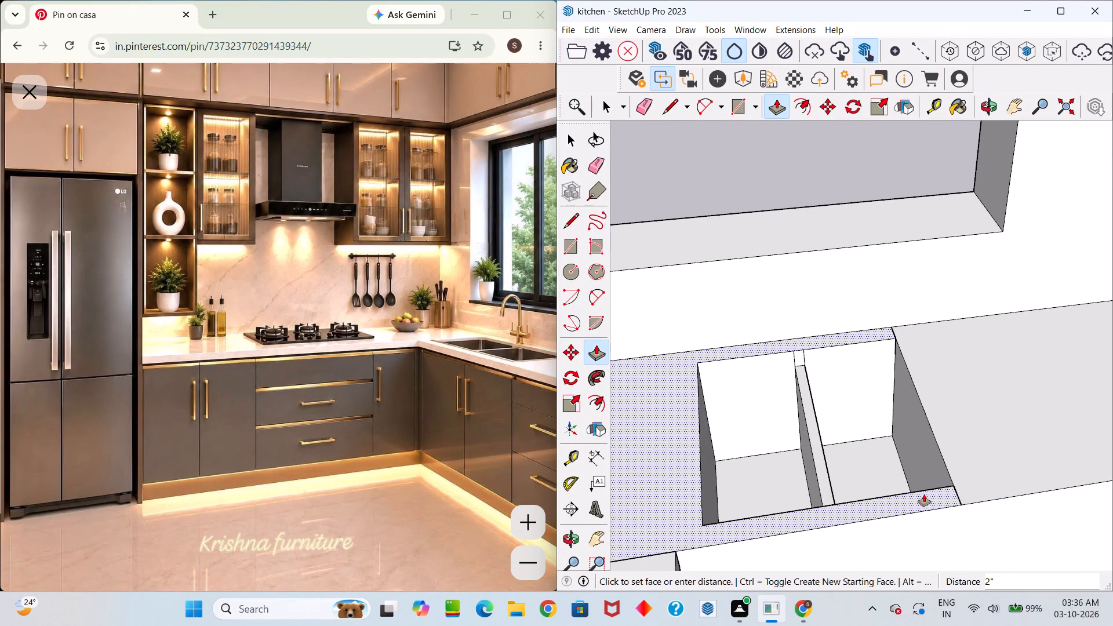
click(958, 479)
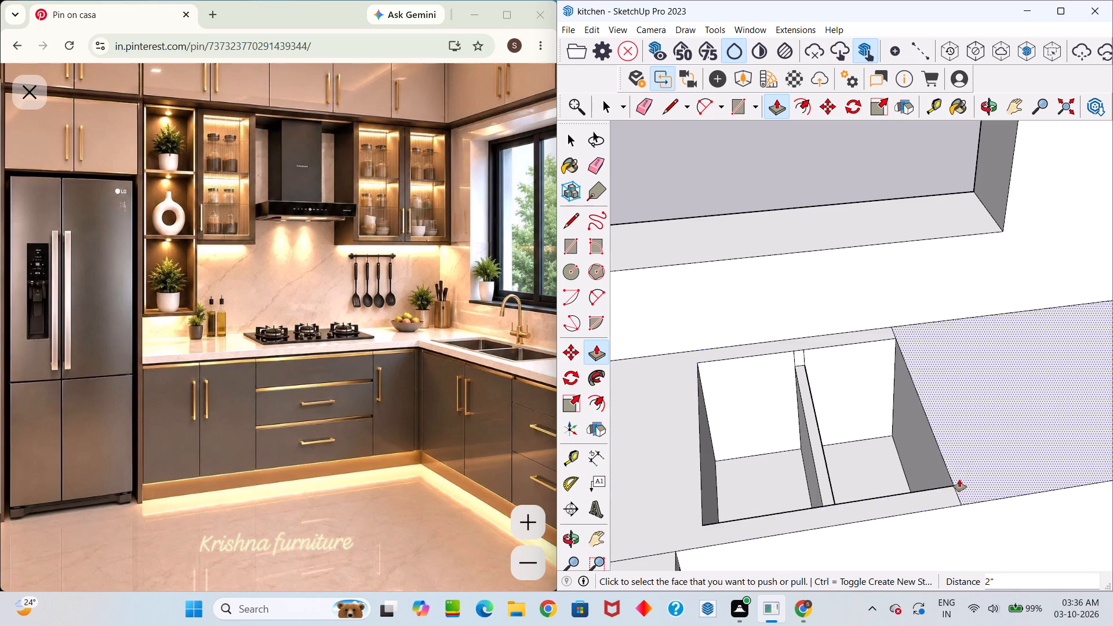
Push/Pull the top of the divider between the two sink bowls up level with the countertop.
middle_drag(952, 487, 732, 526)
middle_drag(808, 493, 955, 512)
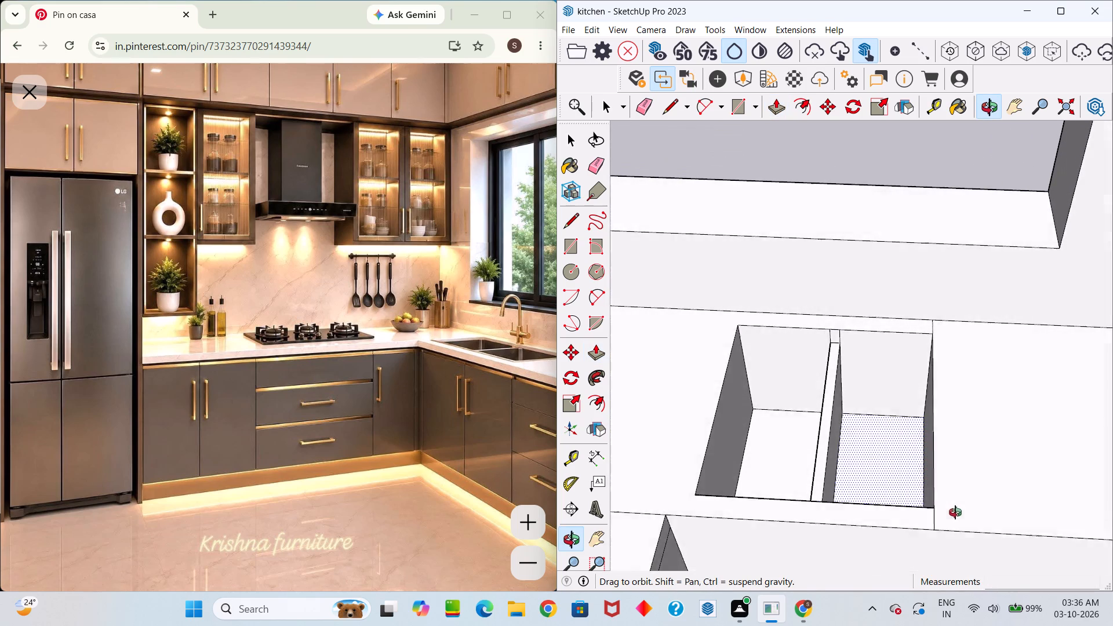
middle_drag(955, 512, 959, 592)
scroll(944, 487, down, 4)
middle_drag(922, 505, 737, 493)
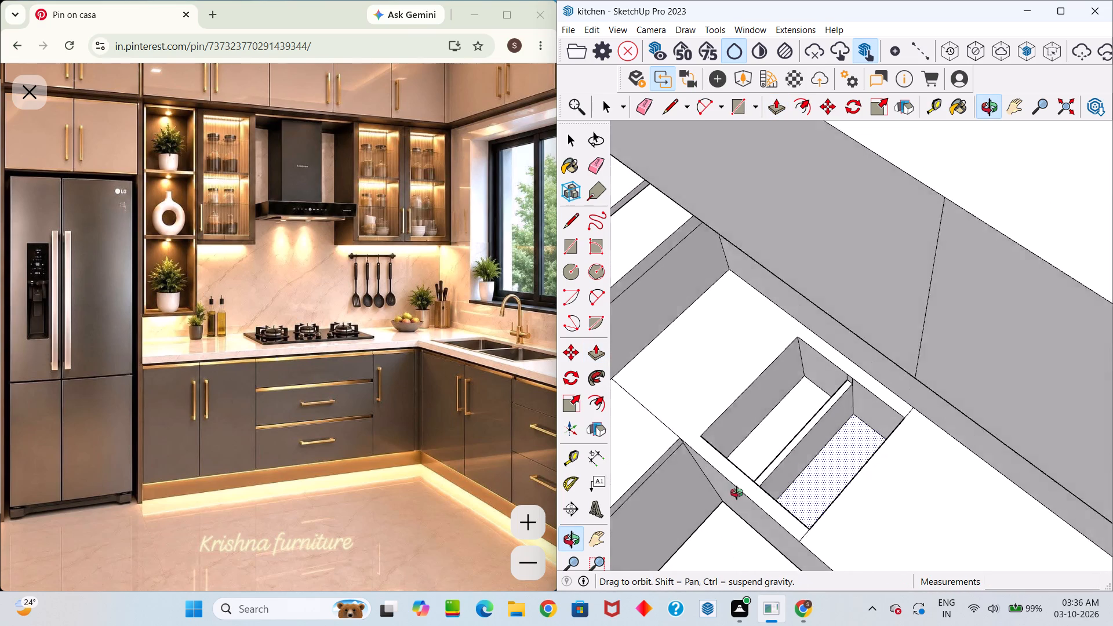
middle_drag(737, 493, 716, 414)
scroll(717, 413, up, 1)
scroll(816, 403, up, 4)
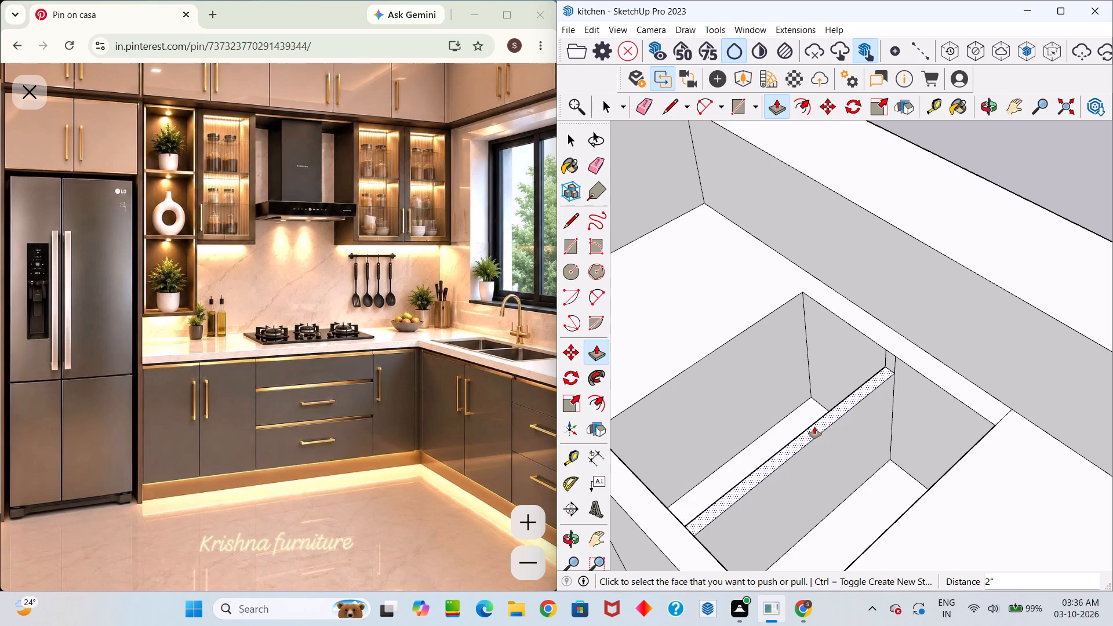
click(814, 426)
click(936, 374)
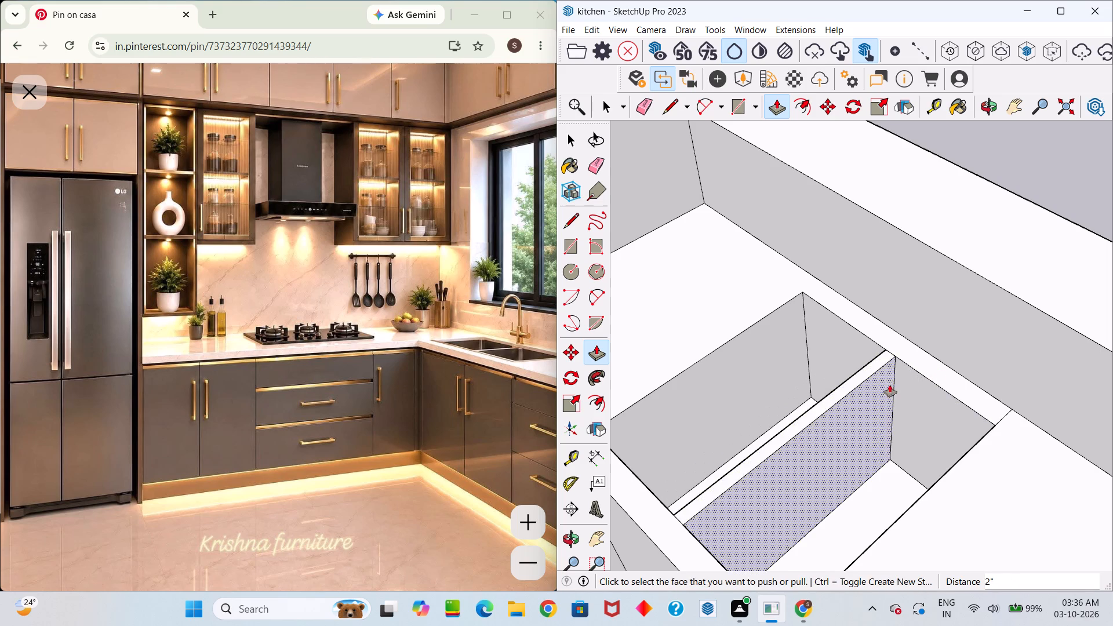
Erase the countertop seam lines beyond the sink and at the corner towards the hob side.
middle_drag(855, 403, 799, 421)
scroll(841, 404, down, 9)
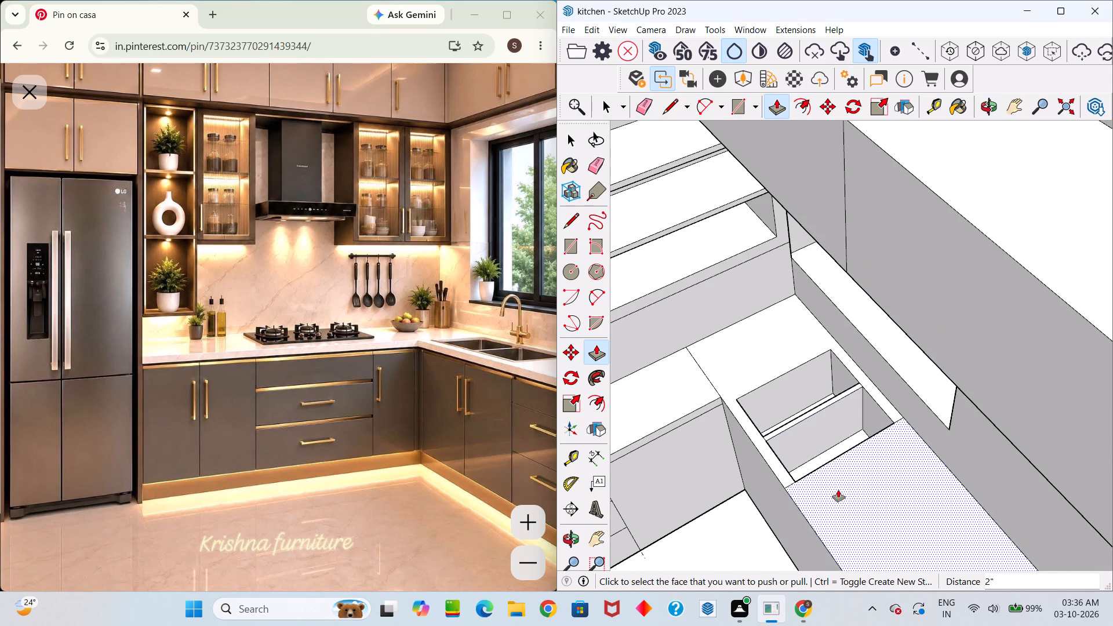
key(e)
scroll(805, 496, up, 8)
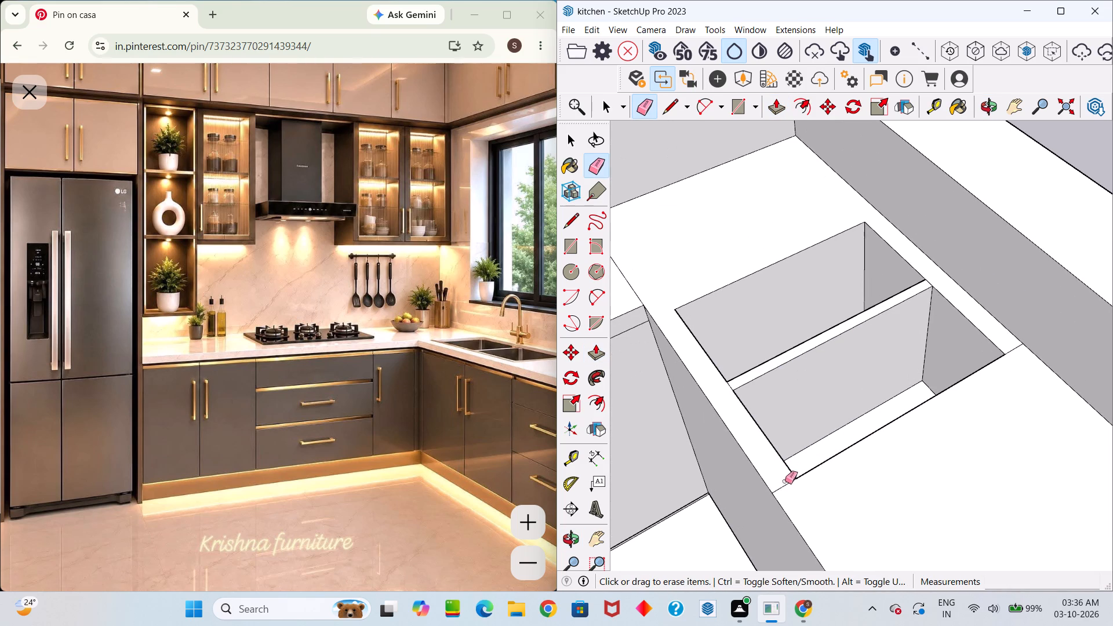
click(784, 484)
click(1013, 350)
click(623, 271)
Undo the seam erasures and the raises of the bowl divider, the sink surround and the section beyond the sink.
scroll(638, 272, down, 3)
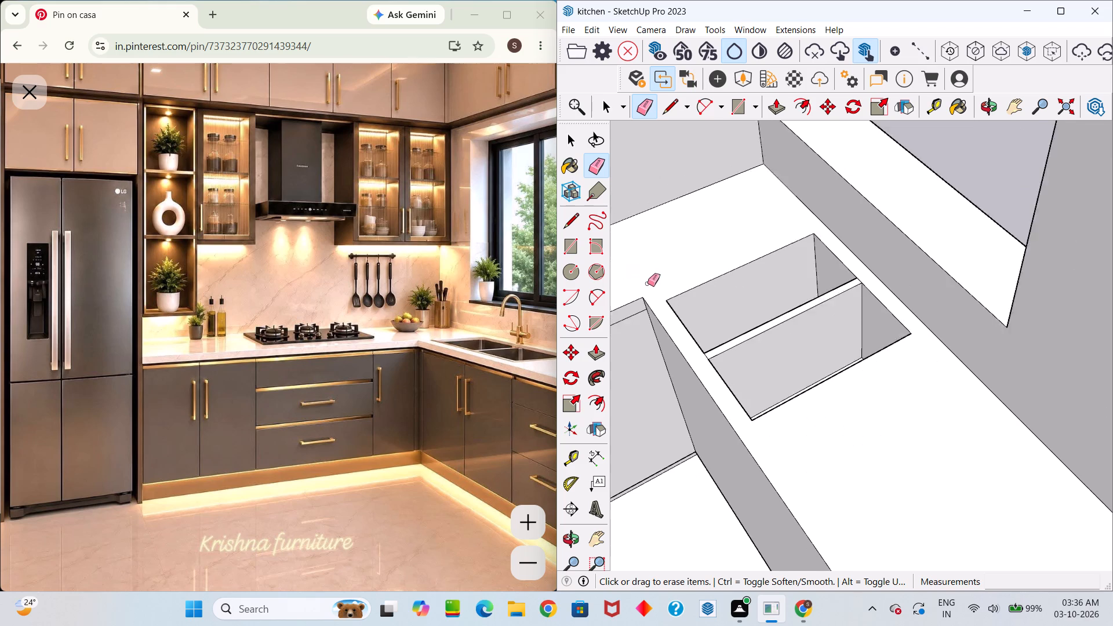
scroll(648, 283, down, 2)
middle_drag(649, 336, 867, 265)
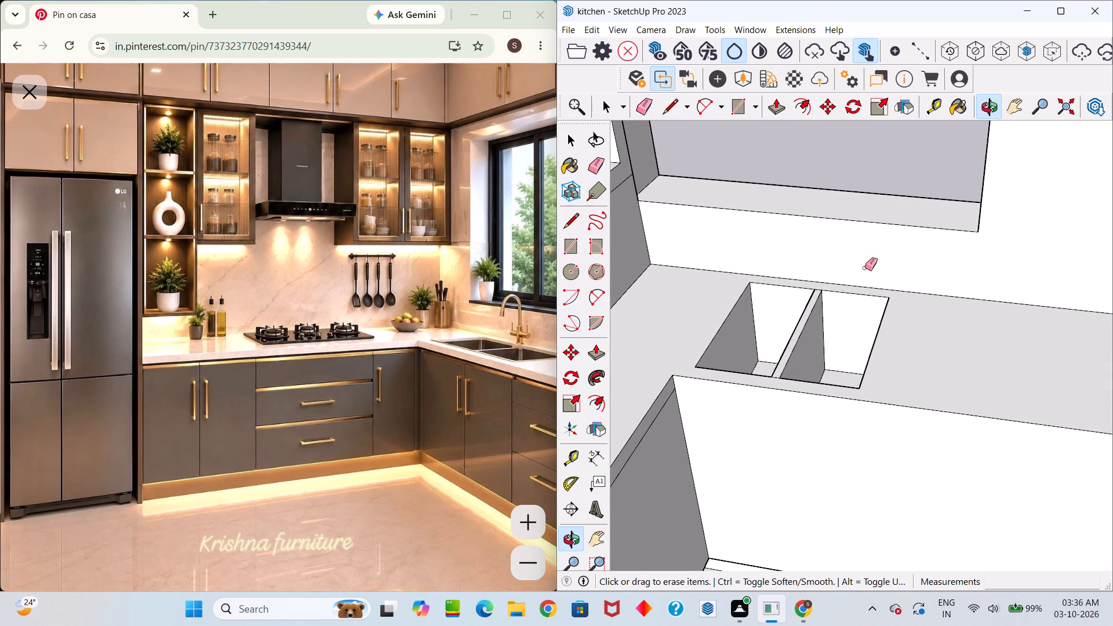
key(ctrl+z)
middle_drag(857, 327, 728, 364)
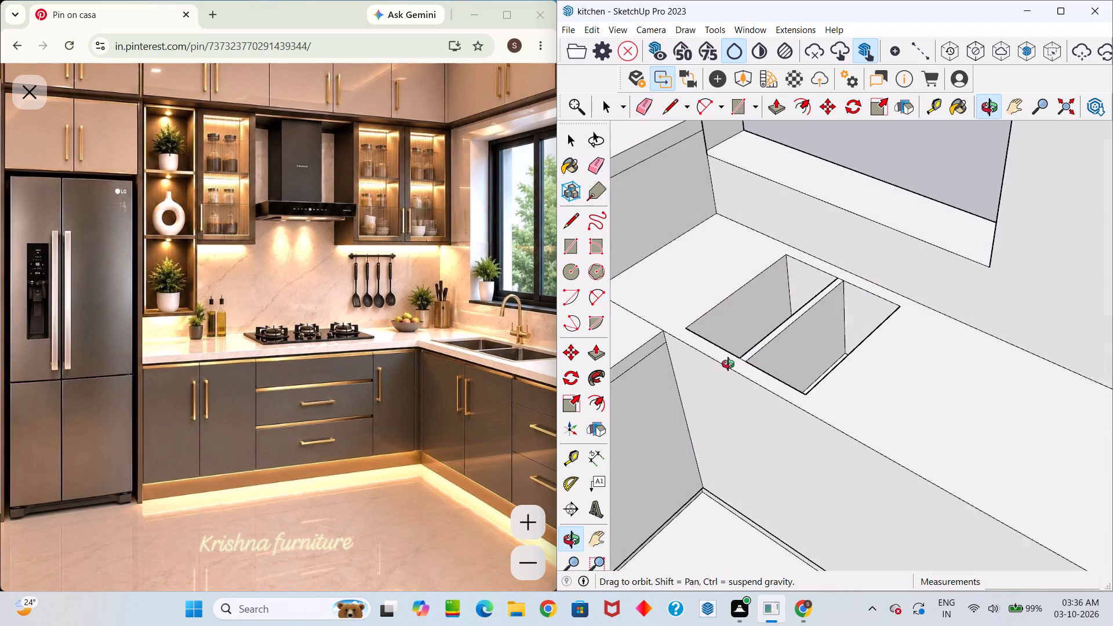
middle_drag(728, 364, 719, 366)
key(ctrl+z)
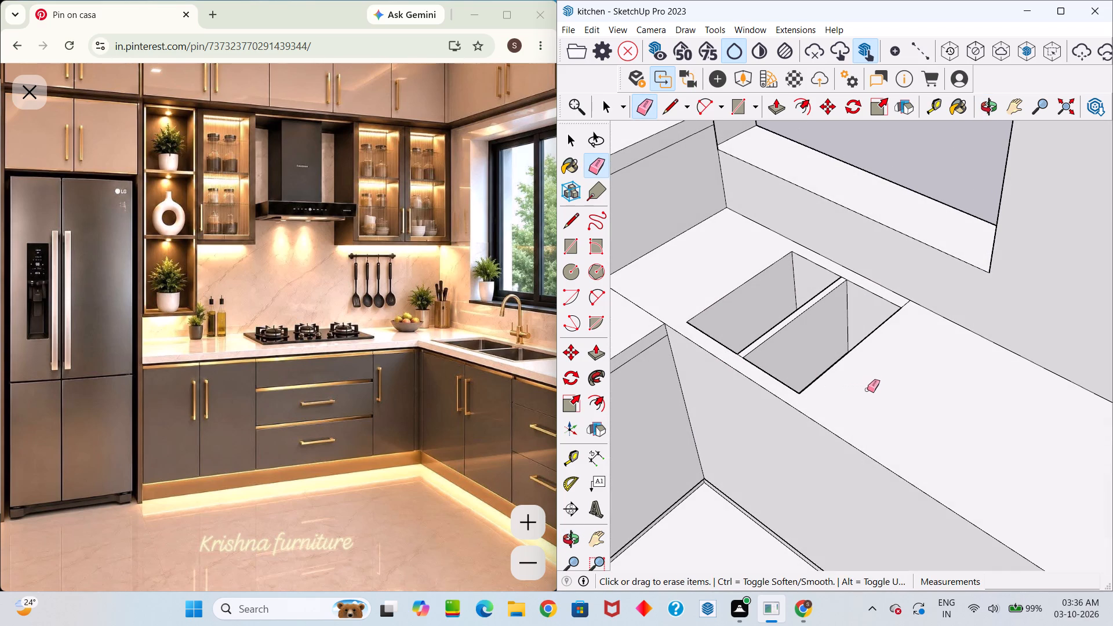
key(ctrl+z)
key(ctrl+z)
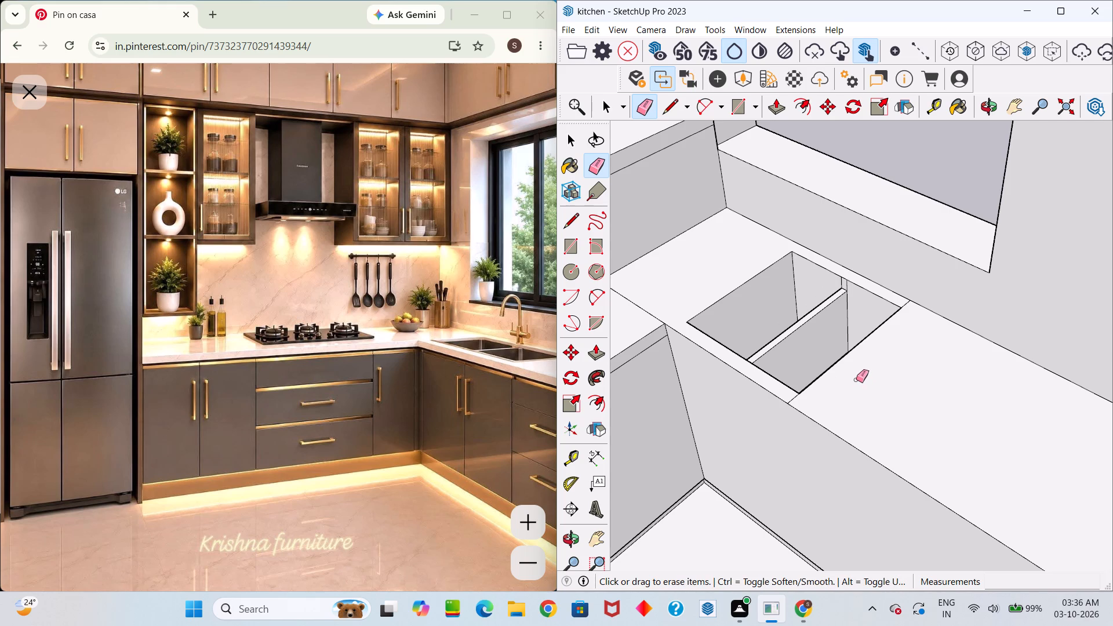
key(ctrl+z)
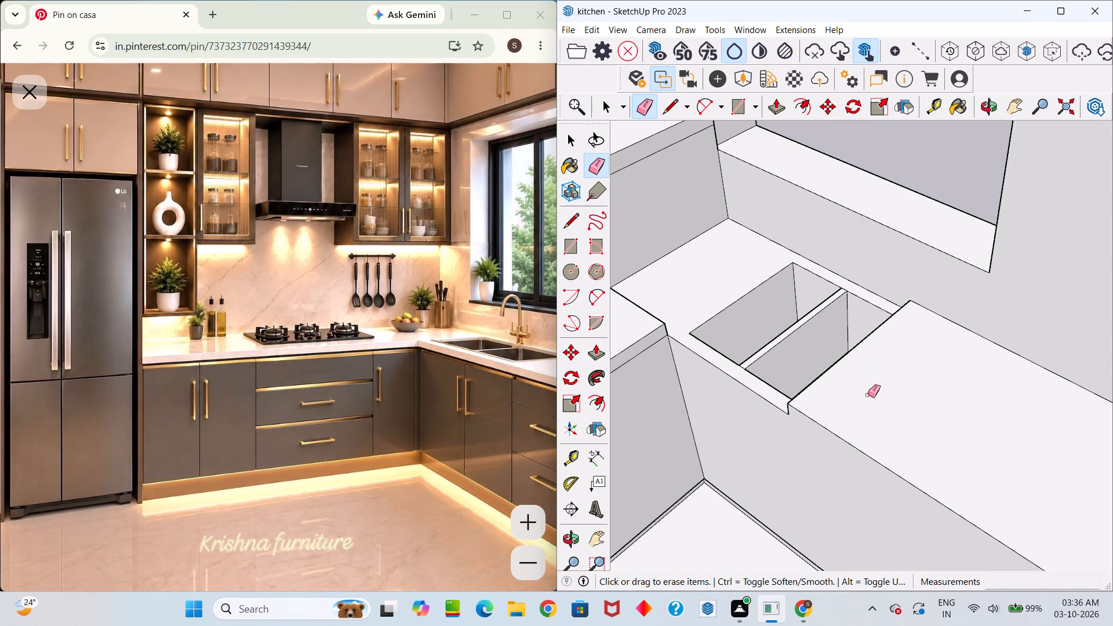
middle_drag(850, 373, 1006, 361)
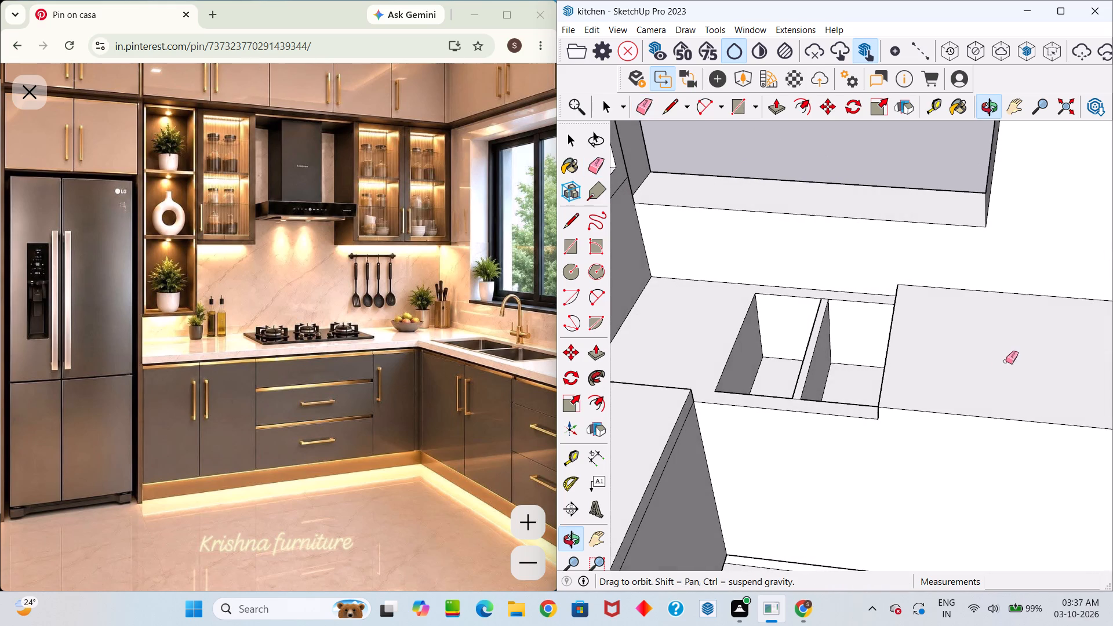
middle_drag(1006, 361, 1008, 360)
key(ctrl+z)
Push/Pull the countertop section beyond the sink up by 2" as a new starting face, keeping its base edges.
click(966, 387)
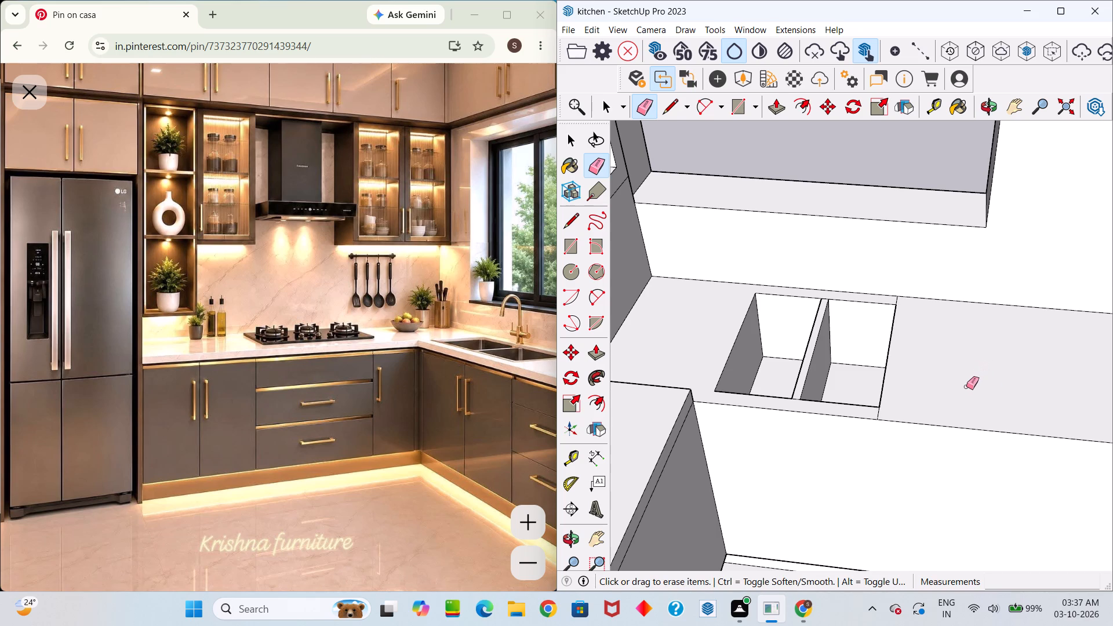
key(space)
click(966, 385)
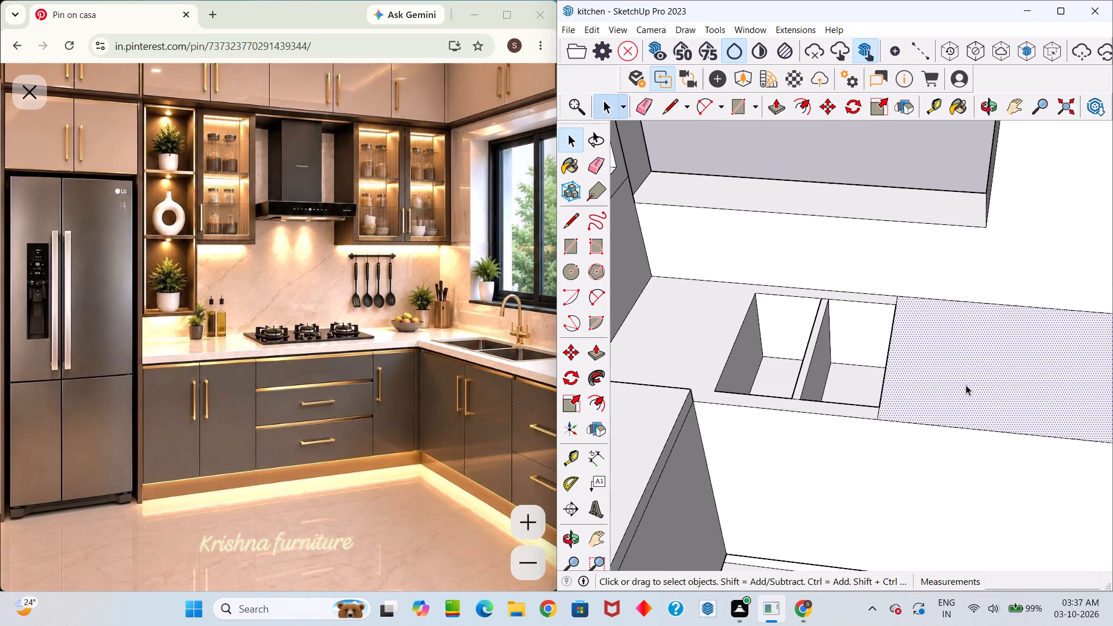
key(p)
click(961, 378)
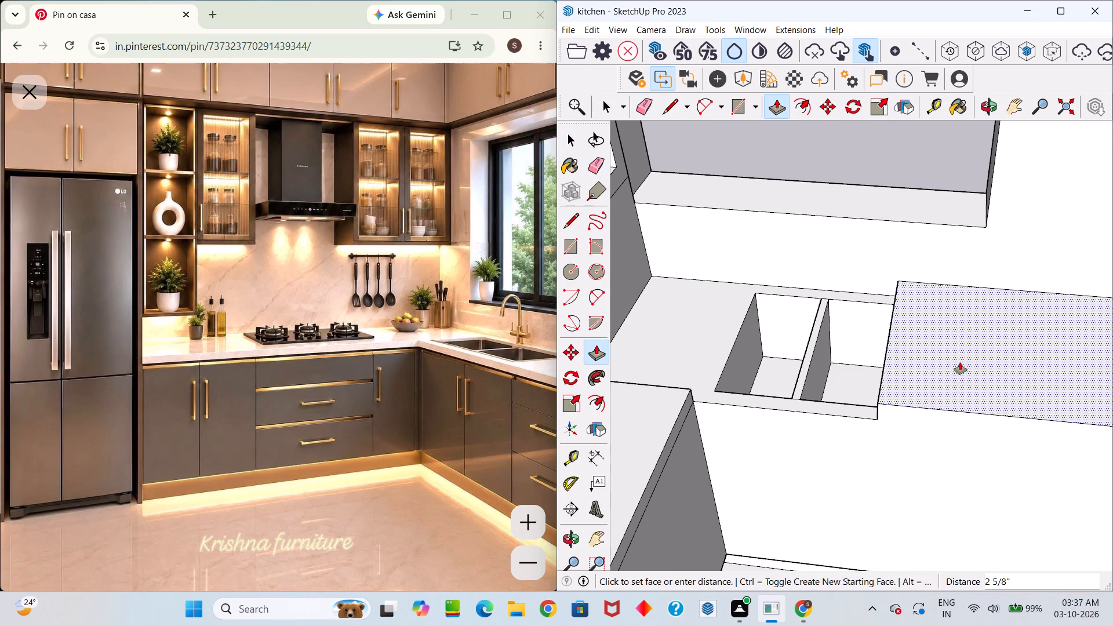
key(2)
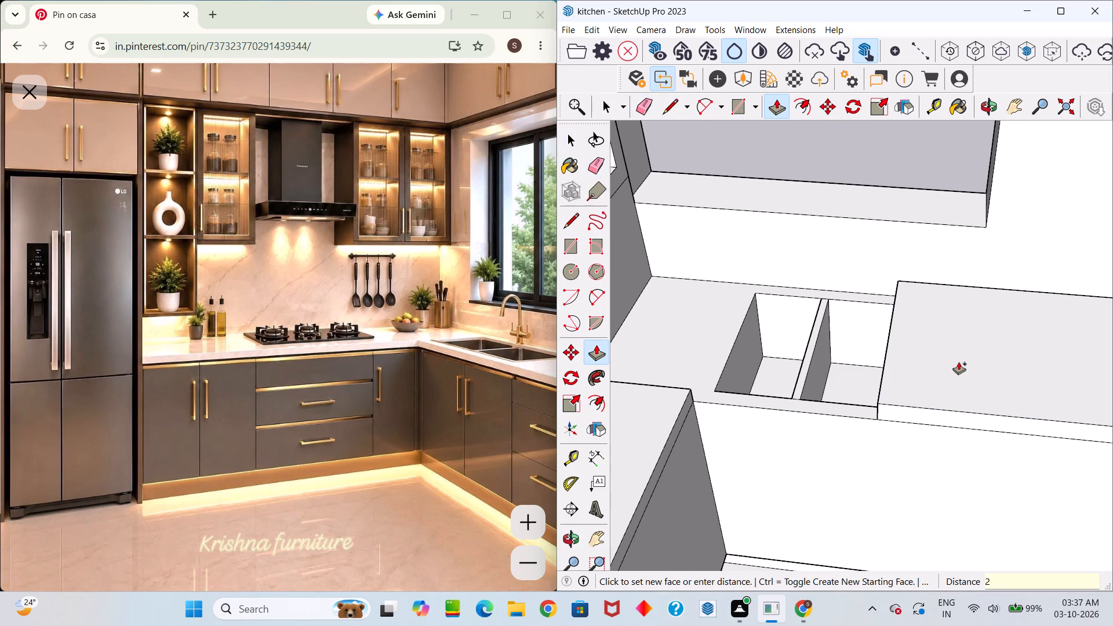
key(Return)
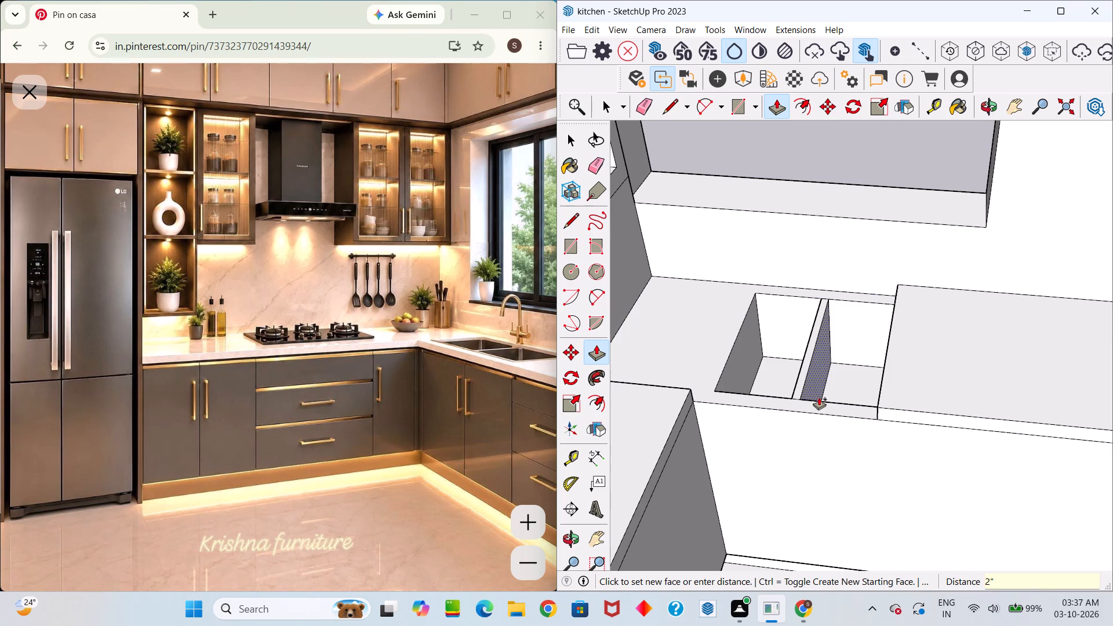
Push/Pull the countertop face around the sink up 2" as a new starting face, level with the section beyond.
click(816, 402)
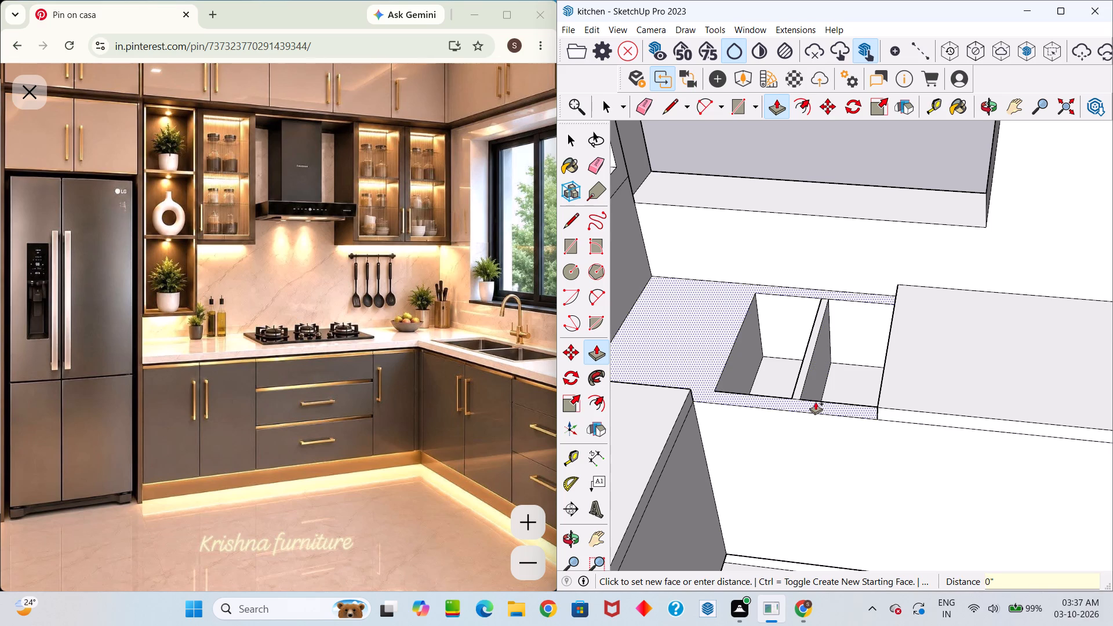
click(938, 410)
Erase the seam between the sink surround and the section beyond it on the front edge and near the wall.
middle_drag(921, 390, 703, 387)
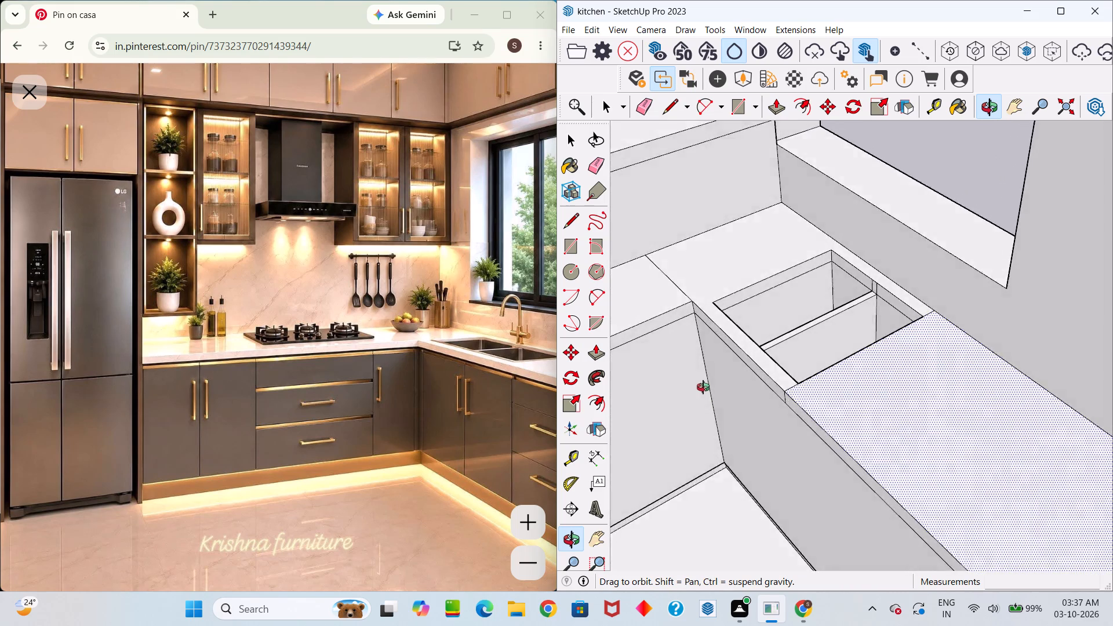
middle_drag(703, 387, 870, 310)
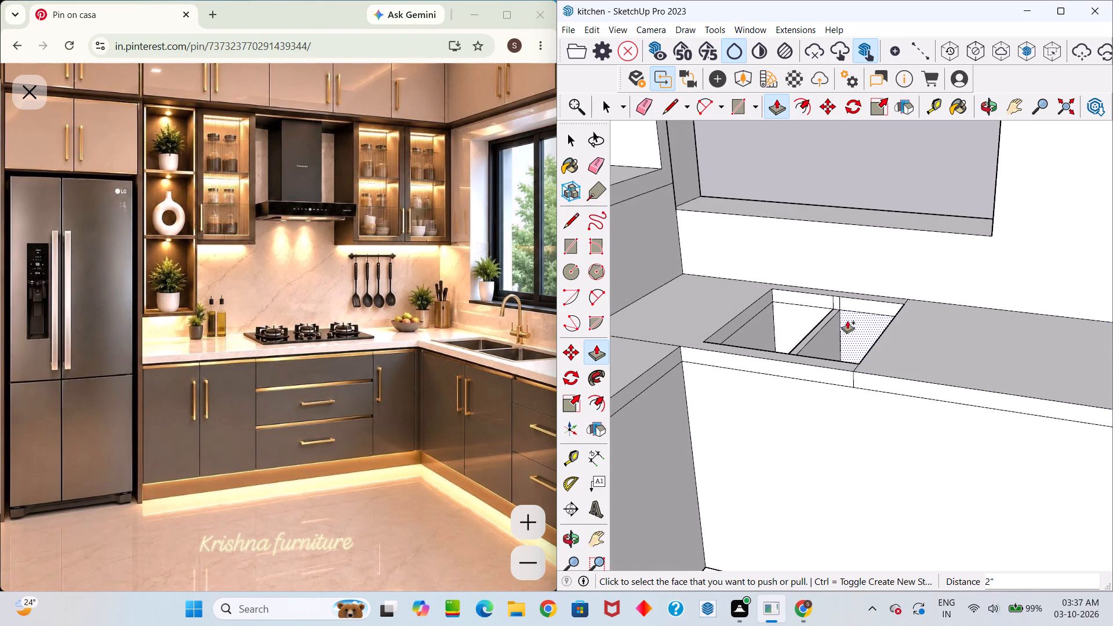
key(space)
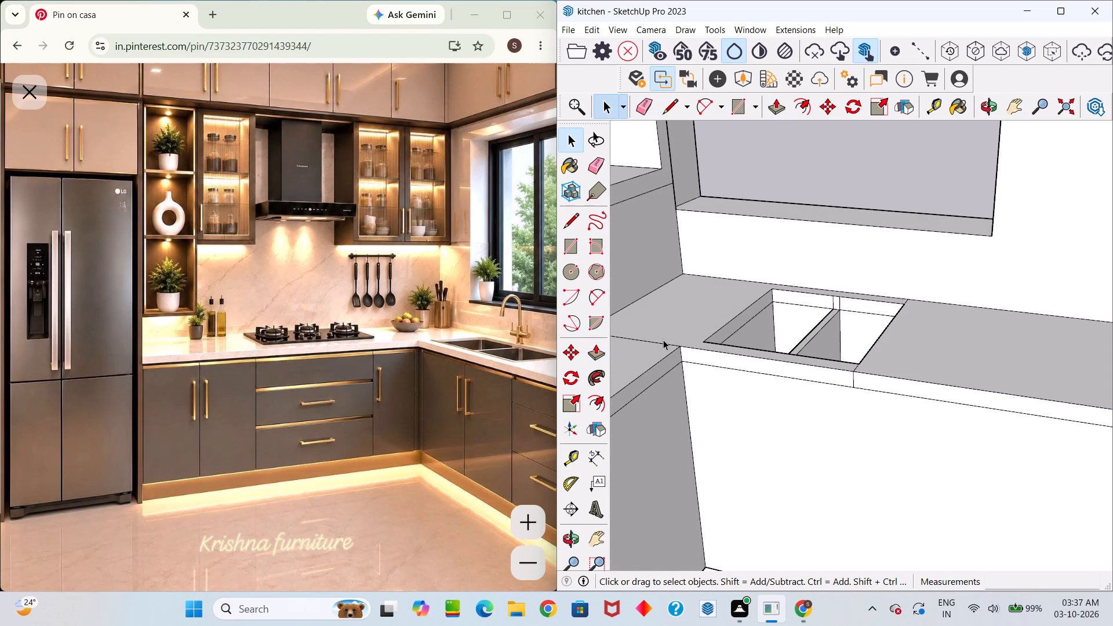
scroll(863, 367, up, 3)
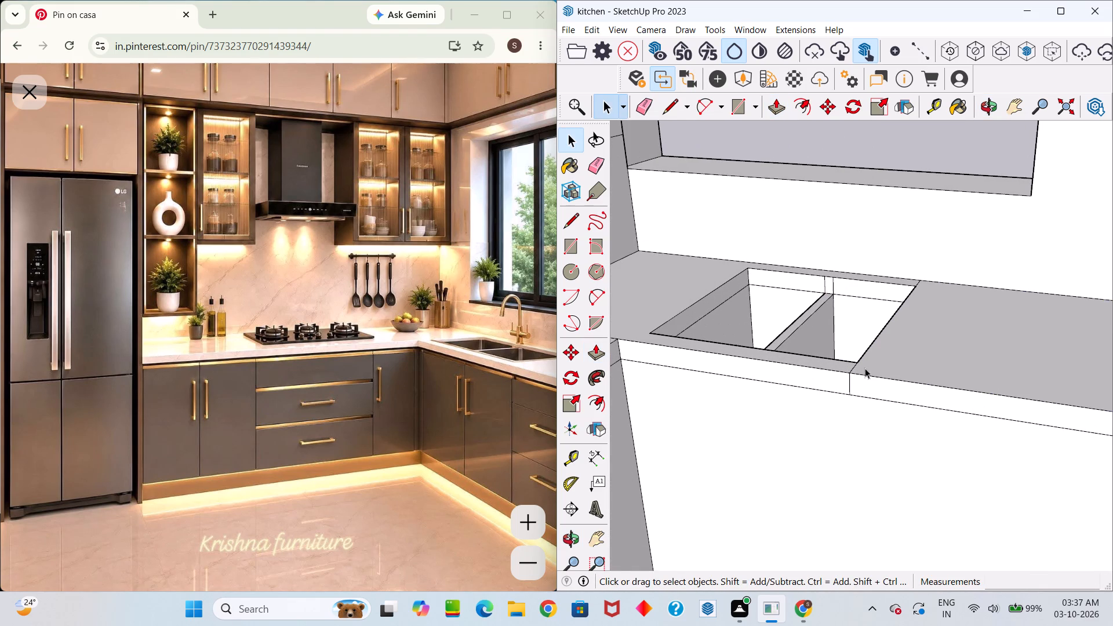
middle_drag(861, 378, 951, 351)
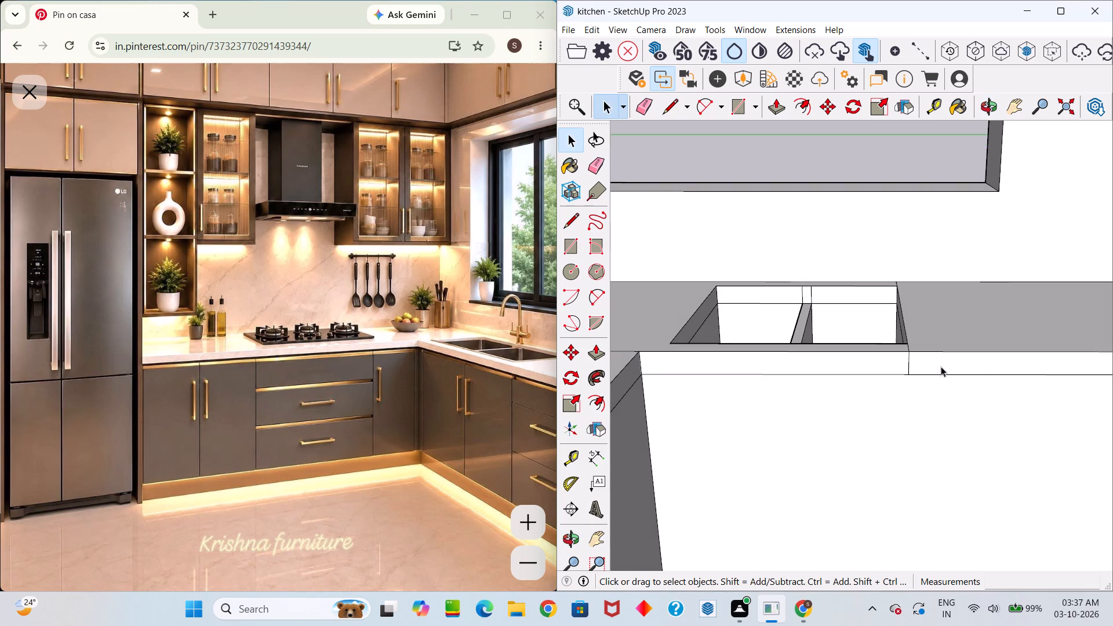
key(e)
drag(918, 365, 916, 364)
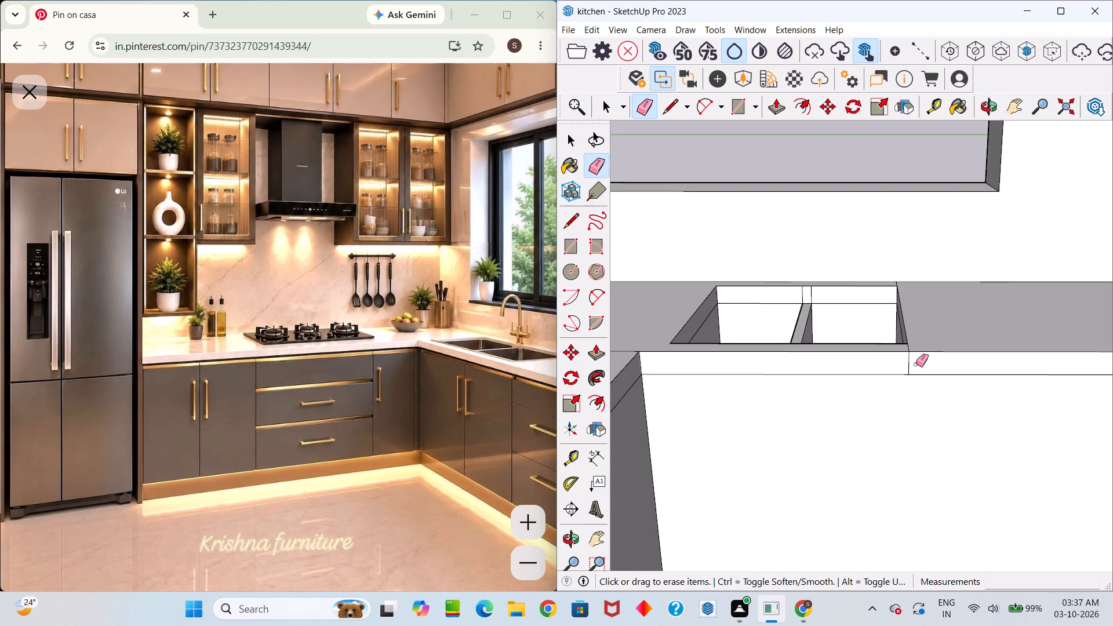
drag(916, 364, 908, 363)
middle_drag(925, 321, 843, 452)
scroll(921, 241, up, 3)
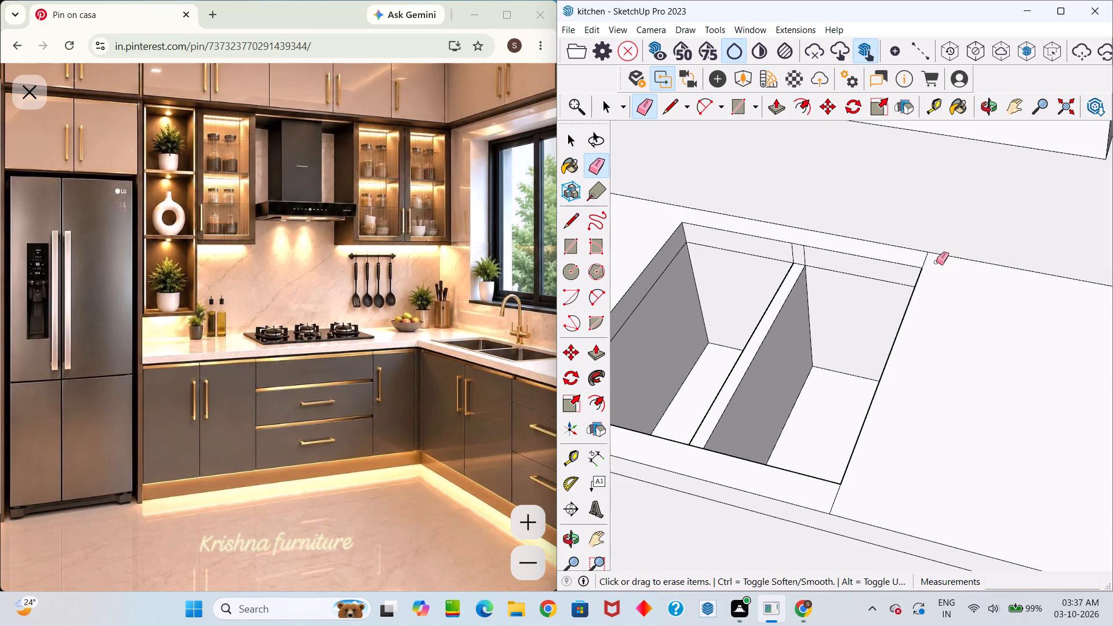
click(926, 261)
scroll(905, 256, down, 3)
middle_drag(916, 286, 962, 409)
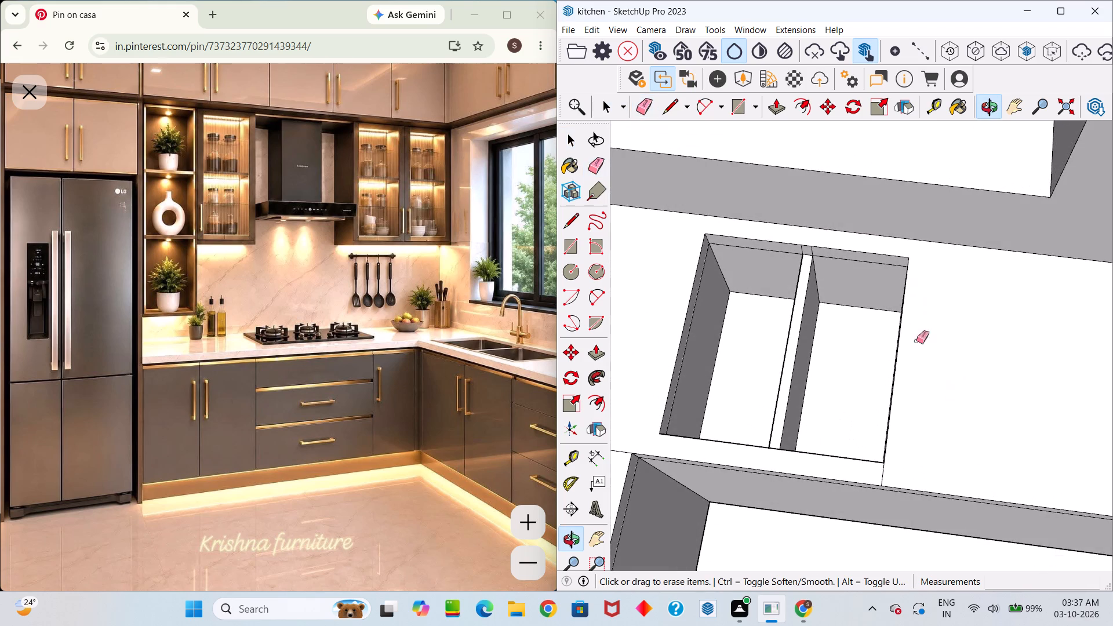
Erase the two short vertical edges above the bowl divider on the sink cutout's wall-side inner face.
scroll(861, 286, up, 4)
scroll(810, 242, up, 5)
drag(744, 238, 792, 231)
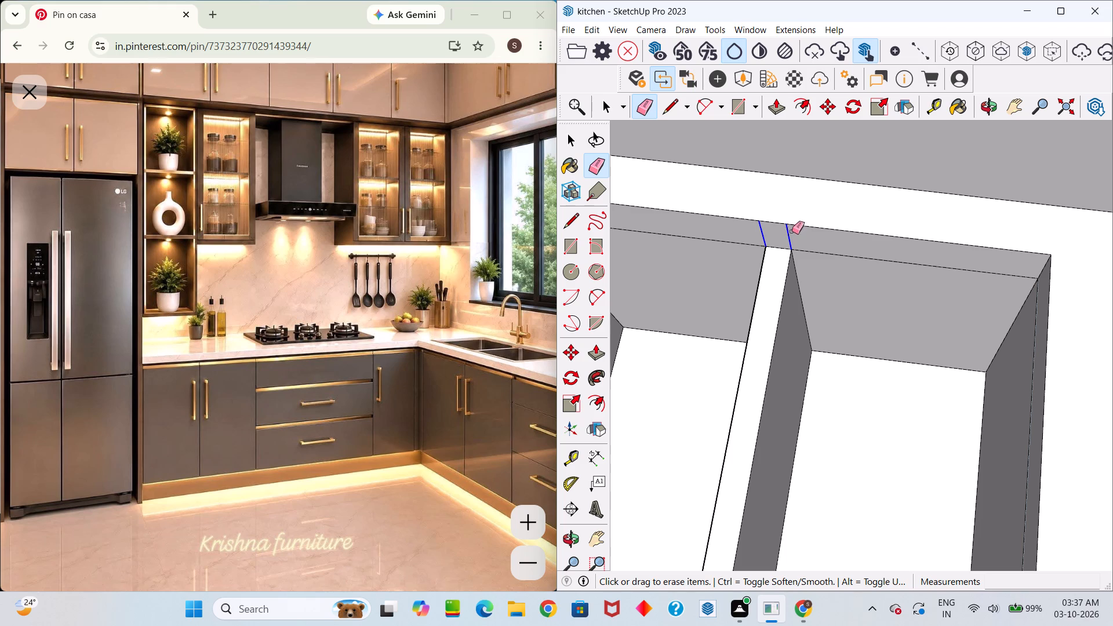
Erase the horizontal seam lines on the sink cutout's wall-side inner face and on its adjoining end face.
drag(792, 231, 793, 233)
click(824, 253)
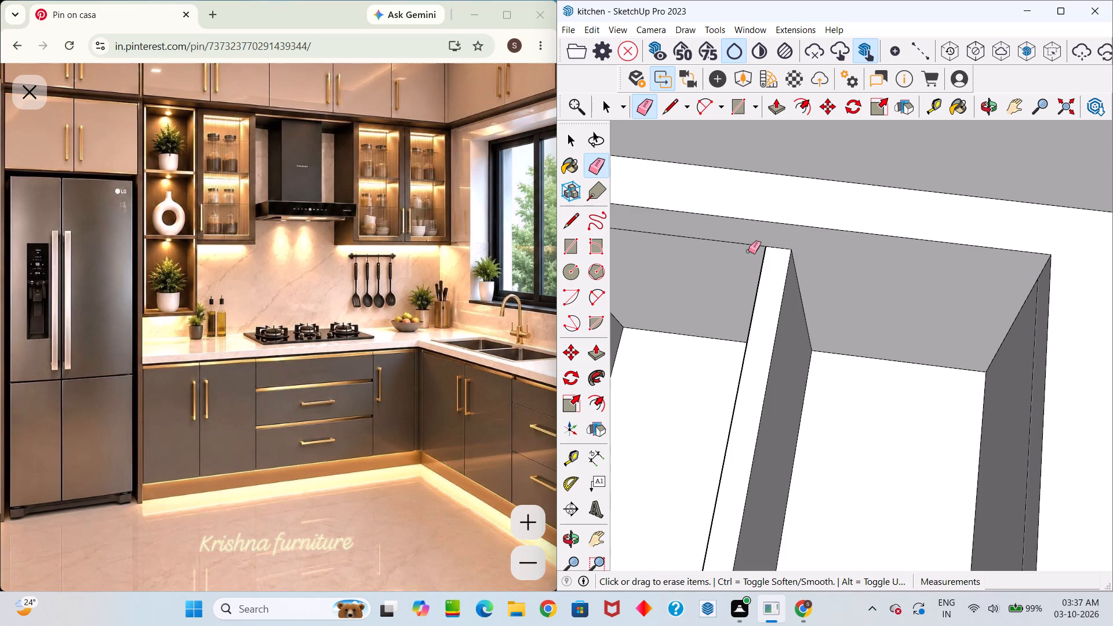
drag(747, 250, 748, 242)
scroll(759, 249, down, 11)
middle_drag(743, 280, 671, 287)
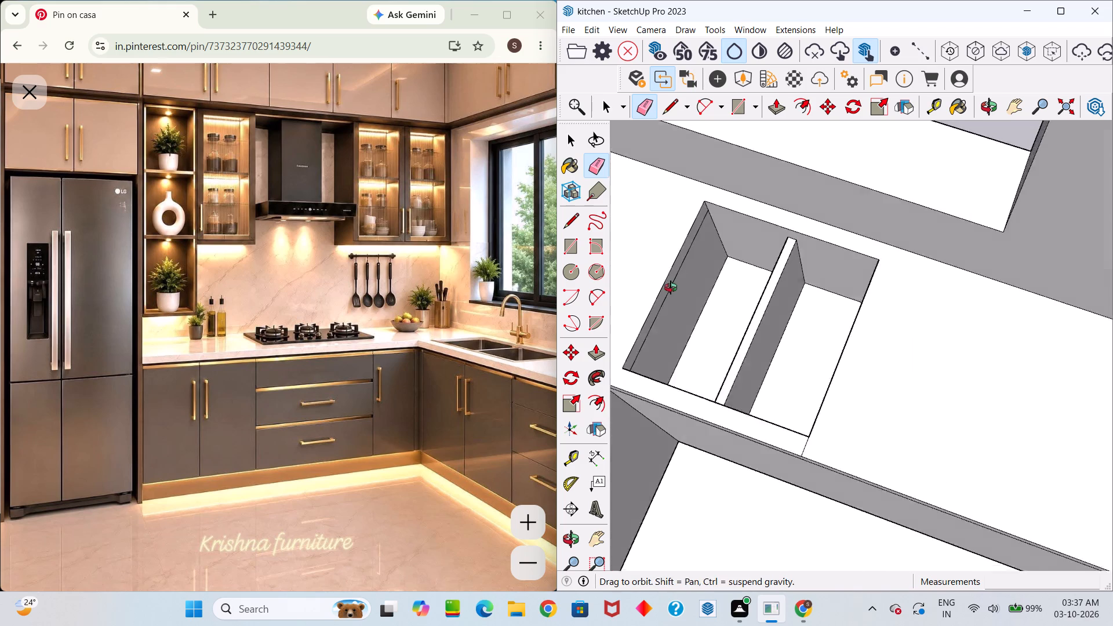
middle_drag(671, 287, 606, 286)
scroll(675, 291, up, 8)
click(654, 267)
Erase the horizontal seam above one bowl on the sink cutout's front-side inner face.
scroll(655, 267, down, 4)
middle_drag(702, 311, 414, 301)
scroll(693, 206, up, 3)
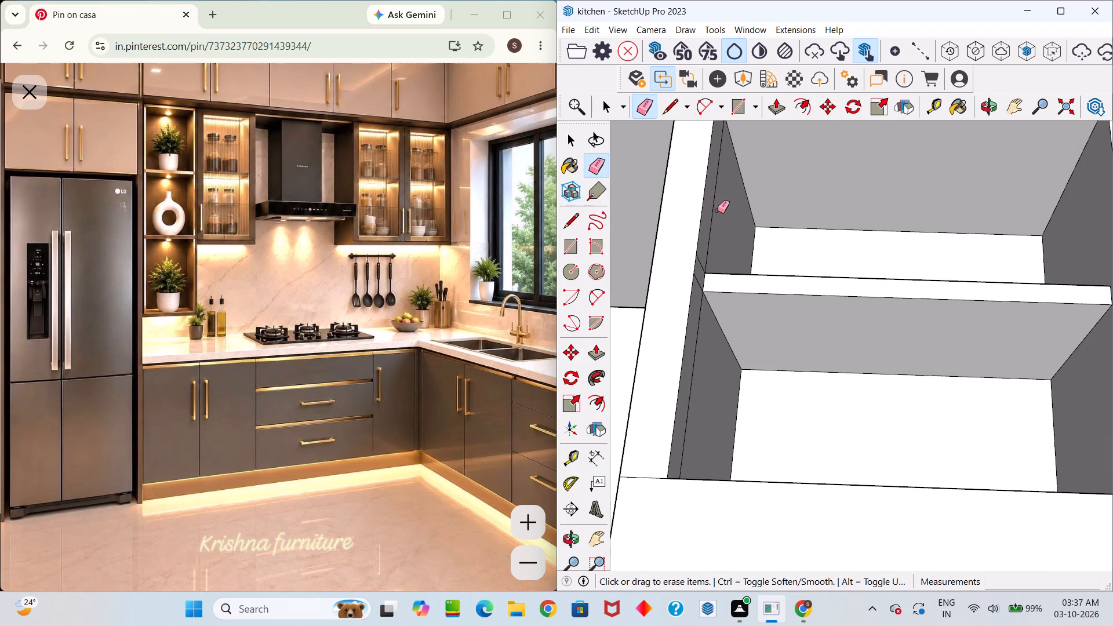
click(716, 209)
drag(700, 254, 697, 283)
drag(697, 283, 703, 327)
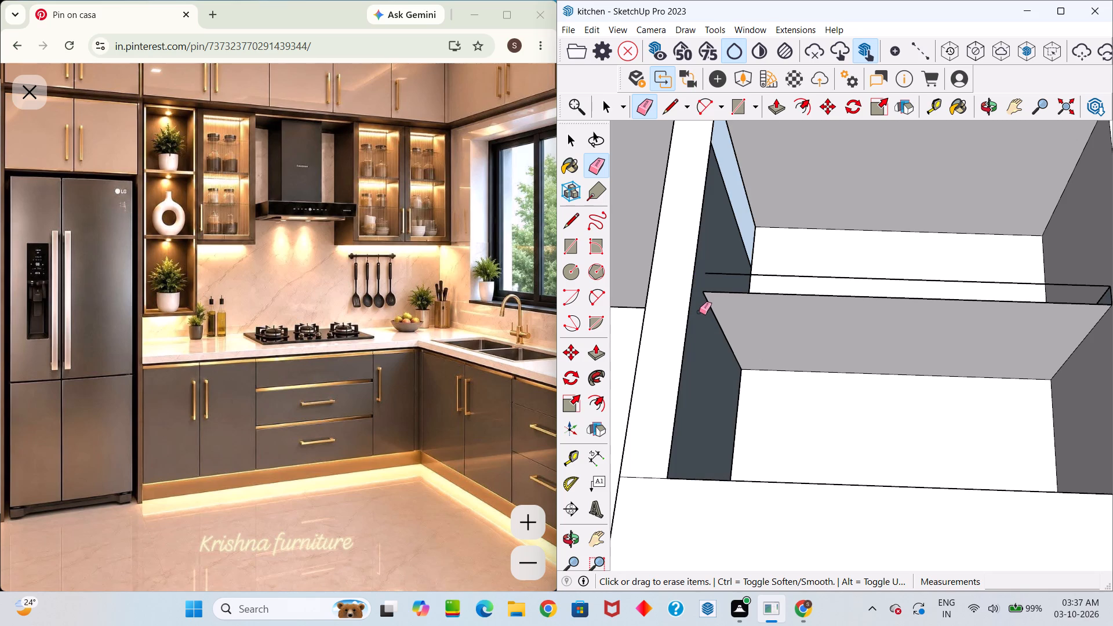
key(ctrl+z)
Erase the two short vertical edges at the bowl divider and the remaining horizontal seam on the front-side inner face.
scroll(696, 278, up, 10)
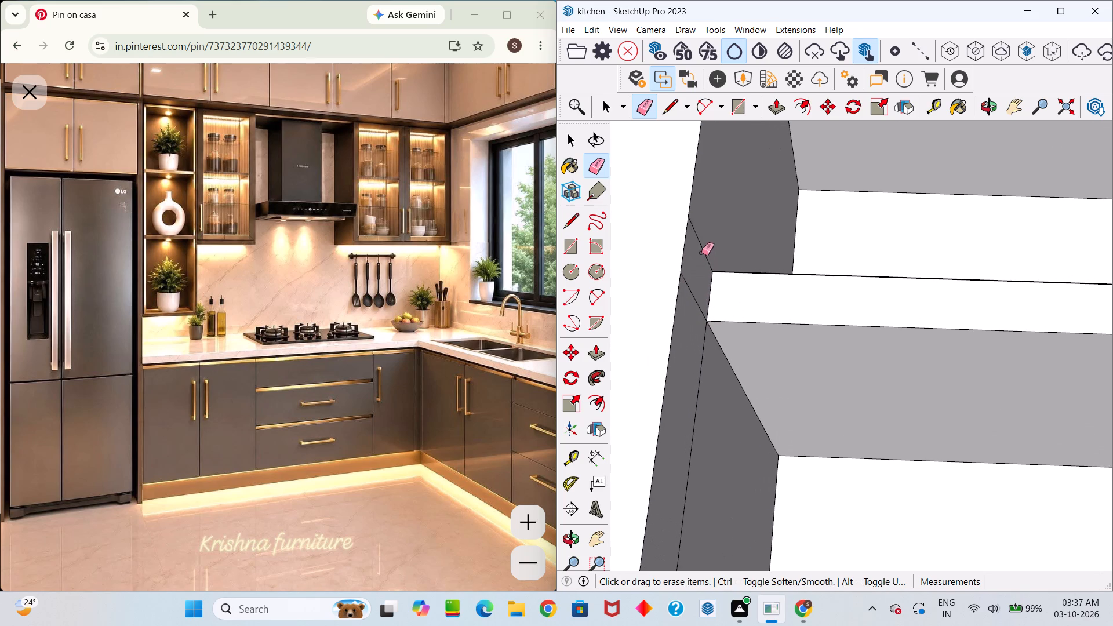
drag(701, 253, 704, 244)
click(690, 291)
click(701, 354)
scroll(699, 314, down, 18)
scroll(701, 286, up, 10)
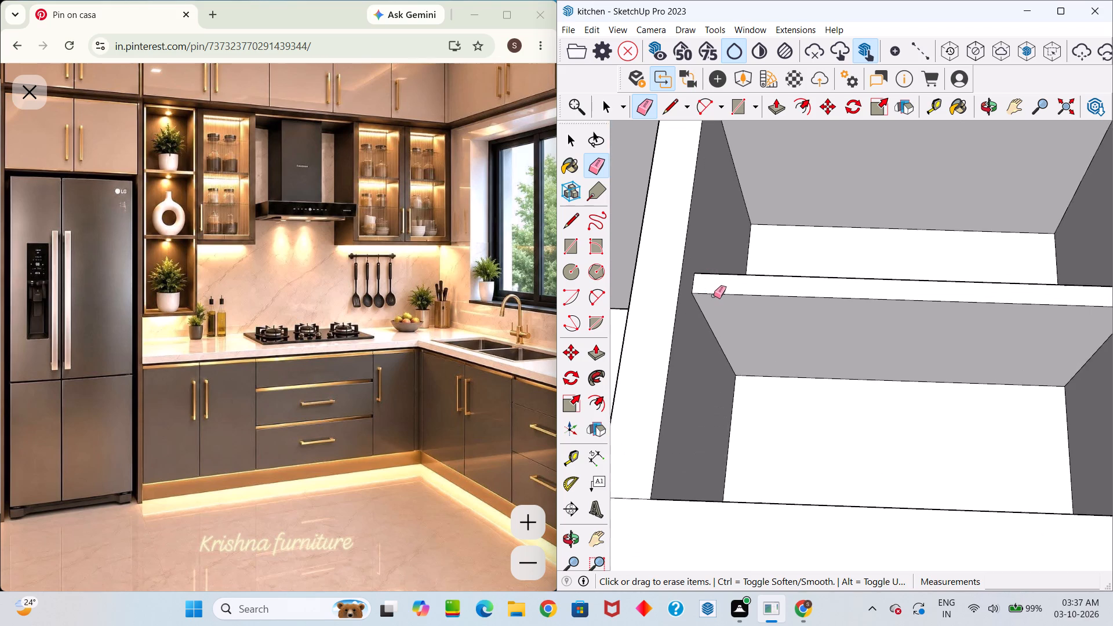
Push/Pull the top face of the divider between the sink bowls up 2" to the countertop level.
middle_drag(714, 296, 931, 251)
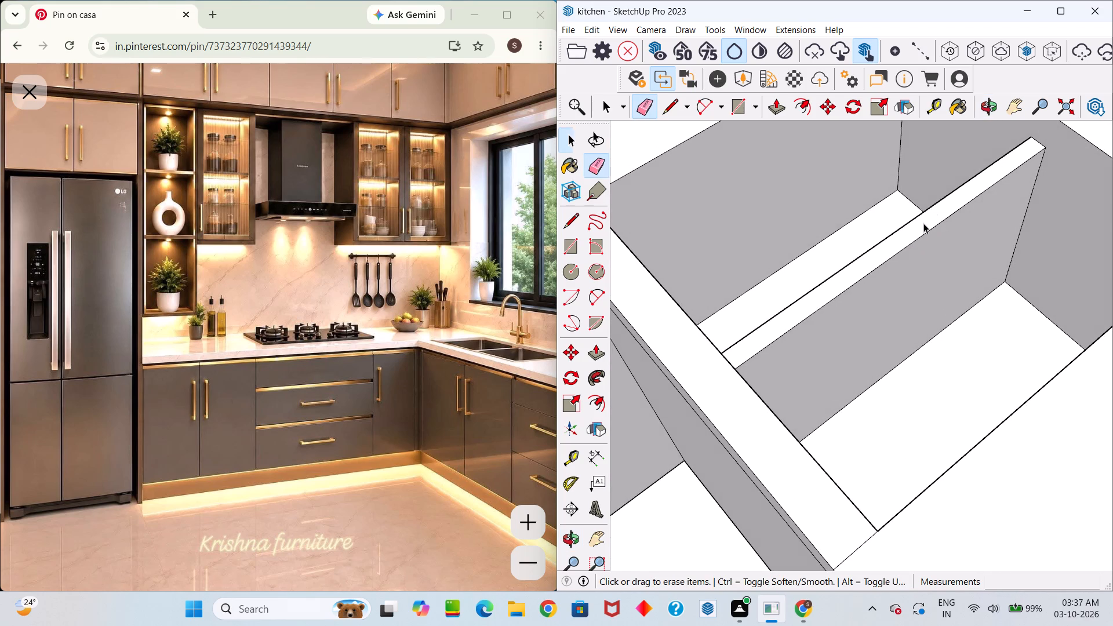
key(space)
click(923, 222)
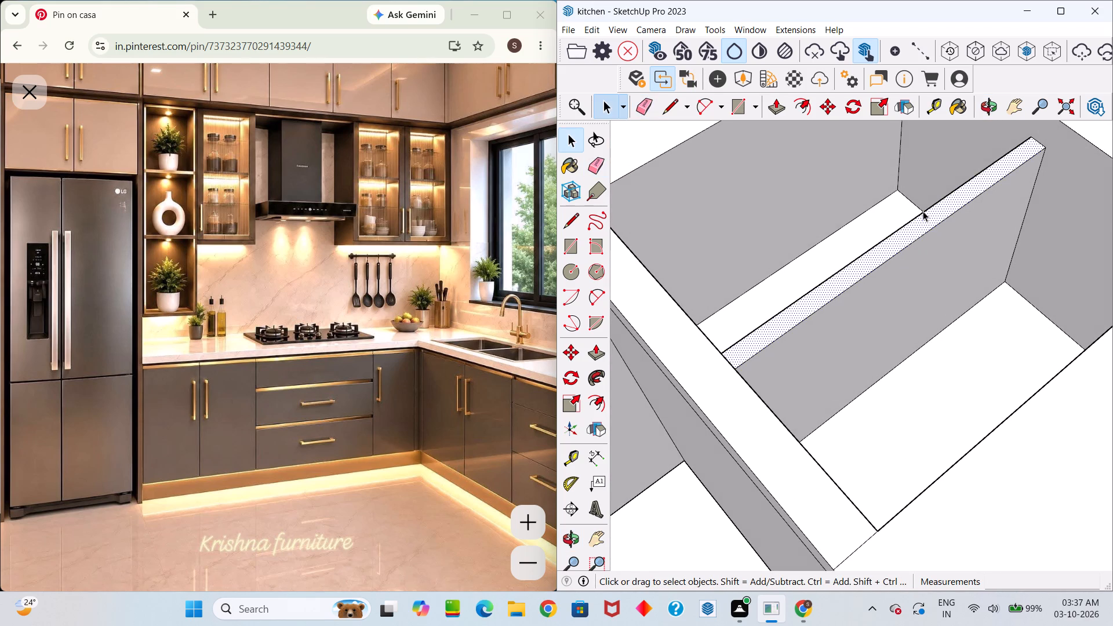
key(p)
click(922, 210)
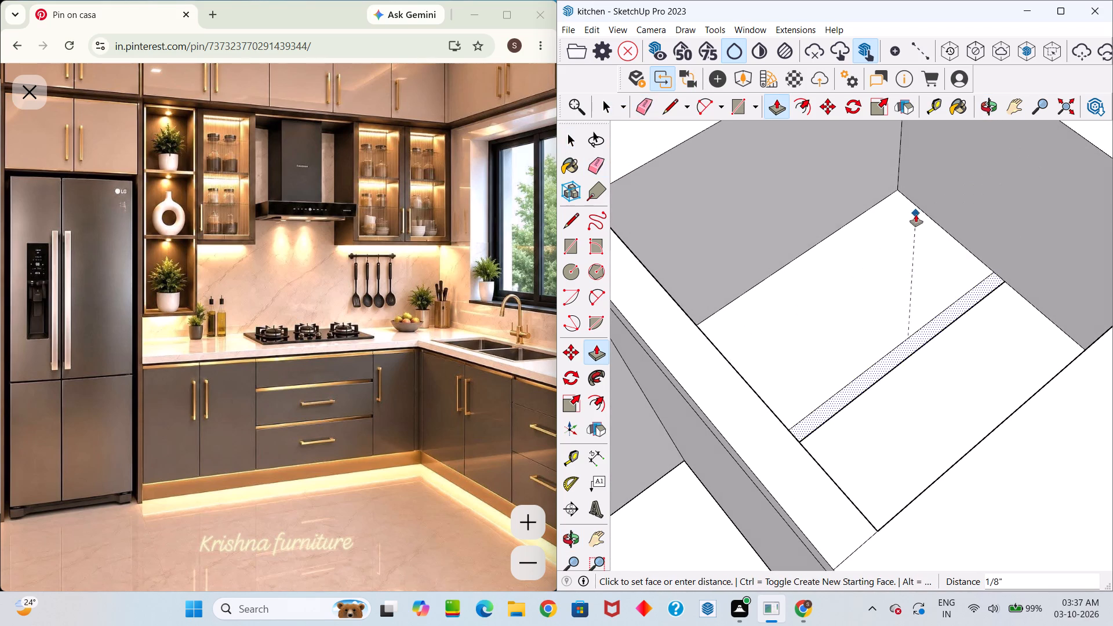
click(677, 359)
Erase the seam line crossing the countertop surface at the L-shaped counter's inner corner.
scroll(688, 352, down, 12)
middle_drag(715, 355, 1011, 294)
scroll(1014, 308, up, 1)
scroll(932, 350, down, 11)
middle_drag(911, 402, 685, 385)
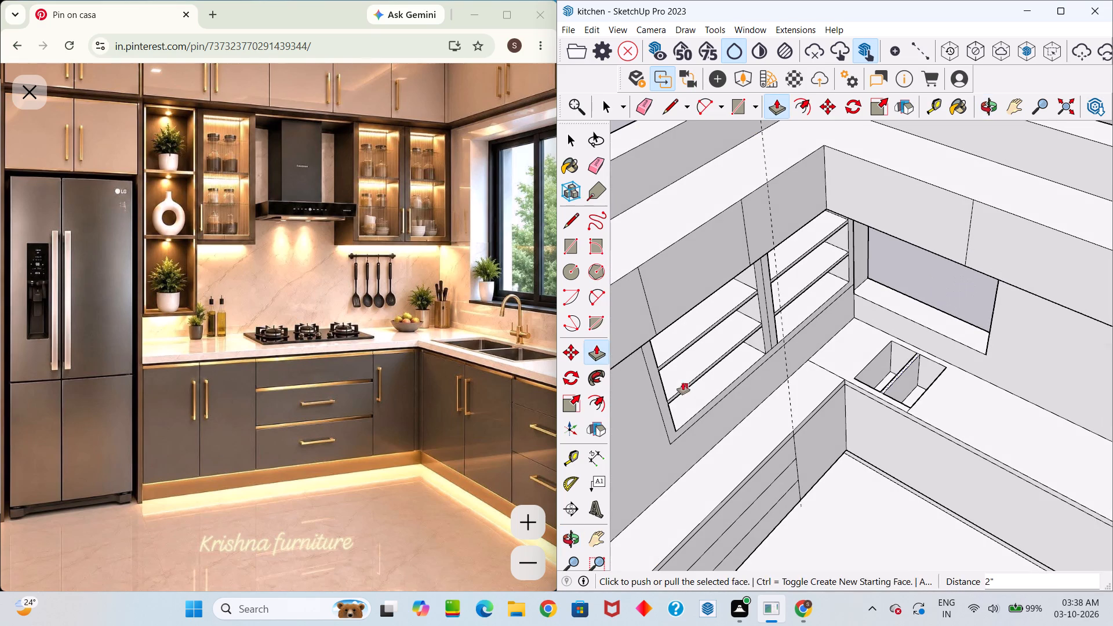
key(space)
scroll(793, 379, up, 10)
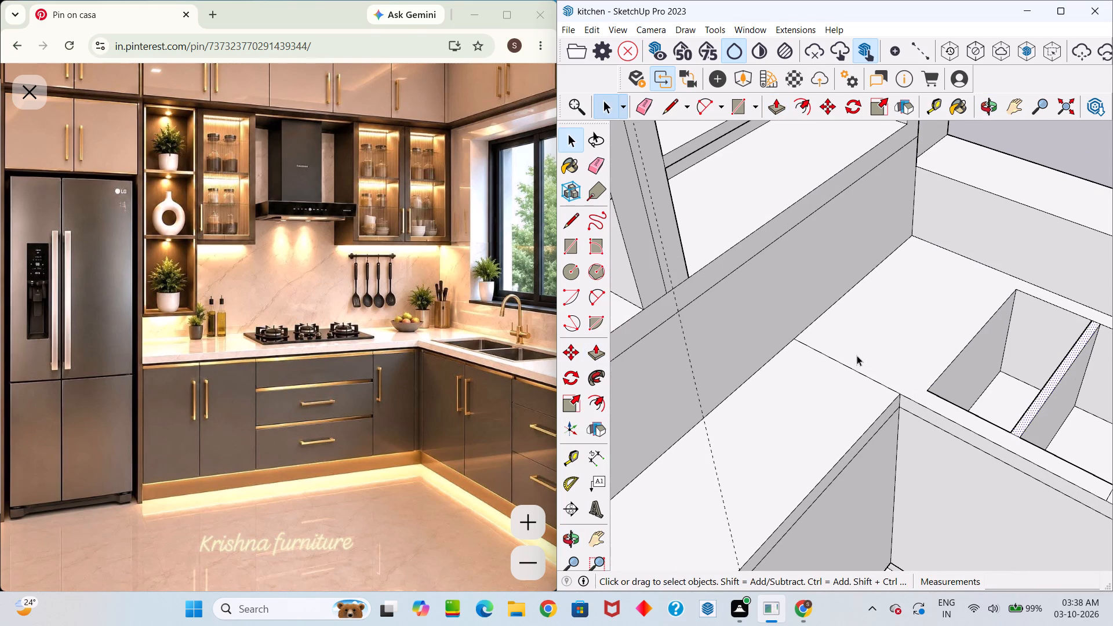
key(e)
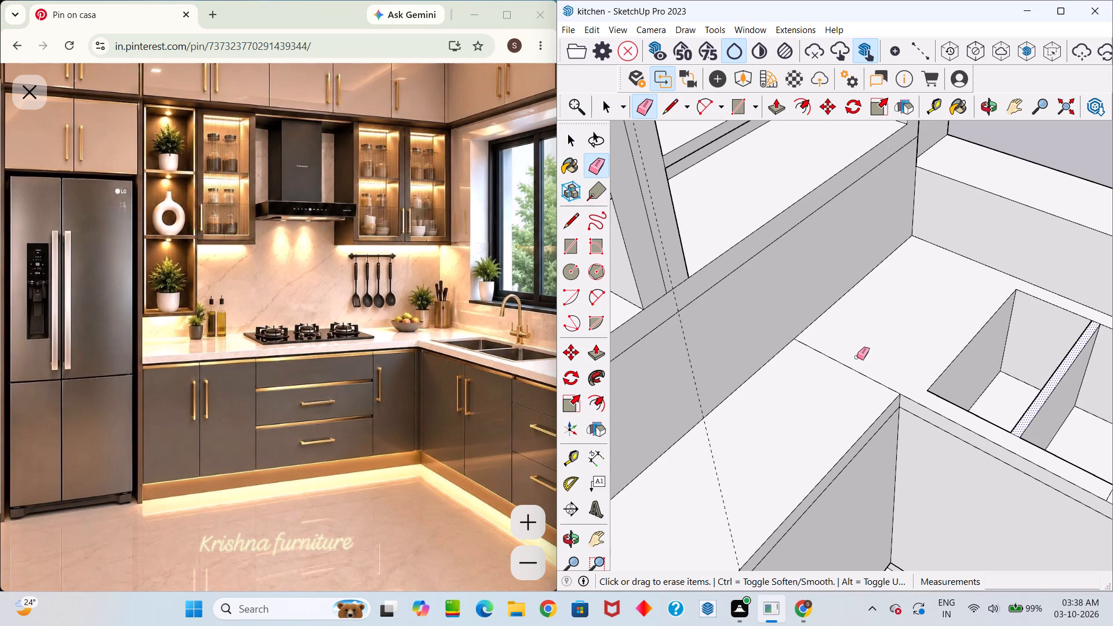
drag(857, 369, 856, 376)
Push/Pull the countertop's front edge outward 1" on the section beside the inner corner and on the adjoining section above the drawers.
scroll(856, 374, down, 5)
middle_drag(897, 434, 812, 381)
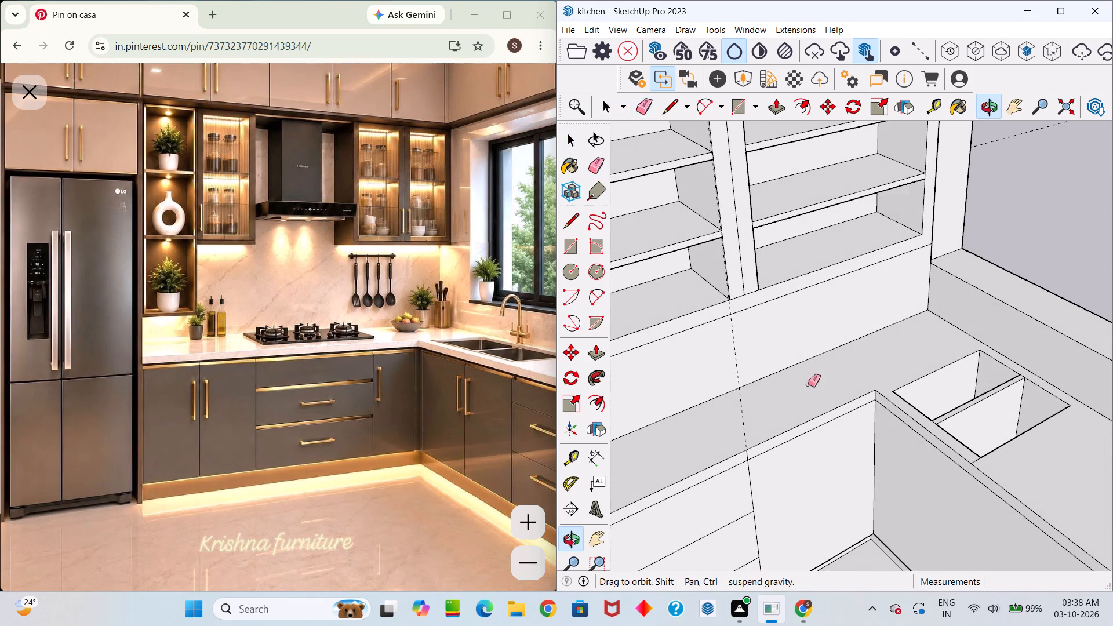
key(space)
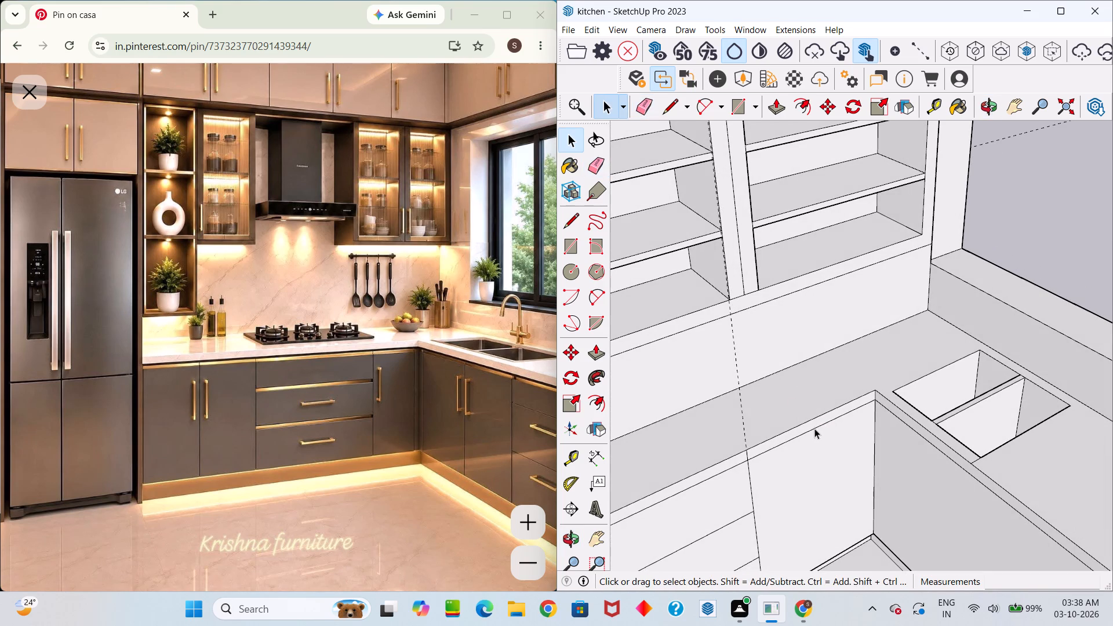
click(814, 424)
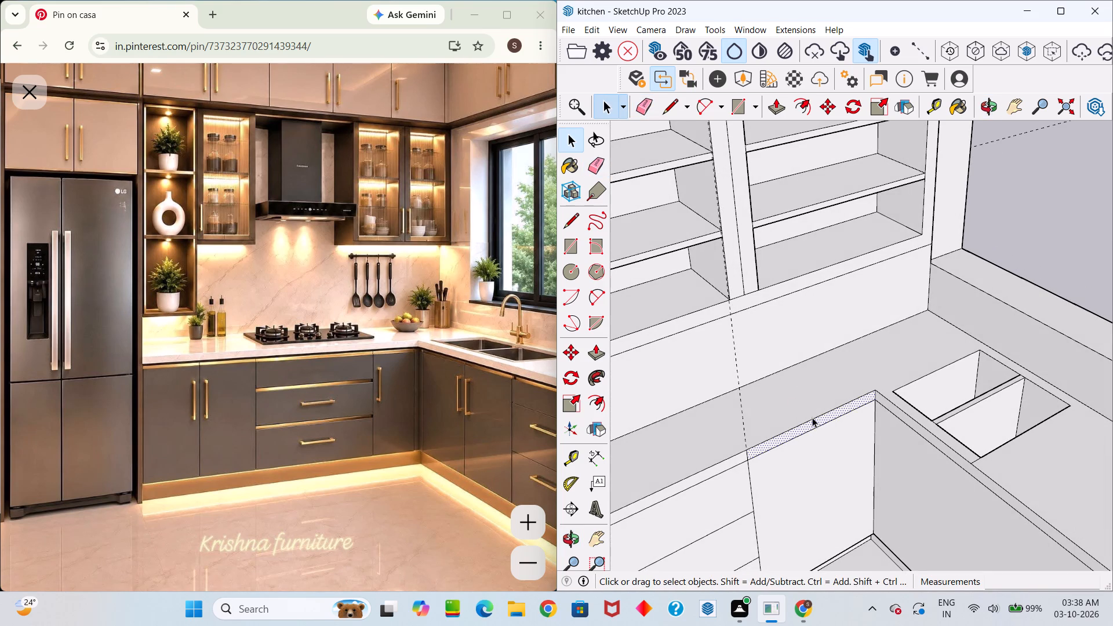
key(p)
click(812, 417)
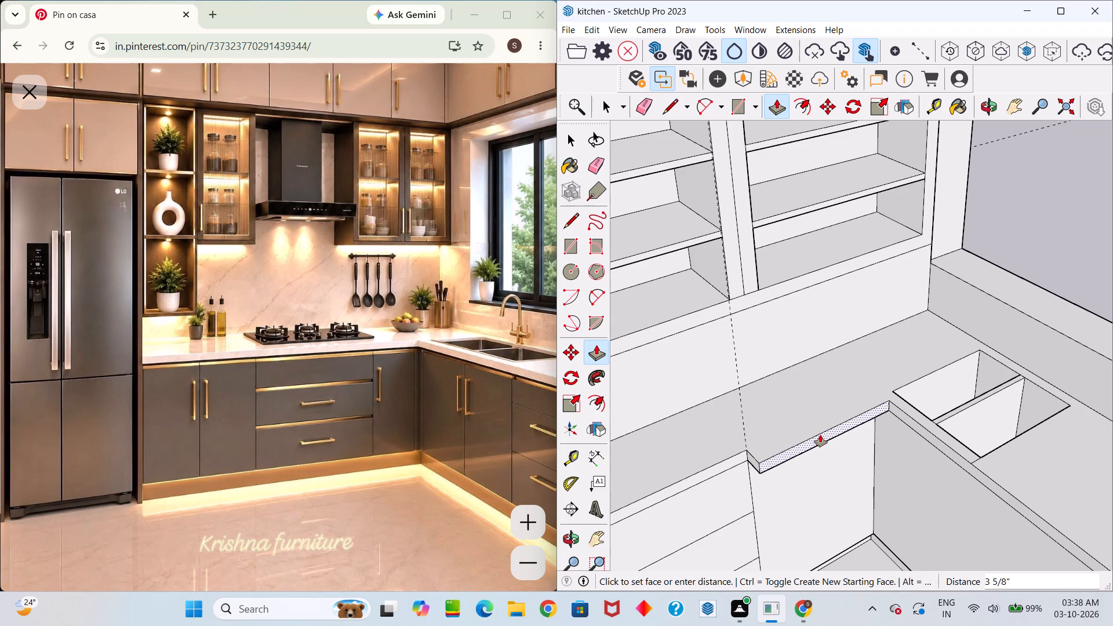
key(1)
key(Return)
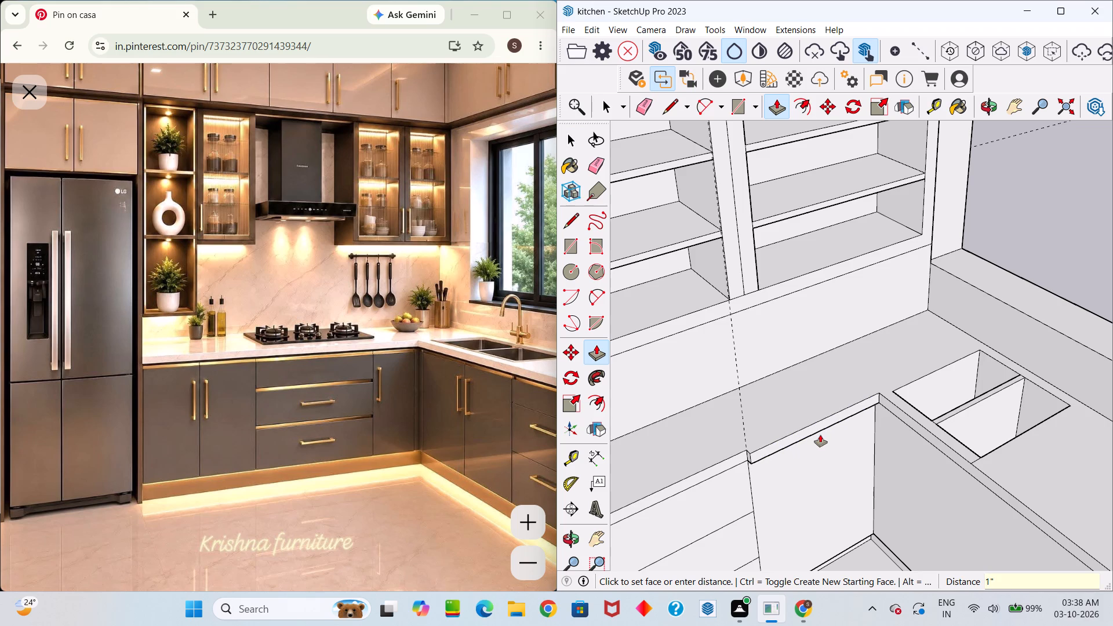
scroll(711, 463, up, 8)
double_click(715, 471)
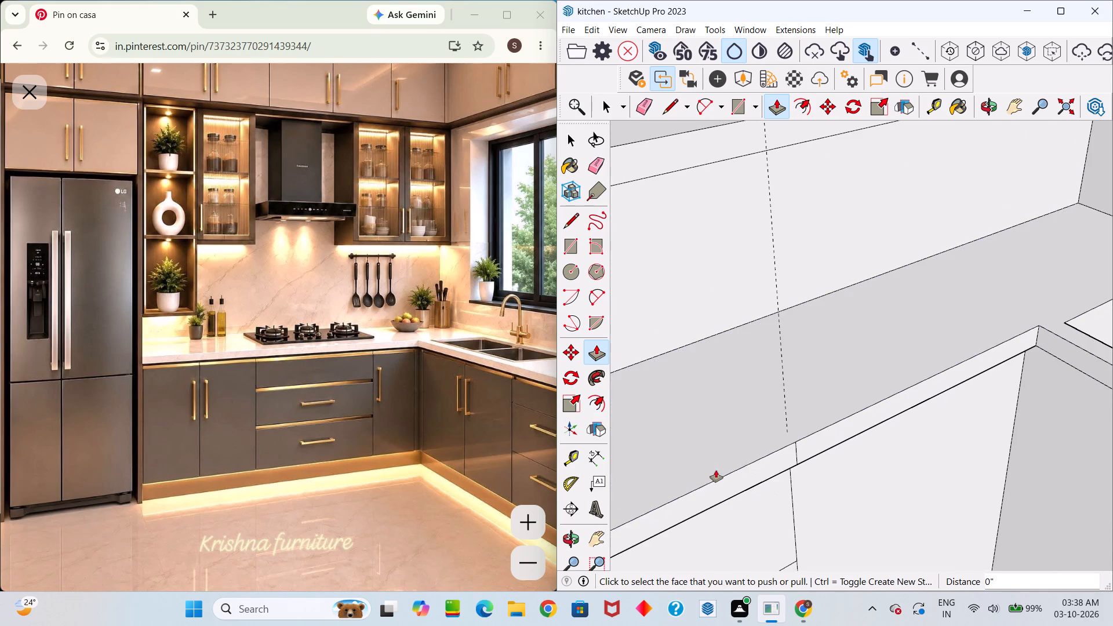
Push/Pull the front edge of the countertop's sink run outward by the same 1".
scroll(747, 447, down, 9)
scroll(1020, 483, up, 4)
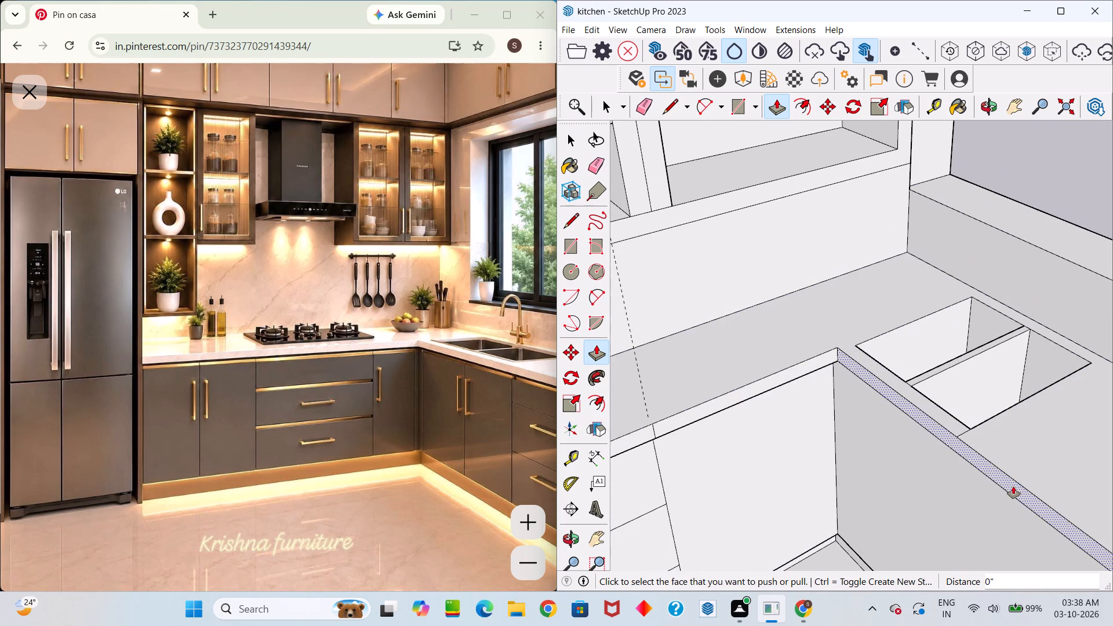
double_click(1013, 486)
Push/Pull the two remaining front-edge sections between the drawers and the counter's free end outward by the same 1".
scroll(1010, 488, down, 14)
middle_drag(982, 478, 844, 471)
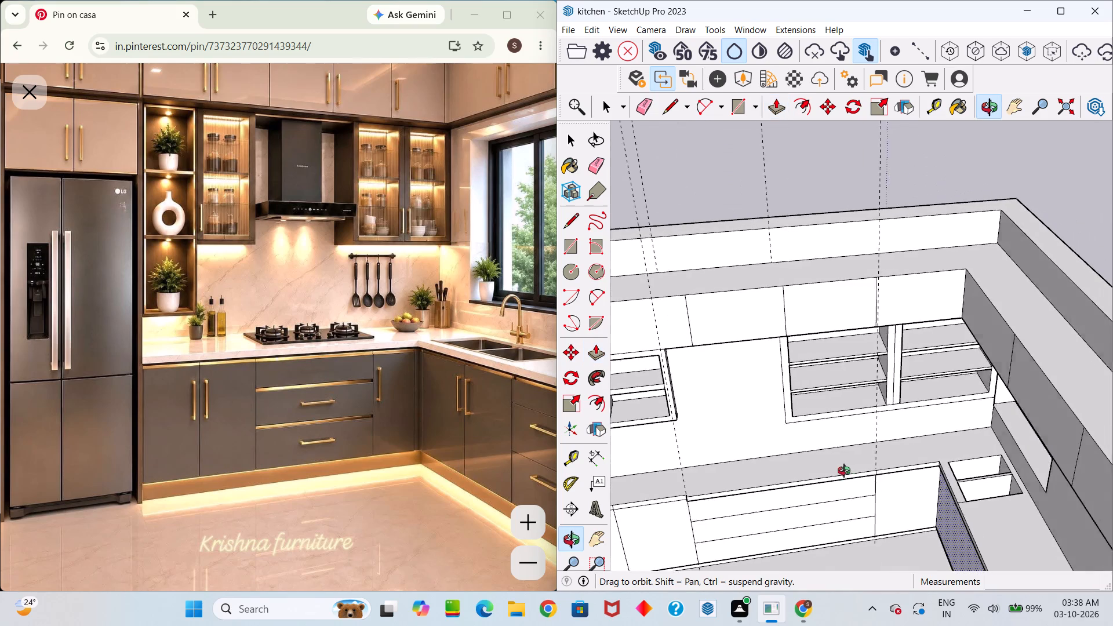
middle_drag(844, 471, 843, 471)
scroll(617, 496, up, 9)
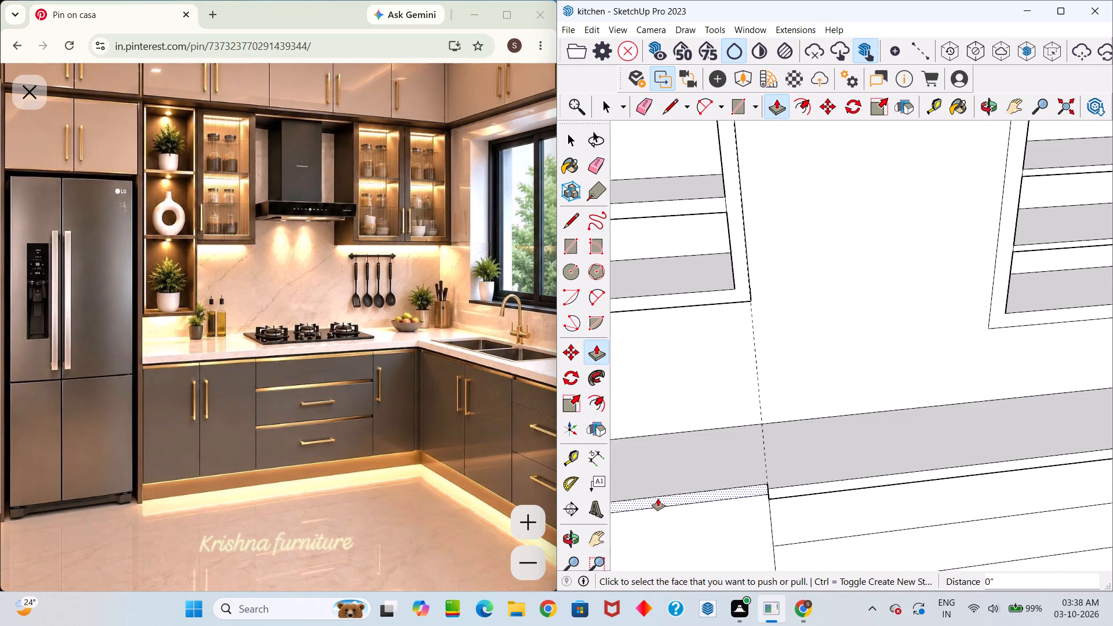
double_click(658, 498)
scroll(658, 498, down, 14)
scroll(628, 494, up, 6)
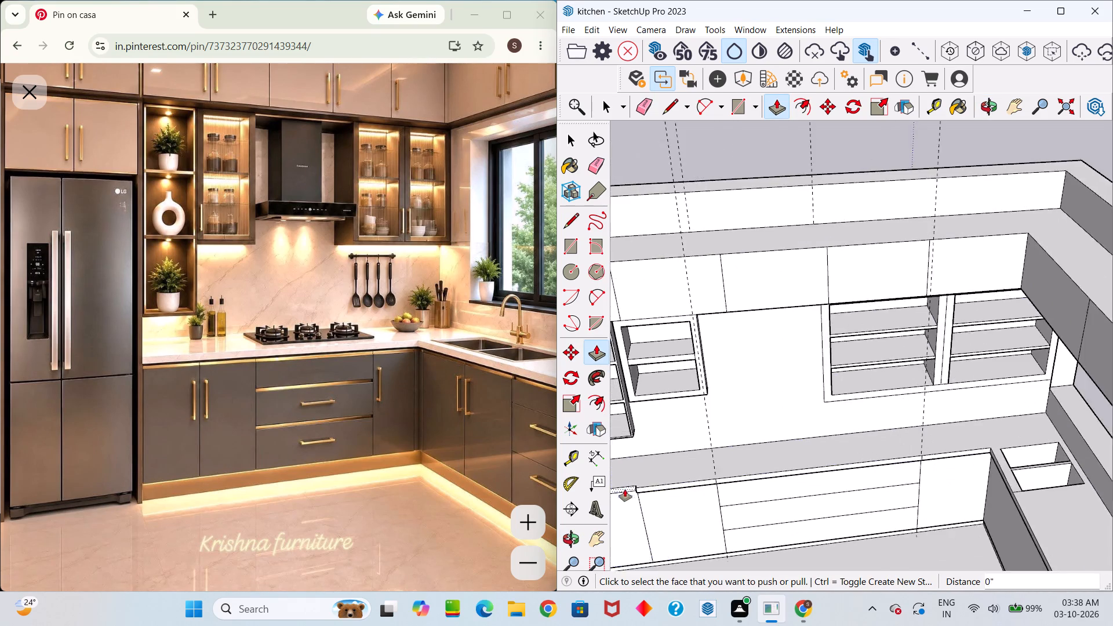
scroll(625, 489, up, 7)
double_click(628, 487)
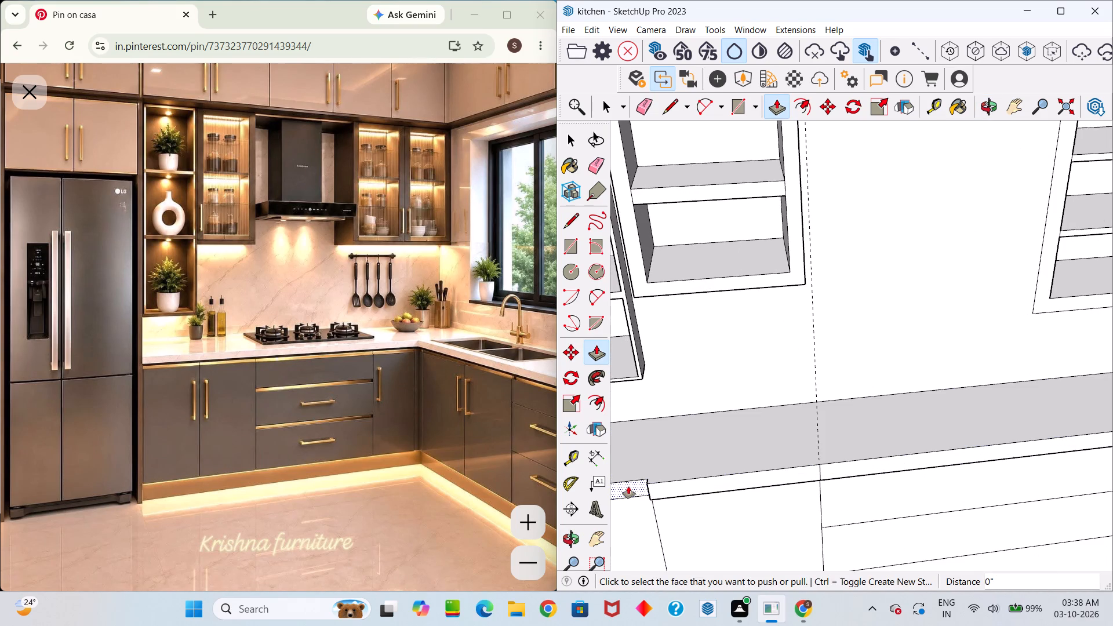
key(ctrl+z)
click(628, 489)
click(628, 489)
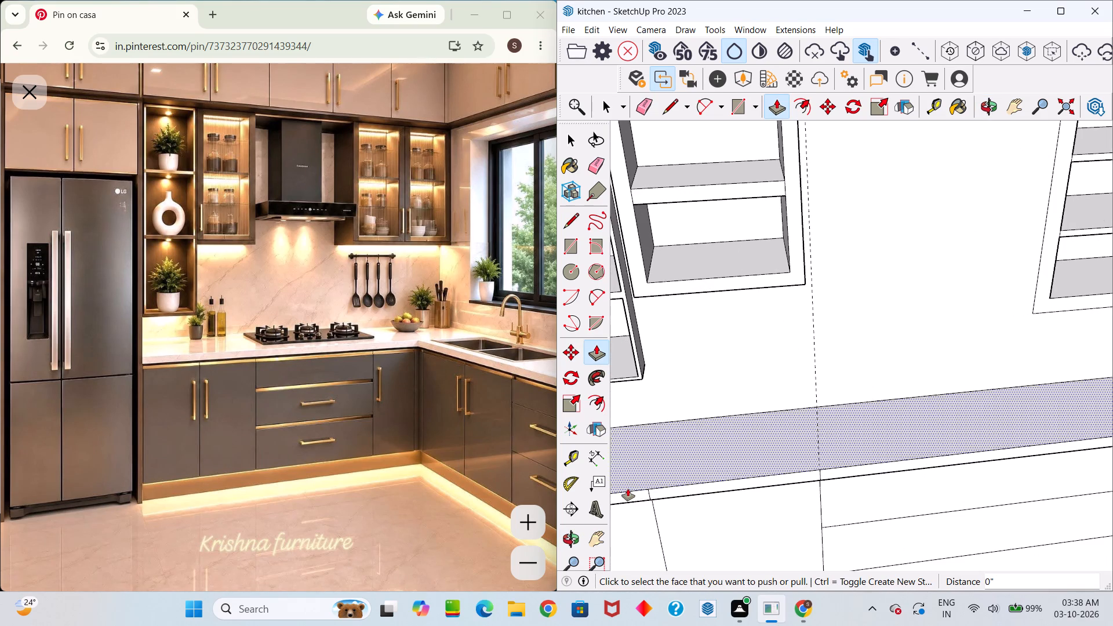
Push/Pull the countertop's end face at the free end of the drawer run outward by the same 1".
scroll(631, 492, down, 18)
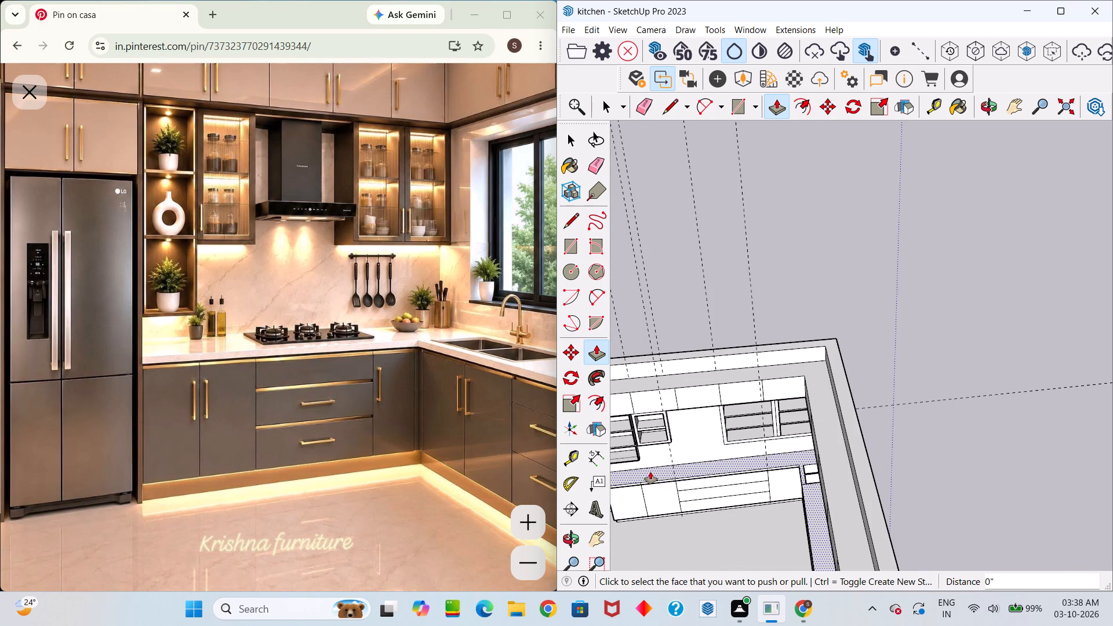
middle_drag(653, 468, 897, 407)
scroll(653, 468, down, 1)
drag(660, 458, 897, 407)
scroll(828, 468, up, 6)
scroll(878, 390, up, 6)
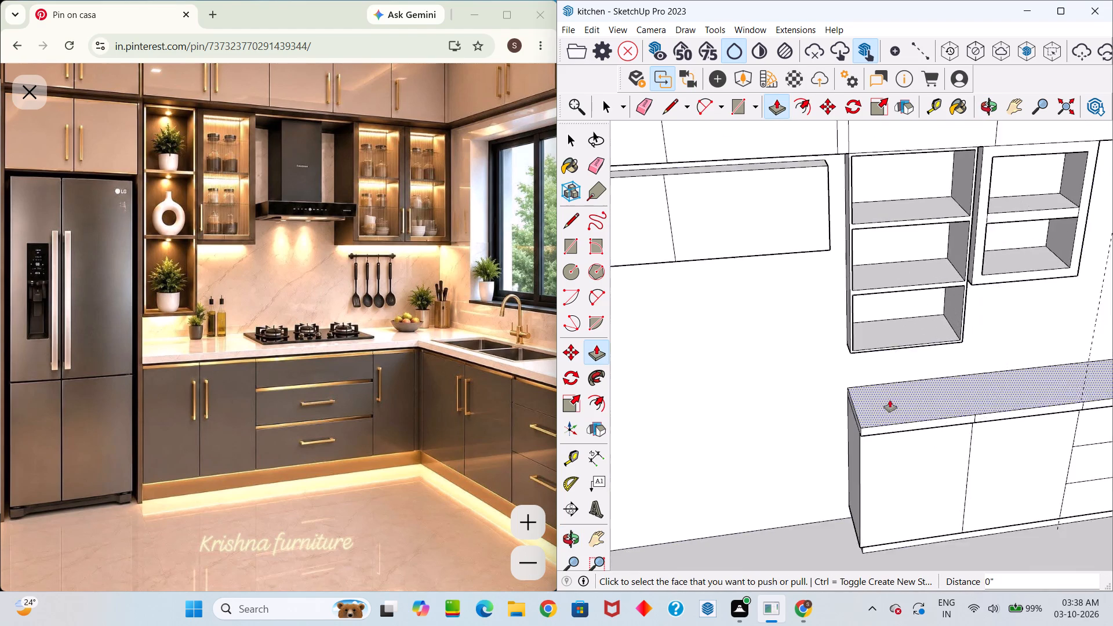
scroll(890, 400, up, 5)
scroll(840, 410, up, 14)
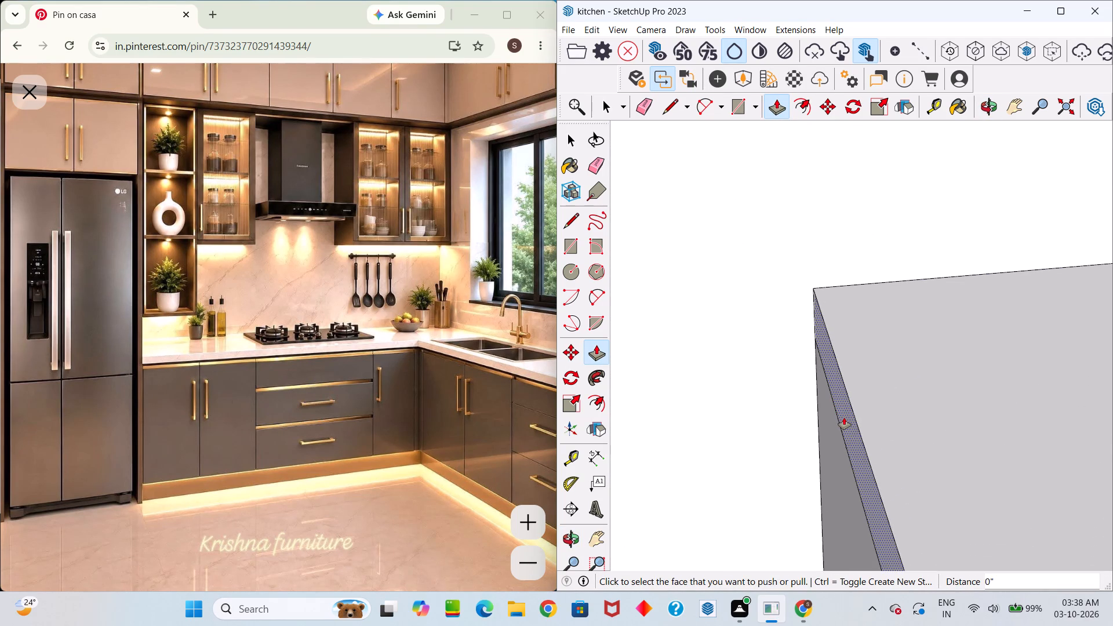
double_click(844, 417)
Erase the seam on the countertop's front edge above the joint between the two cabinet doors at the free end.
scroll(845, 418, down, 12)
middle_drag(943, 420, 912, 385)
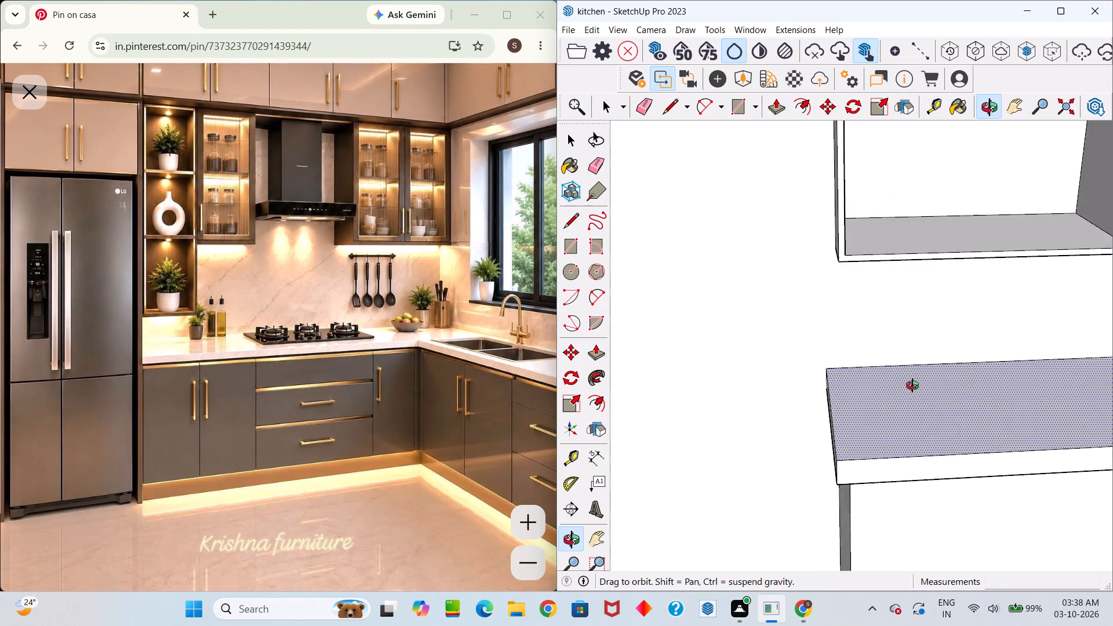
middle_drag(912, 385, 805, 316)
scroll(811, 332, down, 12)
middle_drag(802, 361, 844, 402)
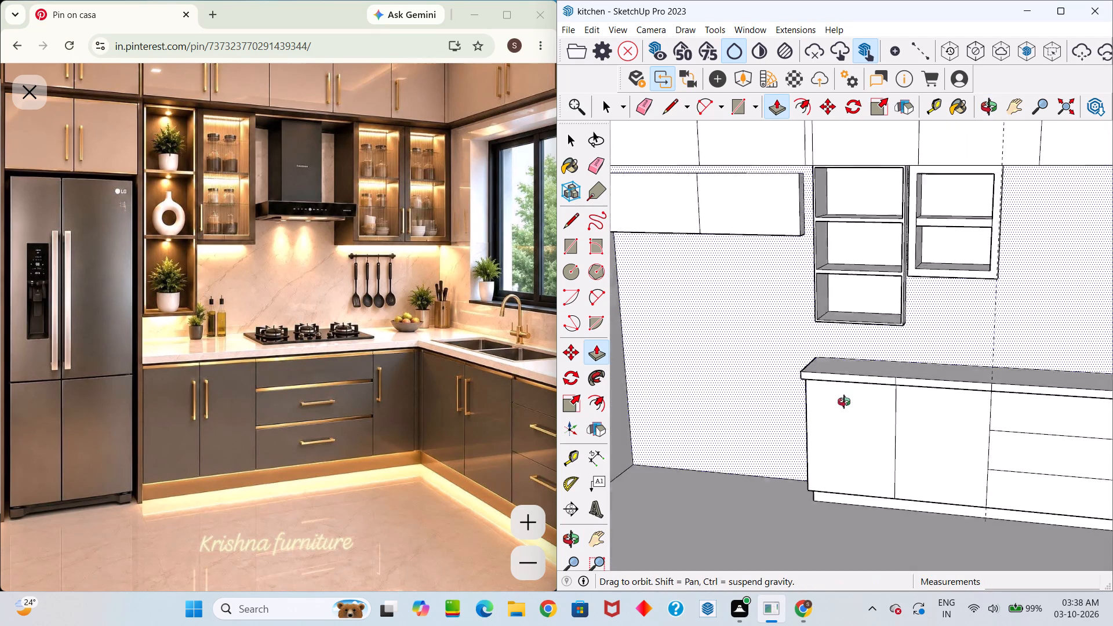
middle_drag(844, 402, 1112, 540)
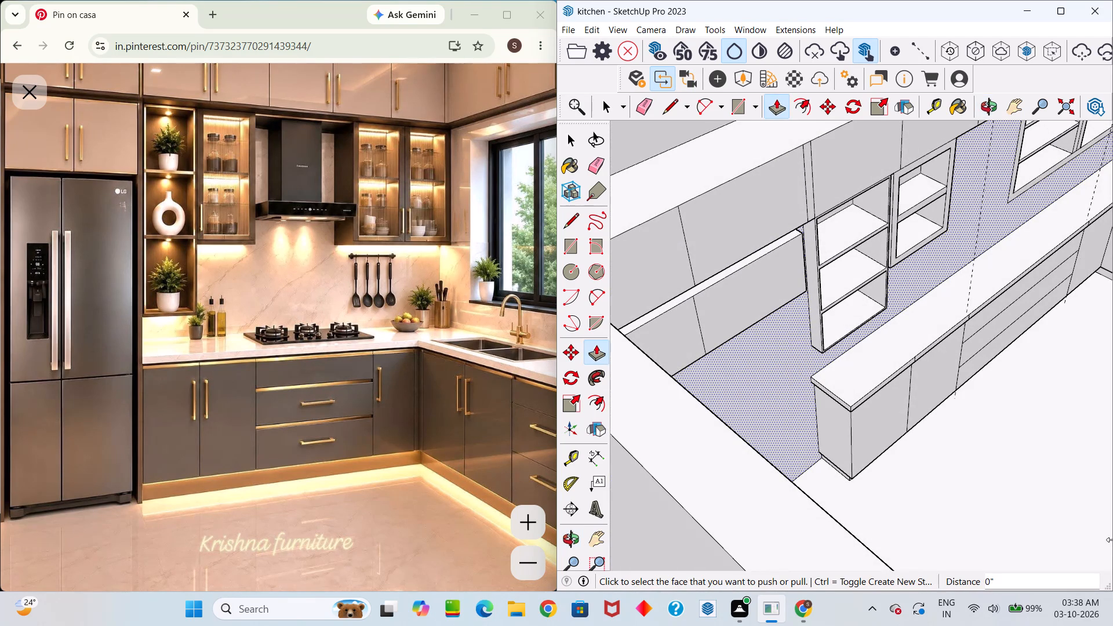
scroll(925, 507, up, 2)
scroll(926, 379, up, 9)
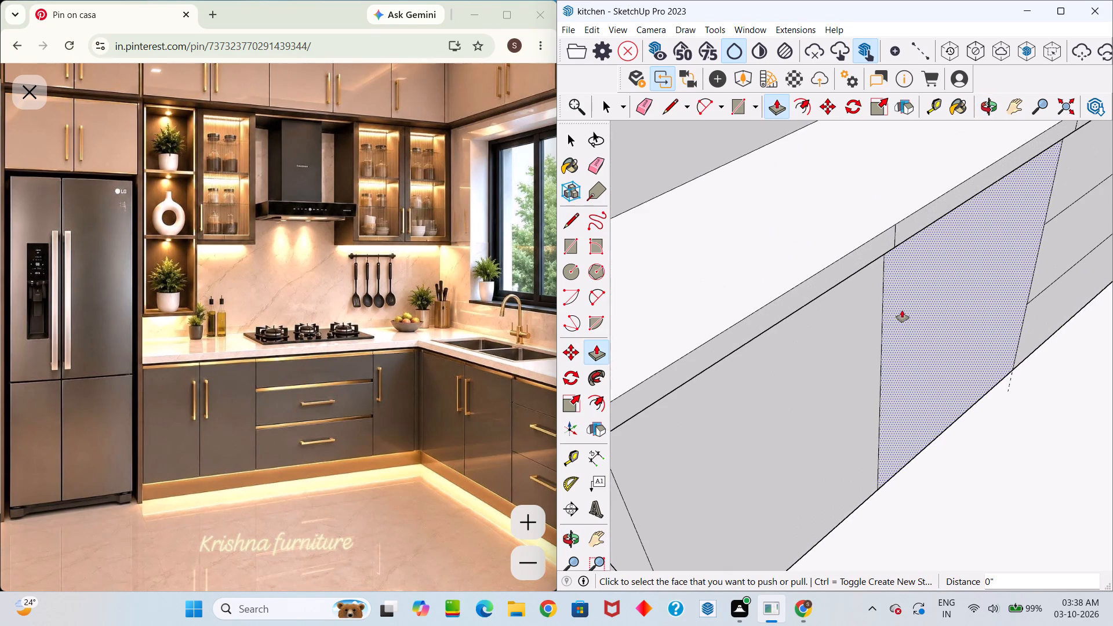
middle_drag(900, 307, 772, 290)
key(e)
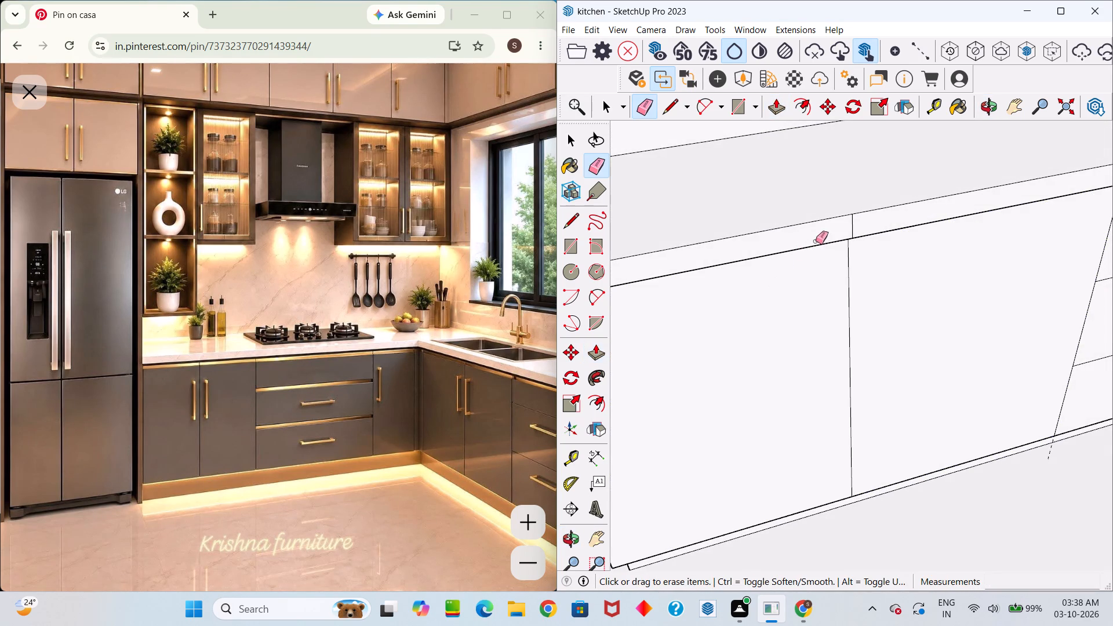
click(848, 230)
click(855, 228)
drag(856, 228, 850, 228)
scroll(854, 245, down, 4)
key(space)
scroll(853, 225, up, 5)
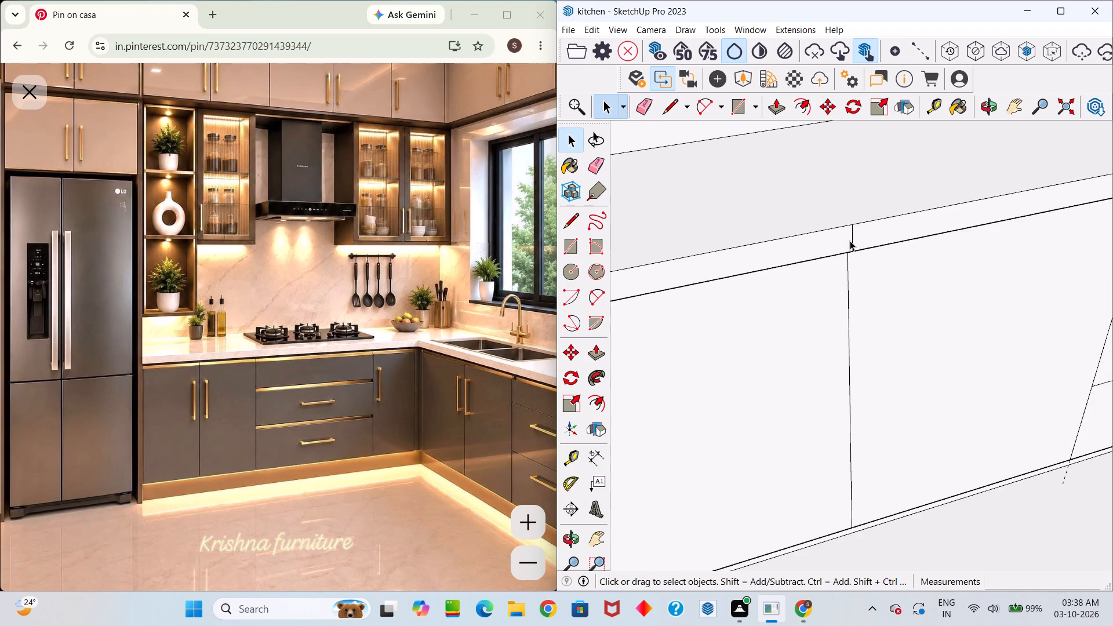
key(e)
click(853, 237)
scroll(853, 239, down, 10)
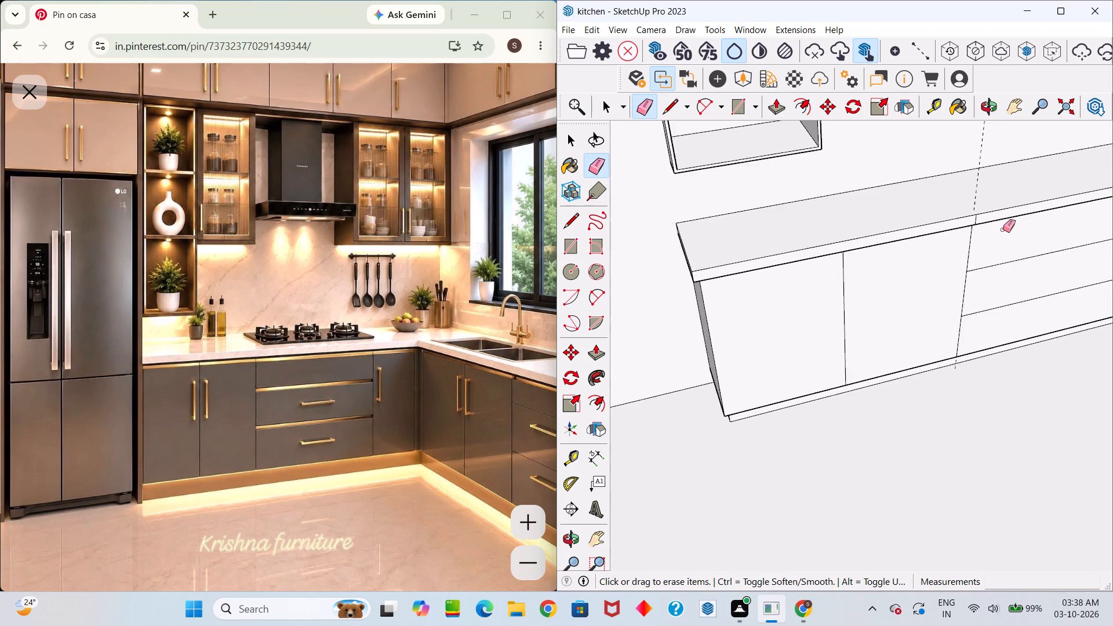
Erase the front-edge seam of the countertop above the joint between the cabinet door and the drawers.
scroll(1005, 230, up, 11)
click(952, 212)
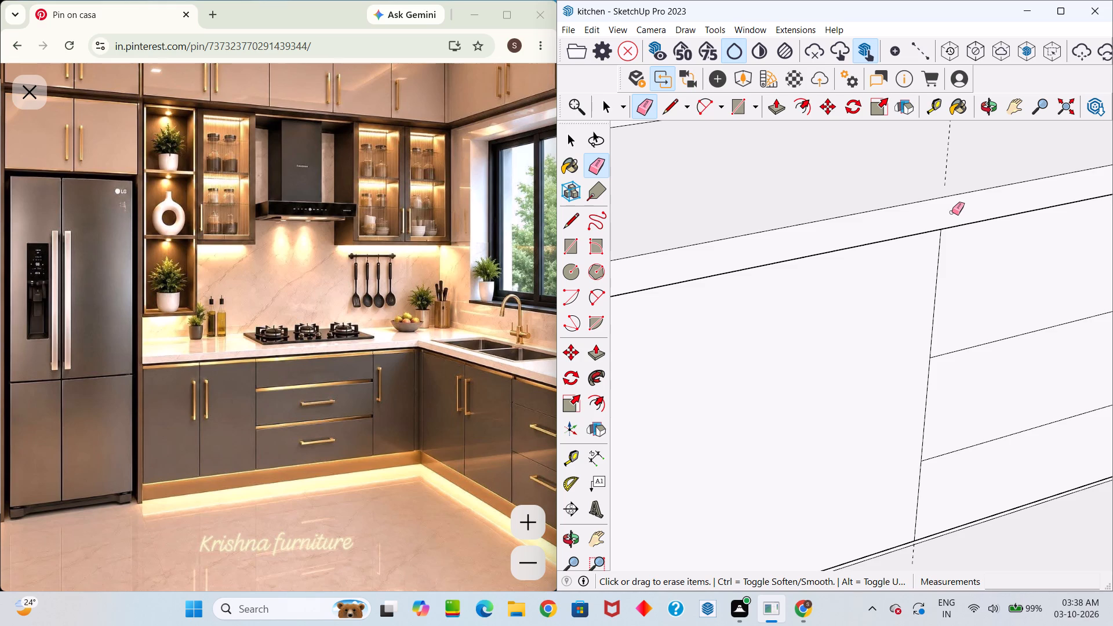
right_drag(952, 212, 932, 192)
key(space)
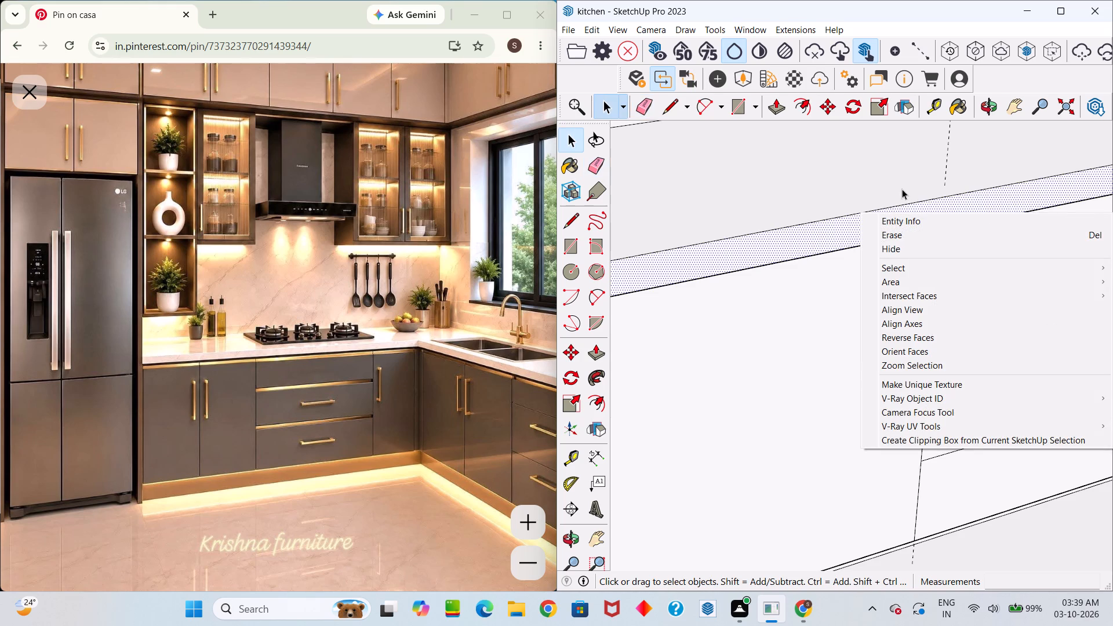
key(Escape)
Erase the front-edge seam of the countertop at the drawers' other end, beside the inner-corner cabinet.
scroll(945, 250, down, 7)
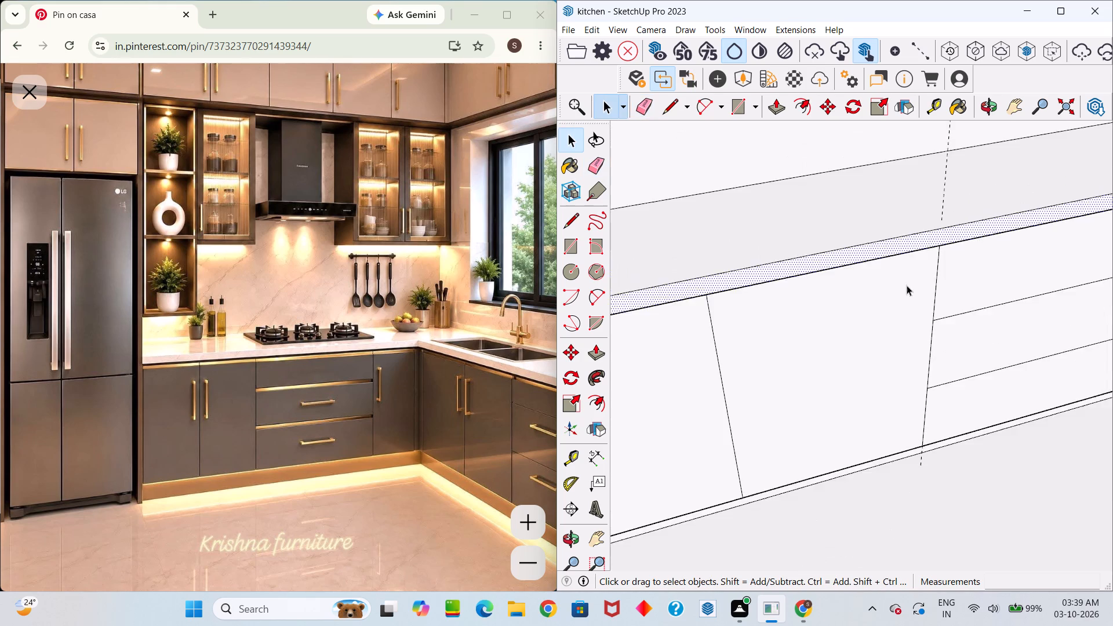
scroll(907, 285, down, 13)
middle_drag(898, 271, 871, 276)
drag(898, 271, 871, 276)
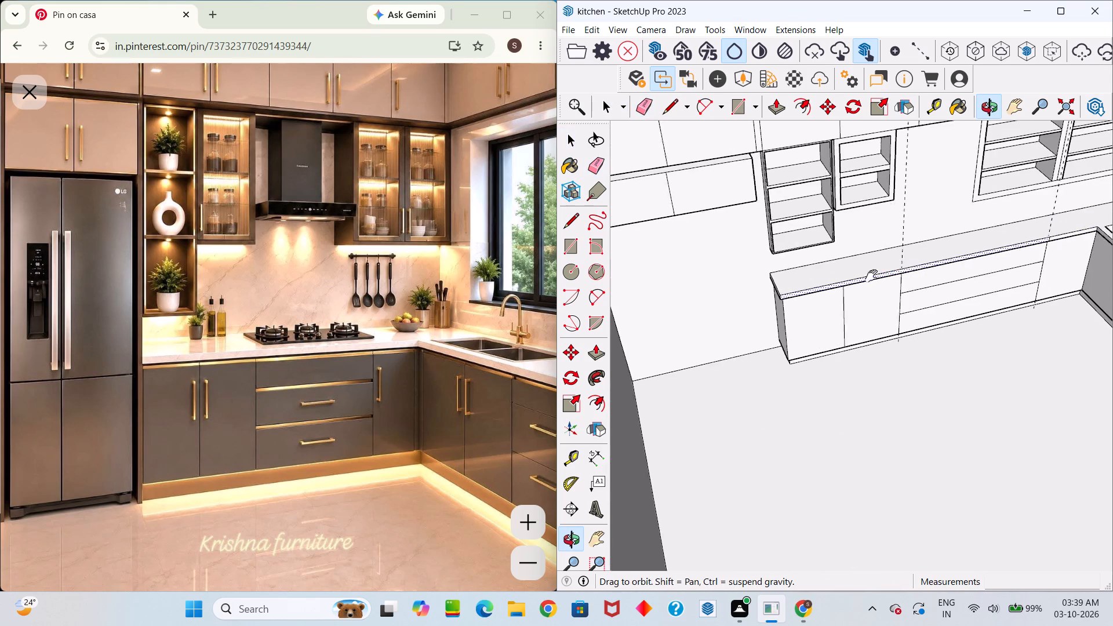
middle_drag(871, 276, 613, 328)
drag(871, 276, 609, 322)
scroll(723, 296, up, 5)
scroll(849, 283, up, 12)
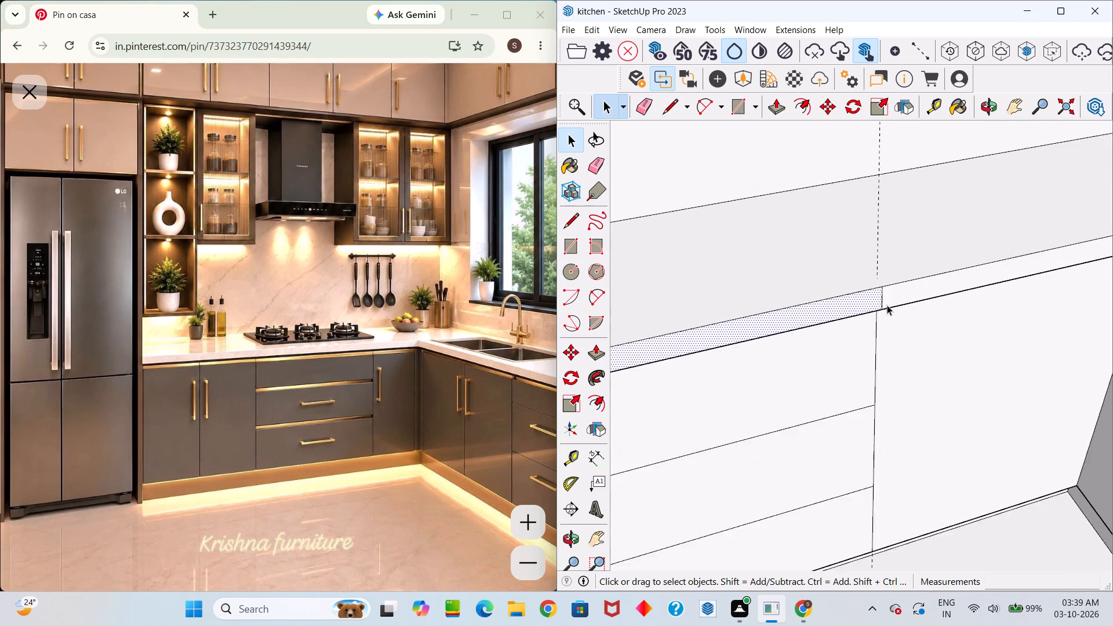
scroll(887, 305, up, 5)
key(e)
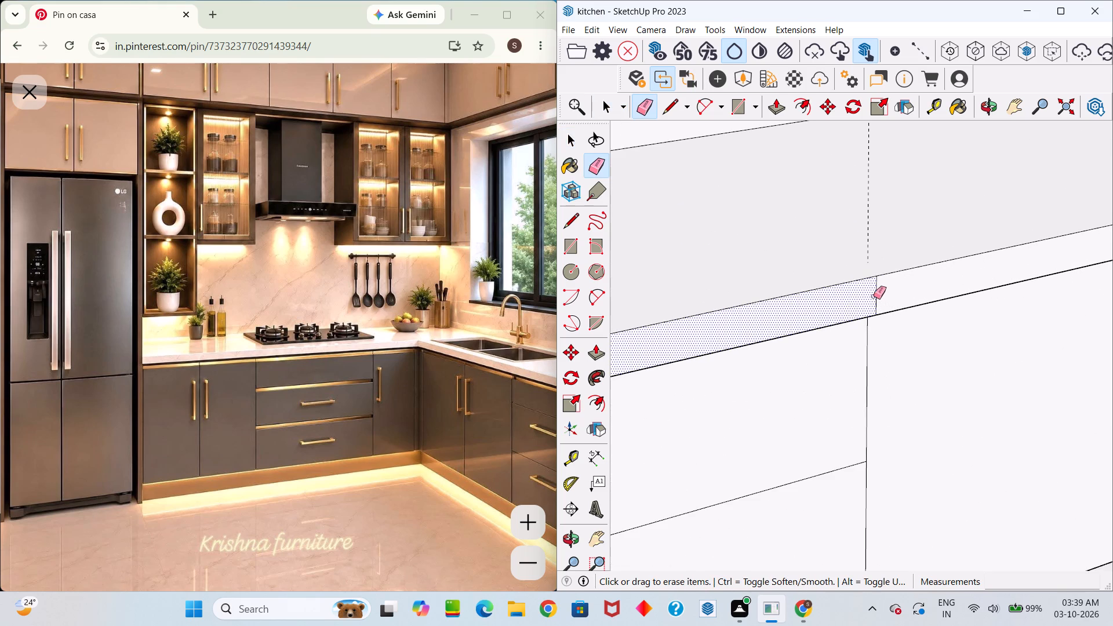
click(874, 296)
Examine the countertop's inner corner and the whole kitchen from several angles for remaining seams.
scroll(874, 294, down, 20)
scroll(984, 305, up, 6)
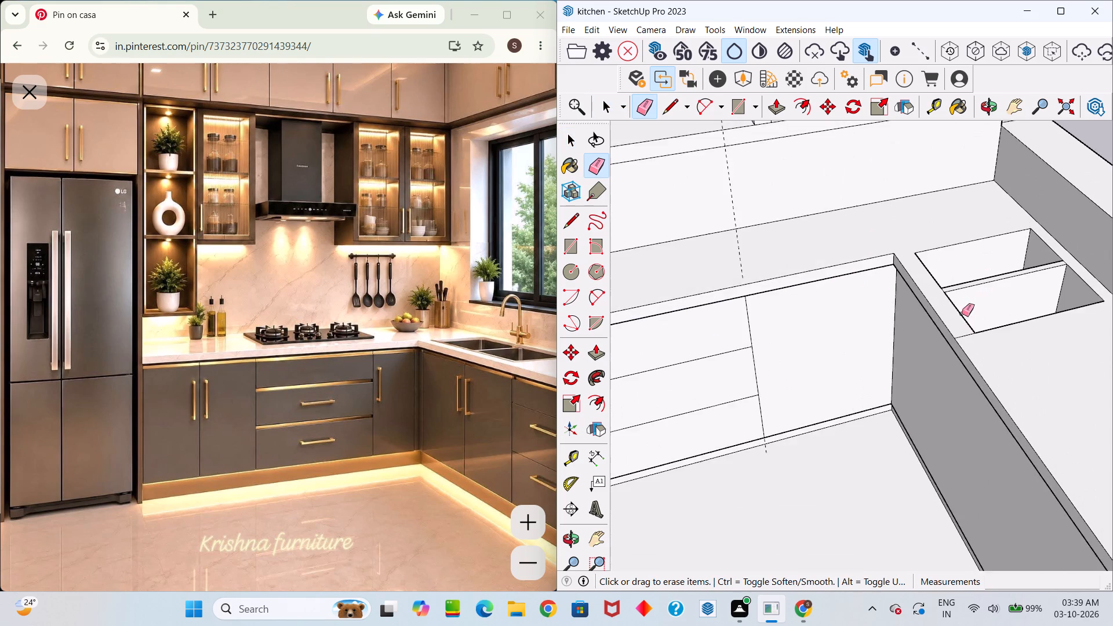
scroll(961, 312, up, 6)
middle_drag(956, 315, 1052, 215)
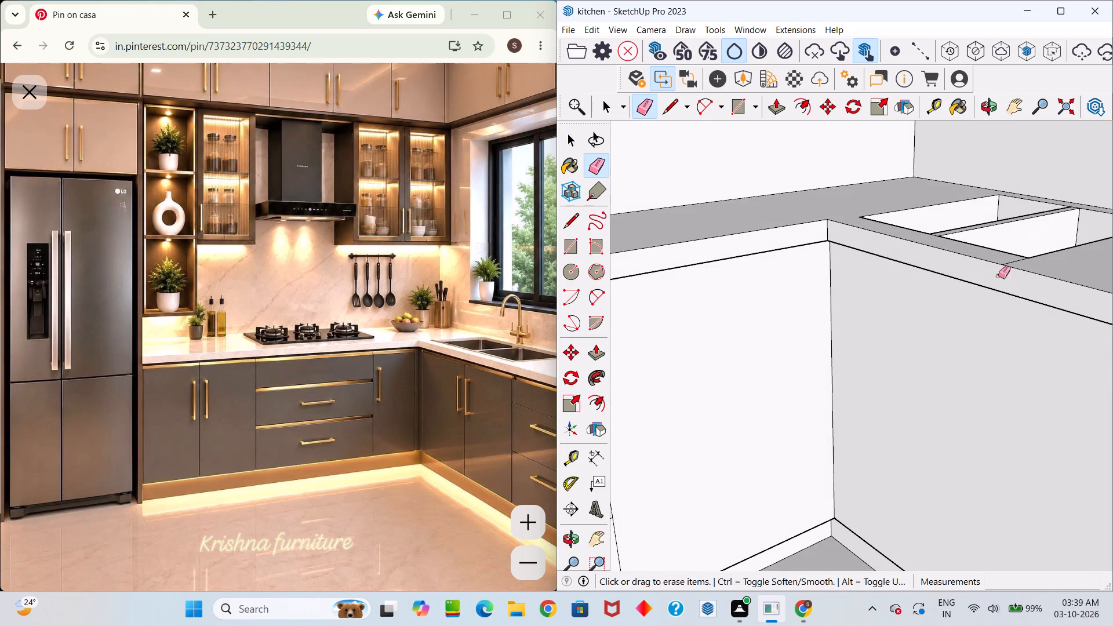
scroll(966, 299, down, 13)
scroll(916, 312, down, 4)
middle_drag(888, 359, 889, 490)
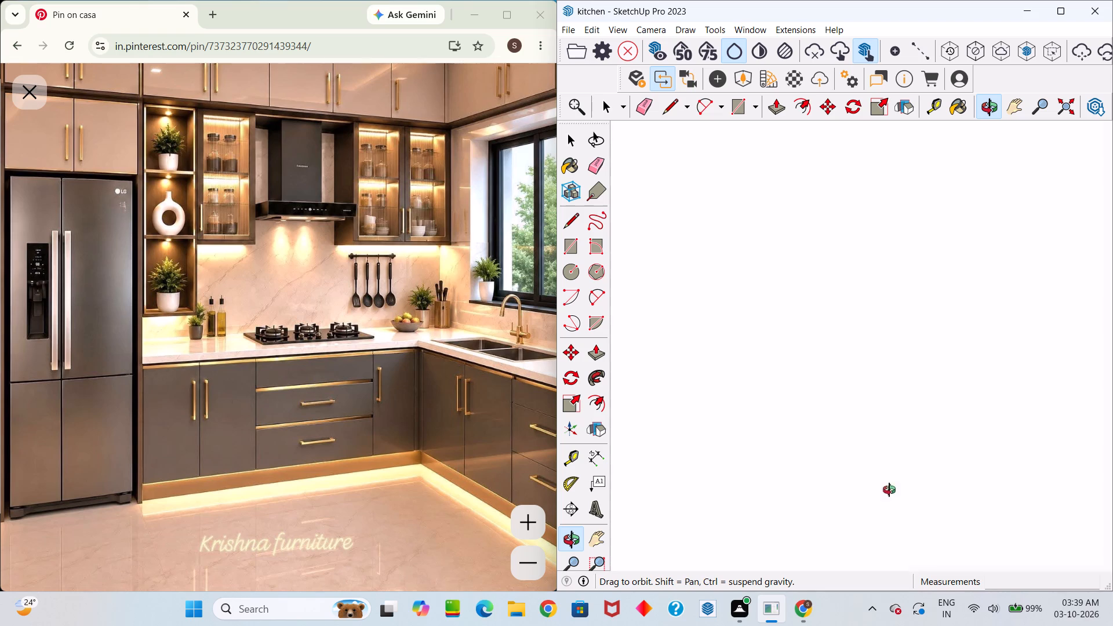
middle_drag(889, 490, 740, 195)
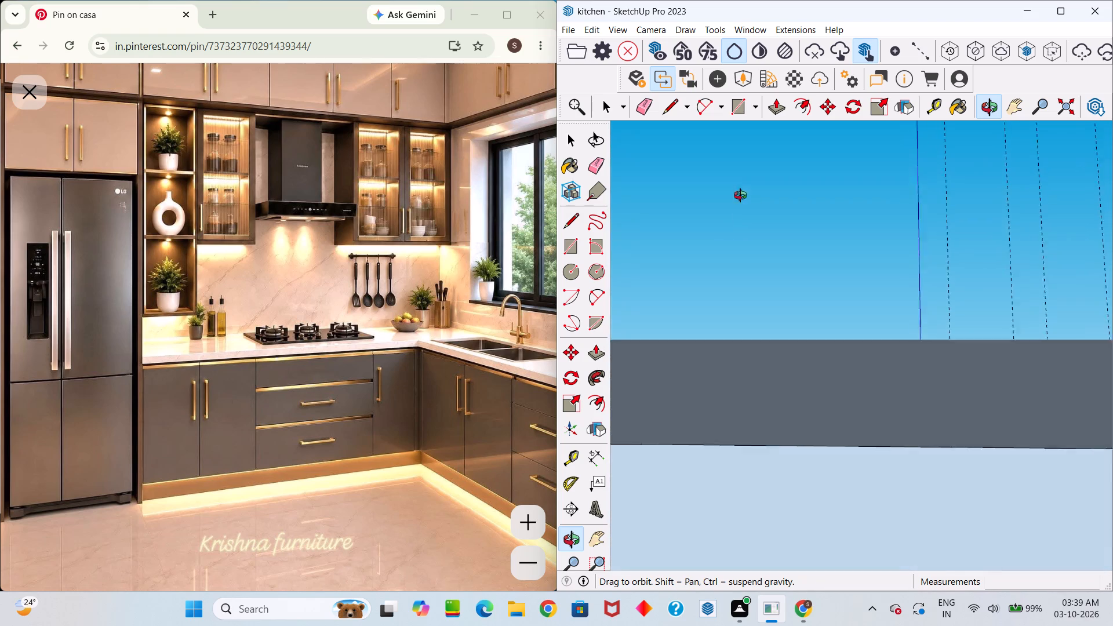
middle_drag(740, 195, 723, 156)
drag(730, 158, 728, 167)
key(space)
scroll(756, 202, down, 7)
scroll(792, 235, down, 5)
middle_drag(816, 183, 824, 432)
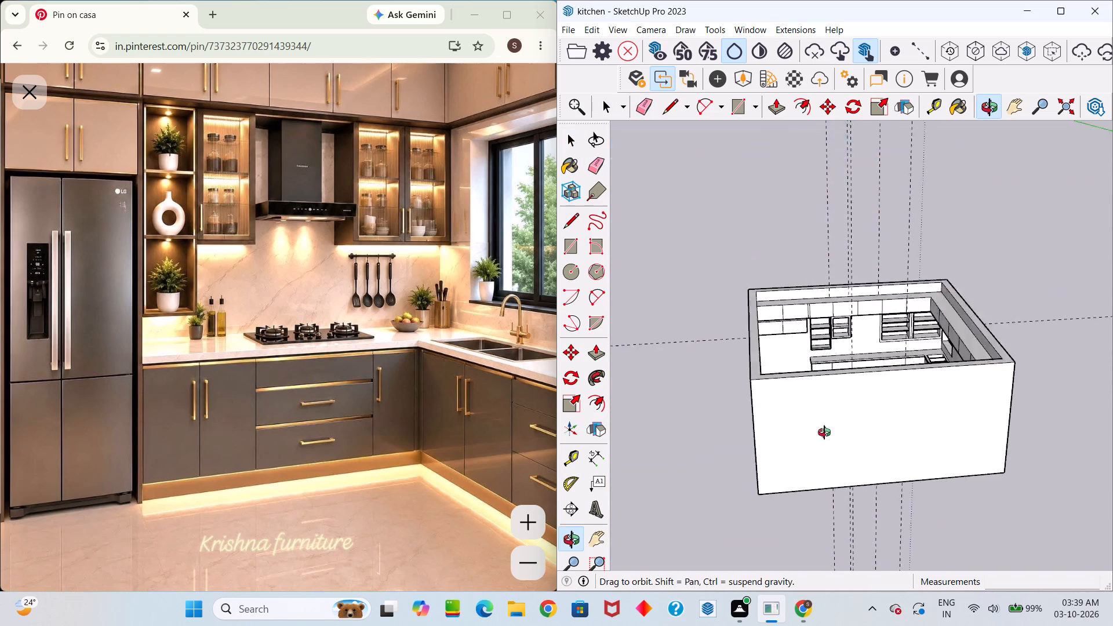
middle_drag(824, 432, 763, 1)
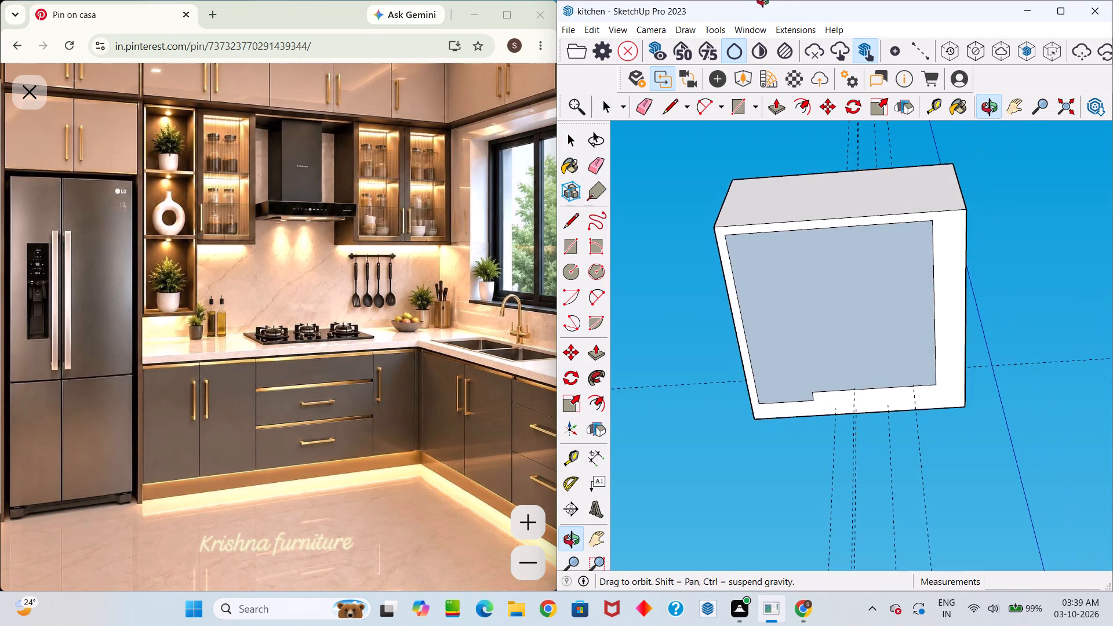
middle_drag(763, 1, 719, 625)
scroll(776, 471, down, 3)
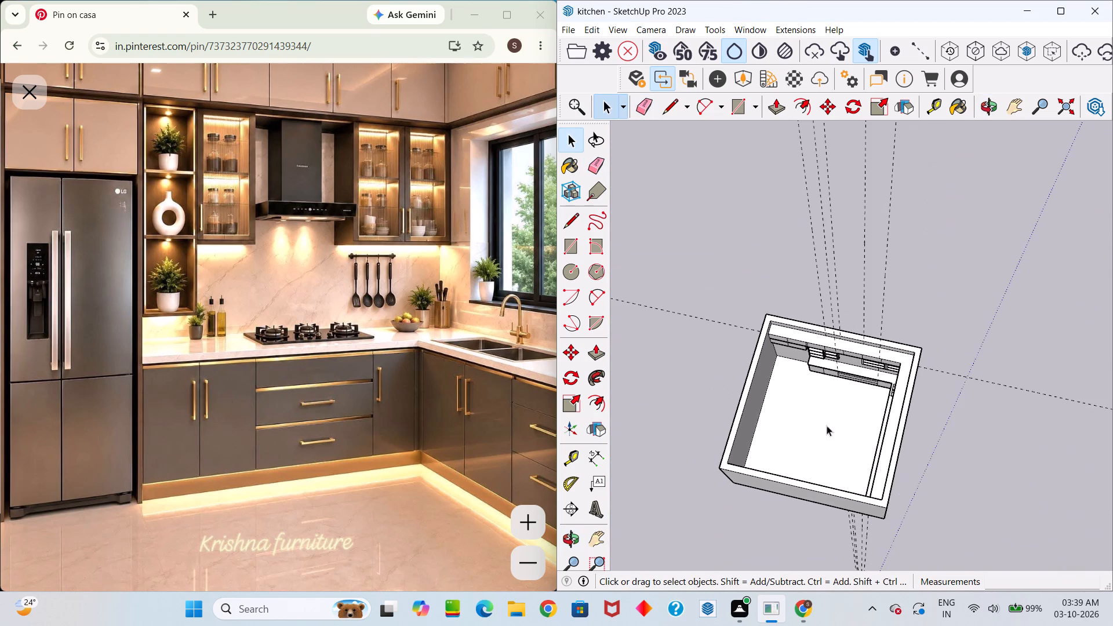
scroll(848, 403, up, 10)
middle_drag(850, 415, 878, 212)
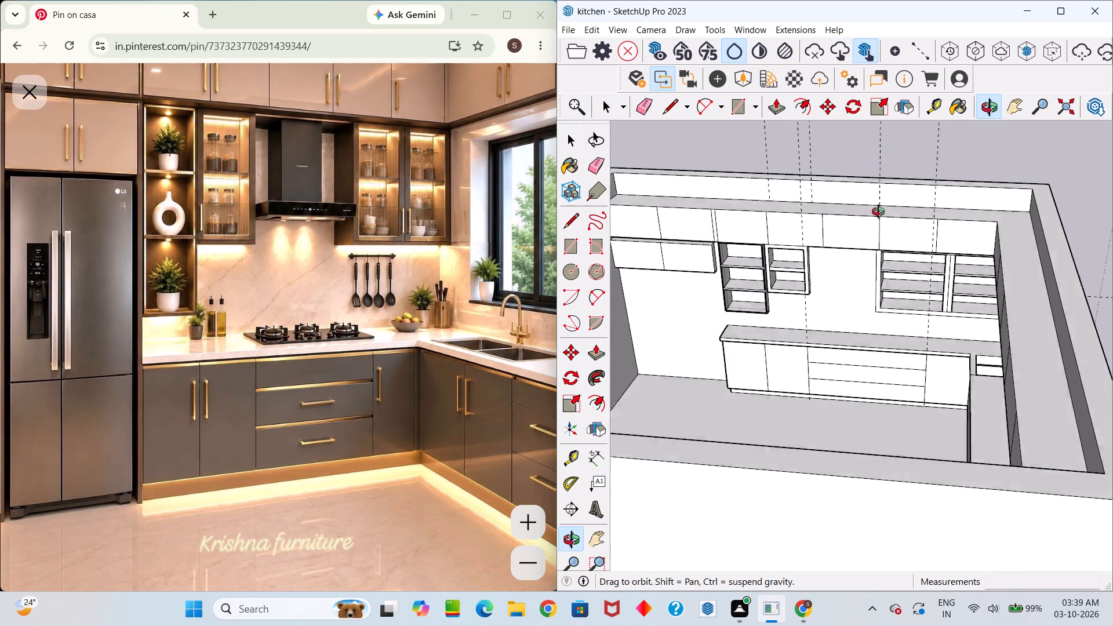
middle_drag(878, 212, 908, 287)
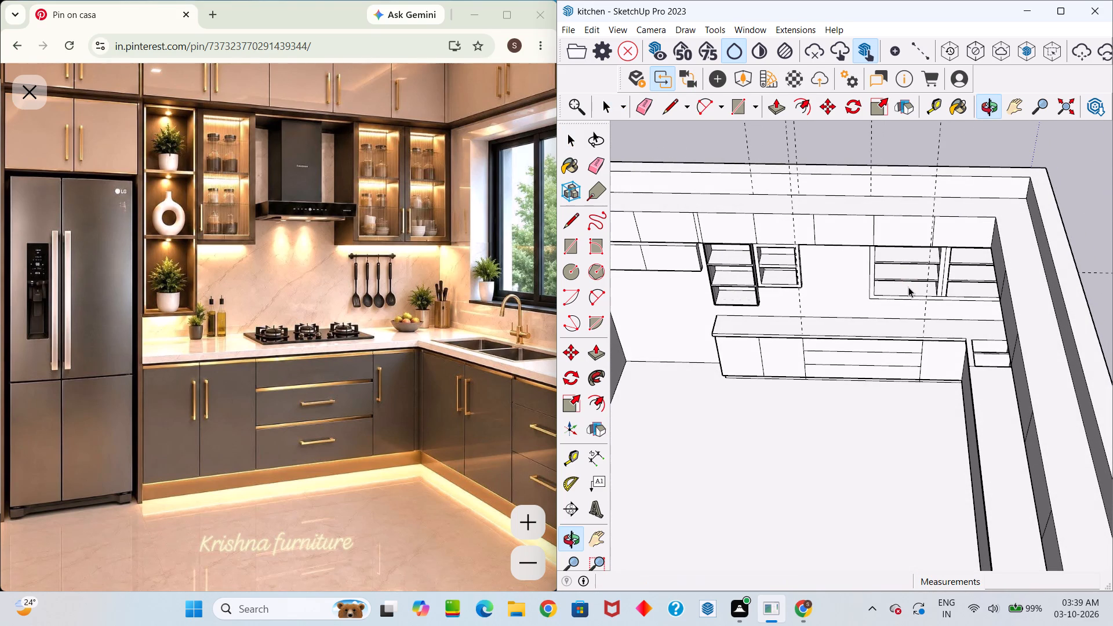
scroll(888, 350, down, 2)
scroll(821, 447, up, 4)
click(821, 446)
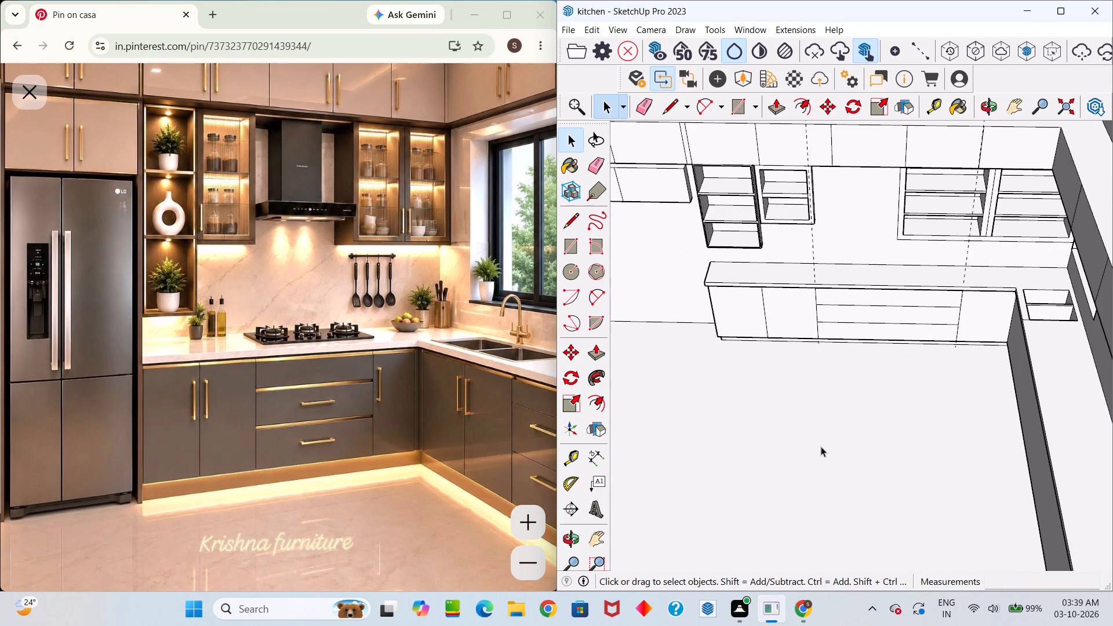
Erase the leftover line on the countertop's top face between the sink cutout's corner and the front edge.
middle_drag(824, 451, 1108, 492)
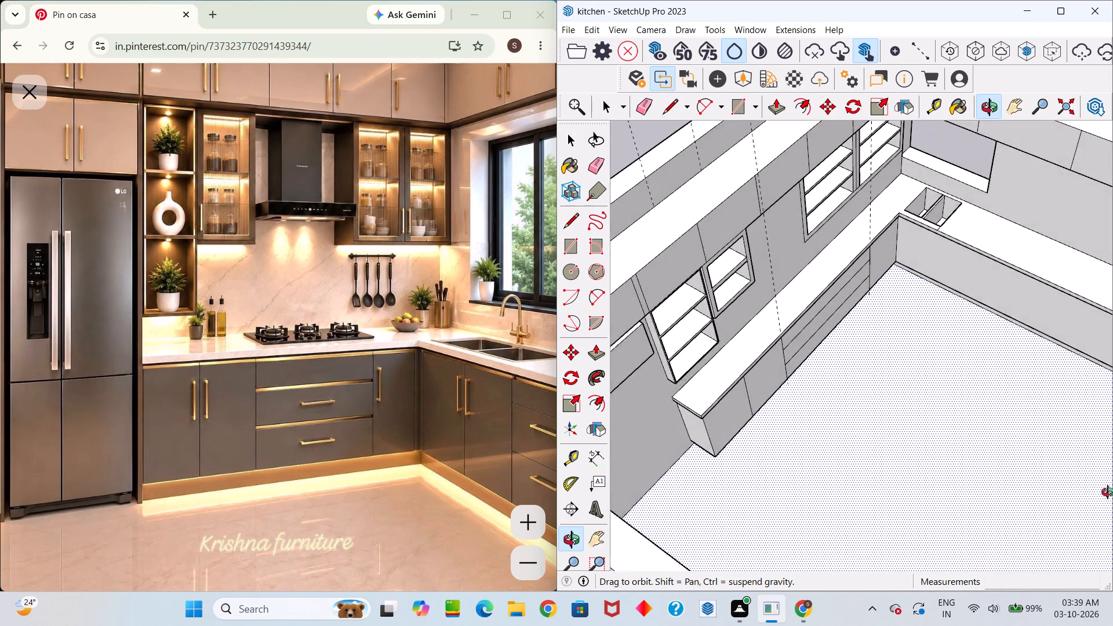
middle_drag(1108, 492, 1098, 464)
scroll(903, 287, up, 10)
middle_drag(900, 293, 723, 334)
drag(751, 327, 723, 334)
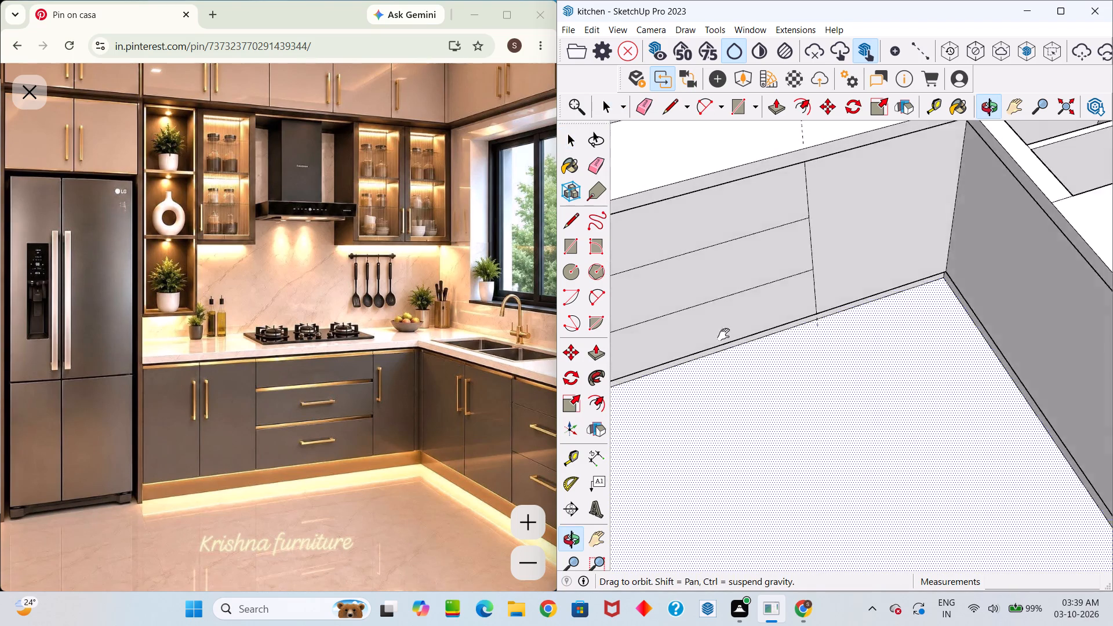
drag(723, 334, 586, 343)
middle_drag(723, 334, 582, 346)
middle_drag(602, 350, 816, 383)
middle_drag(781, 394, 783, 394)
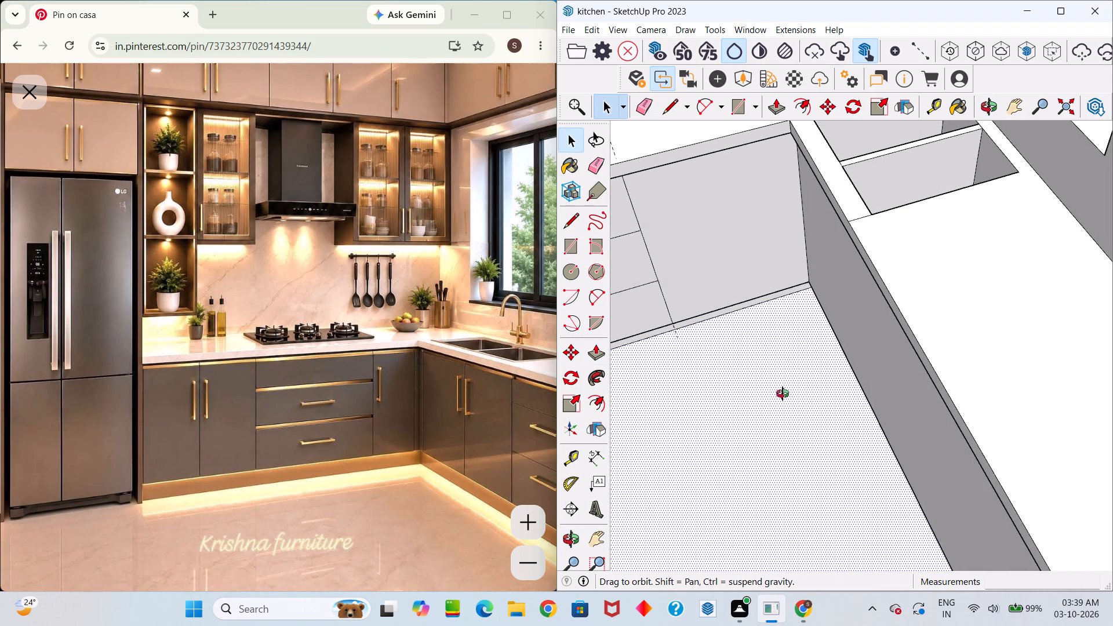
middle_drag(783, 394, 1101, 485)
scroll(592, 182, up, 4)
scroll(829, 271, up, 4)
key(e)
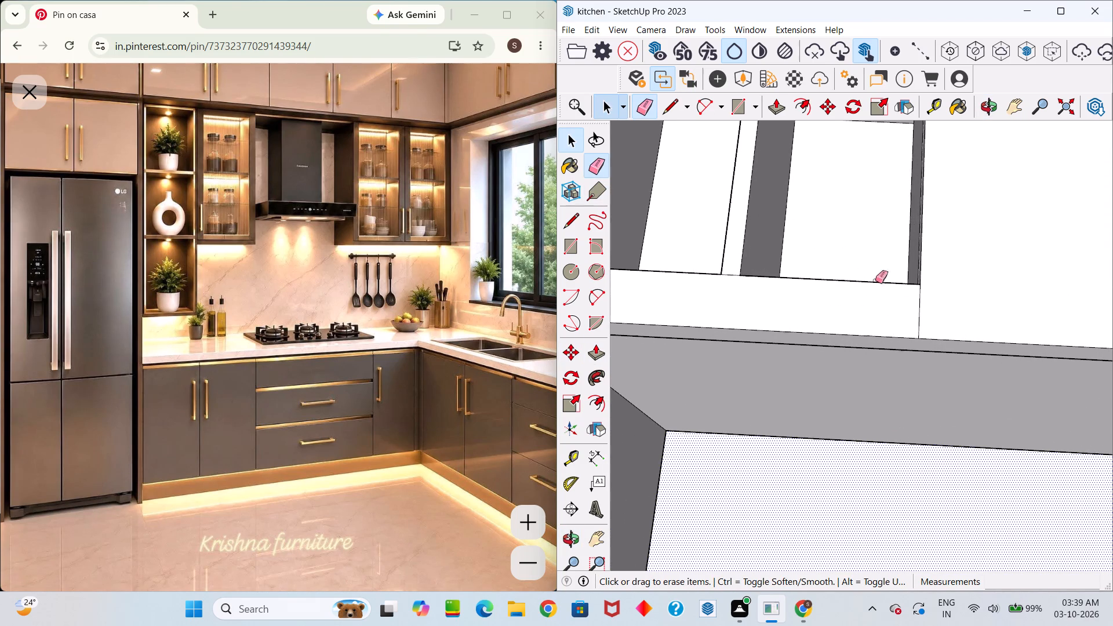
drag(922, 310, 913, 308)
scroll(889, 305, down, 16)
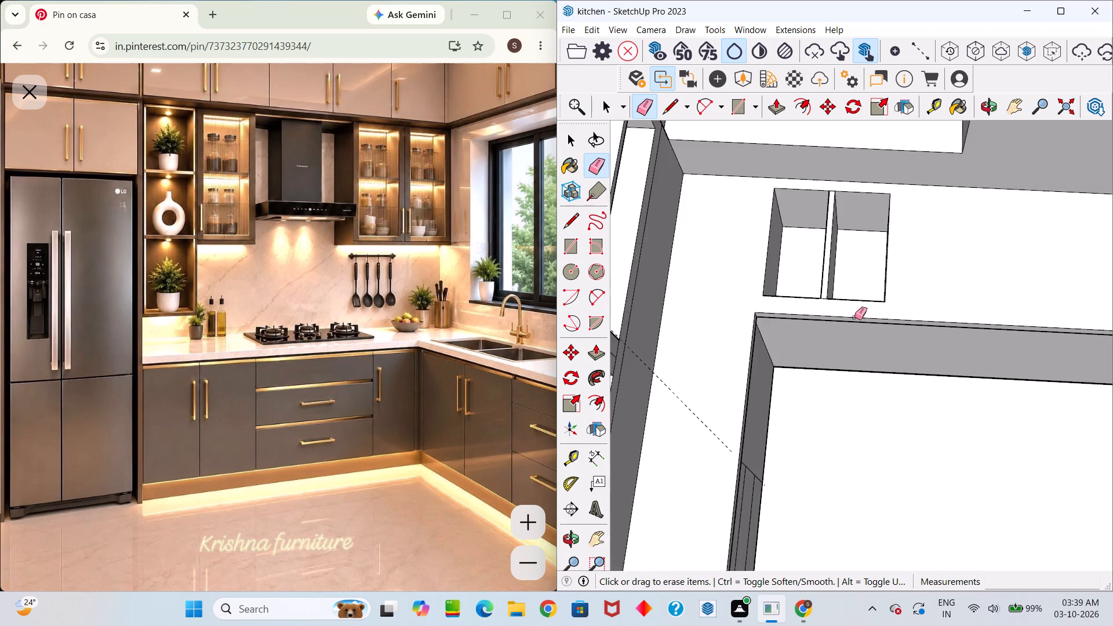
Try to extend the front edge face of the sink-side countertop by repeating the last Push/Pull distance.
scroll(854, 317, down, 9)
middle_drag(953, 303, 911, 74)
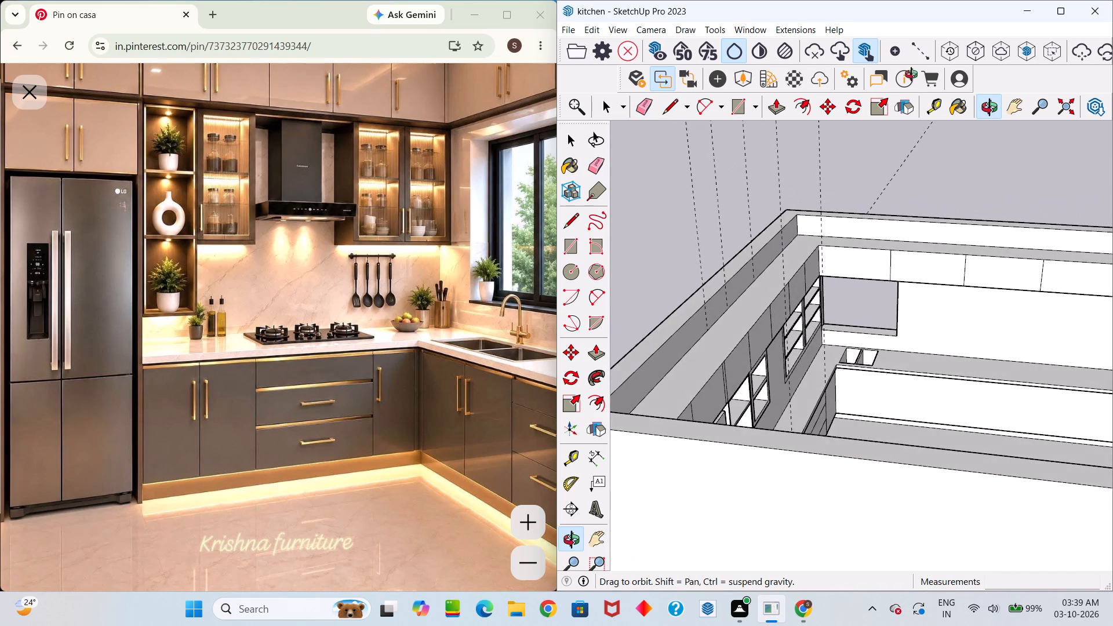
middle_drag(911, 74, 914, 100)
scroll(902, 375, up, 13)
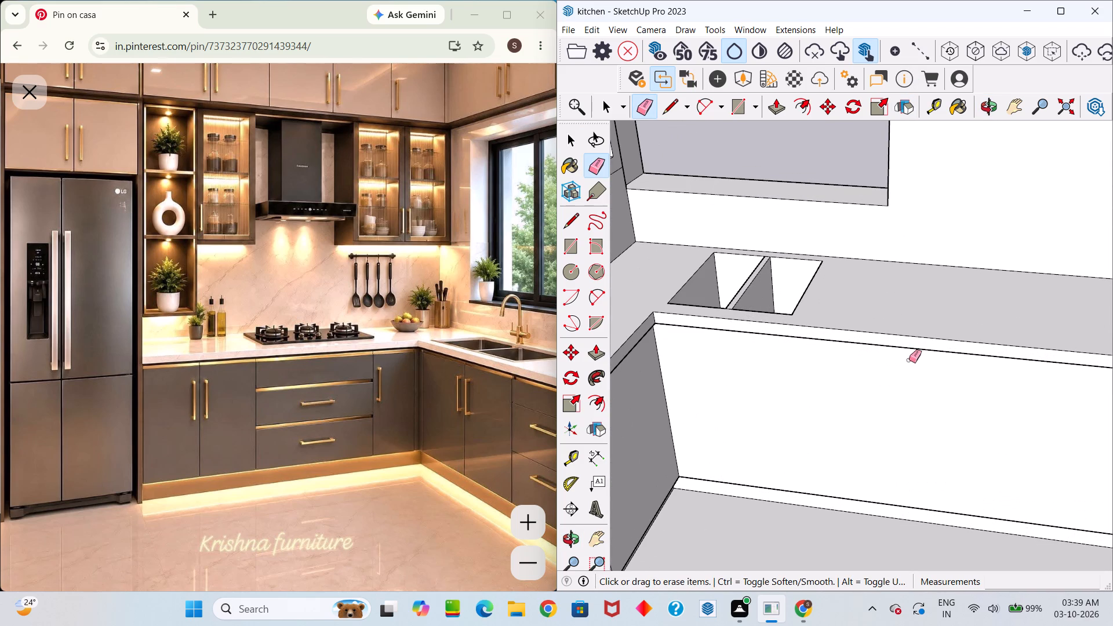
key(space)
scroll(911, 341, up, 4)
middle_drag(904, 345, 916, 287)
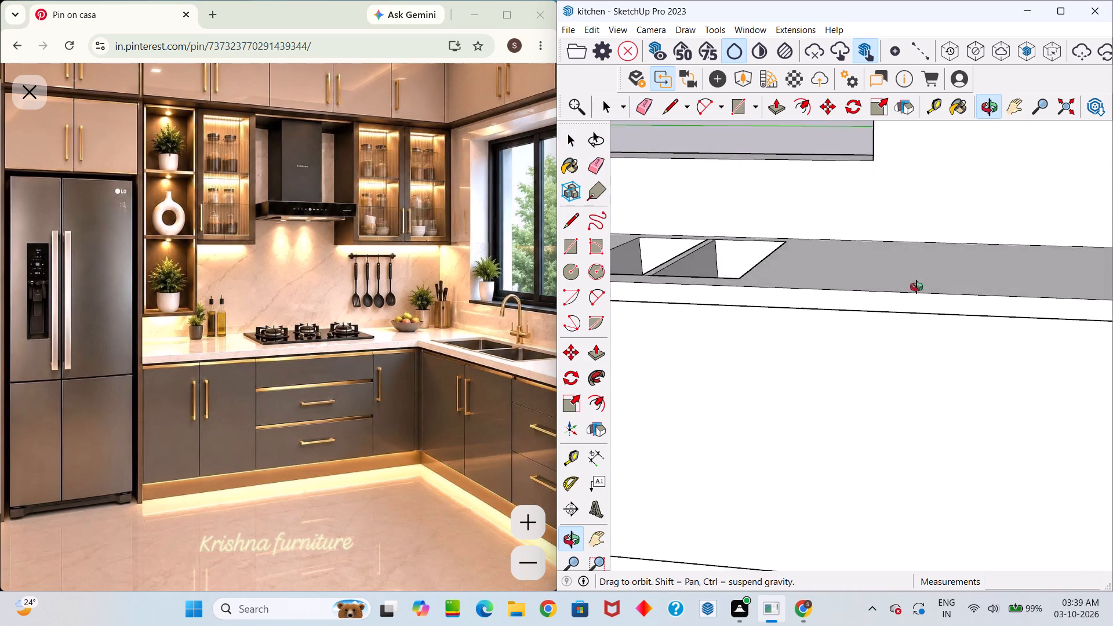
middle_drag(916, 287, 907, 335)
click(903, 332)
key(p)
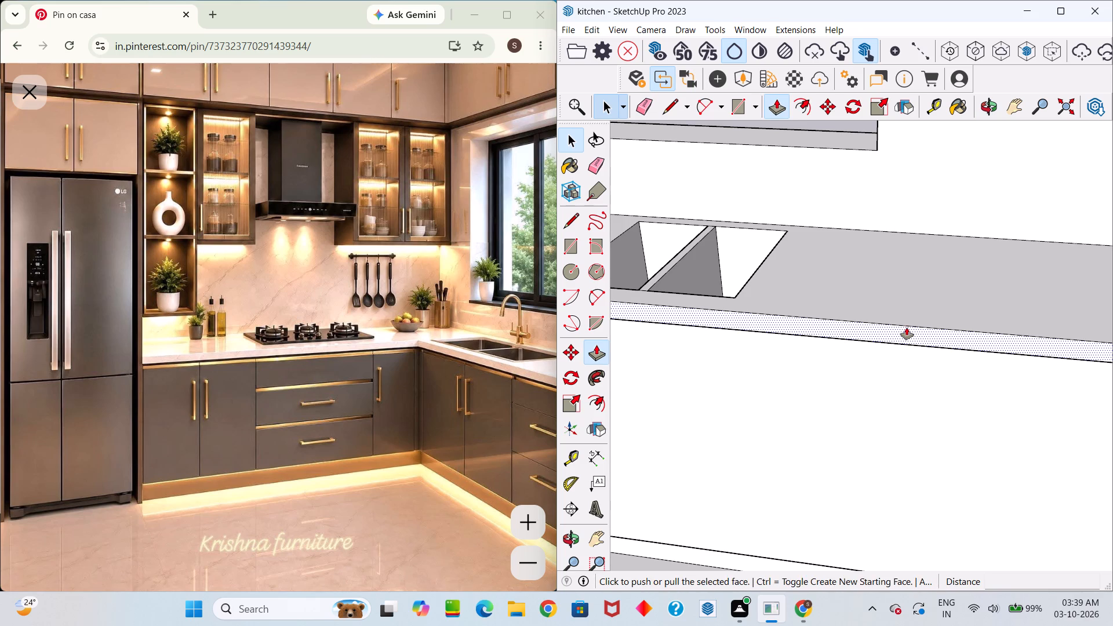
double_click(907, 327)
Examine the sink-side countertop edge, its inner corner and the whole L-shaped layout from low and overhead angles.
scroll(900, 335, down, 10)
middle_drag(870, 329, 807, 318)
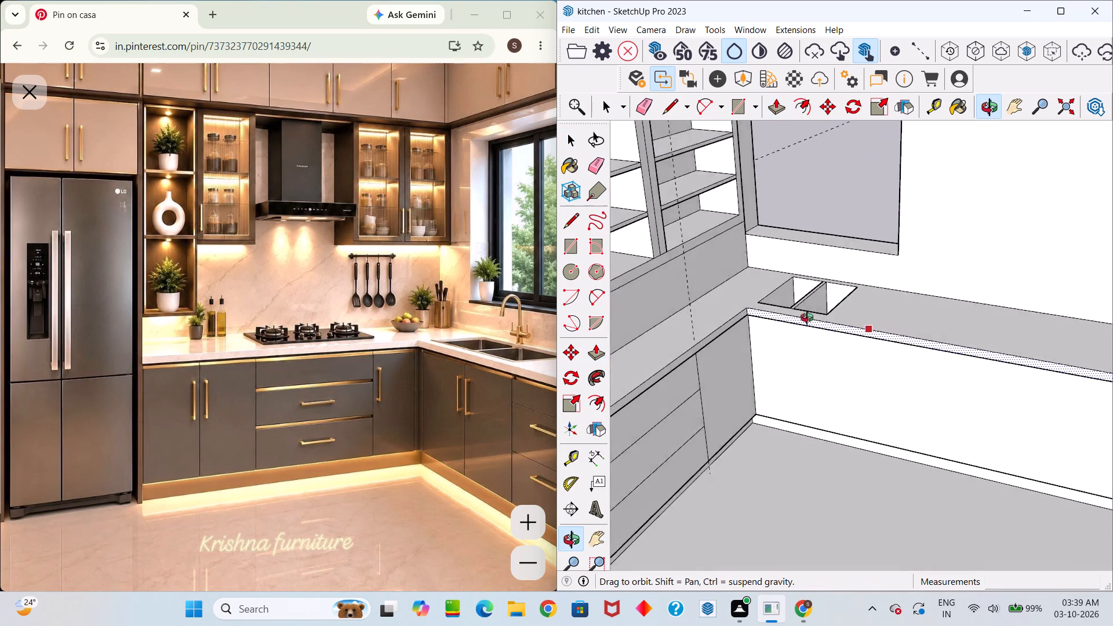
middle_drag(807, 318, 683, 129)
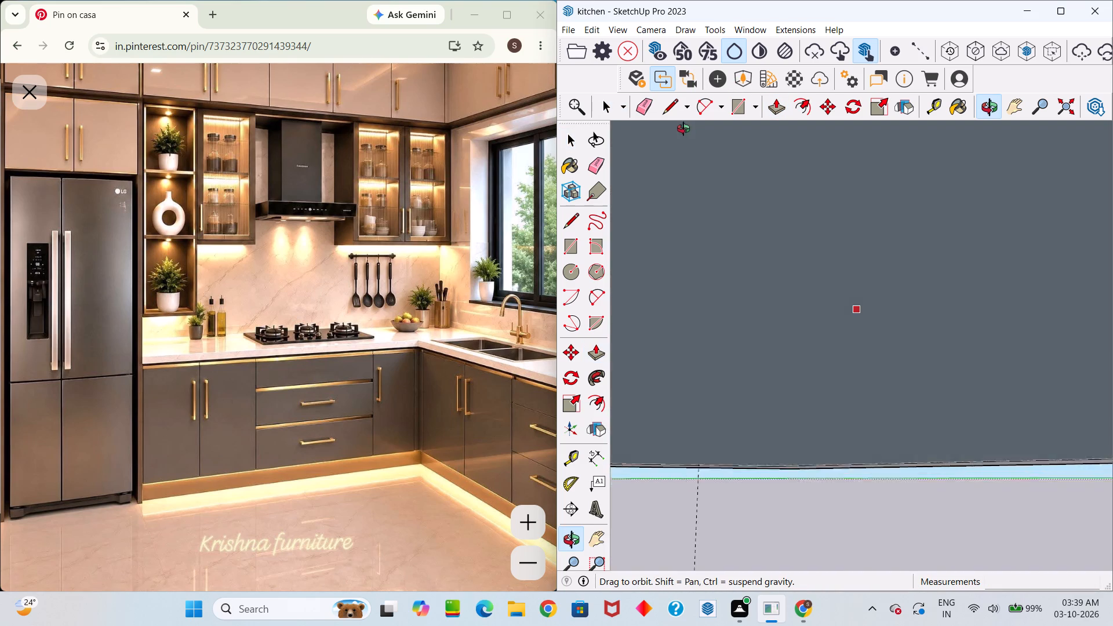
middle_drag(683, 129, 722, 373)
scroll(723, 376, up, 1)
scroll(723, 376, down, 5)
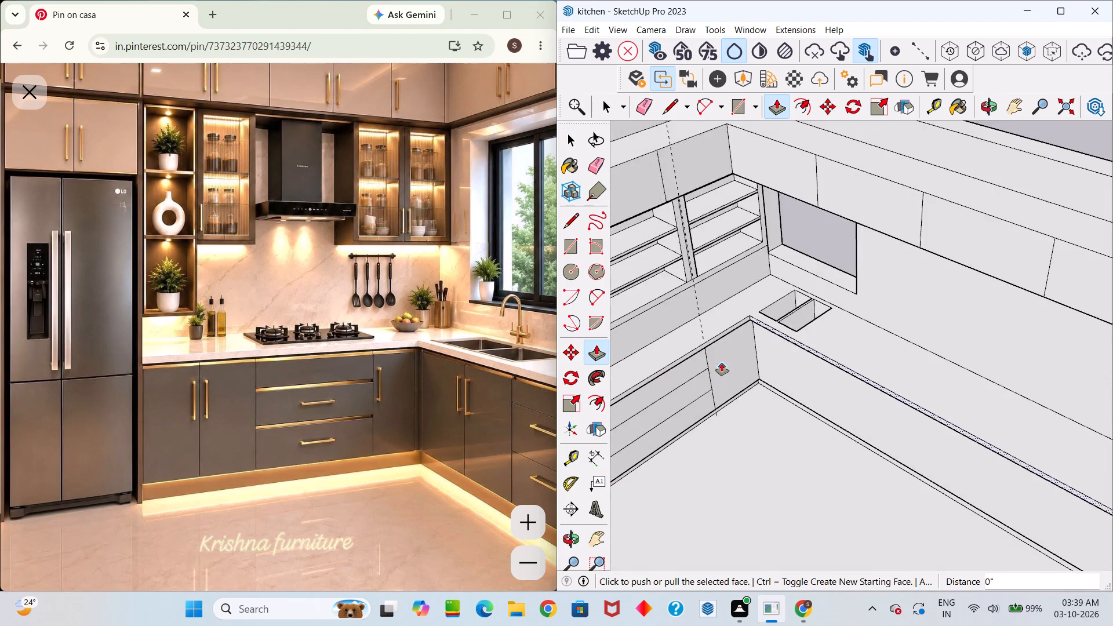
scroll(722, 363, down, 7)
middle_drag(718, 376, 624, 501)
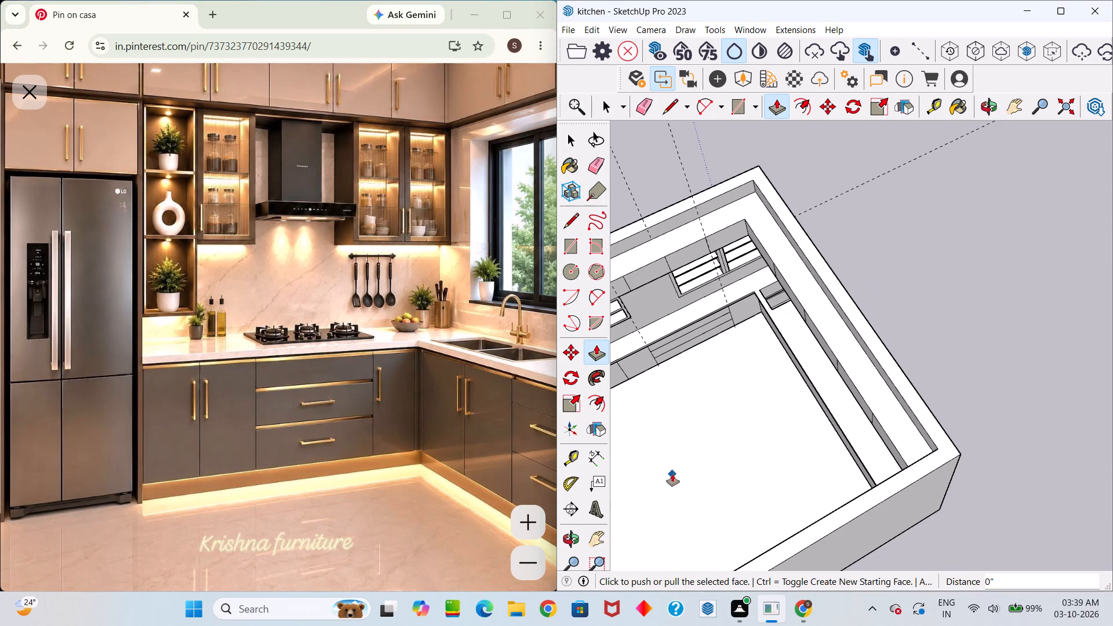
middle_drag(667, 474, 781, 455)
drag(666, 472, 781, 455)
middle_drag(970, 417, 959, 421)
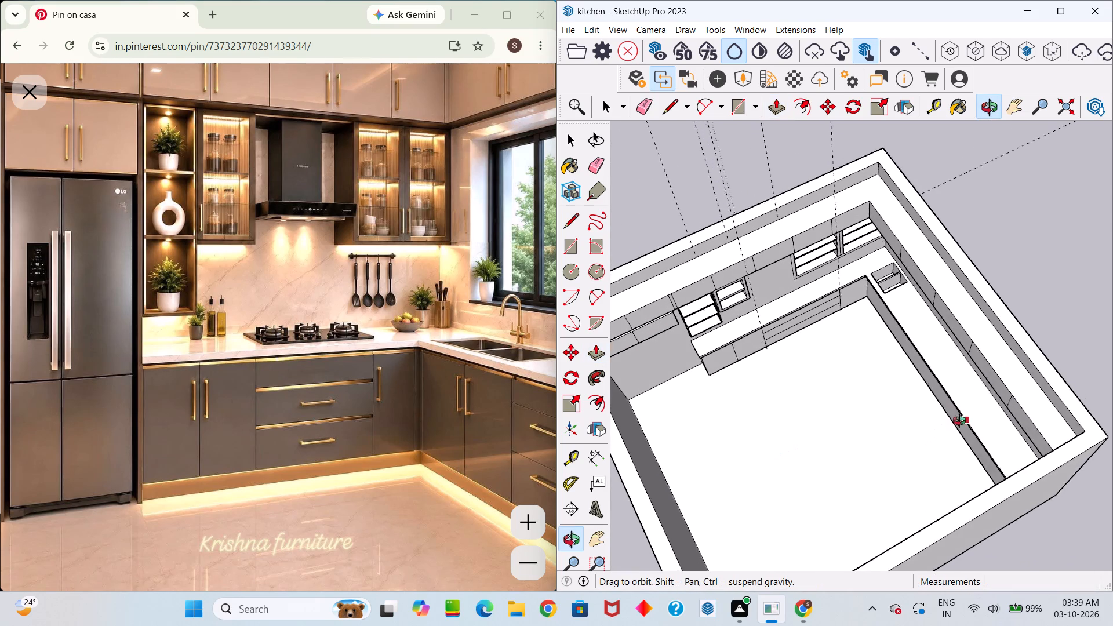
Examine the drawer-side run, including the countertop's free end, base cabinets, open shelves and upper cabinets, comparing it with the reference photo.
middle_drag(959, 421, 803, 333)
scroll(670, 297, up, 6)
scroll(774, 355, up, 5)
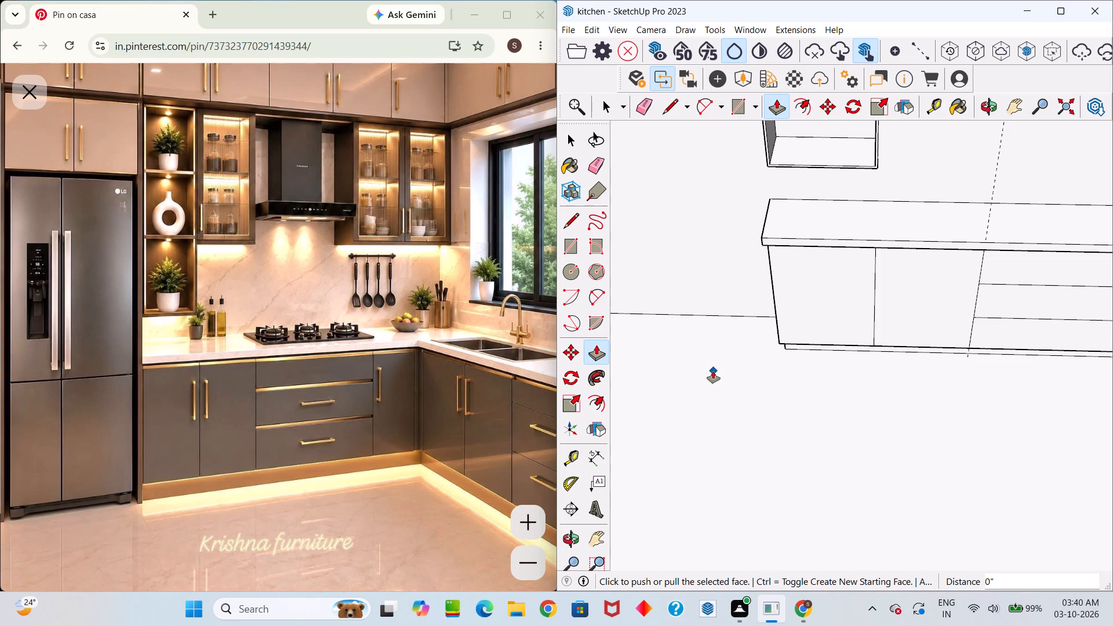
scroll(713, 371, down, 3)
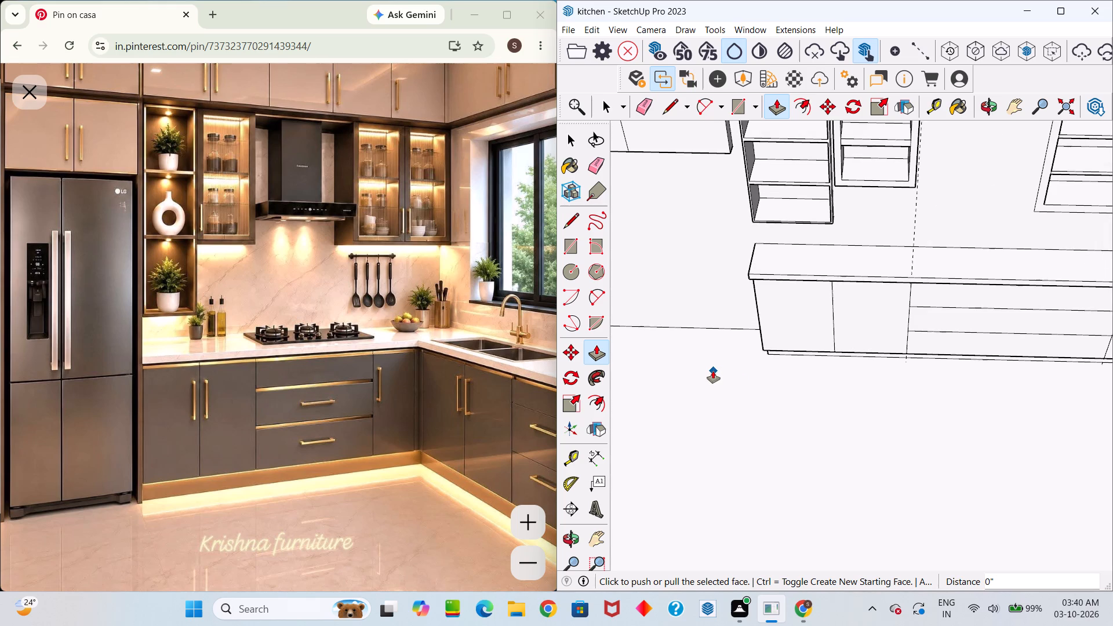
scroll(734, 385, down, 1)
middle_drag(729, 391, 724, 391)
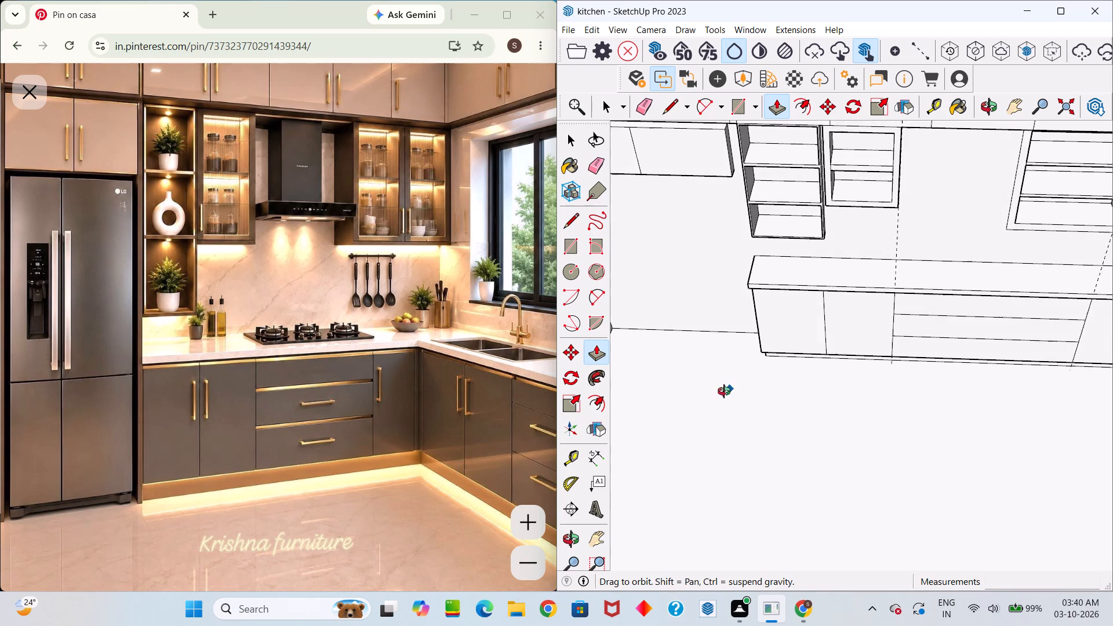
middle_drag(724, 391, 669, 410)
drag(721, 391, 669, 410)
middle_drag(754, 387, 773, 299)
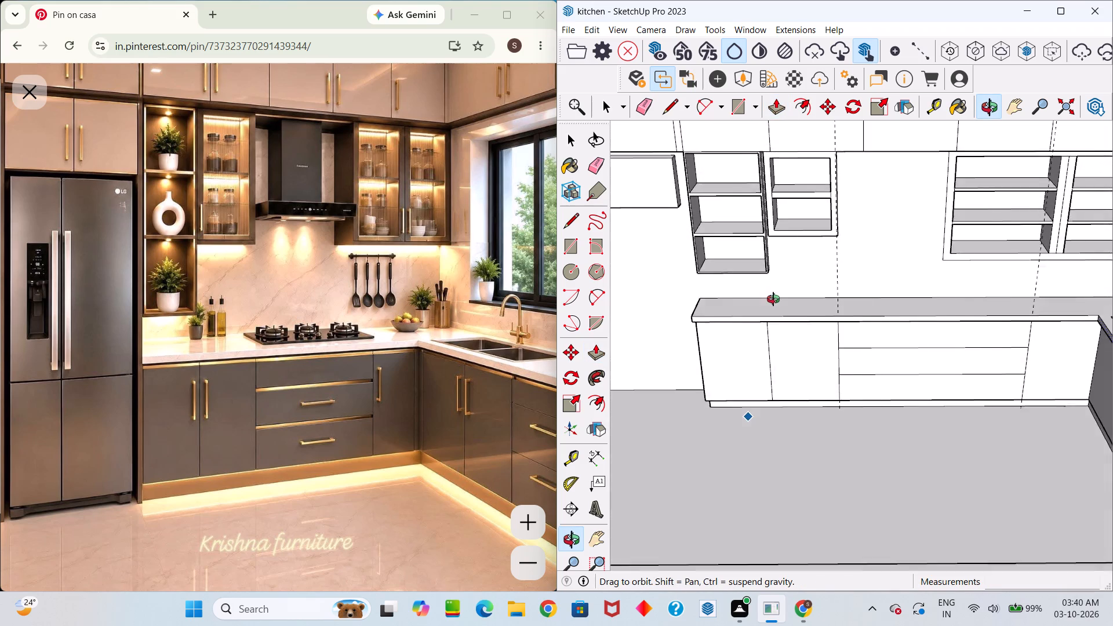
middle_drag(773, 299, 794, 331)
scroll(803, 360, up, 2)
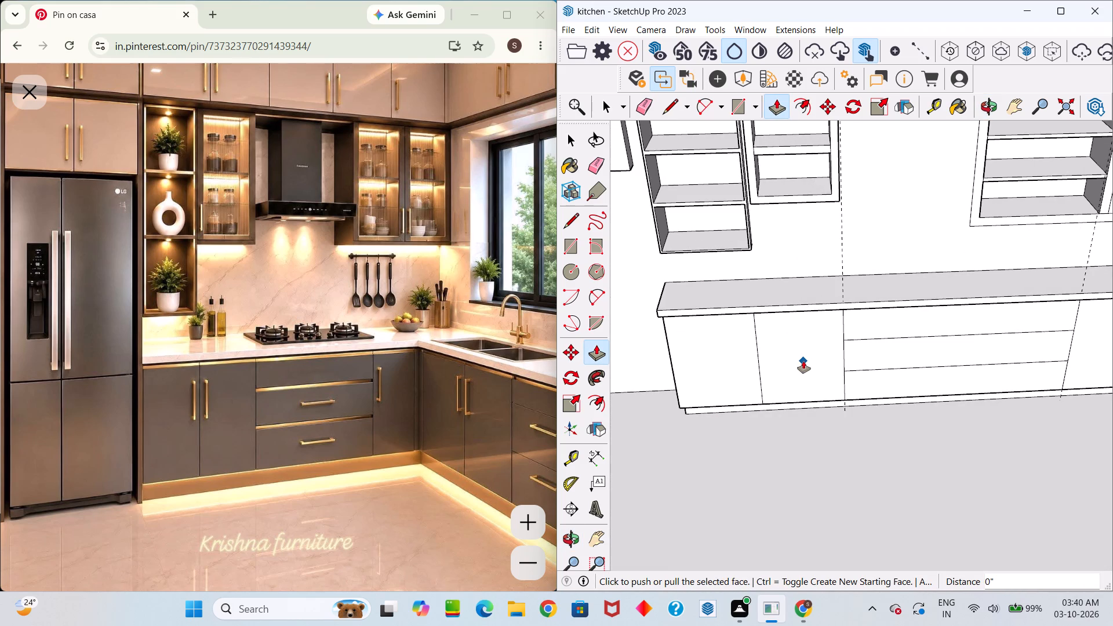
scroll(803, 361, down, 8)
middle_drag(810, 370, 856, 283)
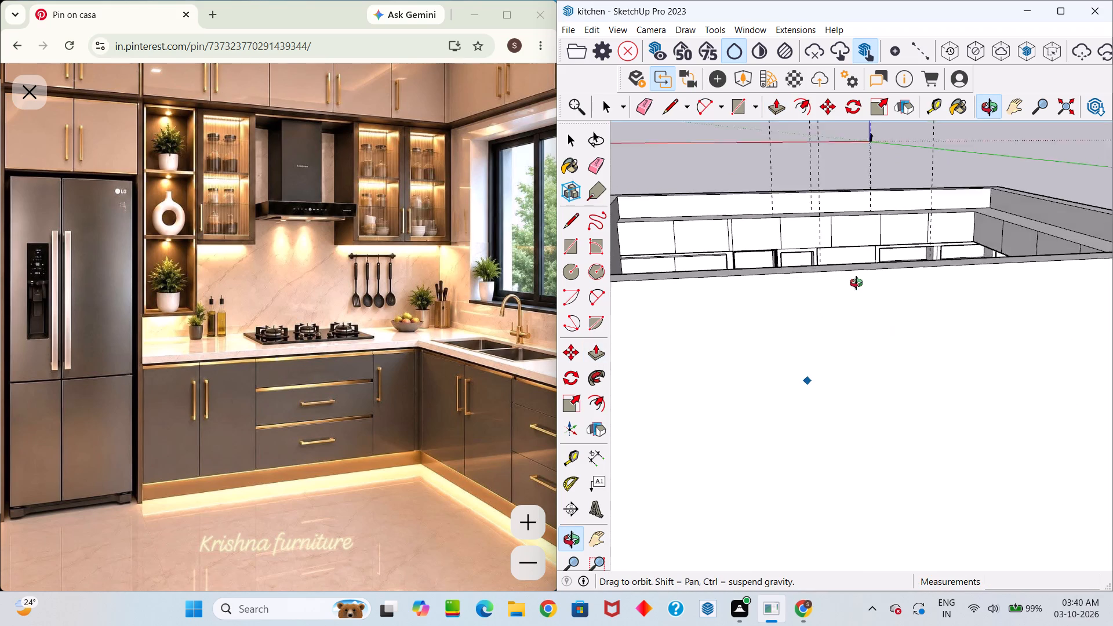
middle_drag(856, 283, 864, 348)
scroll(888, 293, up, 4)
scroll(833, 209, up, 3)
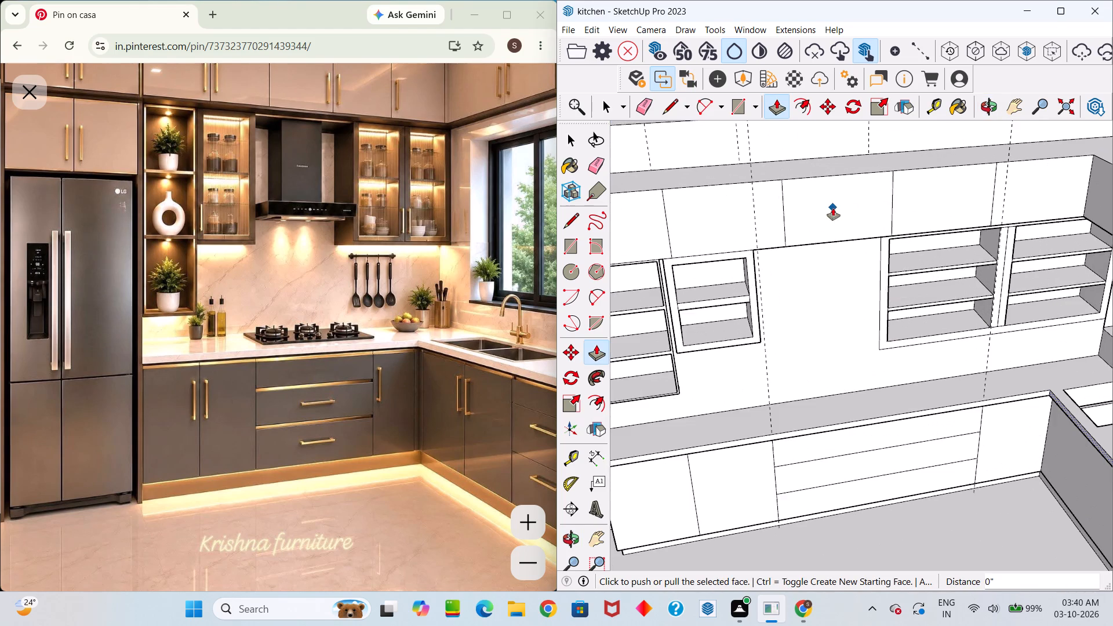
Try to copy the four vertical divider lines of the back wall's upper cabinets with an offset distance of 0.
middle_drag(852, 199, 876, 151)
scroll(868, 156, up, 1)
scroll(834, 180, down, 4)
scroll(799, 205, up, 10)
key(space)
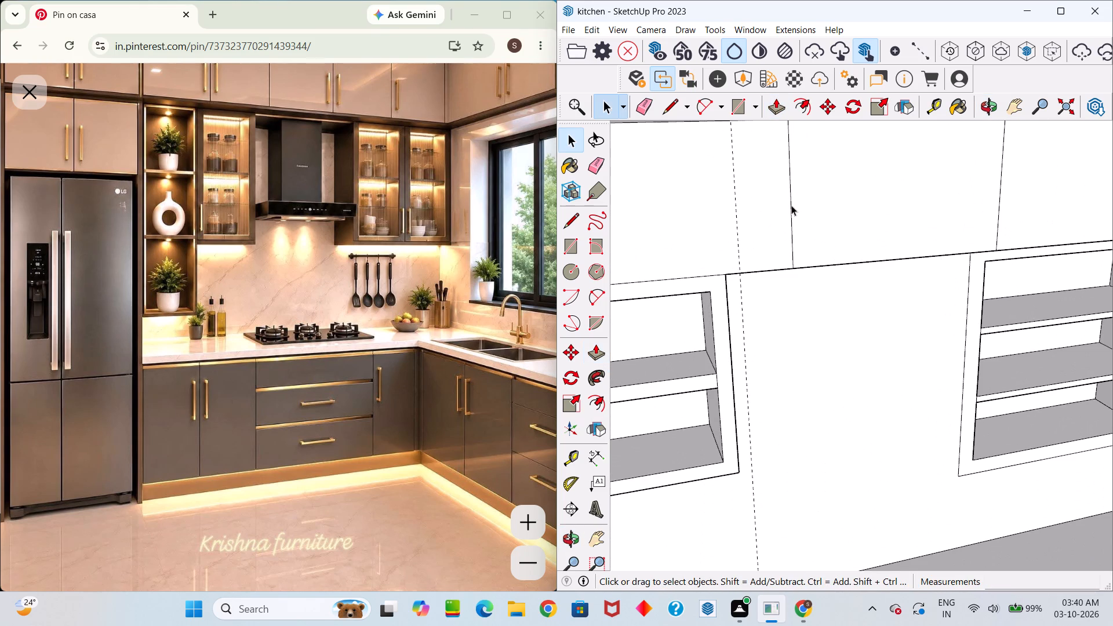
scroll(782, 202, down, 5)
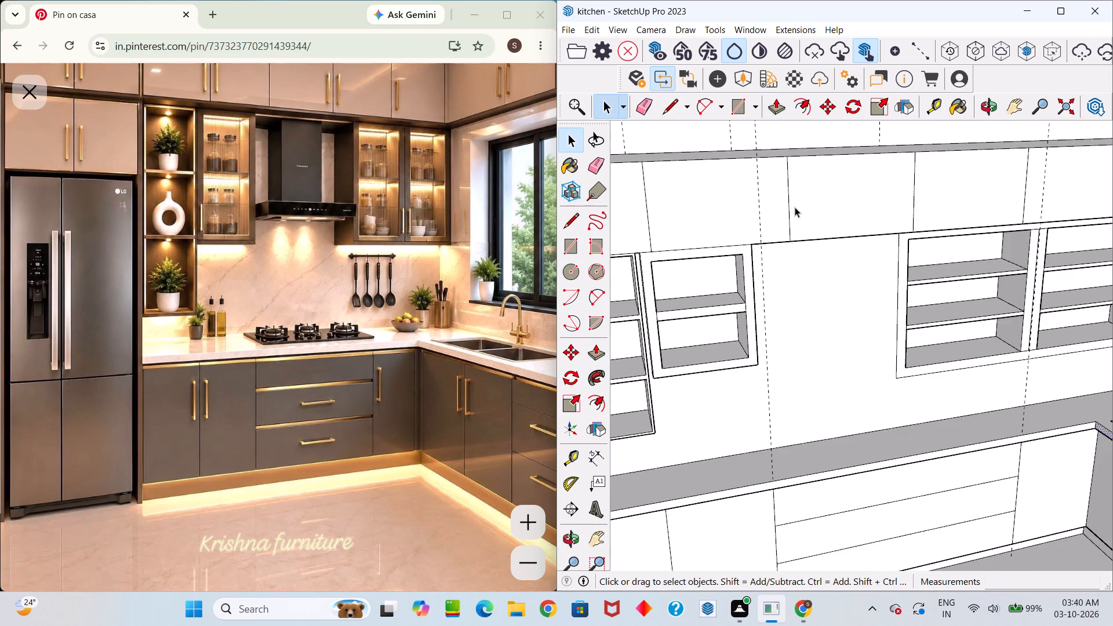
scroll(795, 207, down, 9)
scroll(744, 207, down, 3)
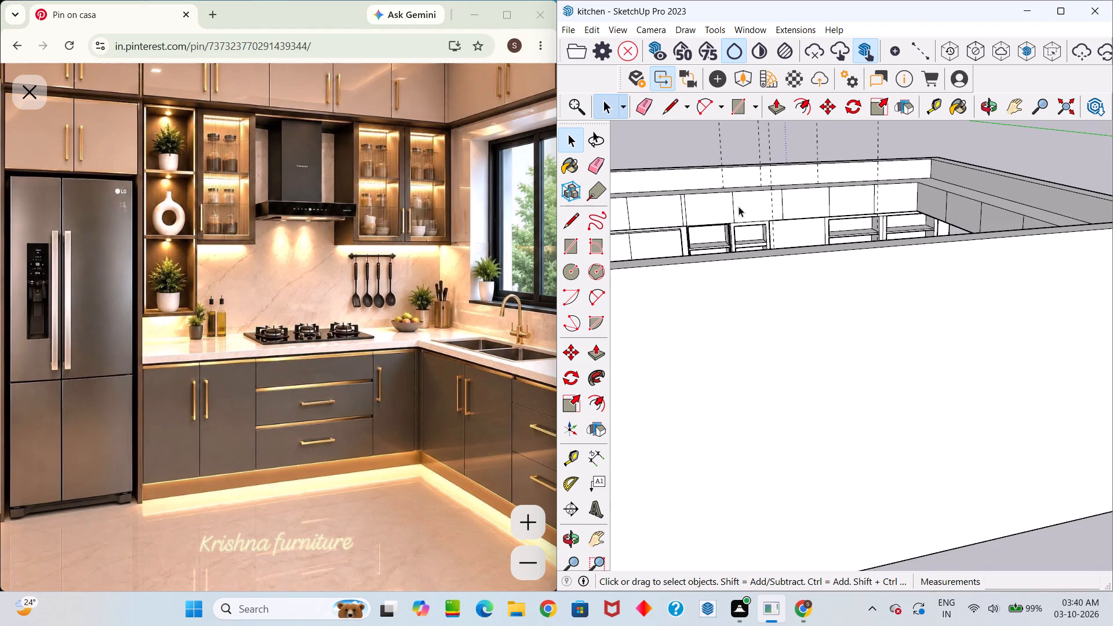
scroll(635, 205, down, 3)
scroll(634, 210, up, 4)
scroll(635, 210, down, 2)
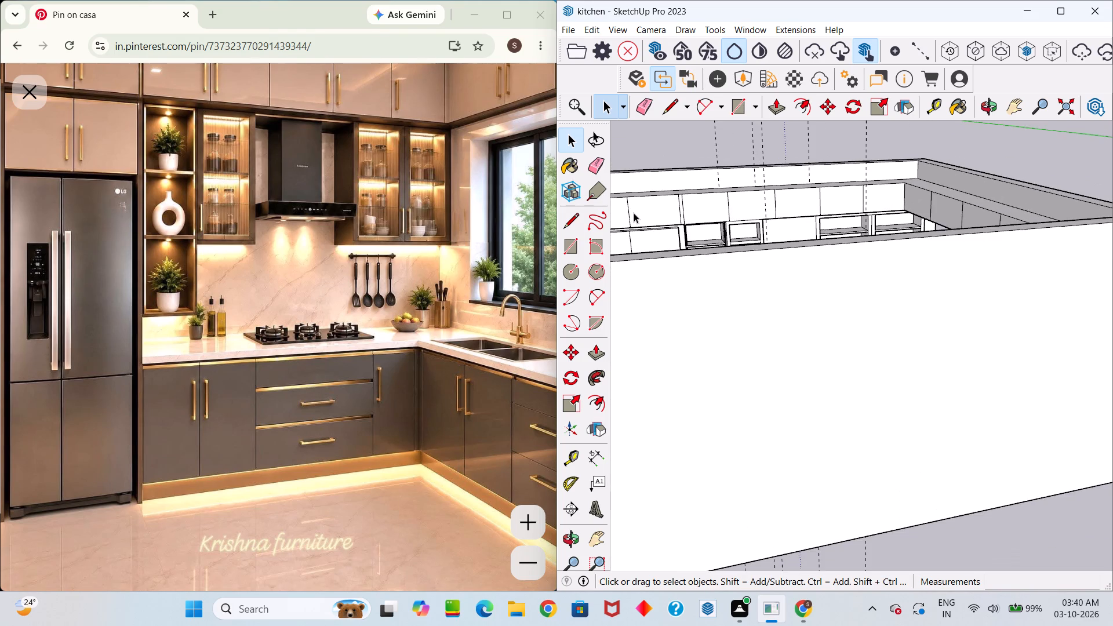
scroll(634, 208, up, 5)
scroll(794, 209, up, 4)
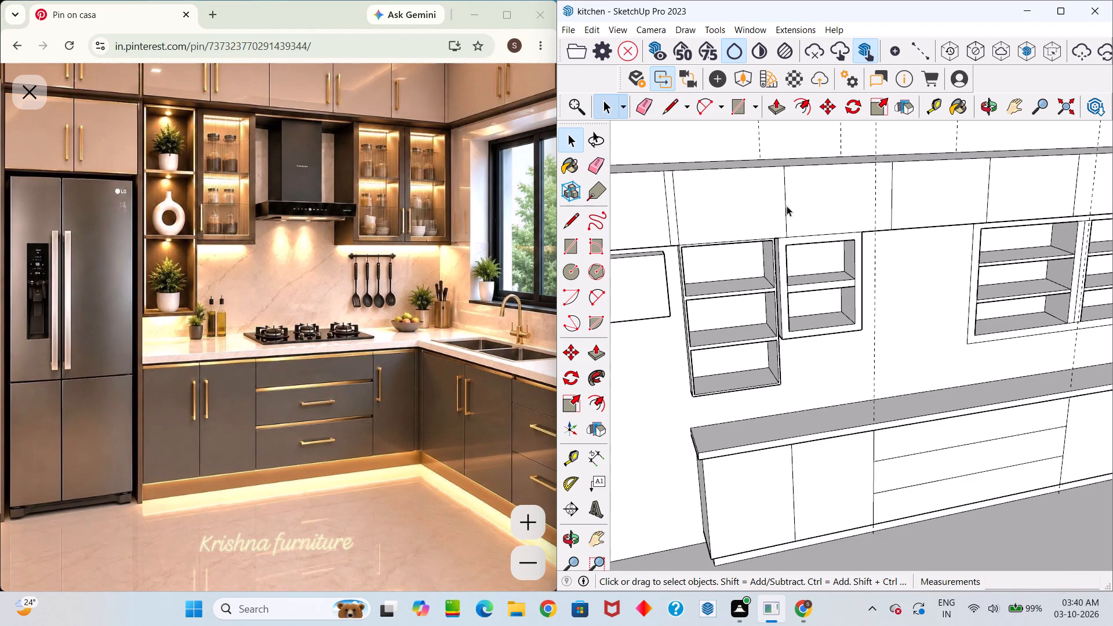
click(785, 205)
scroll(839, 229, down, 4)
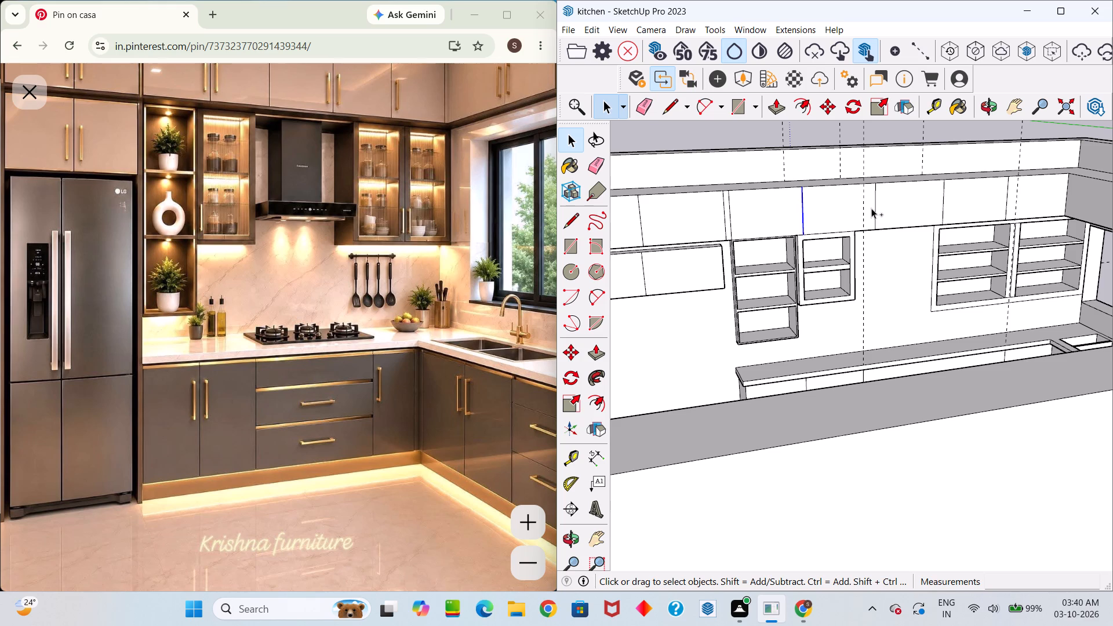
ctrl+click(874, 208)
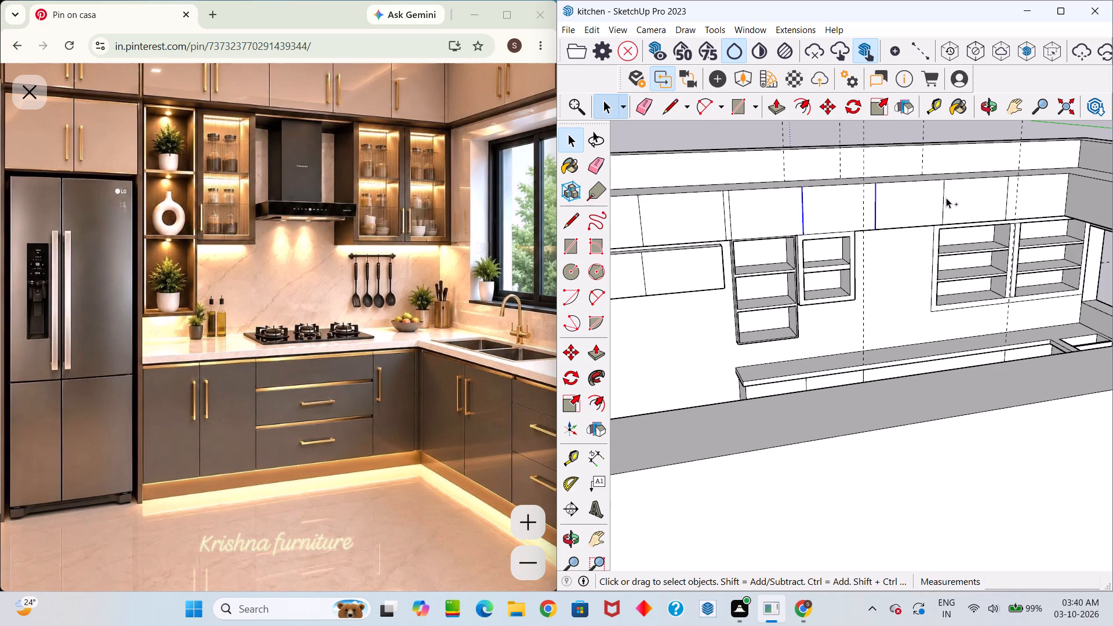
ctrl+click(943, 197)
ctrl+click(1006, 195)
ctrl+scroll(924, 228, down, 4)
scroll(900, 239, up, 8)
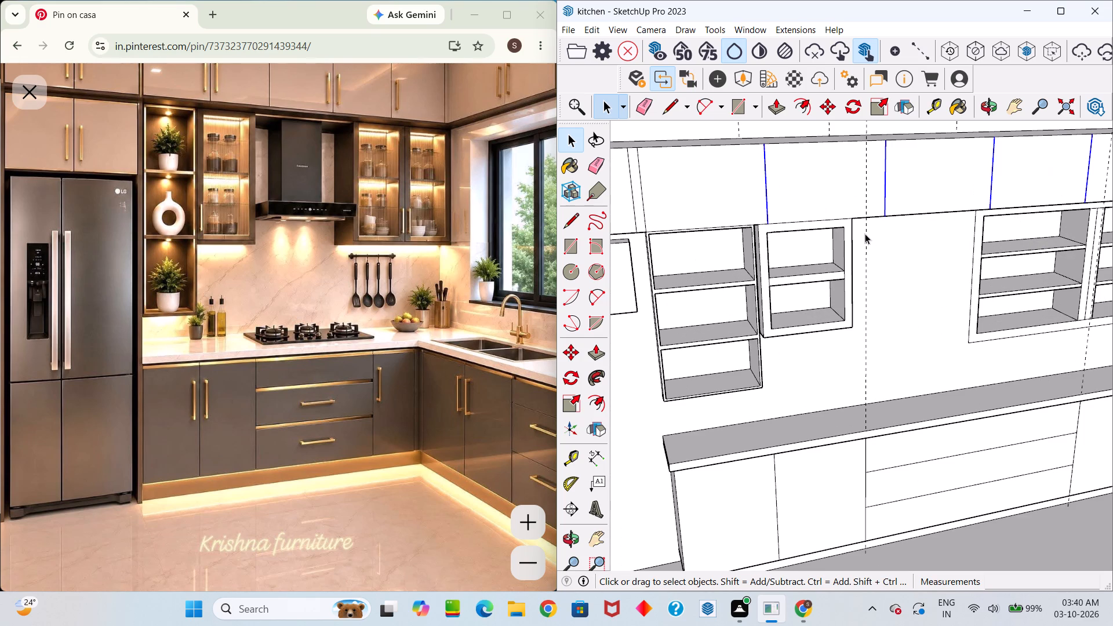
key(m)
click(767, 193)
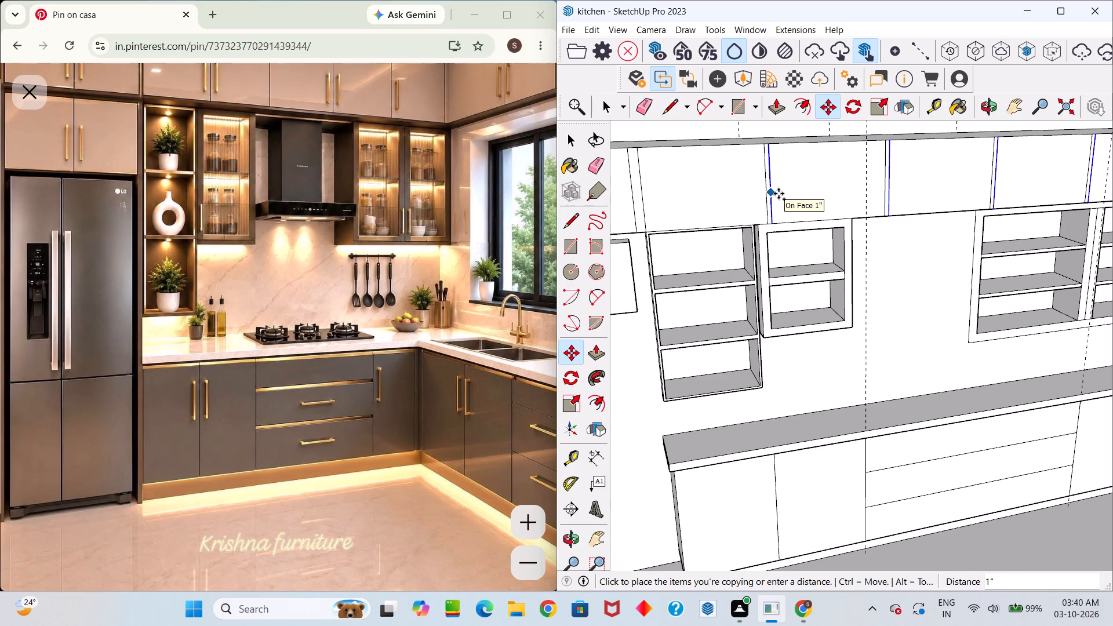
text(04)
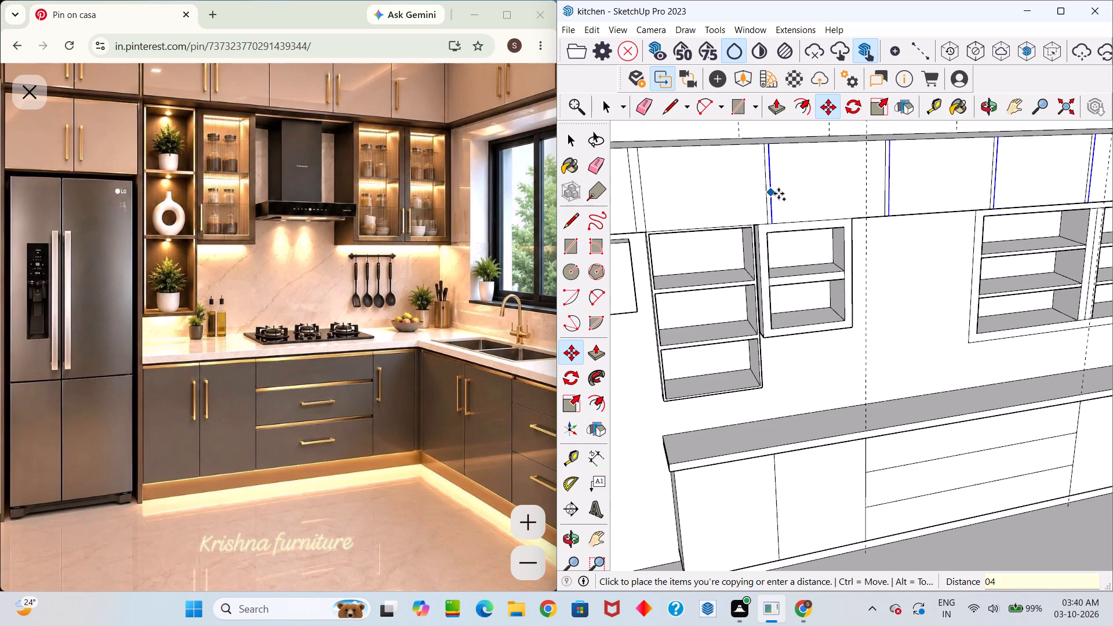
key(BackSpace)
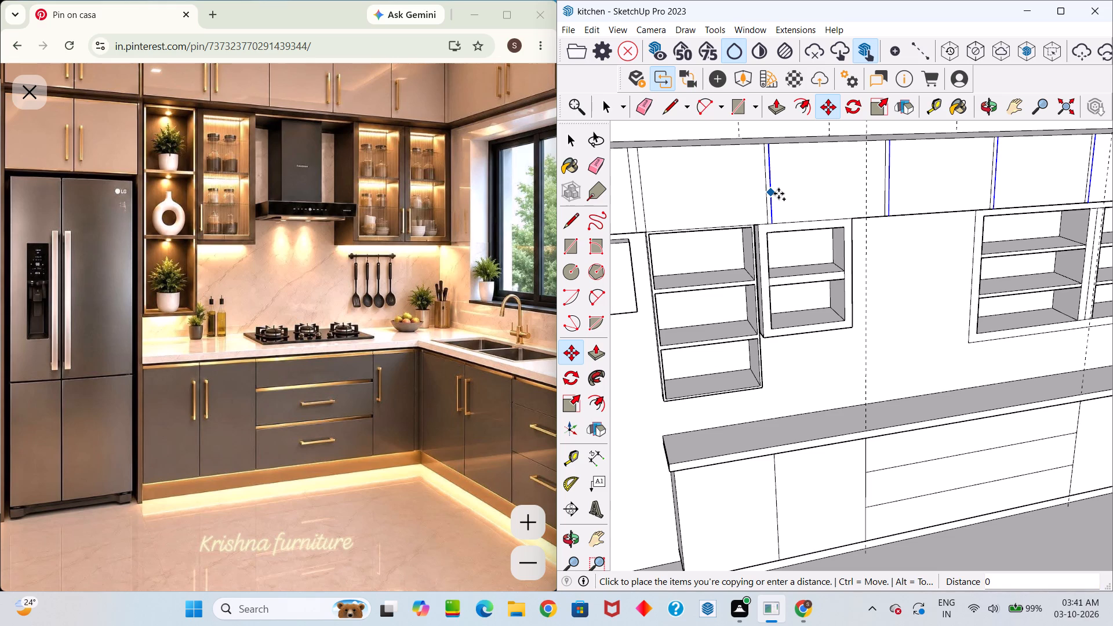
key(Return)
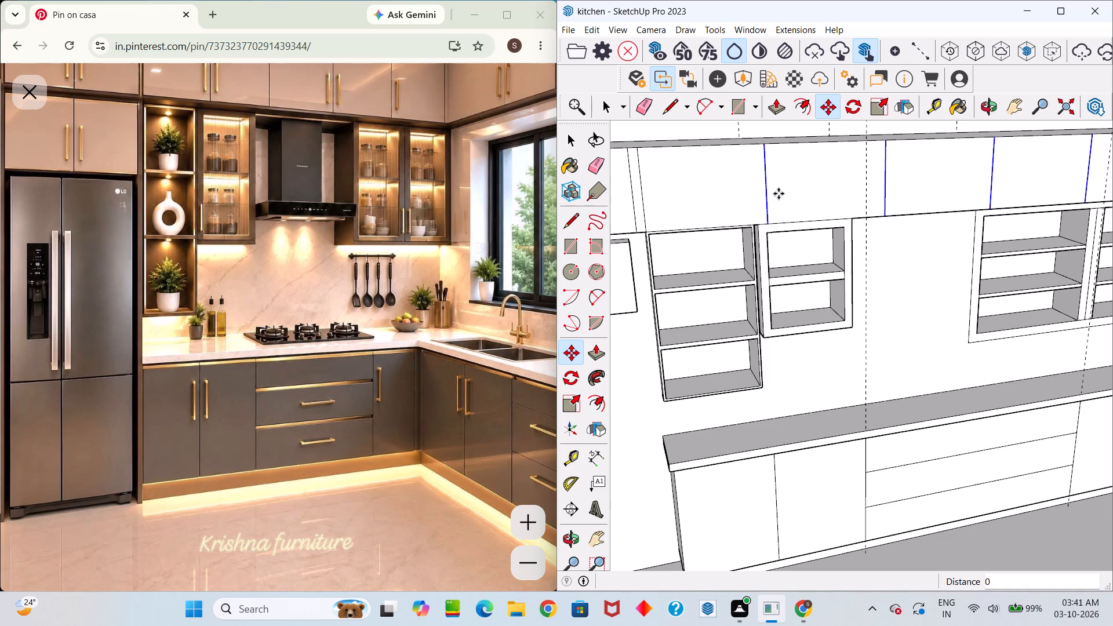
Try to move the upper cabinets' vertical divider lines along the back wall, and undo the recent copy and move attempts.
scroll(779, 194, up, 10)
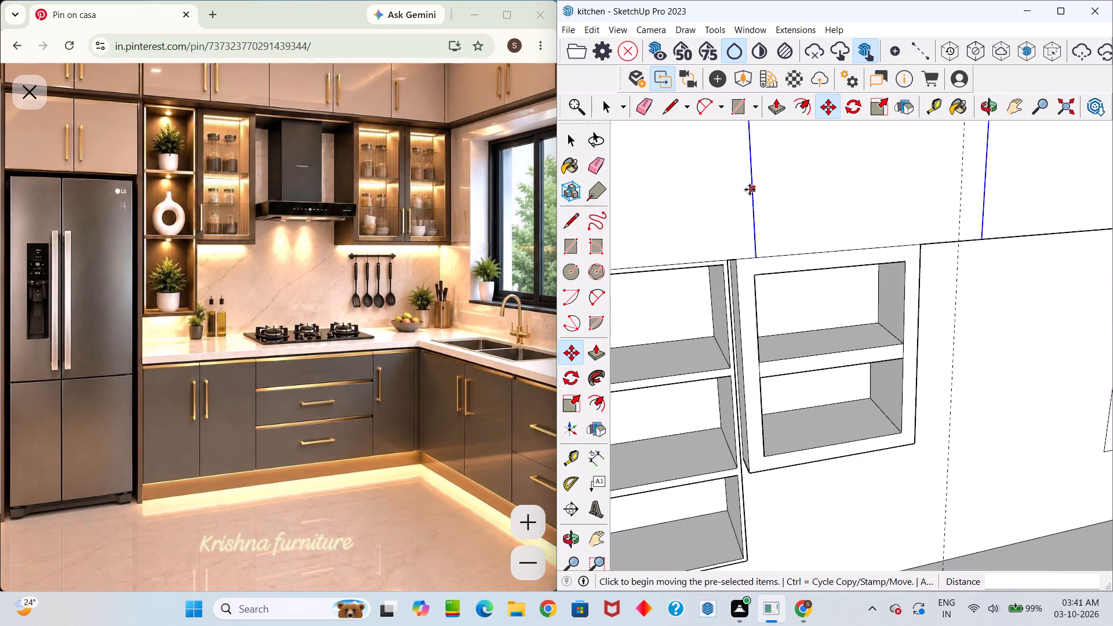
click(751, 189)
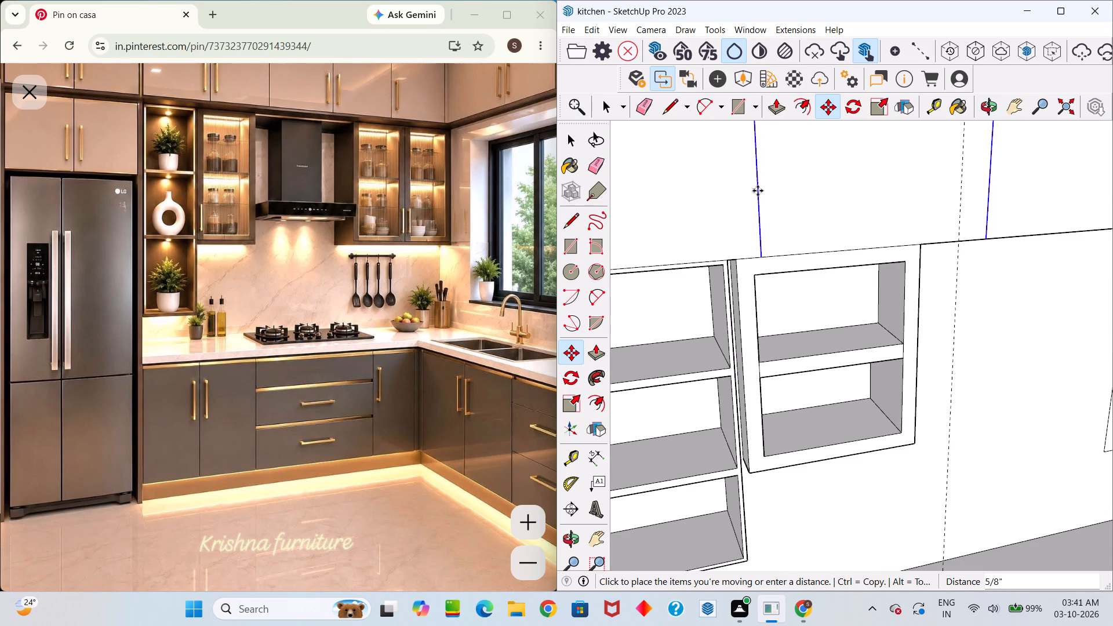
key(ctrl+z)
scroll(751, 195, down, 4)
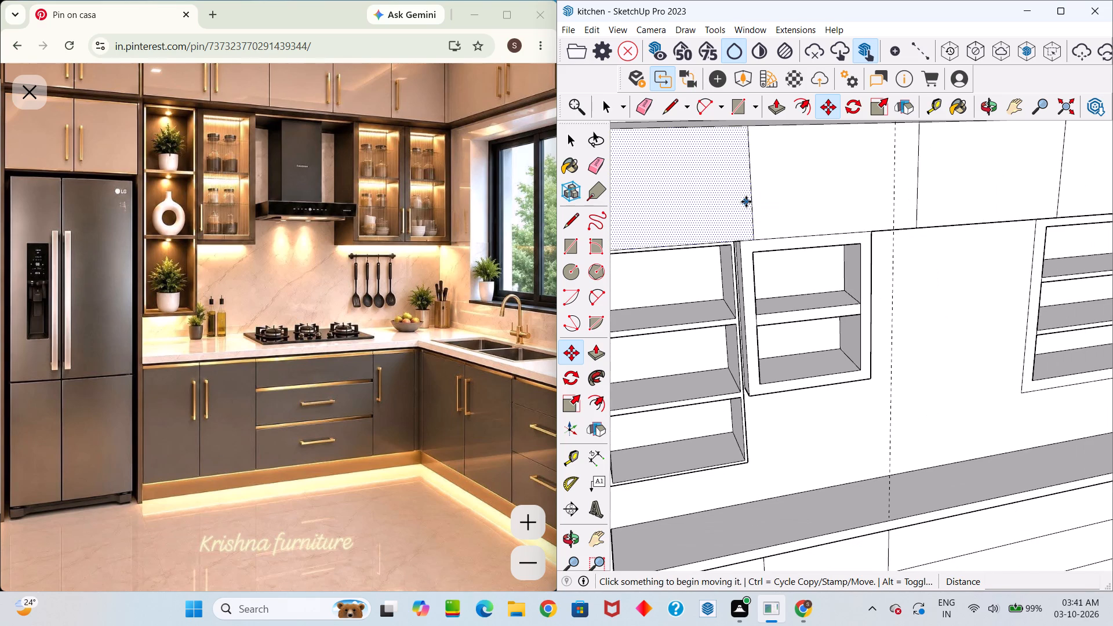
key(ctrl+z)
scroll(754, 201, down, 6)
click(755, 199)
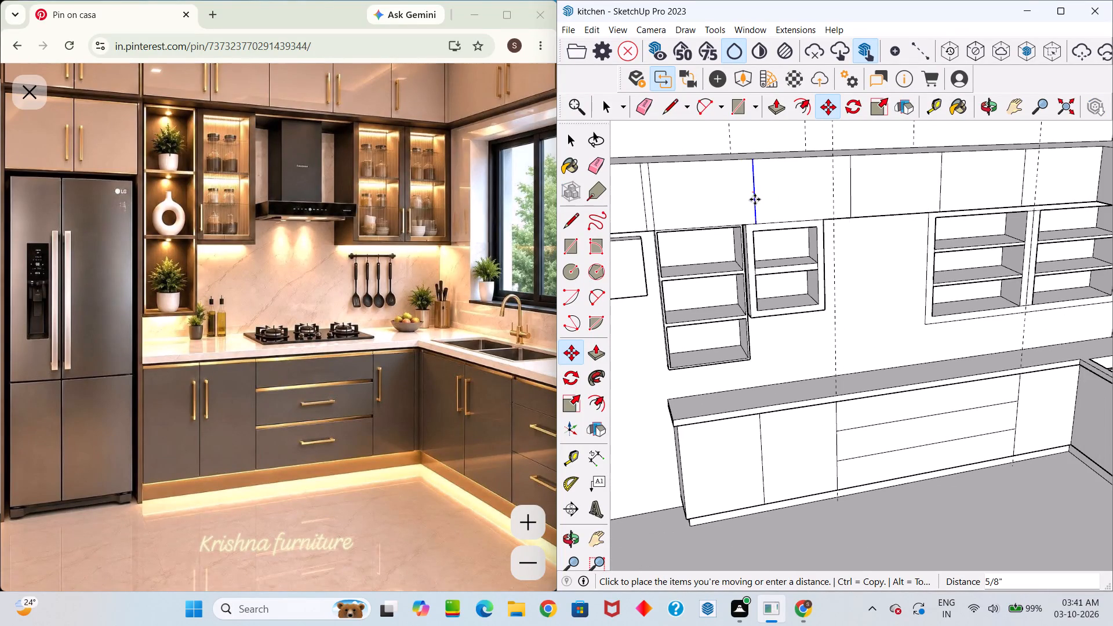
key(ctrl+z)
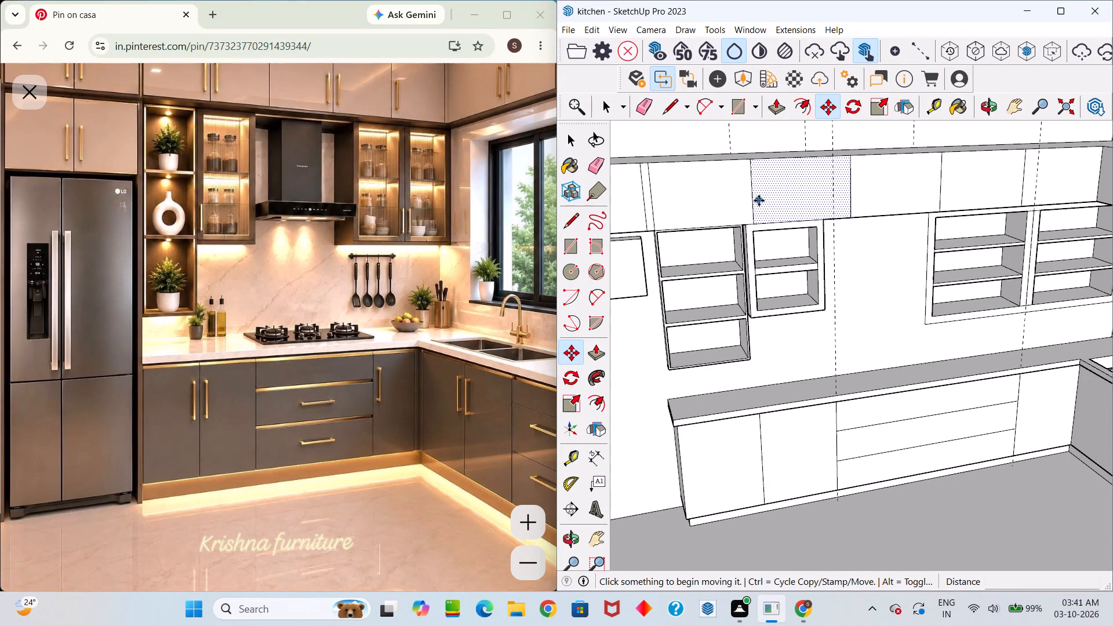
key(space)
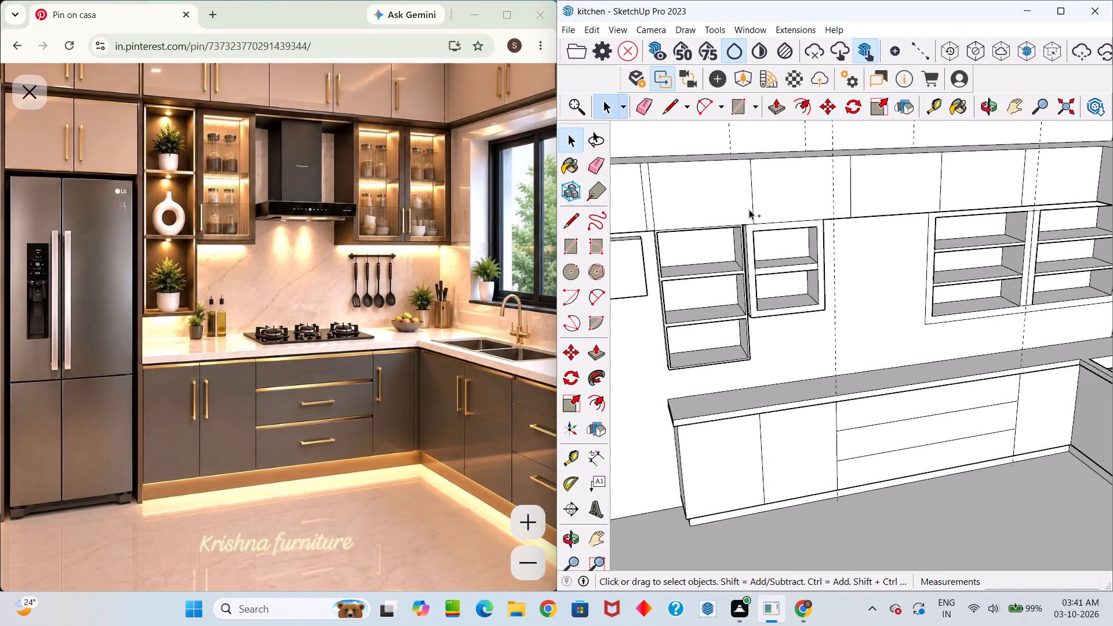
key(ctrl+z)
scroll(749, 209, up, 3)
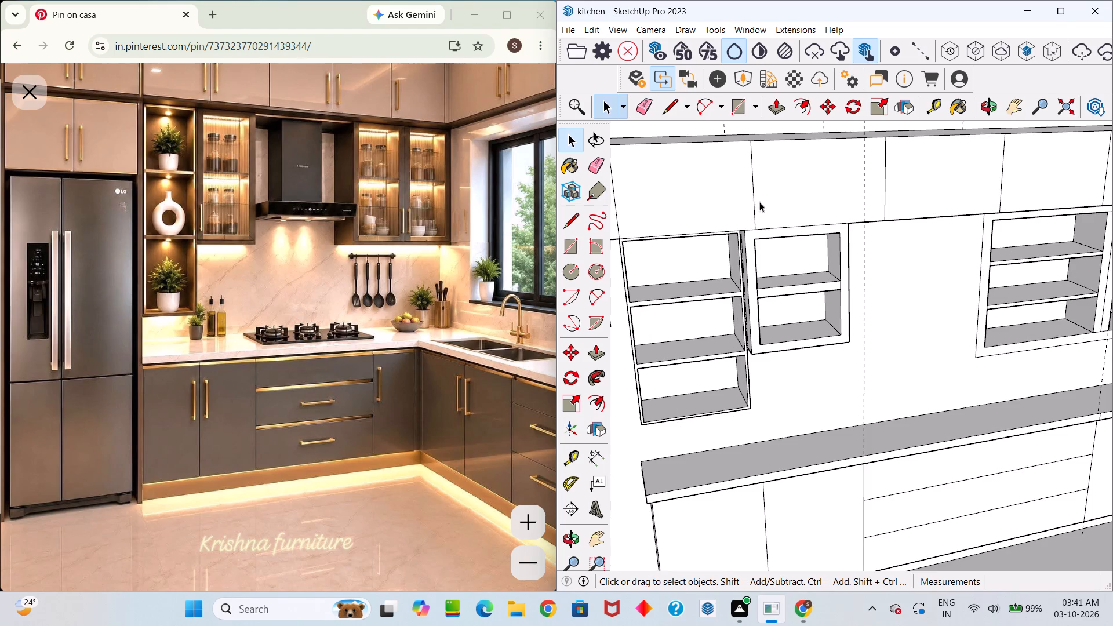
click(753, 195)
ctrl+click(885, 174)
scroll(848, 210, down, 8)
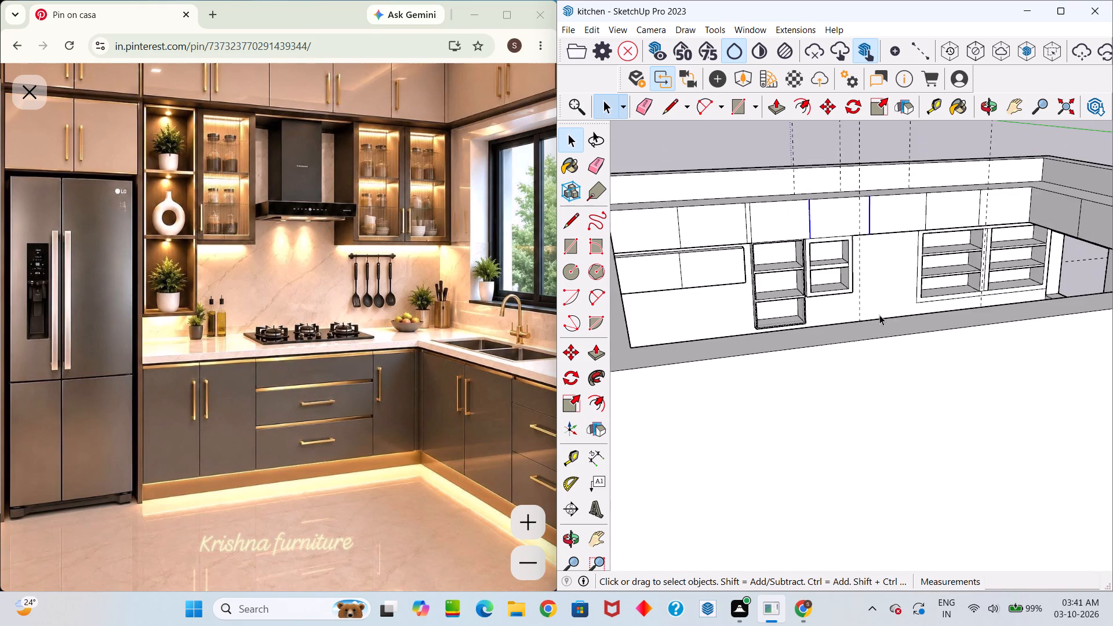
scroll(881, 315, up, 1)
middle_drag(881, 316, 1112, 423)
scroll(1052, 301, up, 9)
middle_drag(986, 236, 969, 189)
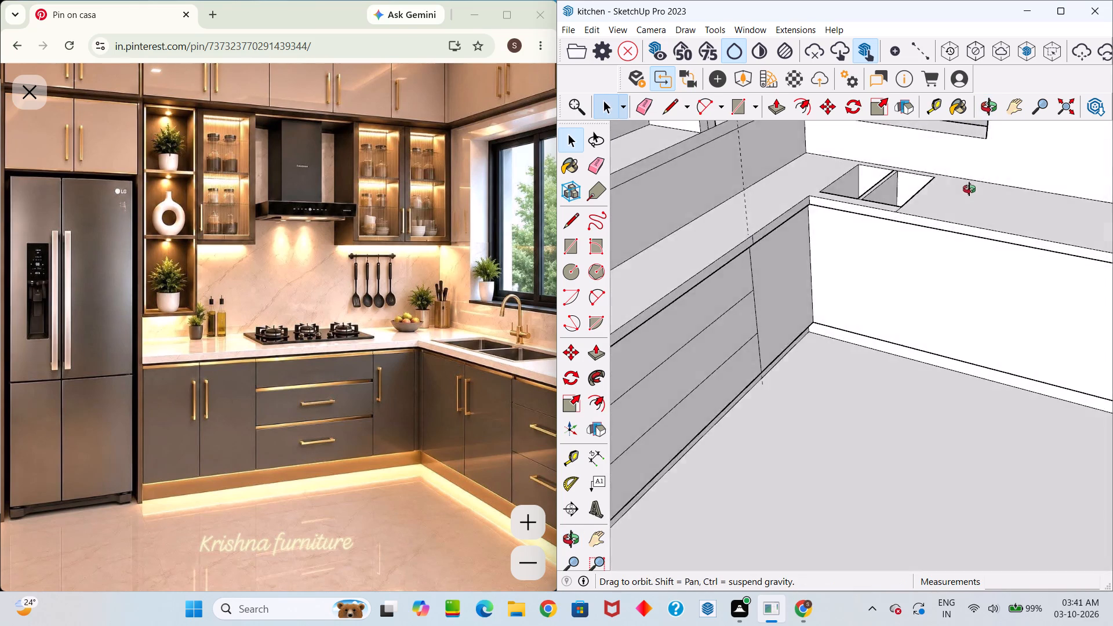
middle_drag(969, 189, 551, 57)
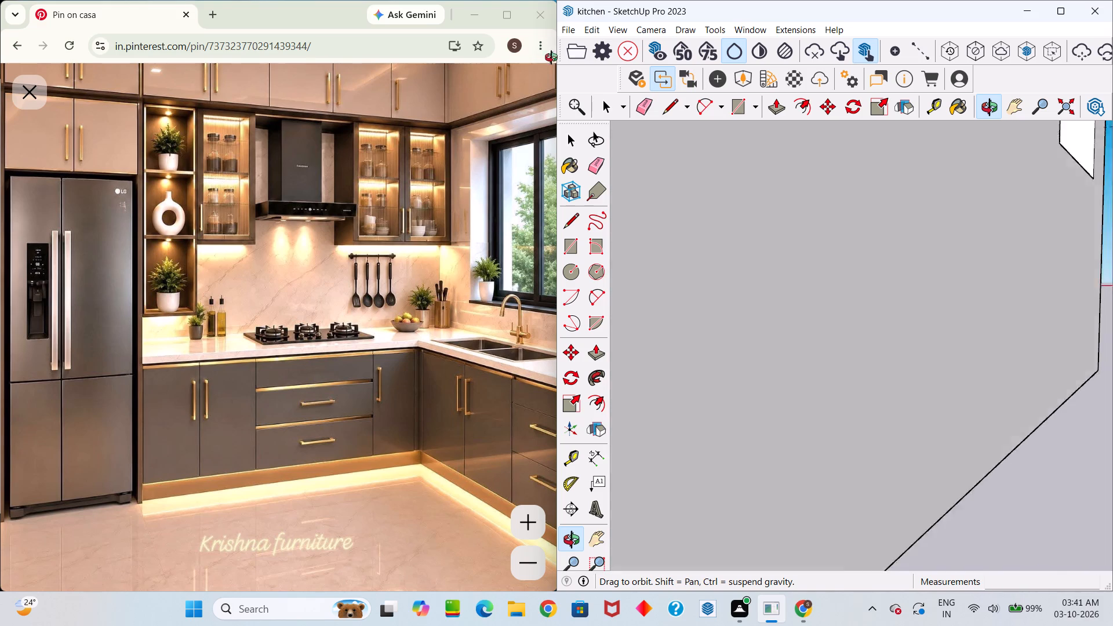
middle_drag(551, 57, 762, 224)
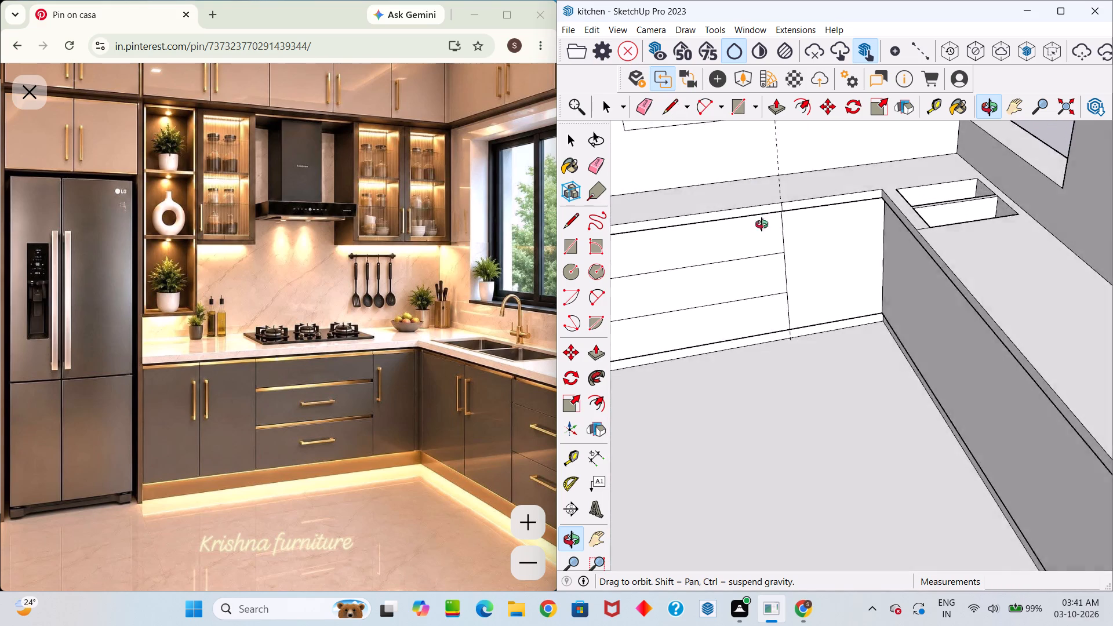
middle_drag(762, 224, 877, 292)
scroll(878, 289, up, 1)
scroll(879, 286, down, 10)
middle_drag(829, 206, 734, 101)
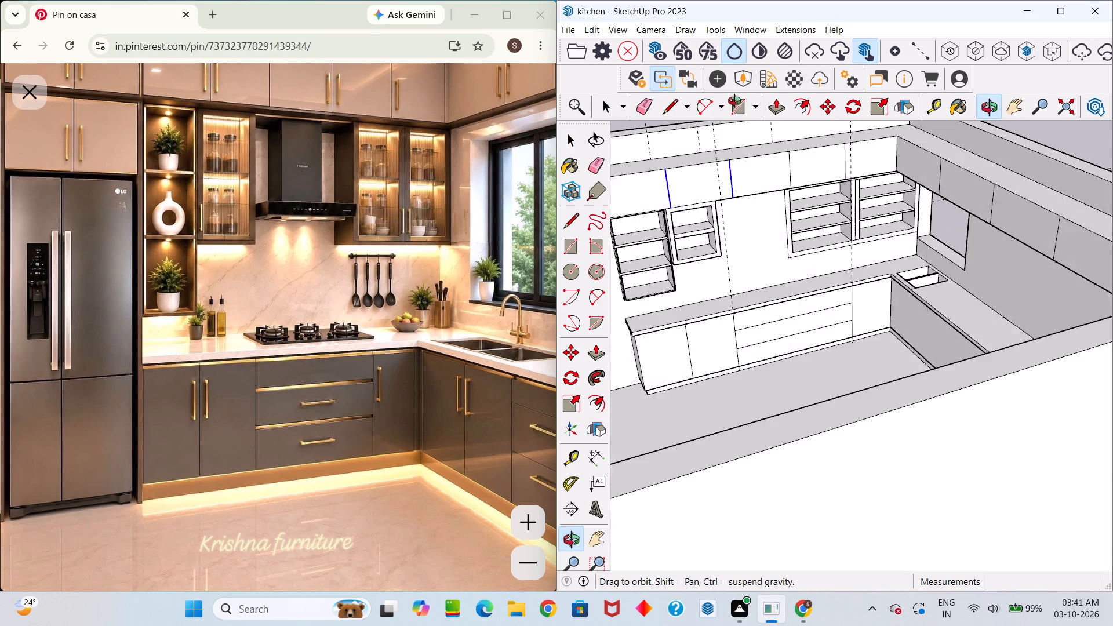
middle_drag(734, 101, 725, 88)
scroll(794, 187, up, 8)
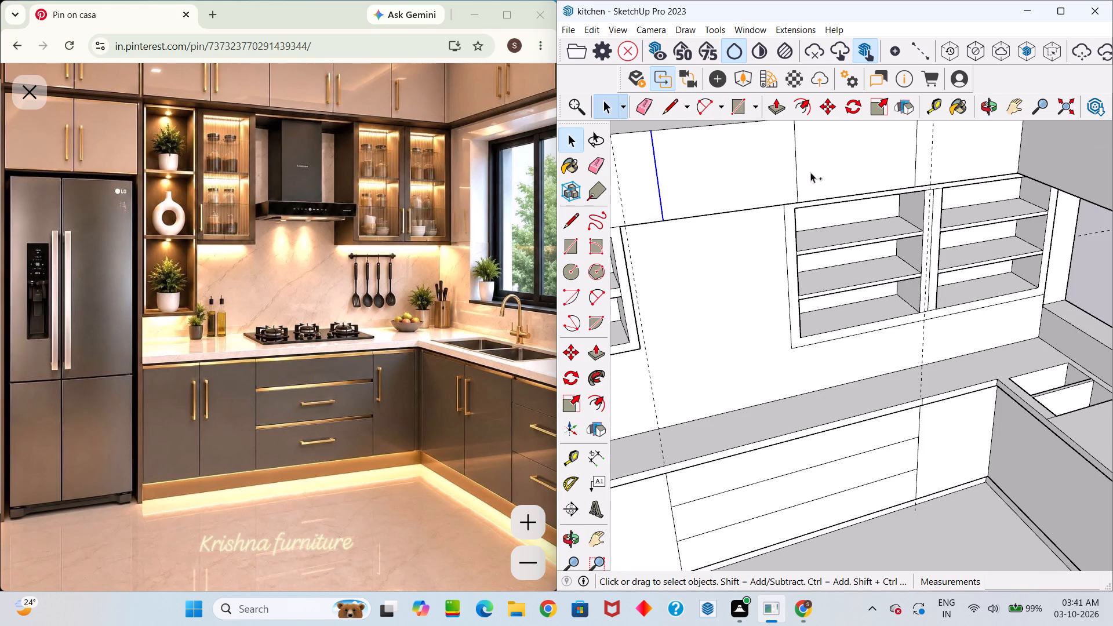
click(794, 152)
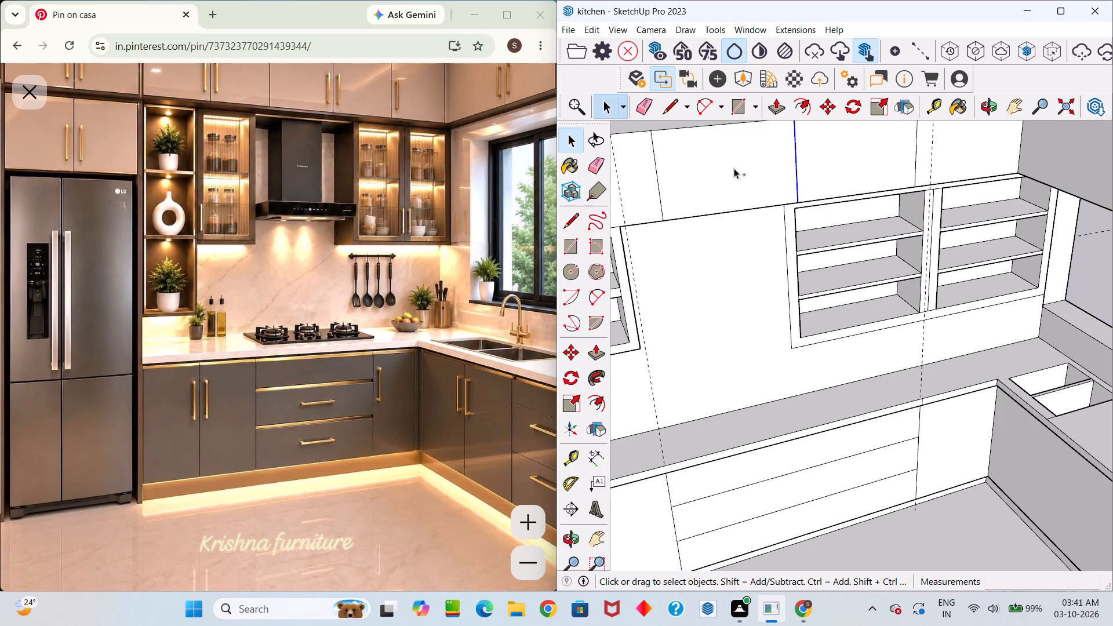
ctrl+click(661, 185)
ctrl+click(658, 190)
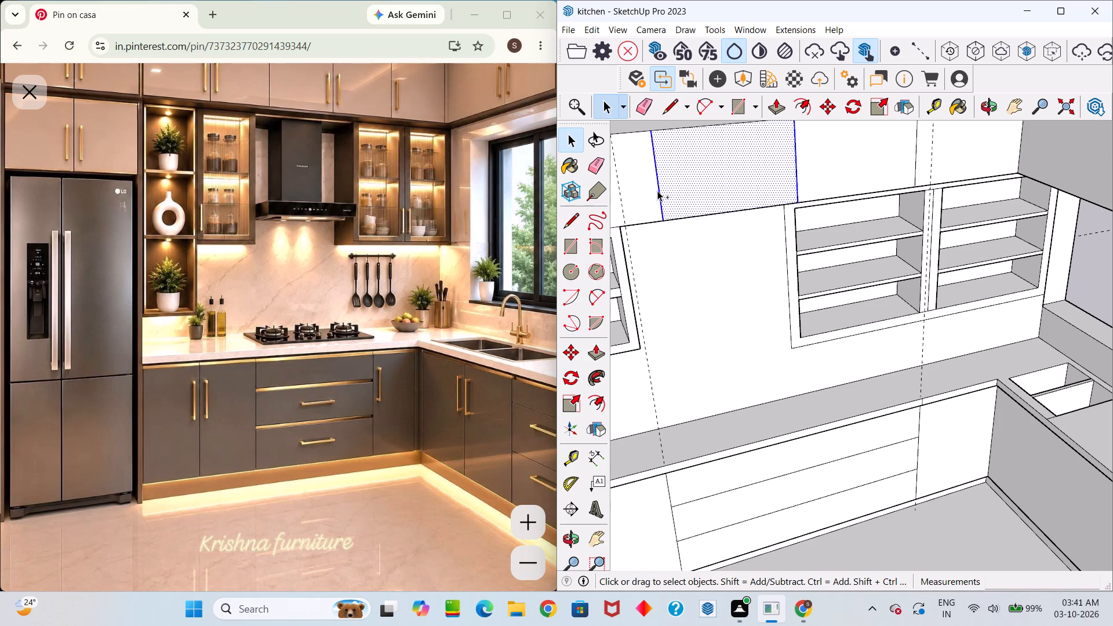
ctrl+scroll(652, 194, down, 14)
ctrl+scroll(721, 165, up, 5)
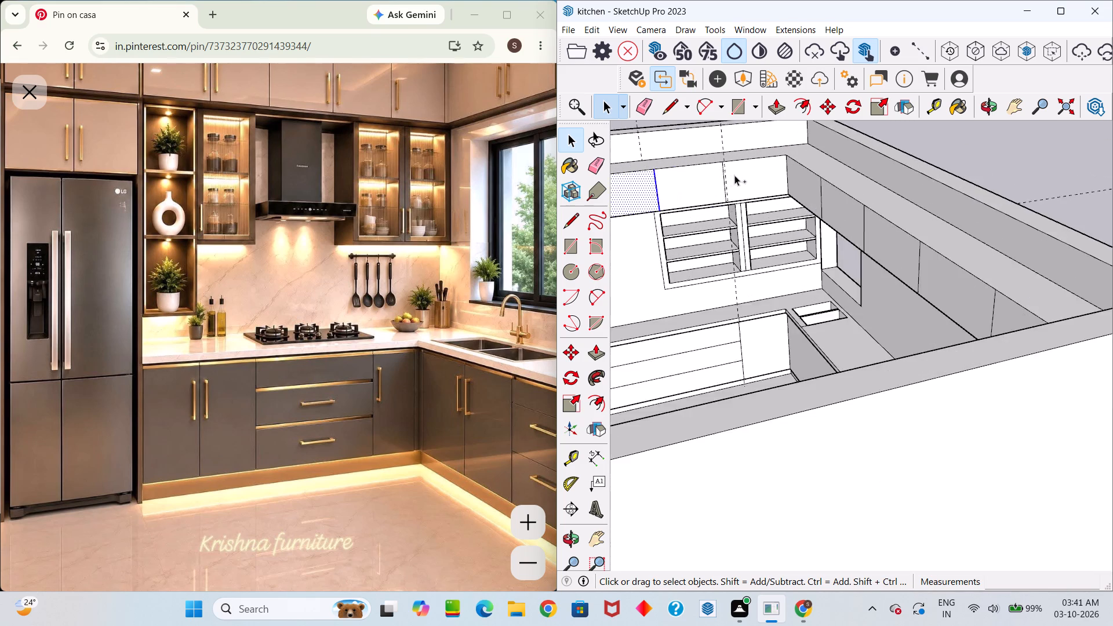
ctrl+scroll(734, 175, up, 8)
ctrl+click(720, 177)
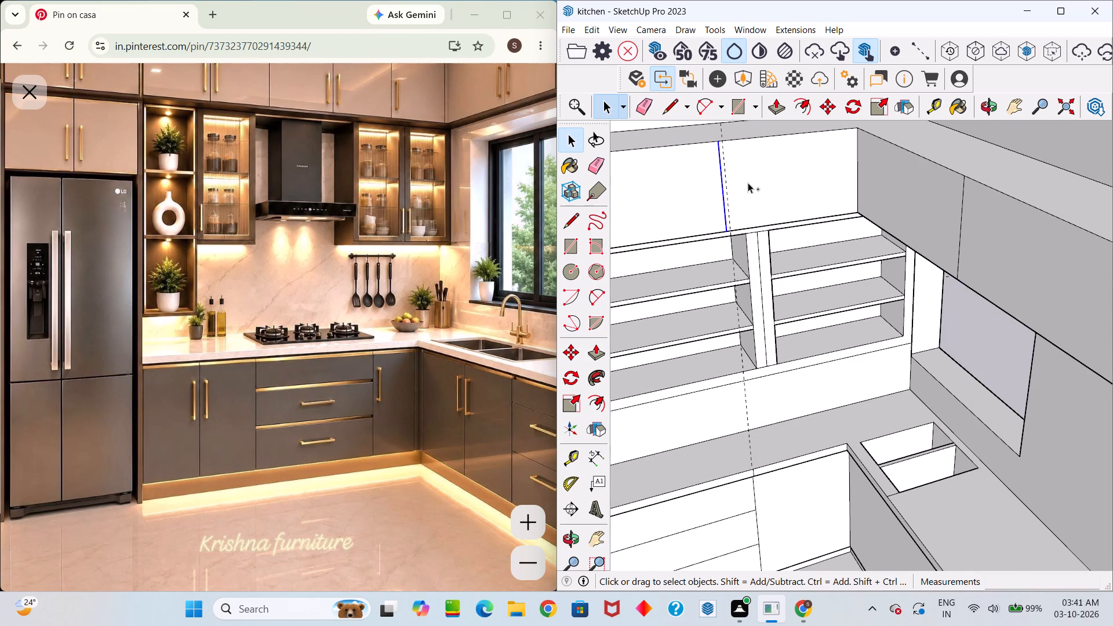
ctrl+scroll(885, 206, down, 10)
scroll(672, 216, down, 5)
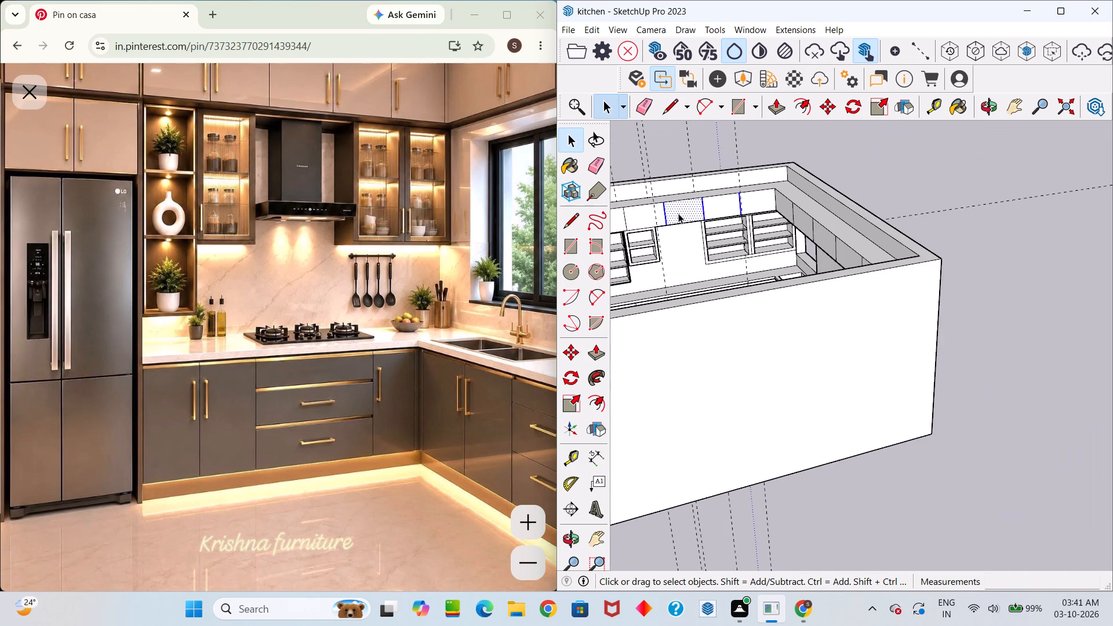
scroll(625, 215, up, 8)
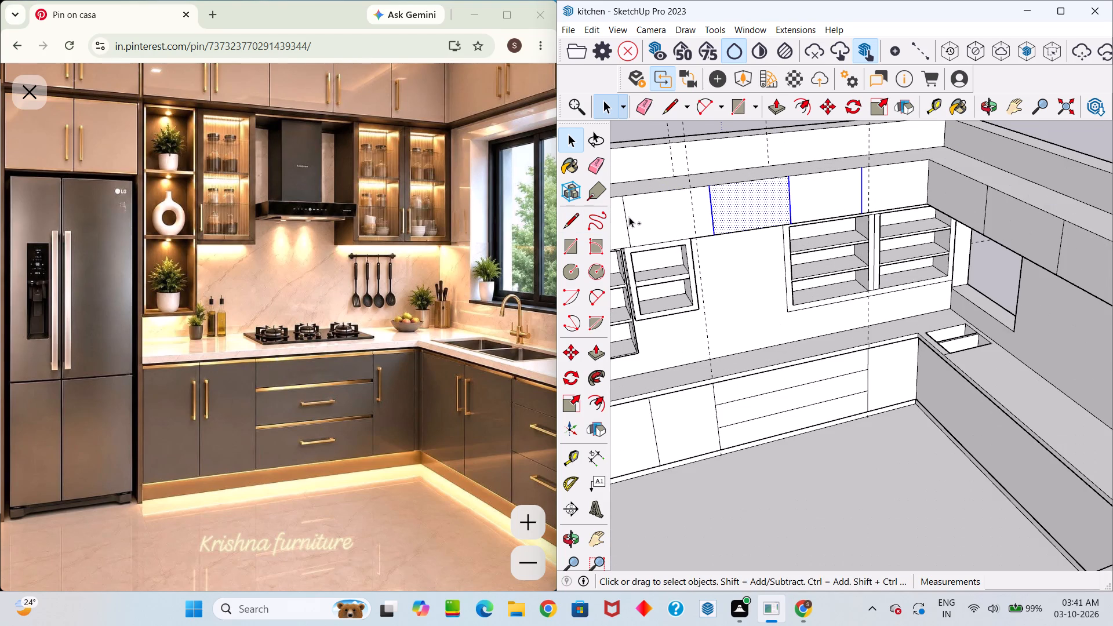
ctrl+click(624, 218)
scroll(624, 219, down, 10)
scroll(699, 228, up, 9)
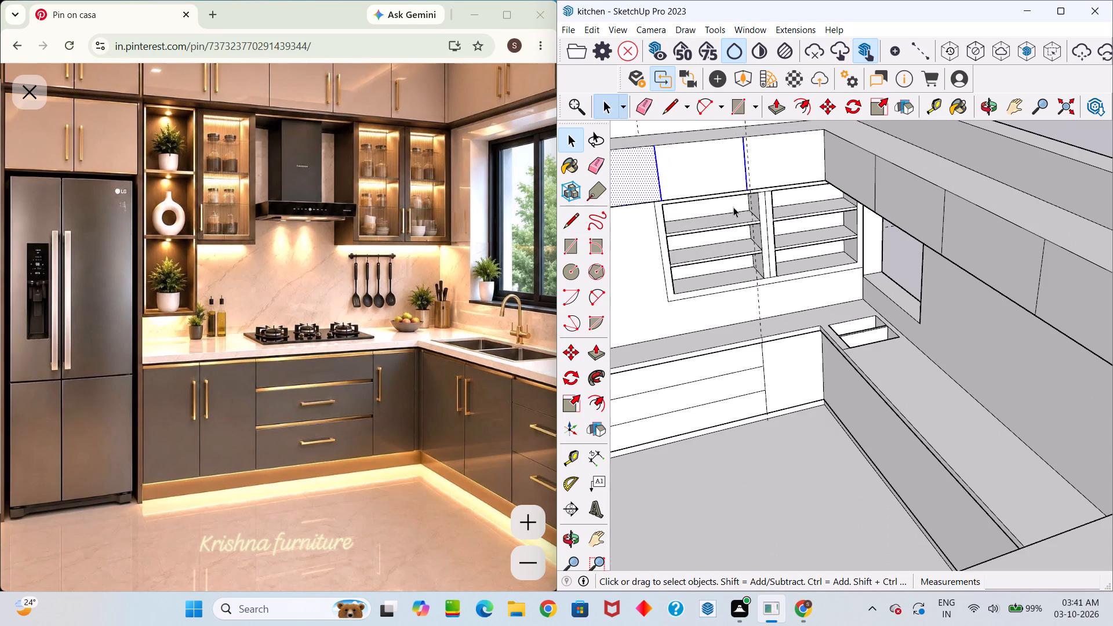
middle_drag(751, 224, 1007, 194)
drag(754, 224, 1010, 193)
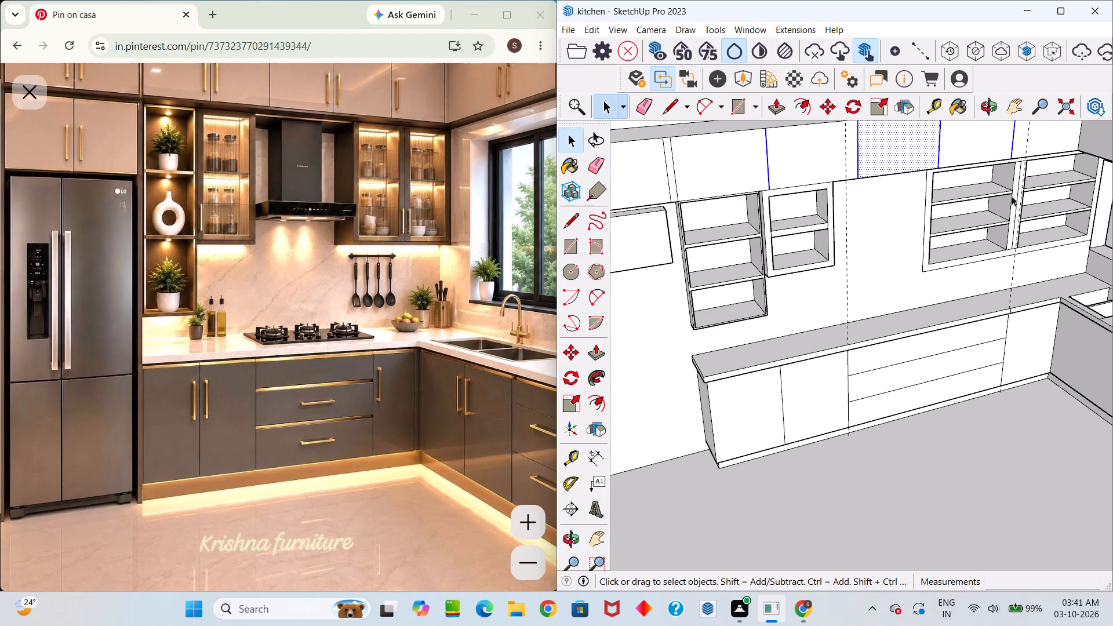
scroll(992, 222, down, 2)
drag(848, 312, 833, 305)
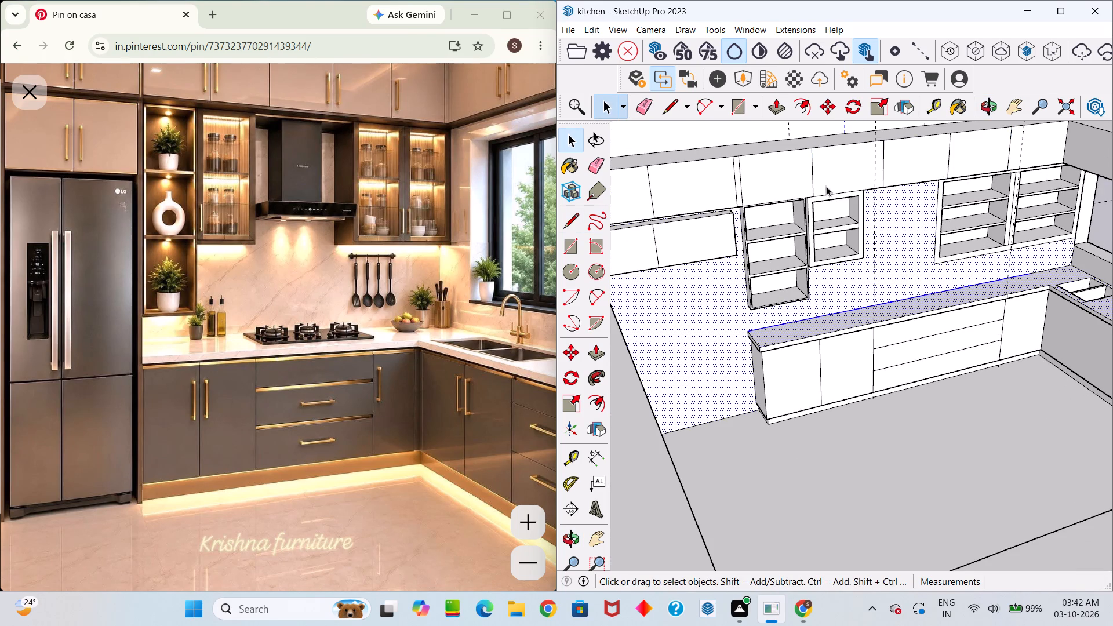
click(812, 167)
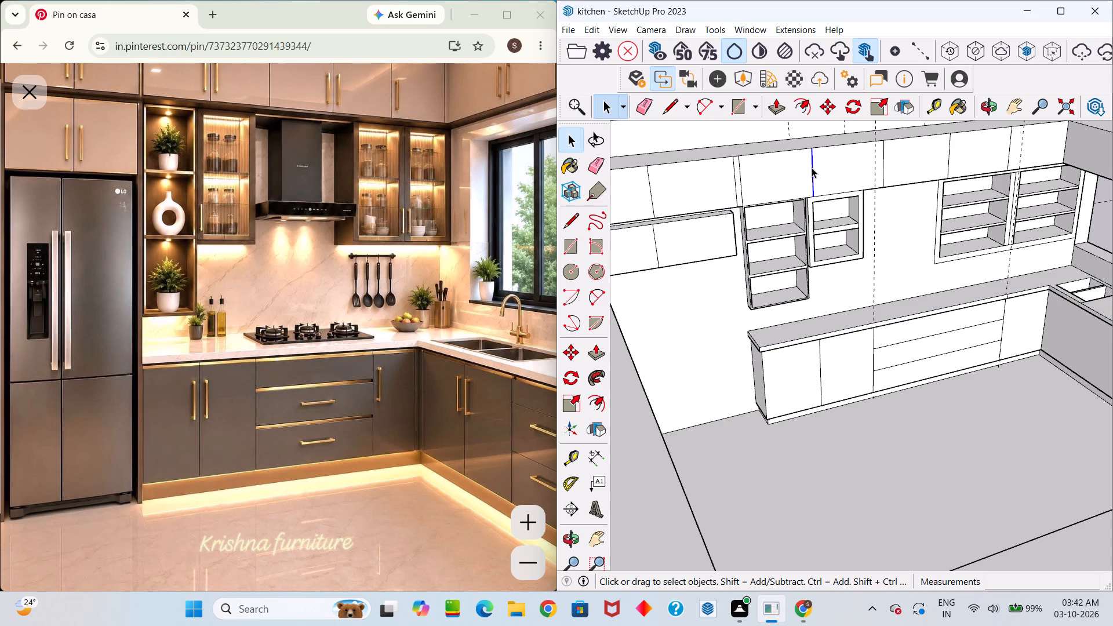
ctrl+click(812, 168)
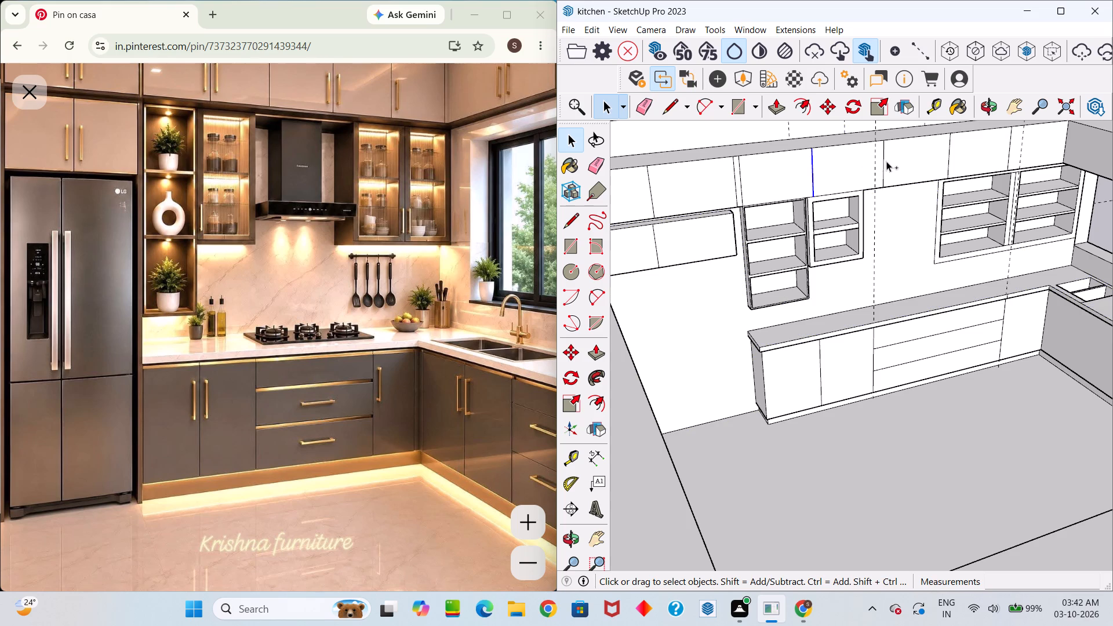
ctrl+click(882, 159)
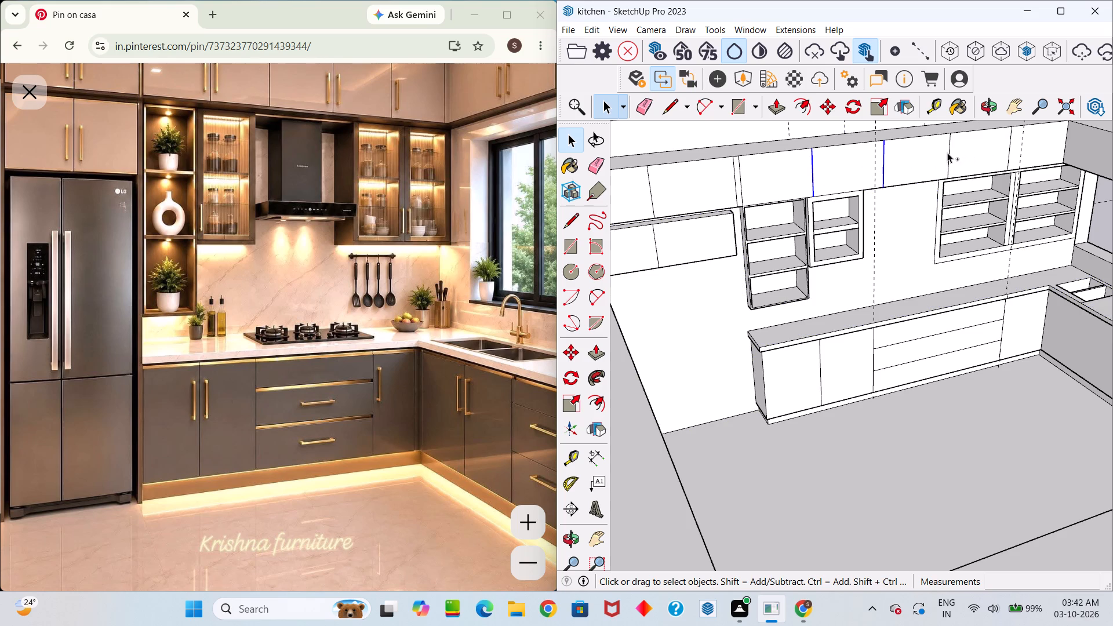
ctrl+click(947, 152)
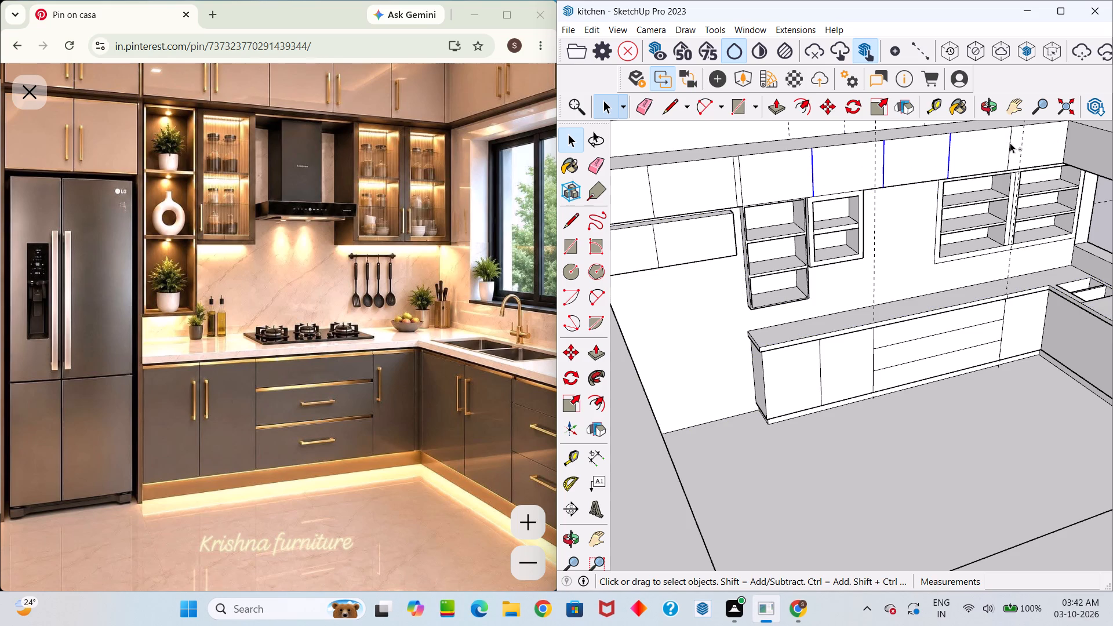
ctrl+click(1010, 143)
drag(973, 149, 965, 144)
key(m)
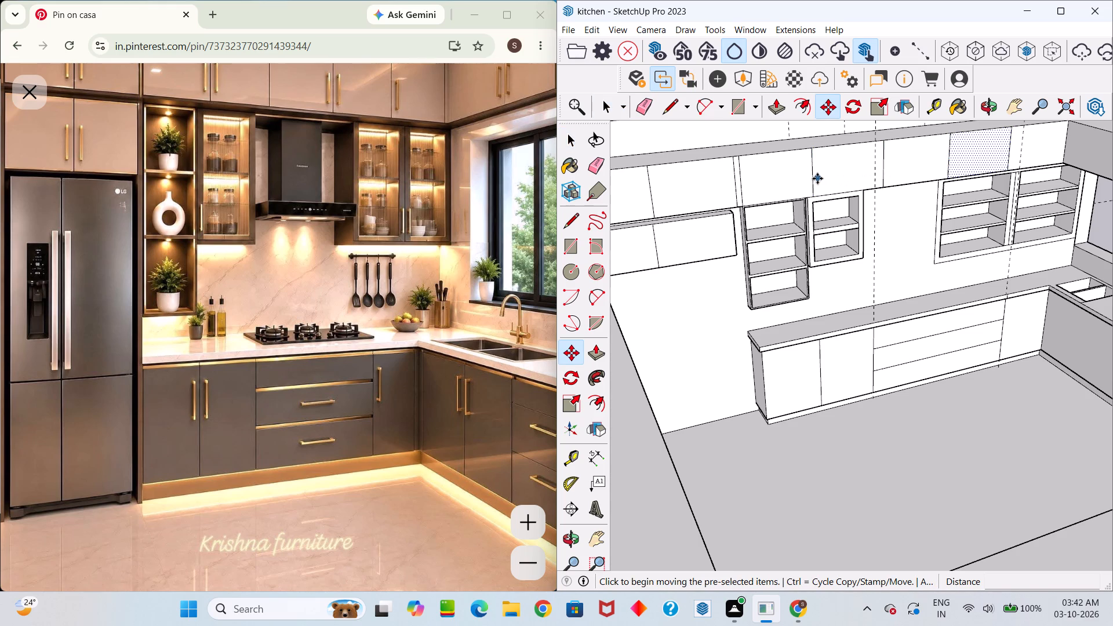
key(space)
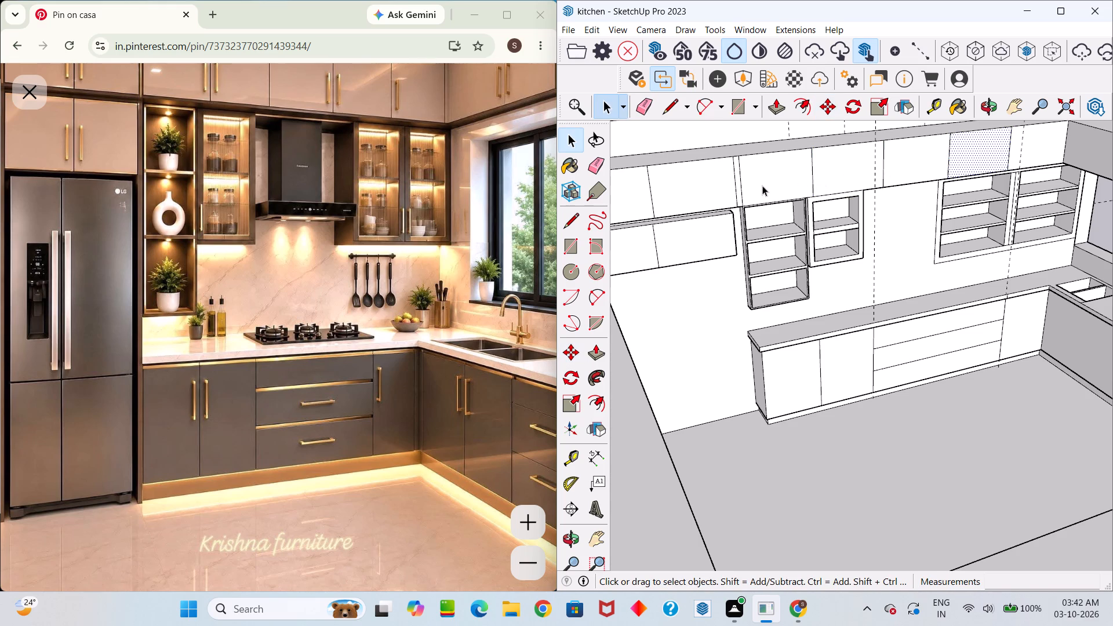
Copy the four vertical divider lines of the back wall's upper cabinets 1" along the wall toward the window side.
ctrl+click(812, 173)
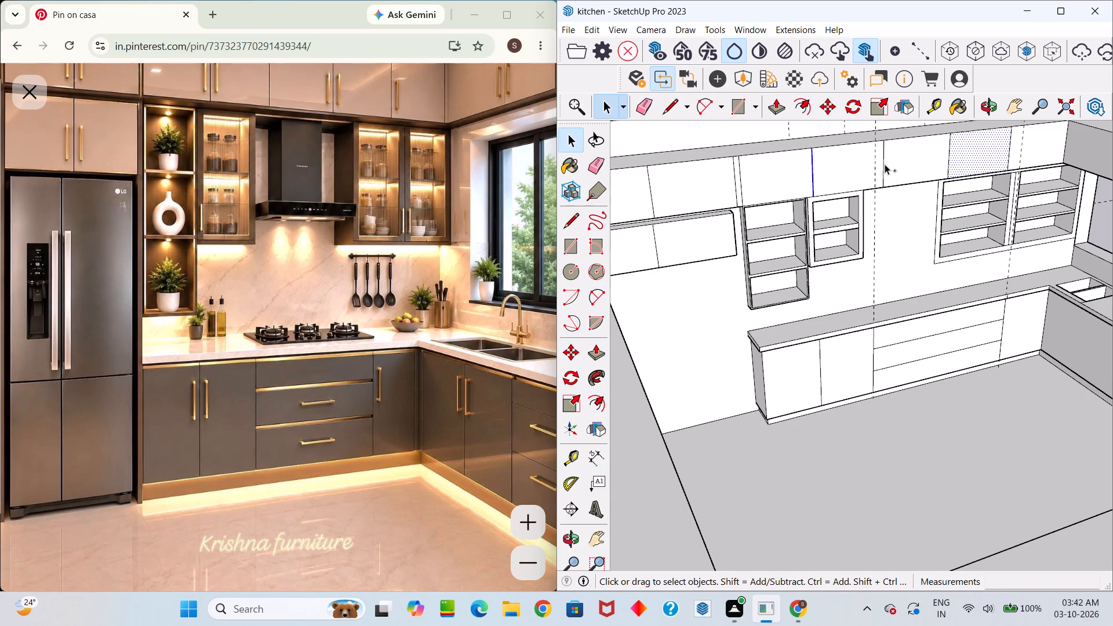
ctrl+click(884, 162)
ctrl+click(952, 153)
ctrl+click(941, 151)
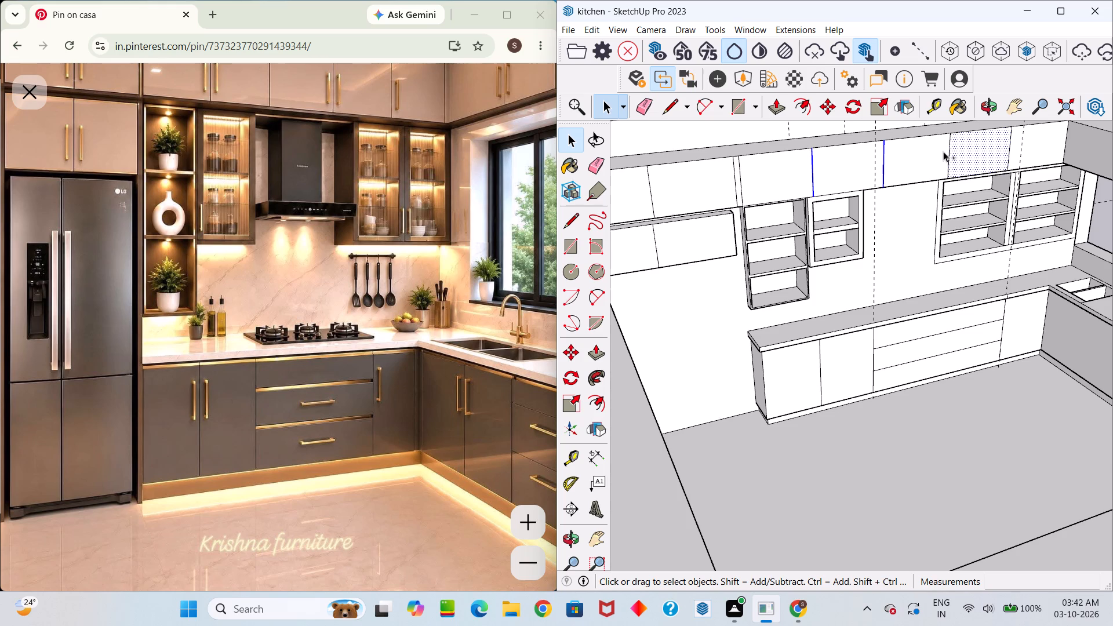
ctrl+click(947, 150)
ctrl+click(1009, 143)
key(ctrl+comma)
key(ctrl+m)
key(m)
click(812, 179)
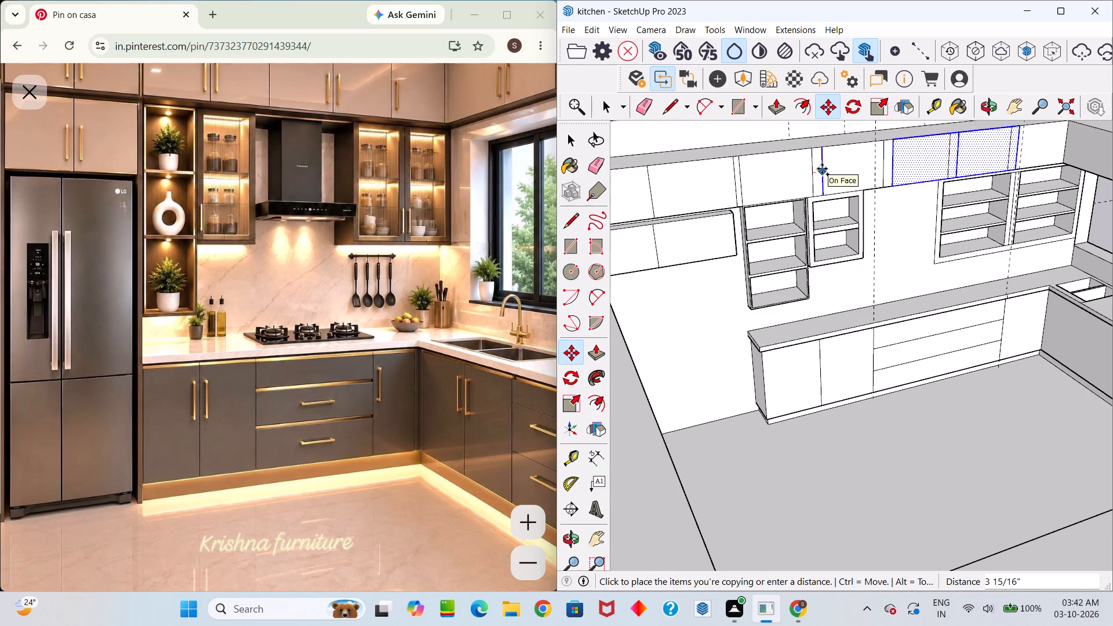
key(1)
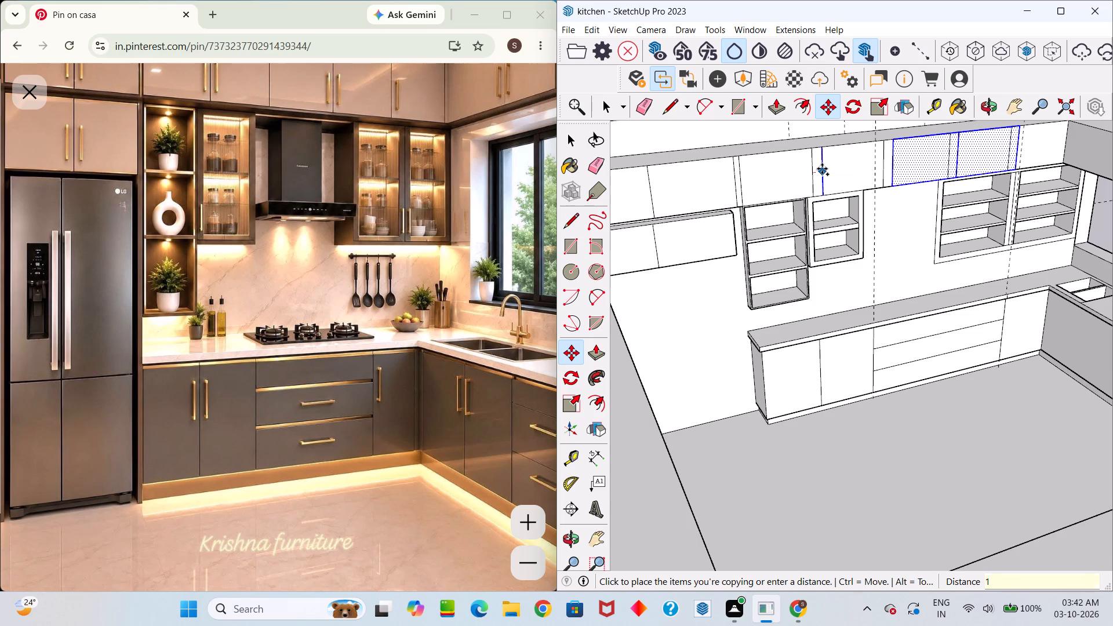
key(Return)
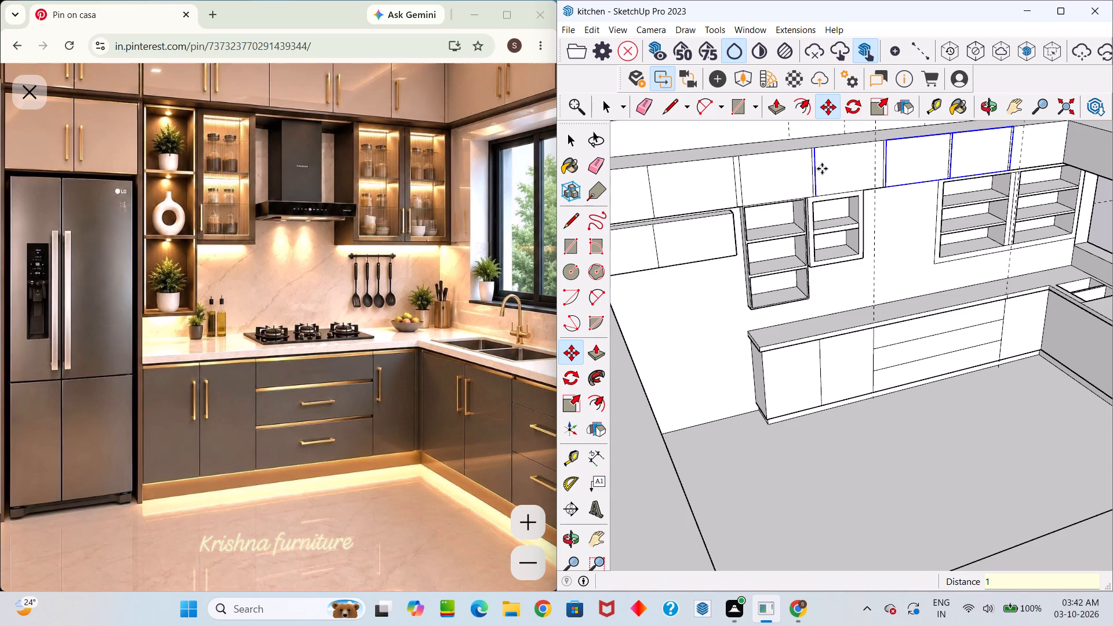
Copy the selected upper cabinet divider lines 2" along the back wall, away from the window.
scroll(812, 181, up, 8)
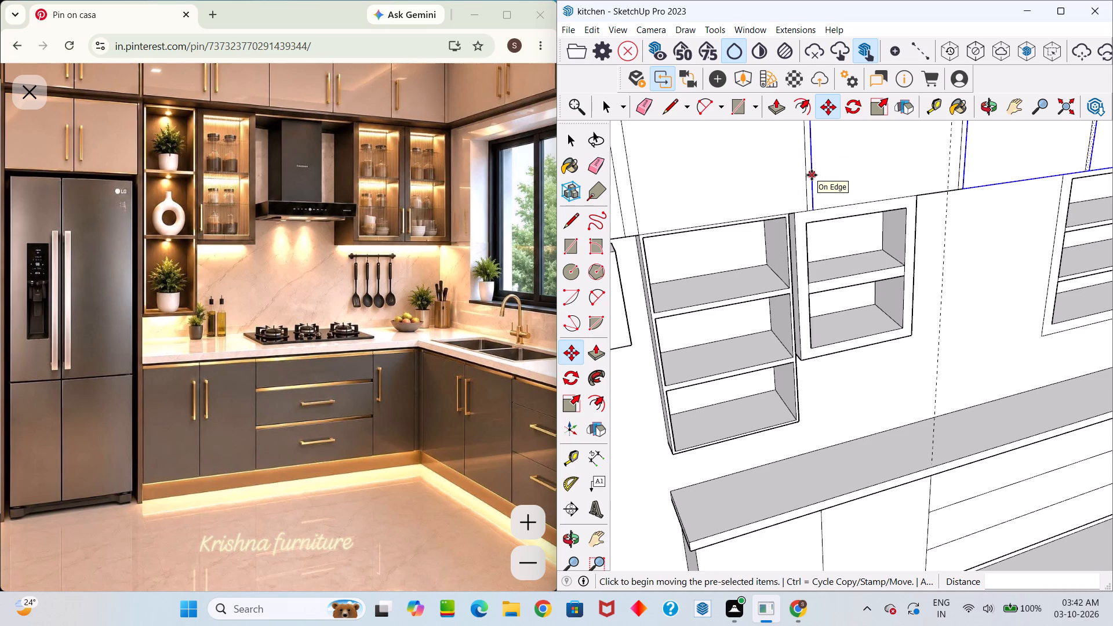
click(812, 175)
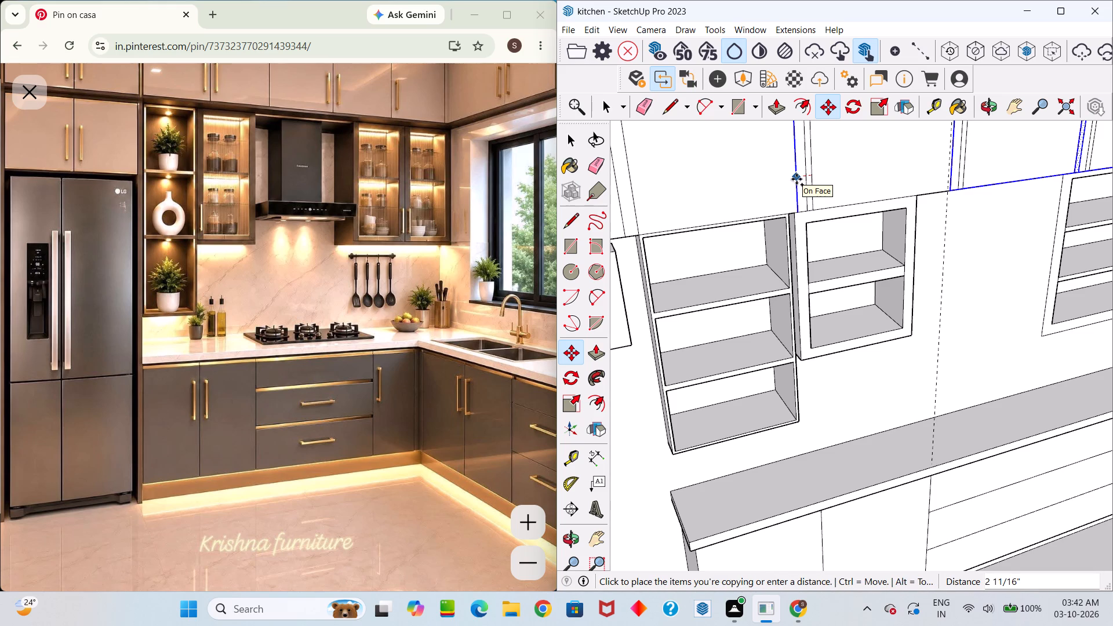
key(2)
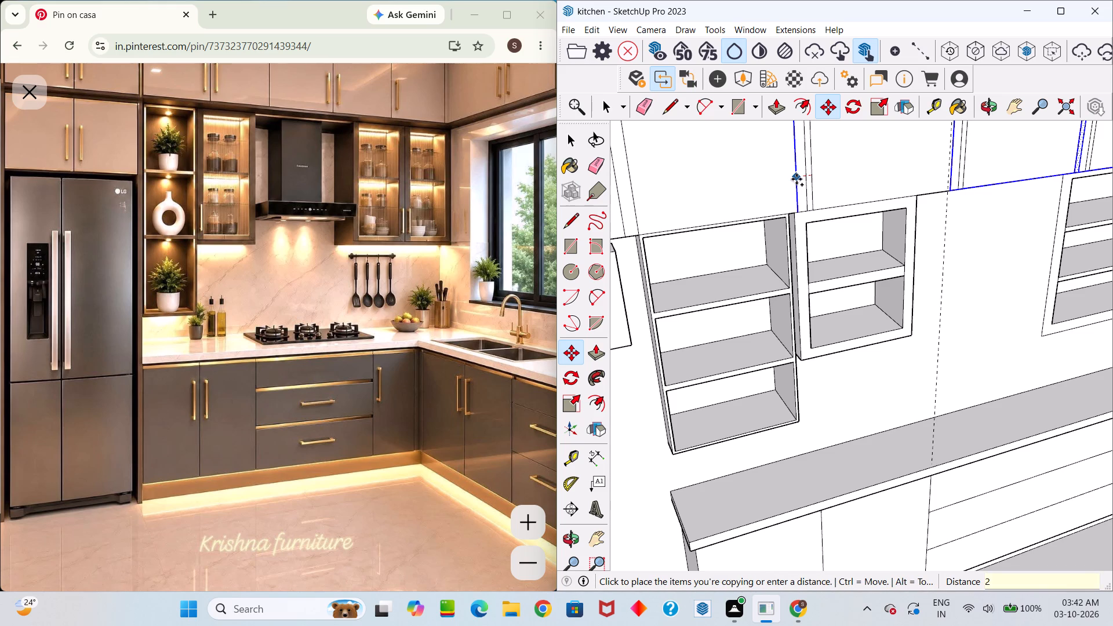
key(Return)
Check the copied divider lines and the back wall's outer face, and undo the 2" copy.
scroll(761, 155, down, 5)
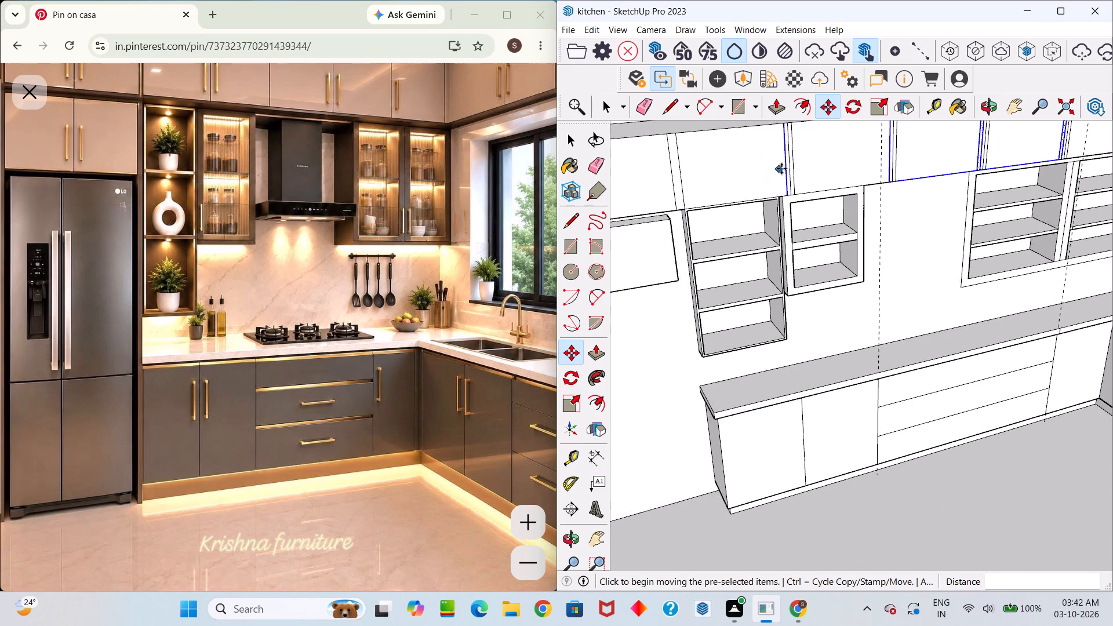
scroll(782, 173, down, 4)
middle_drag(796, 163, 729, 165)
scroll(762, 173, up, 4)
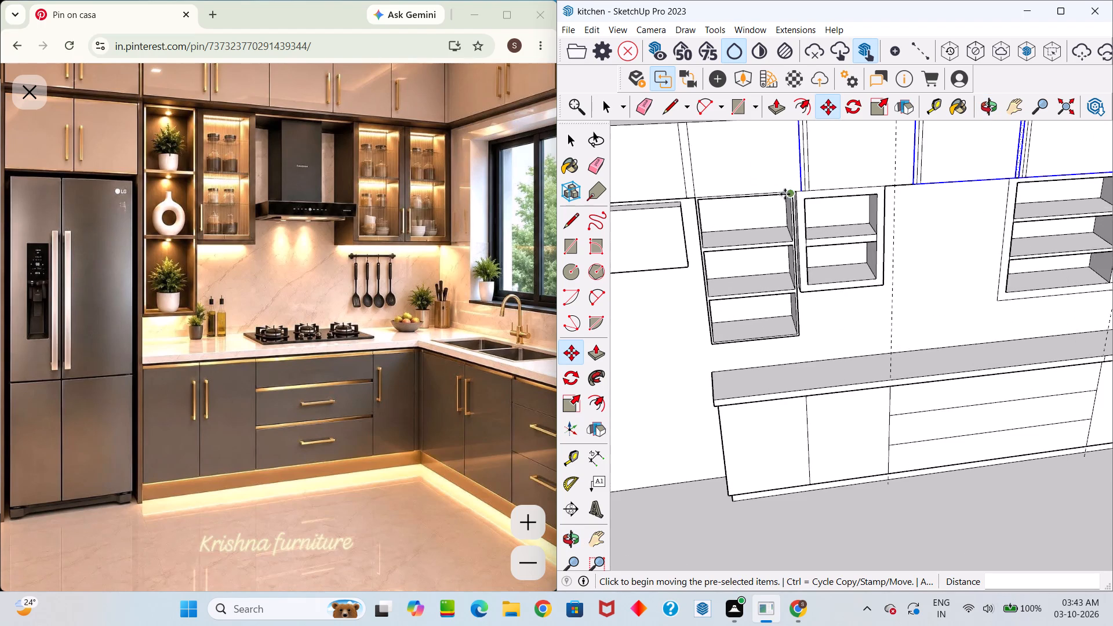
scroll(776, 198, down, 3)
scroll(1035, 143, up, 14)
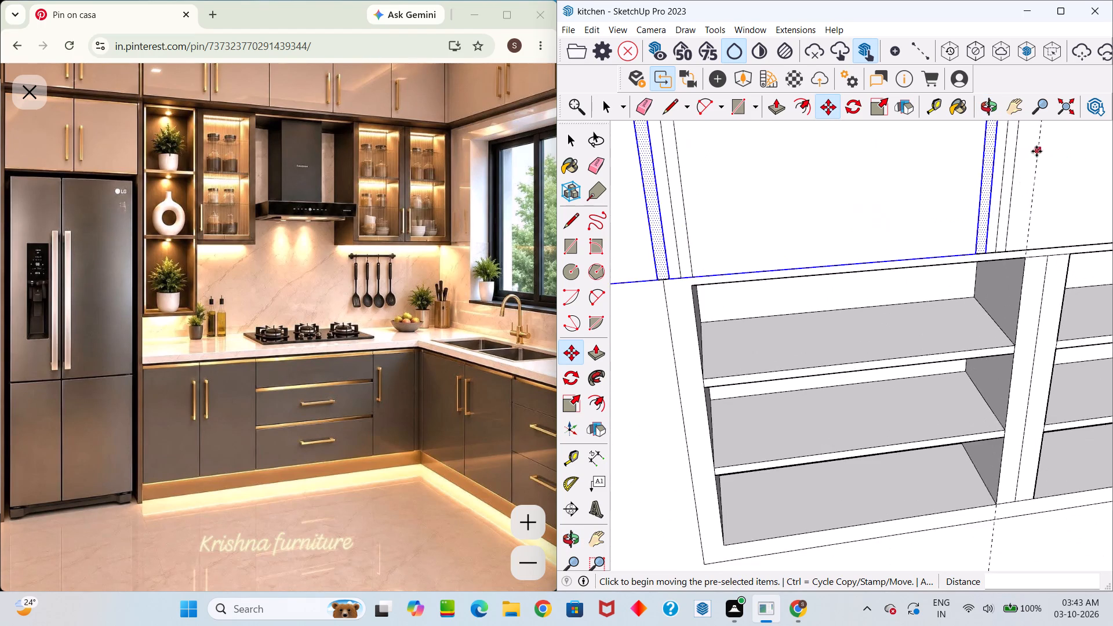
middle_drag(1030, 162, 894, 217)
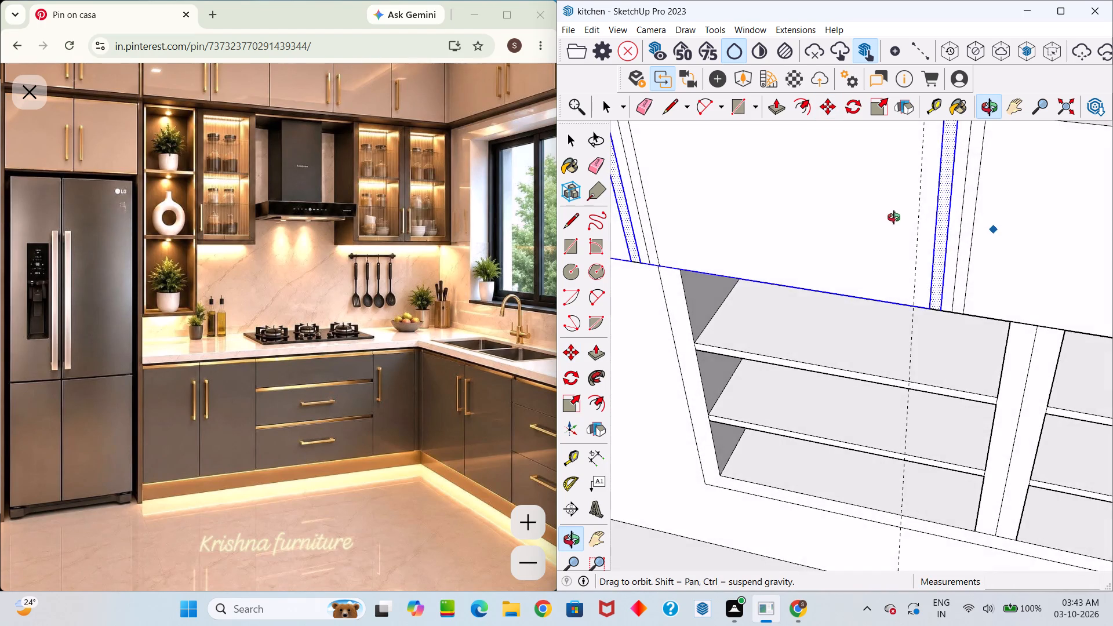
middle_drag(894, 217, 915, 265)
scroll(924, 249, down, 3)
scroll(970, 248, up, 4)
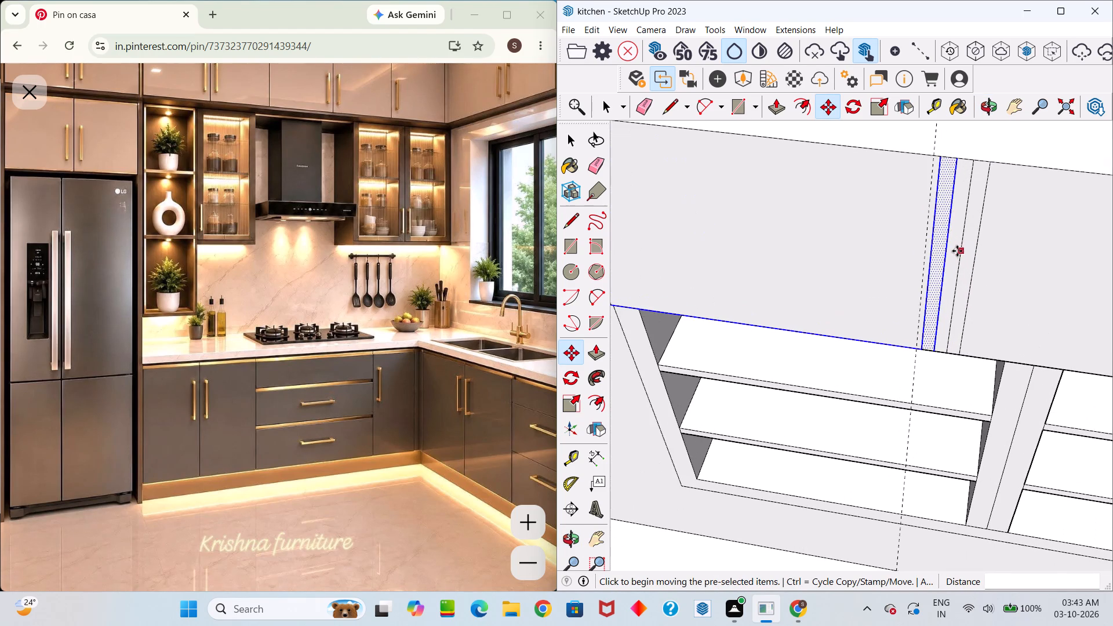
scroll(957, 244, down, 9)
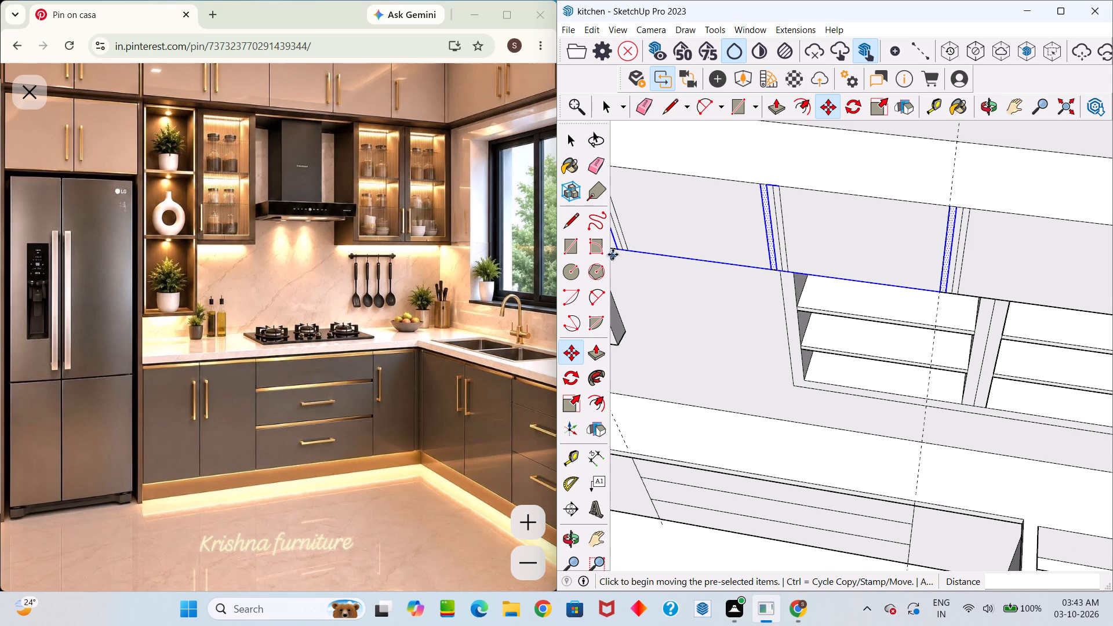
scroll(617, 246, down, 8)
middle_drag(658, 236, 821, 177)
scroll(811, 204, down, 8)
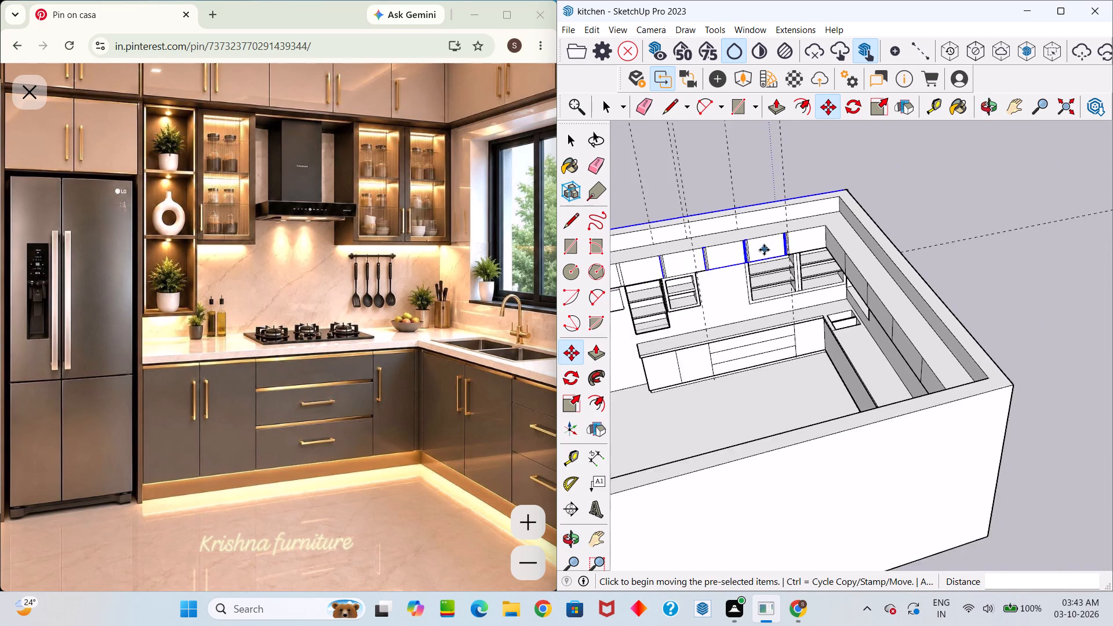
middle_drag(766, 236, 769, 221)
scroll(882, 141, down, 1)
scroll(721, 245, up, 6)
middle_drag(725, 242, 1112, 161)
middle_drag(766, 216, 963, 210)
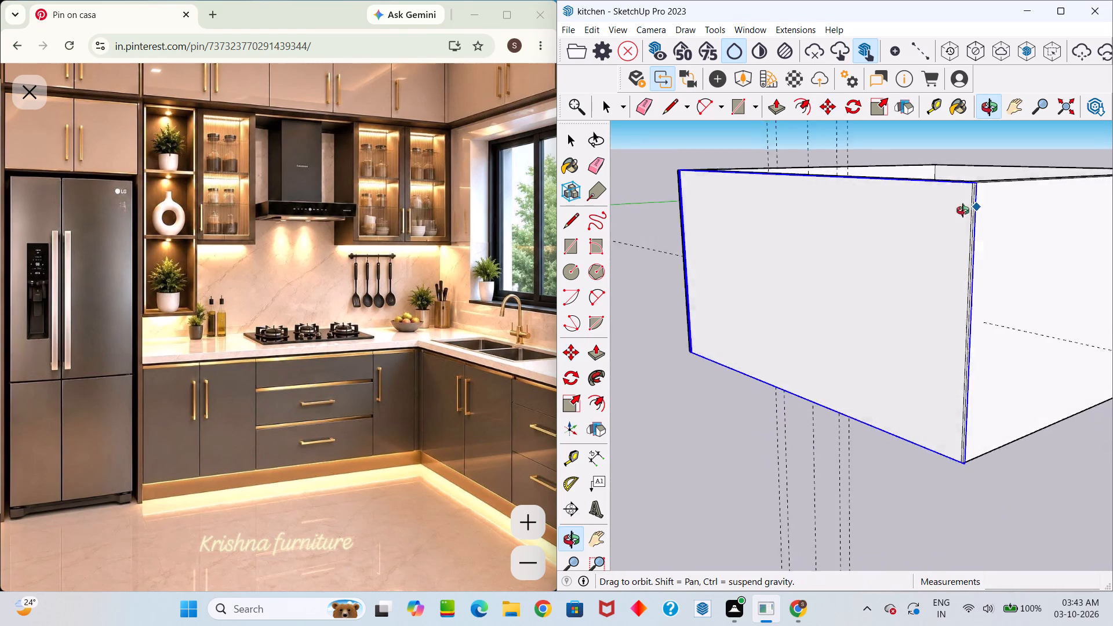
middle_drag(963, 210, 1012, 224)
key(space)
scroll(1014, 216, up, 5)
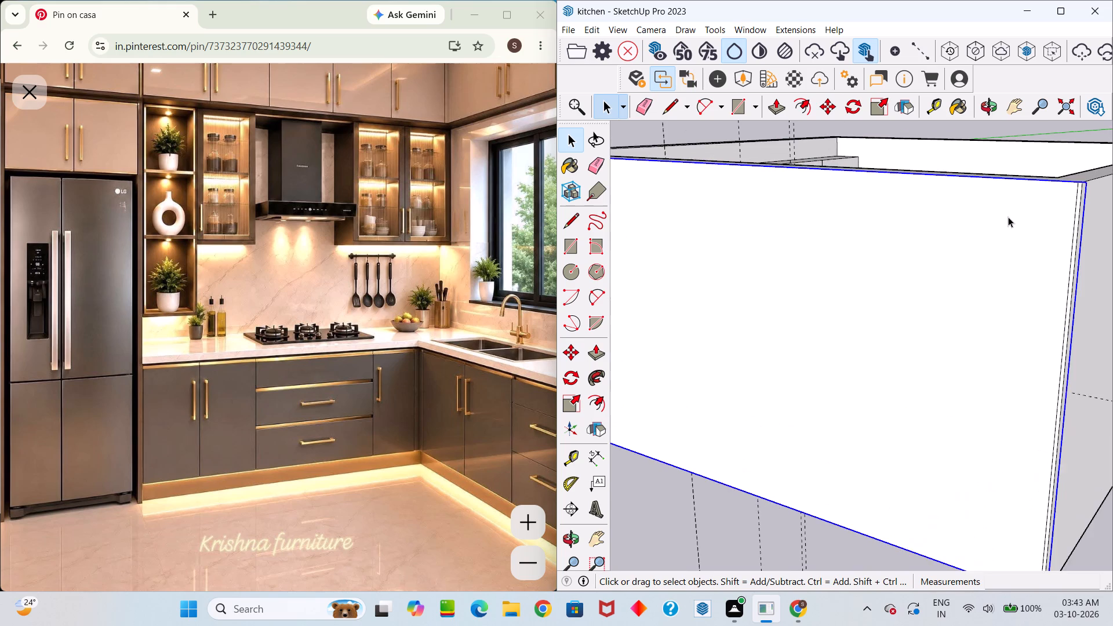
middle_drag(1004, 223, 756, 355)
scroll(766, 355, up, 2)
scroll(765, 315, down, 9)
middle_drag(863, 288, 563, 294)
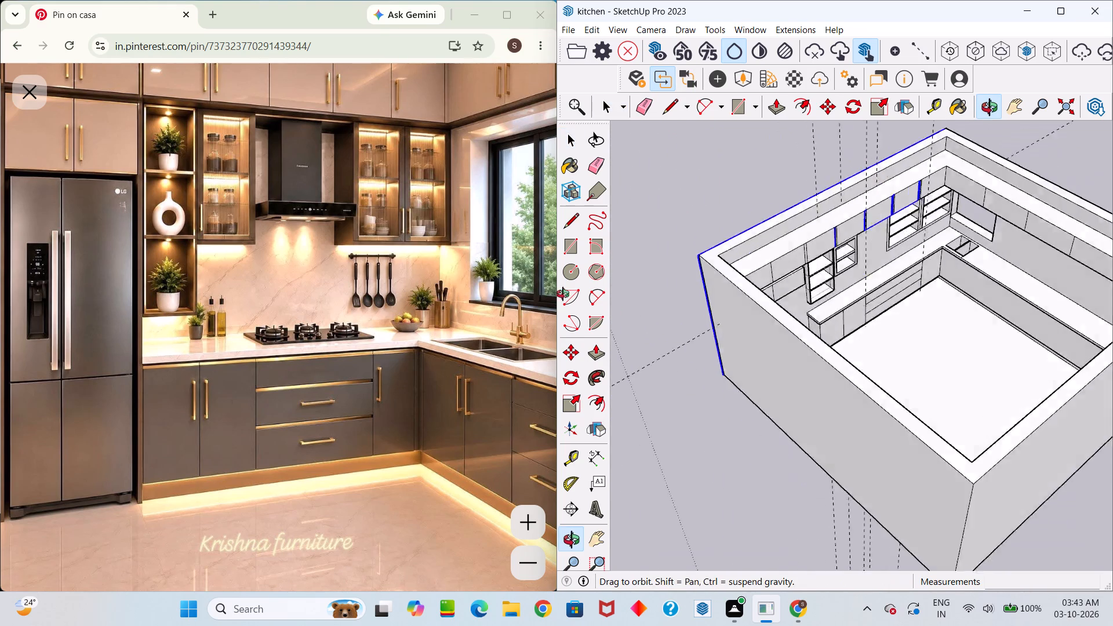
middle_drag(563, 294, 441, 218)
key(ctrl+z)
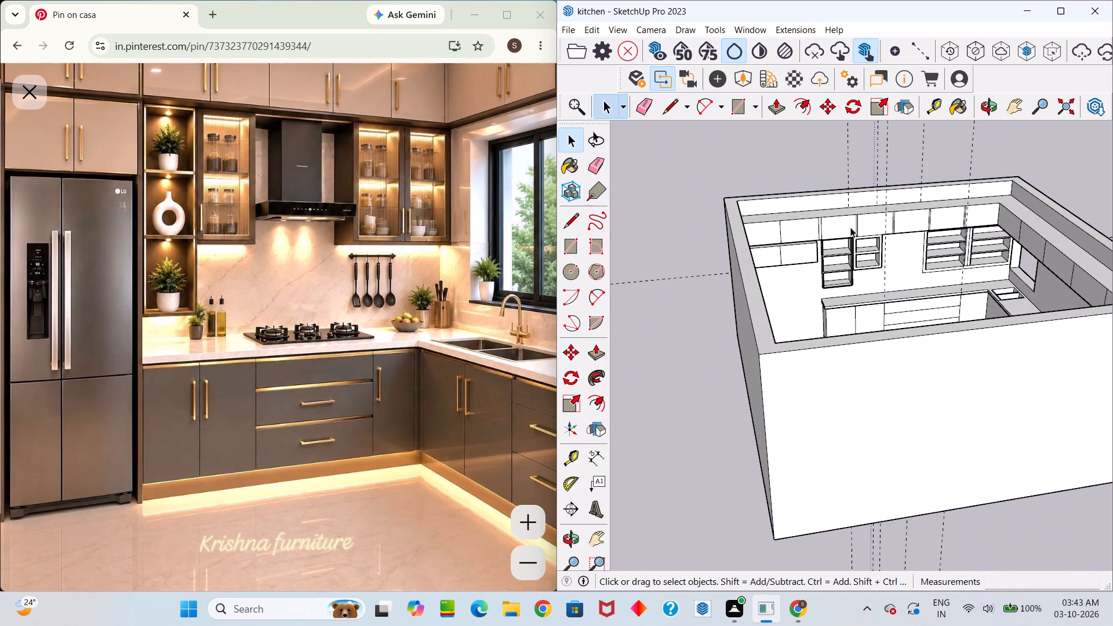
Examine the doubled divider lines and the narrow strips between the back wall's upper cabinet doors.
scroll(868, 231, up, 14)
middle_drag(840, 206, 772, 103)
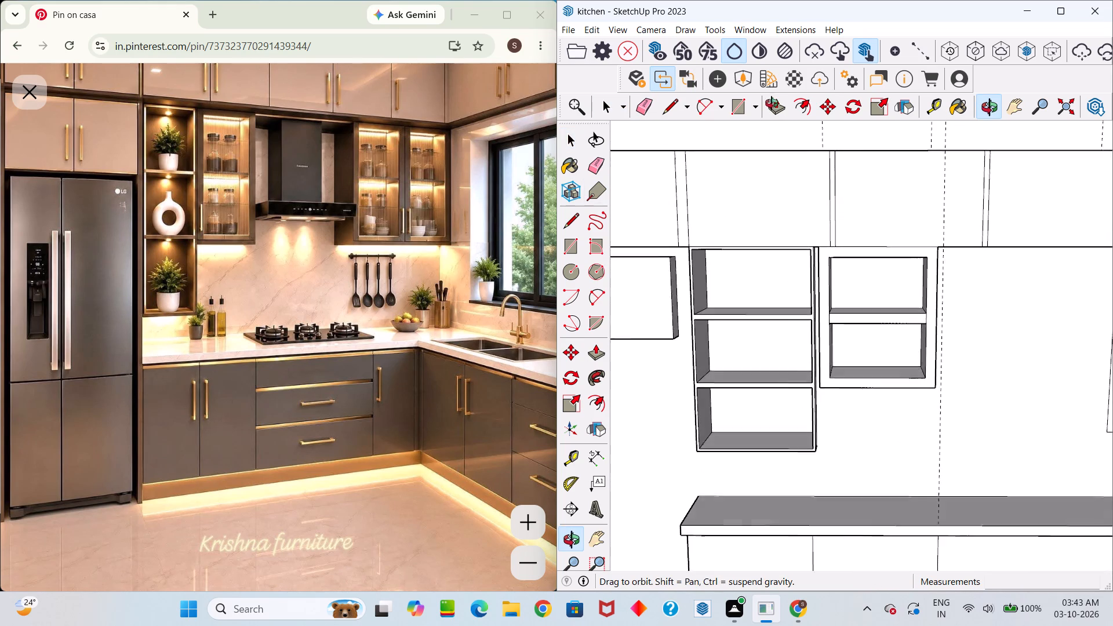
middle_drag(772, 103, 748, 192)
scroll(748, 193, up, 1)
scroll(755, 209, down, 12)
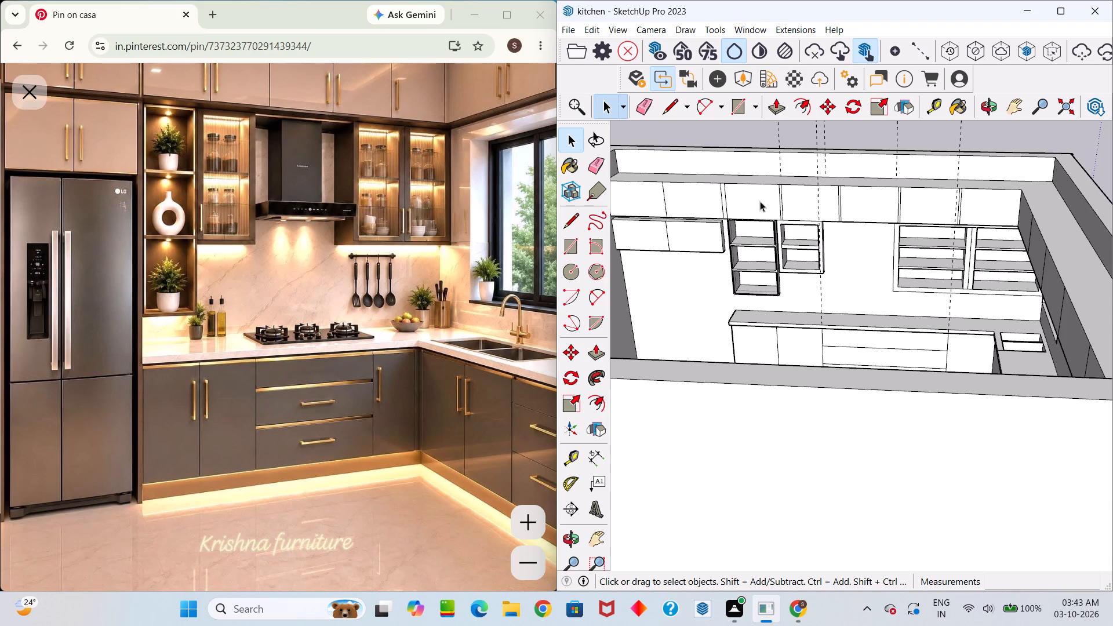
scroll(876, 180, up, 6)
scroll(917, 210, up, 3)
scroll(841, 188, up, 5)
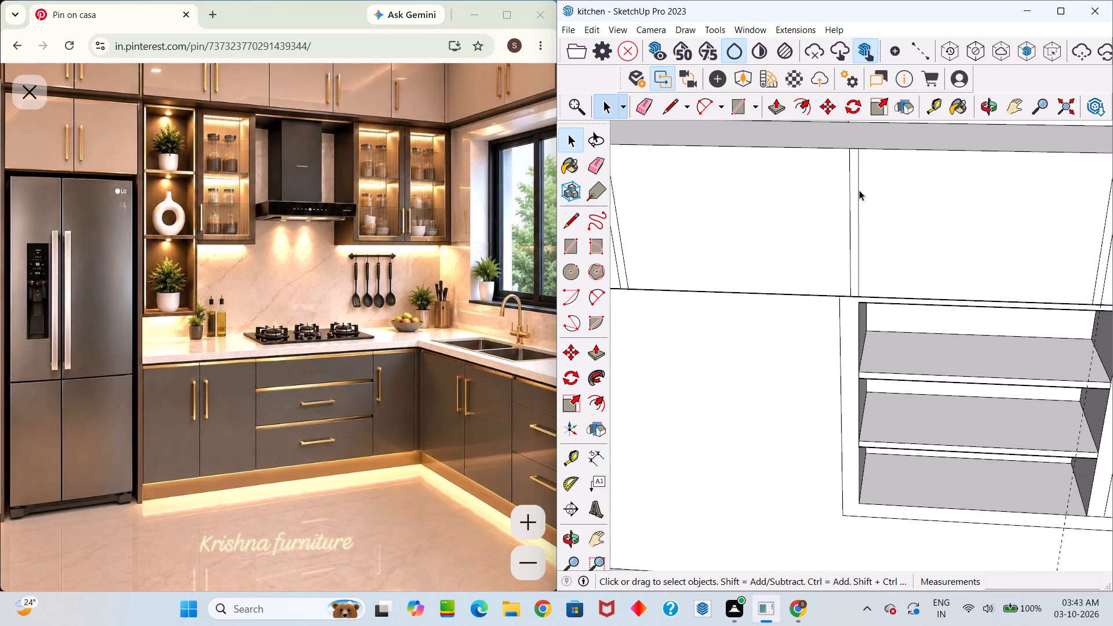
scroll(859, 190, up, 4)
scroll(854, 204, down, 10)
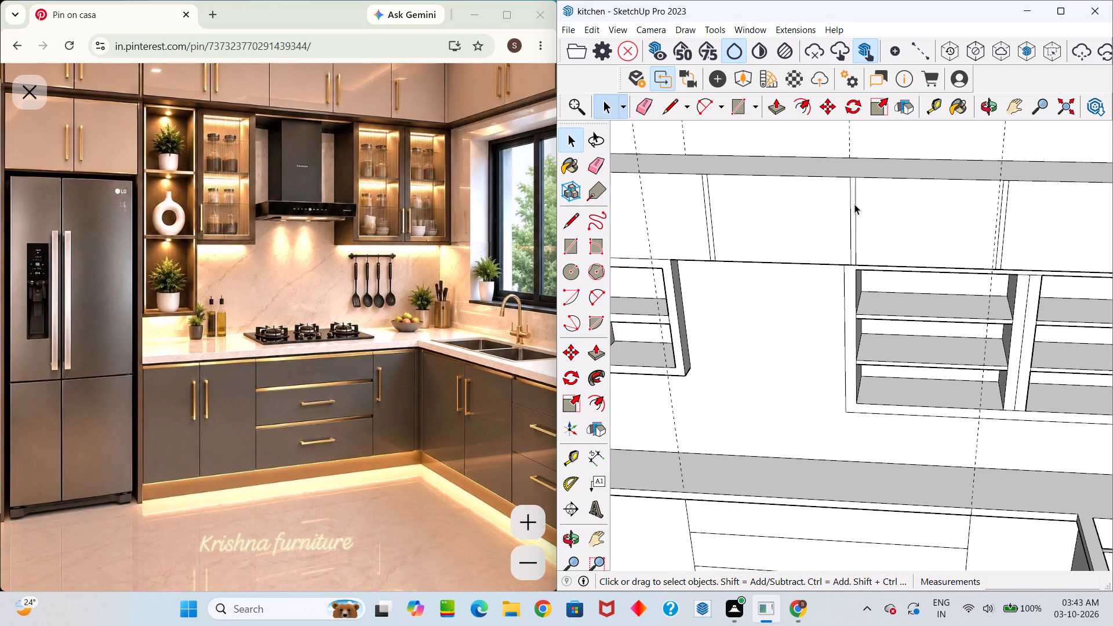
scroll(853, 205, down, 6)
scroll(759, 206, up, 10)
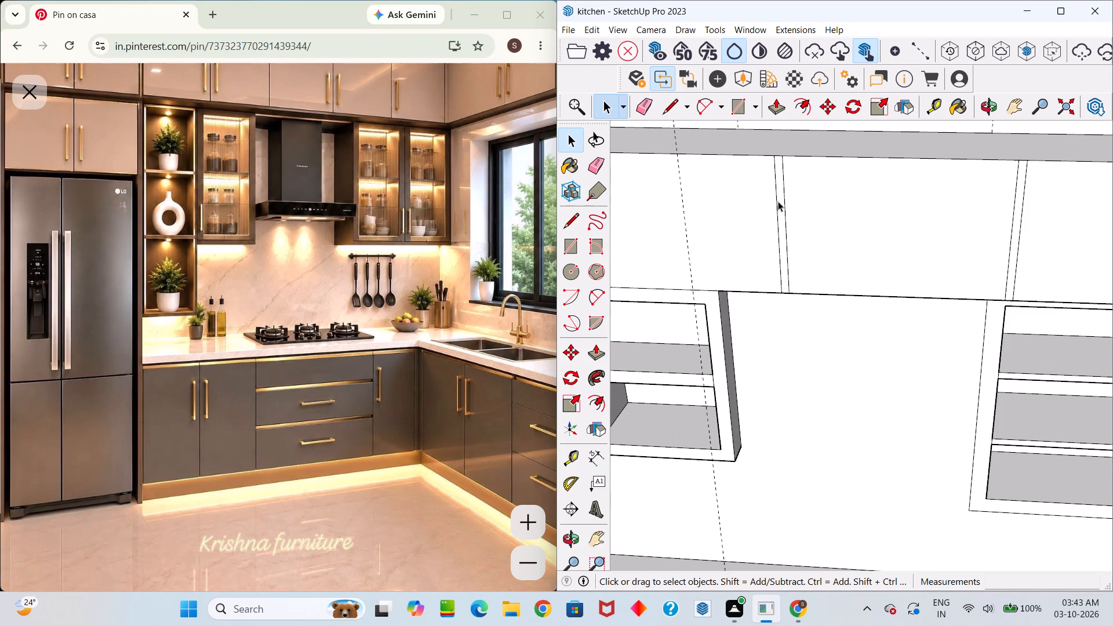
click(781, 199)
scroll(786, 200, down, 12)
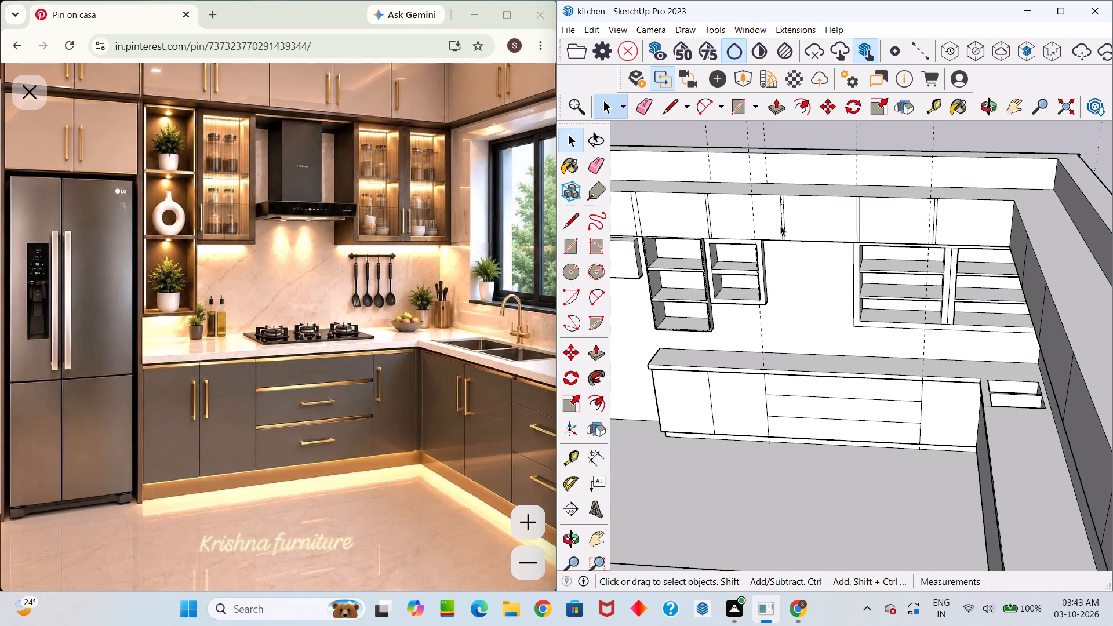
scroll(743, 223, down, 5)
middle_drag(745, 220, 745, 227)
drag(745, 222, 745, 227)
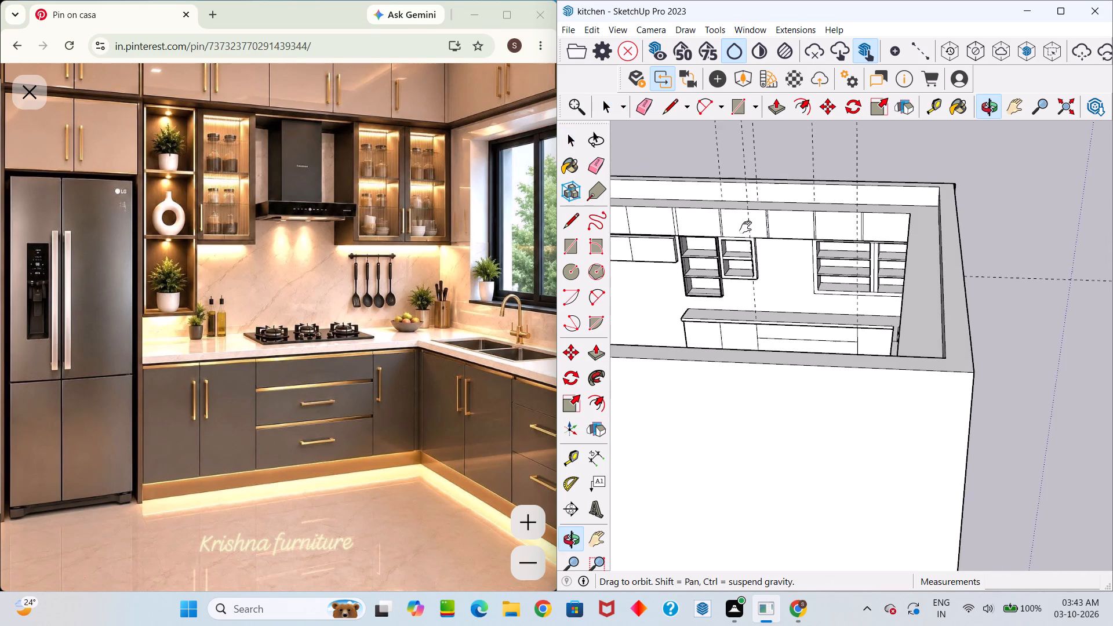
middle_drag(745, 227, 857, 245)
drag(745, 227, 857, 245)
scroll(754, 248, up, 5)
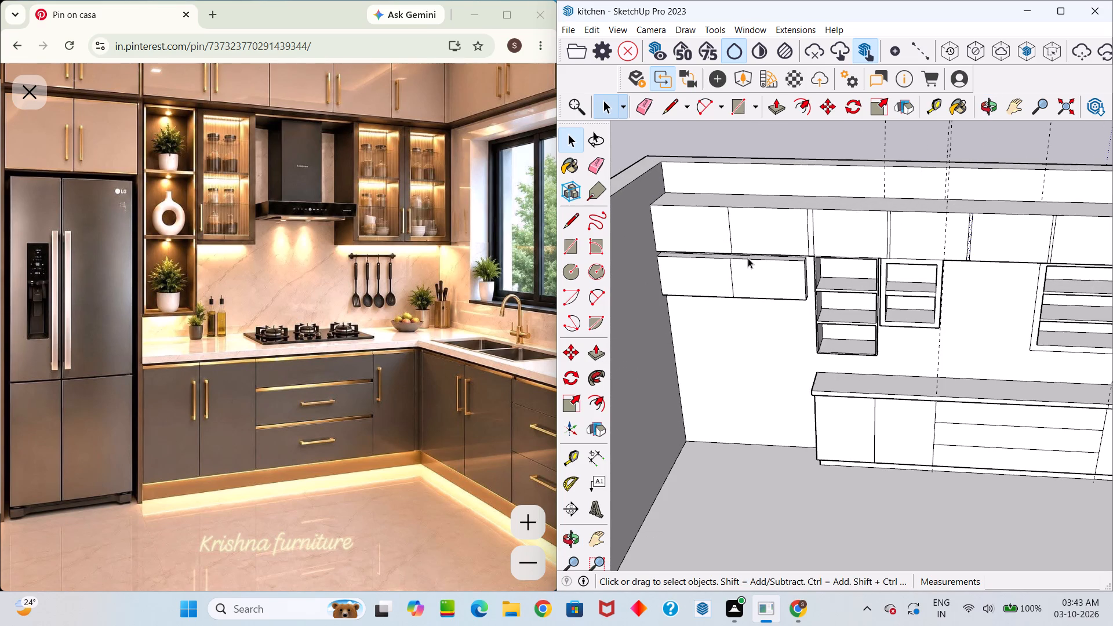
scroll(736, 243, up, 5)
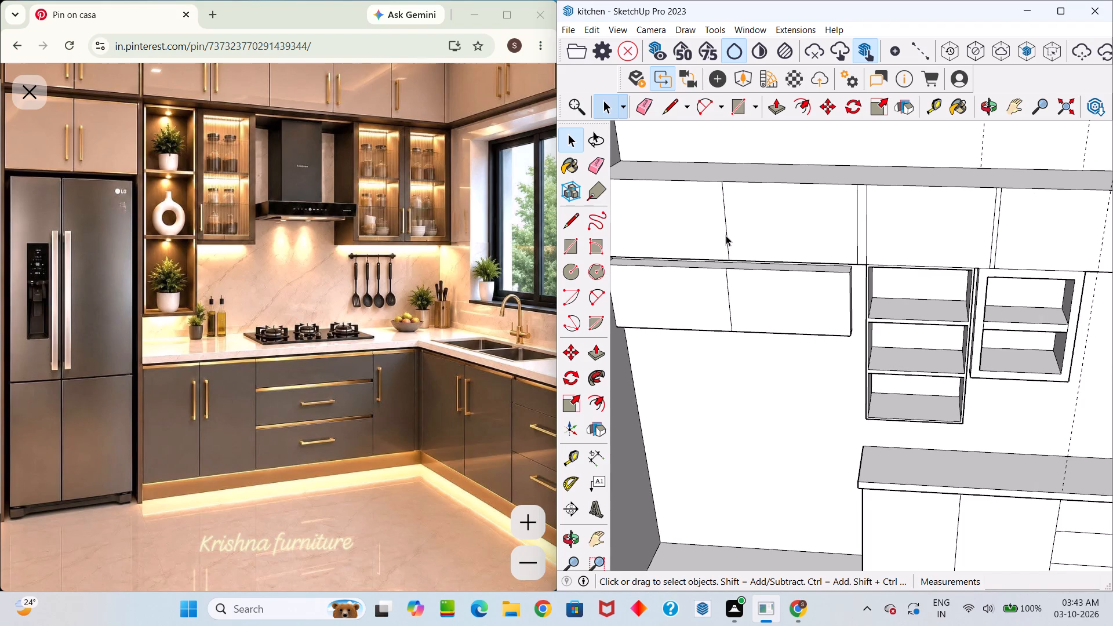
click(726, 235)
key(space)
Copy the line farther from the window in each of four doubled dividers of the back wall's upper cabinets 1" away from the window.
scroll(992, 225, up, 4)
click(992, 217)
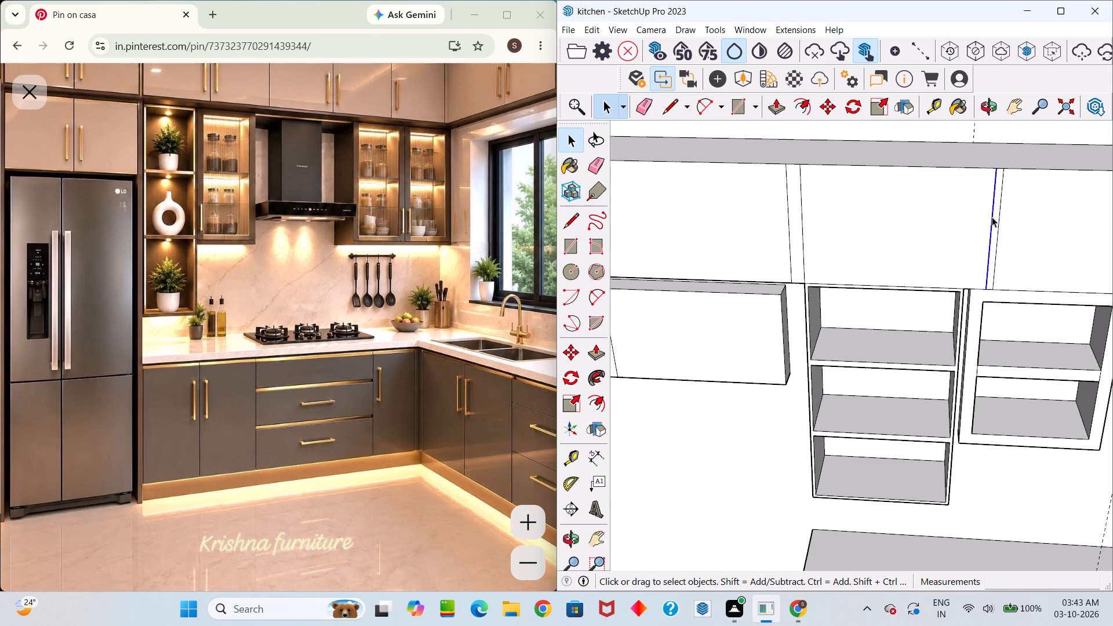
scroll(1003, 252, down, 11)
scroll(1083, 274, up, 8)
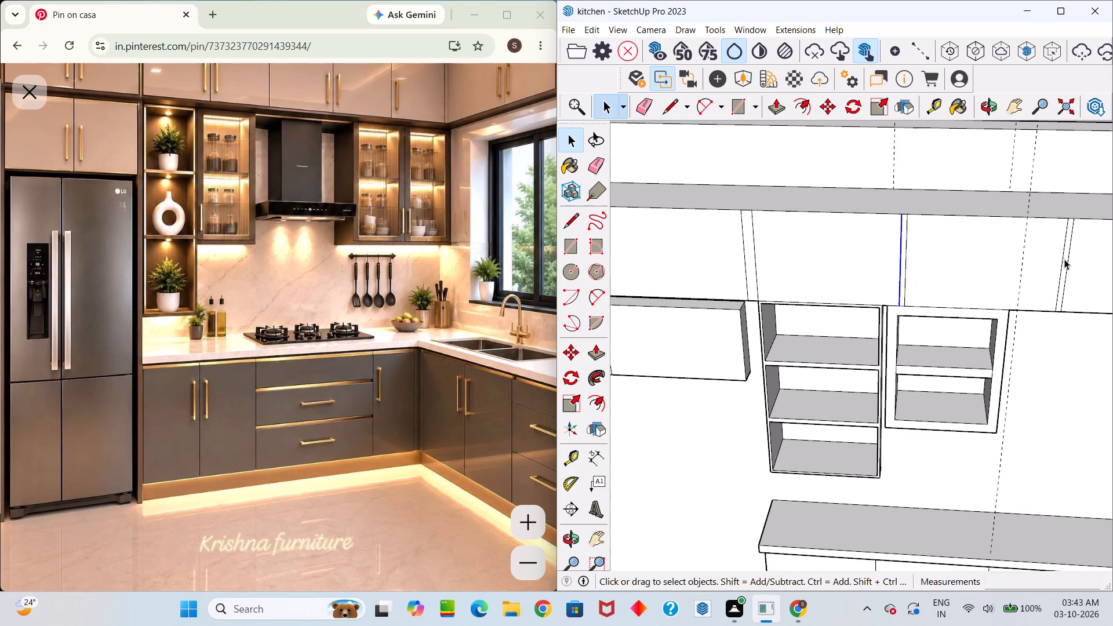
click(1063, 256)
scroll(1057, 266, down, 10)
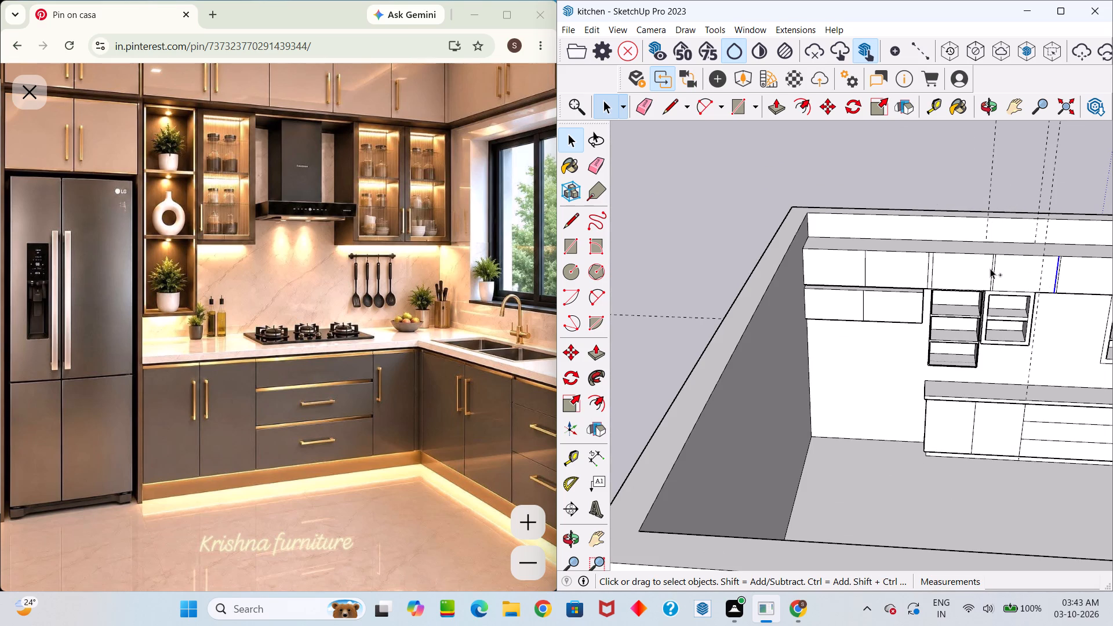
ctrl+scroll(990, 273, up, 9)
ctrl+click(996, 267)
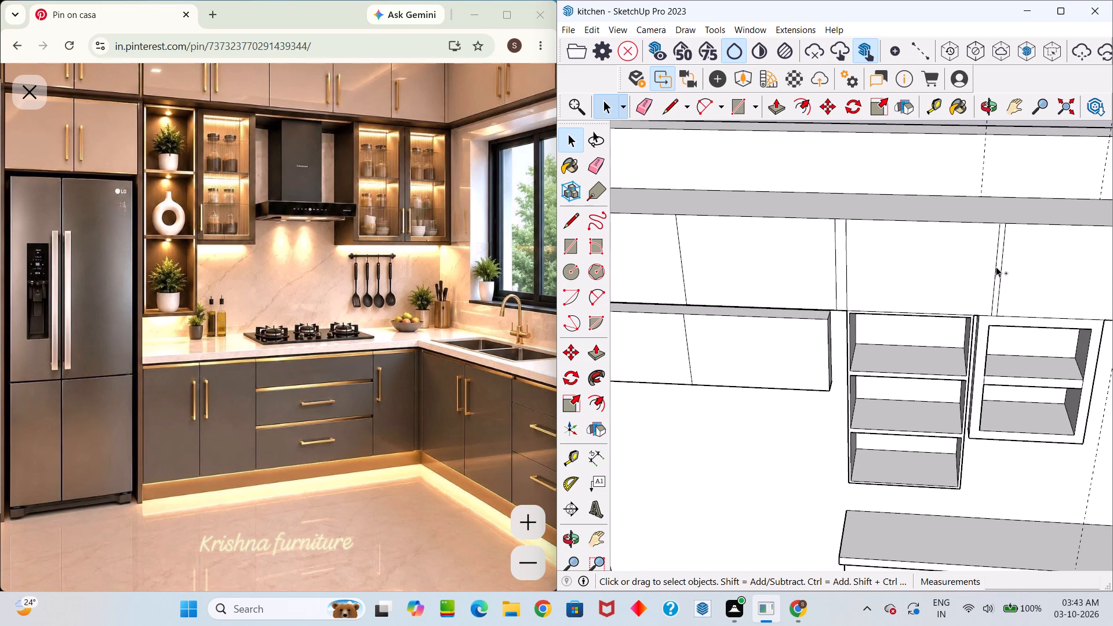
ctrl+scroll(996, 277, down, 11)
ctrl+scroll(1096, 300, down, 5)
ctrl+middle_drag(1083, 298, 1003, 300)
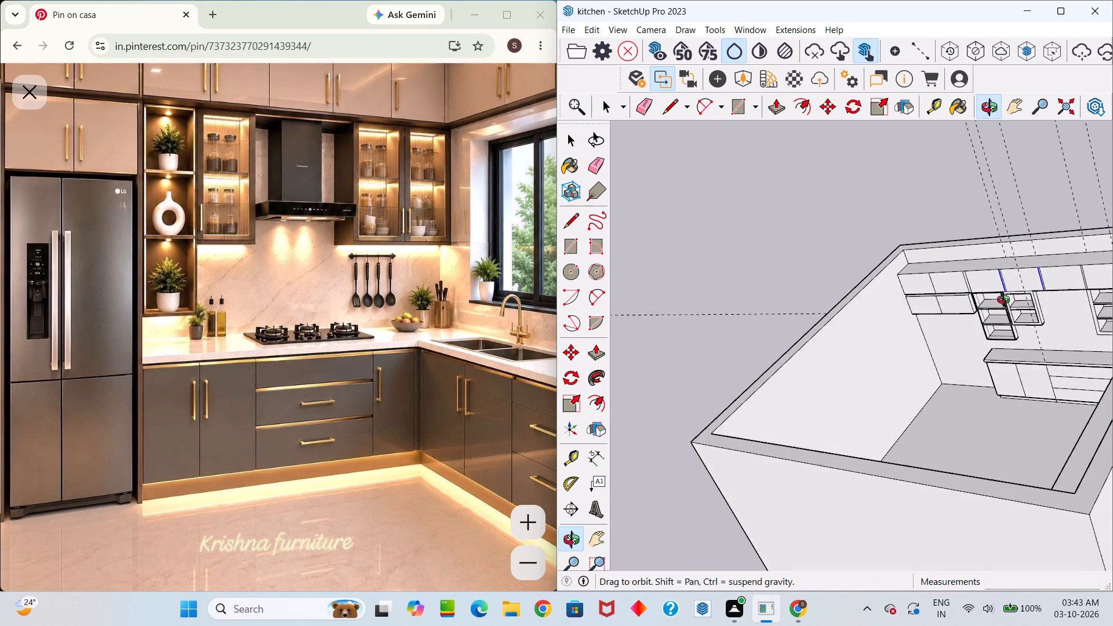
ctrl+middle_drag(1003, 300, 1012, 394)
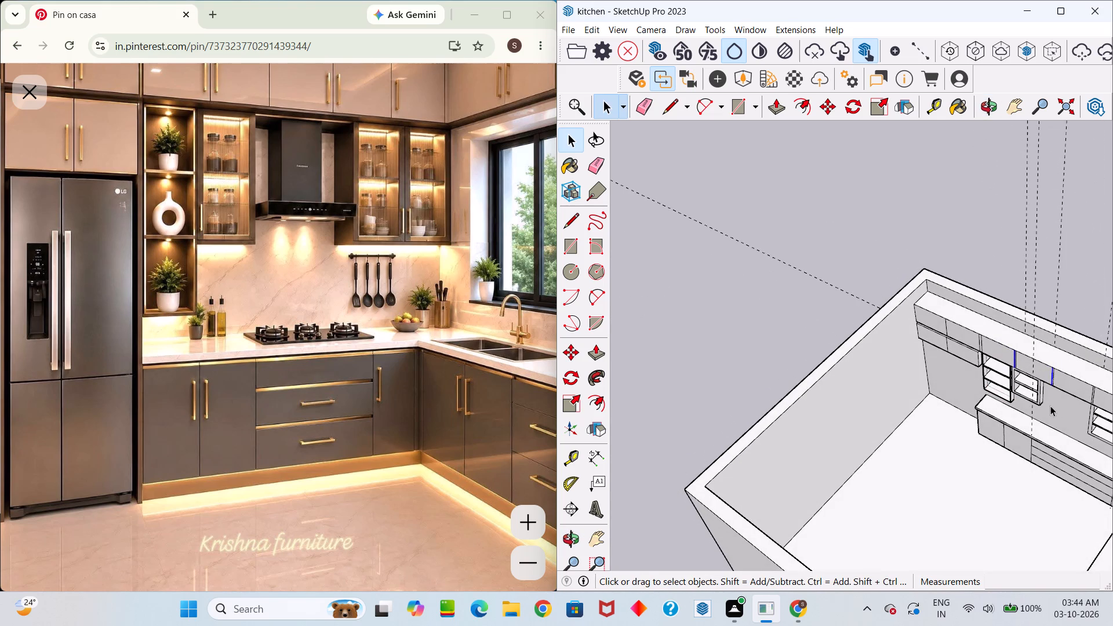
ctrl+scroll(1060, 380, up, 3)
ctrl+middle_drag(1038, 361, 1030, 358)
ctrl+drag(1034, 359, 1030, 358)
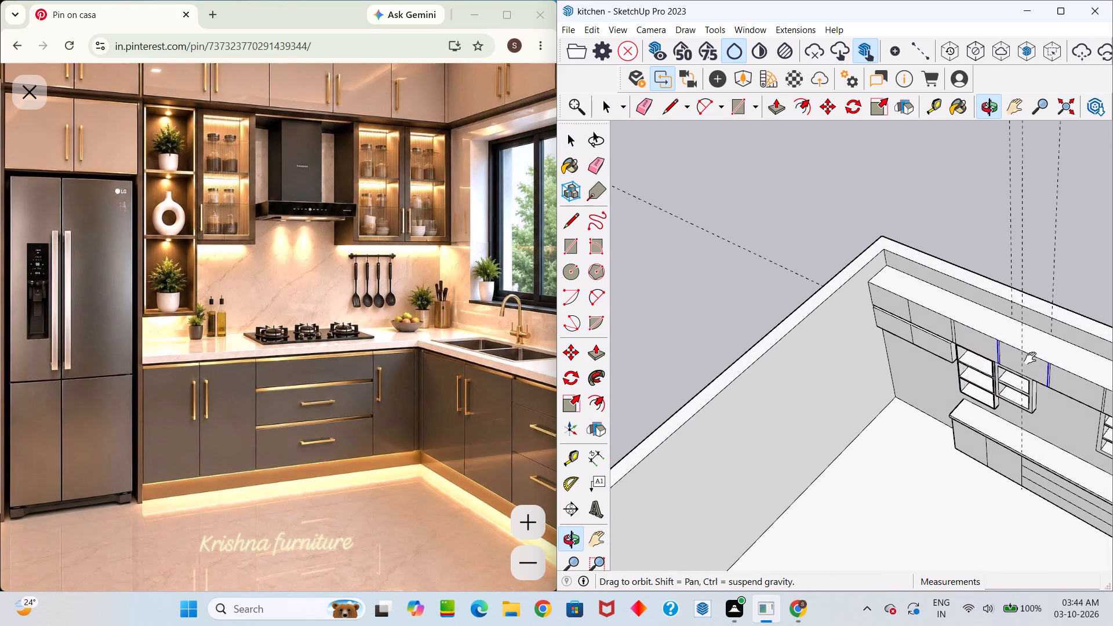
ctrl+middle_drag(1030, 358, 773, 217)
ctrl+drag(1030, 358, 773, 217)
ctrl+scroll(818, 226, up, 11)
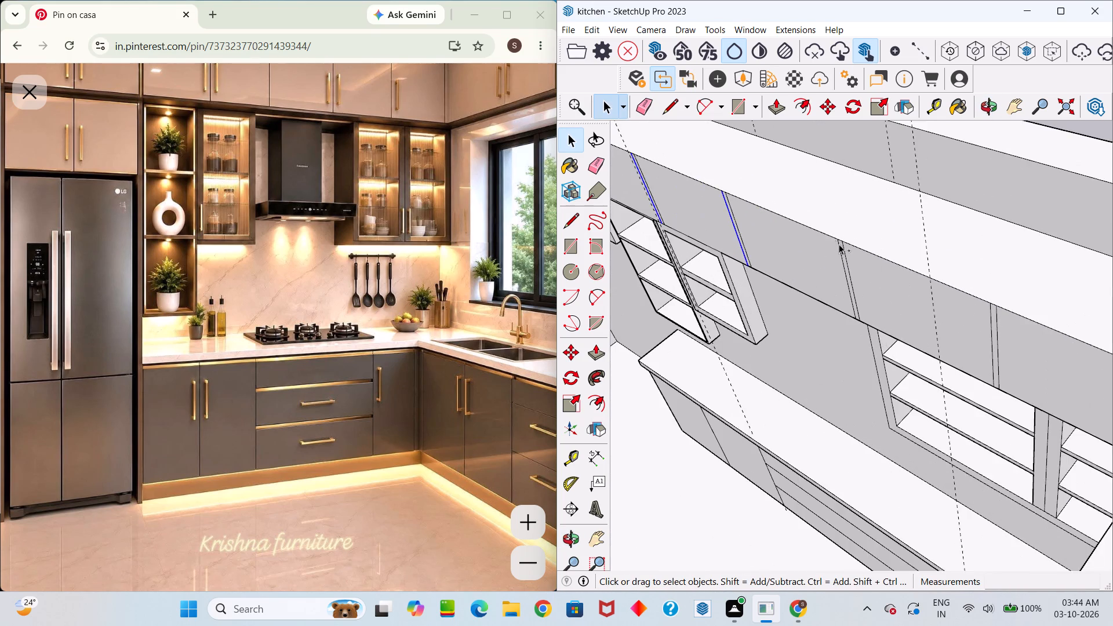
ctrl+scroll(839, 244, up, 3)
ctrl+click(834, 242)
ctrl+click(837, 246)
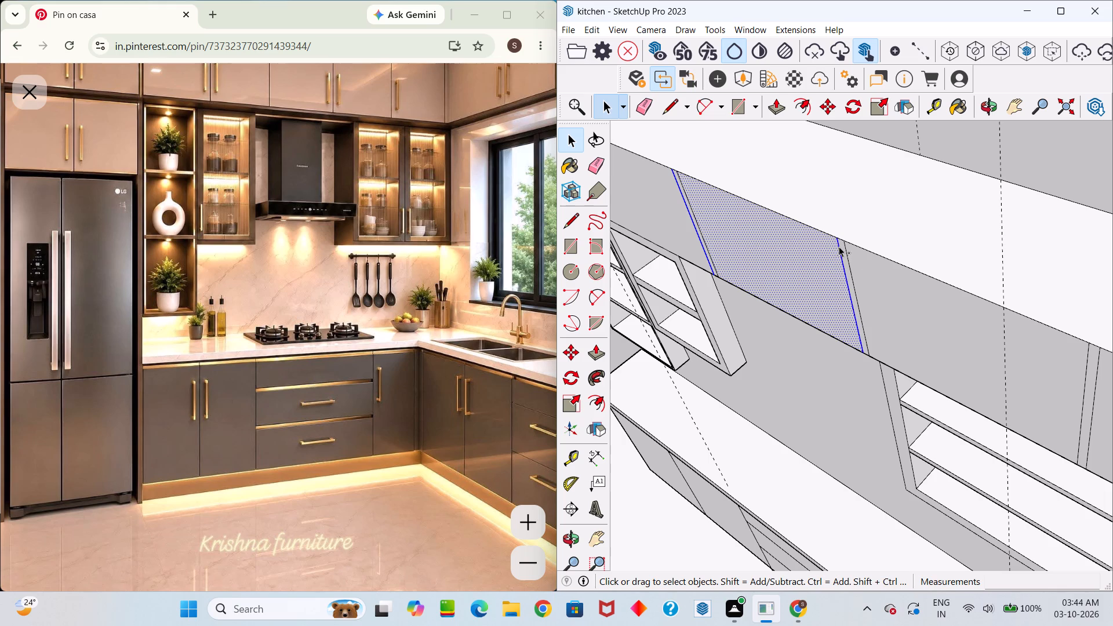
ctrl+scroll(1082, 366, down, 10)
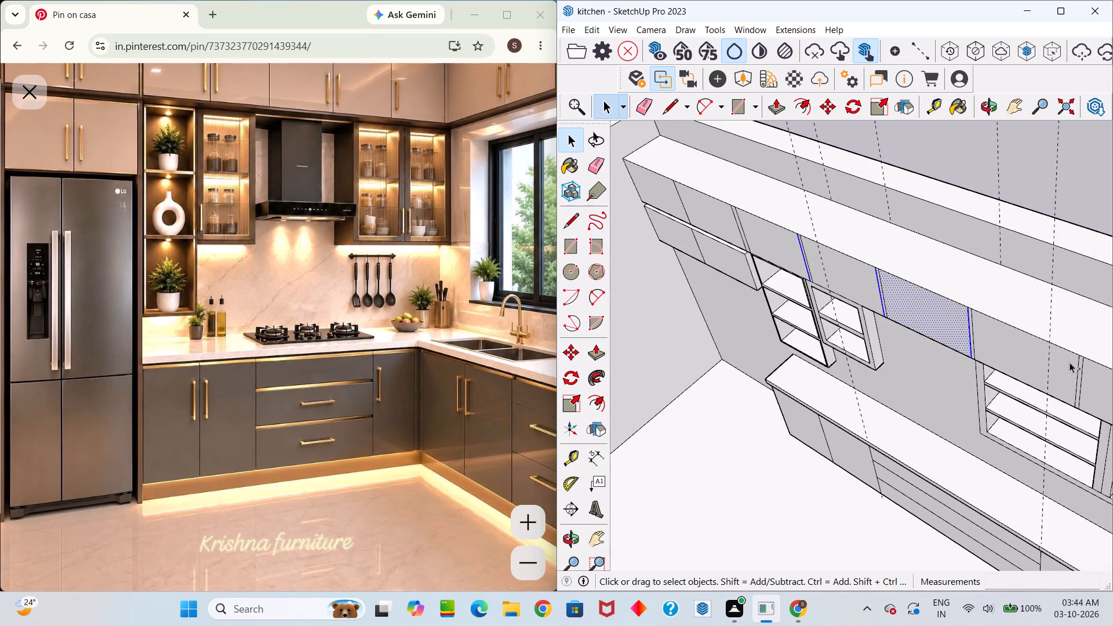
ctrl+scroll(1071, 365, up, 3)
ctrl+click(1079, 365)
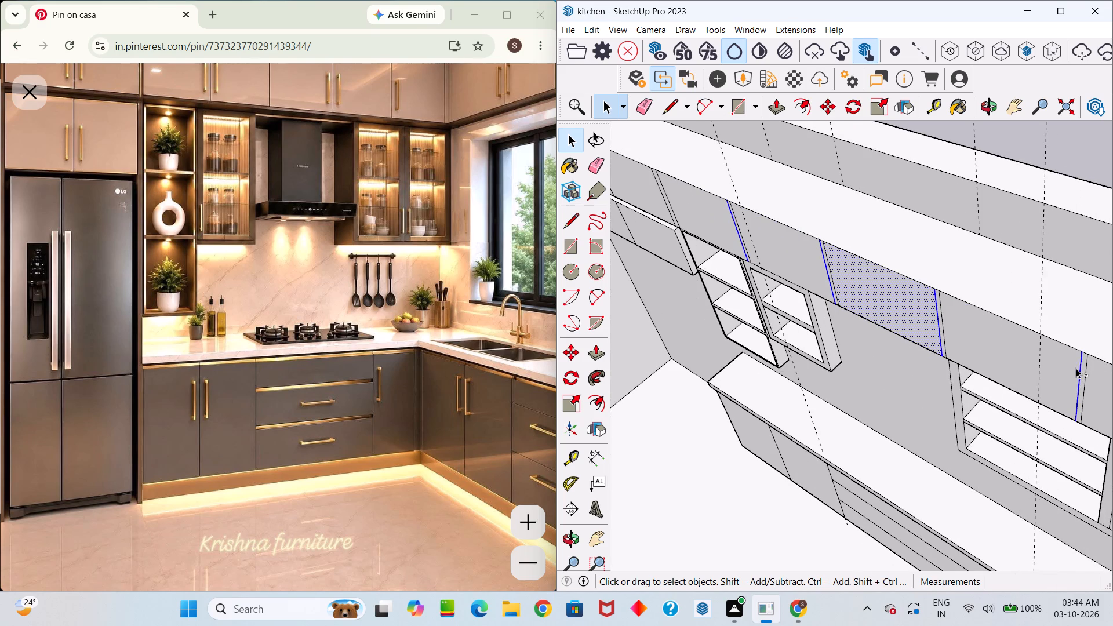
ctrl+scroll(1067, 366, down, 3)
middle_drag(995, 381, 1040, 279)
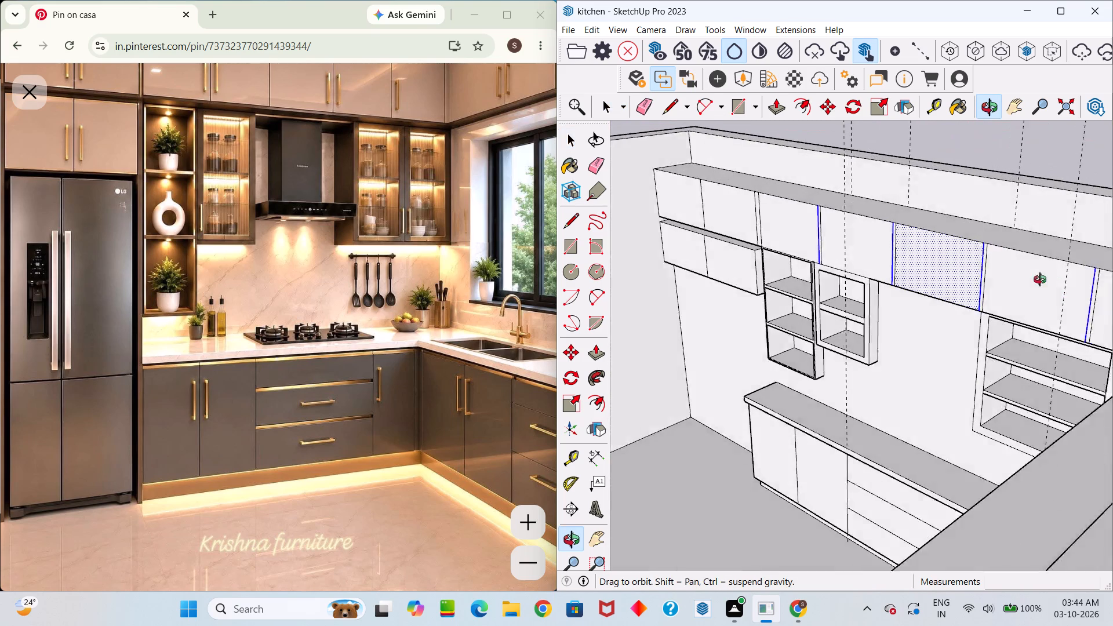
middle_drag(1040, 279, 1112, 297)
scroll(1019, 326, down, 8)
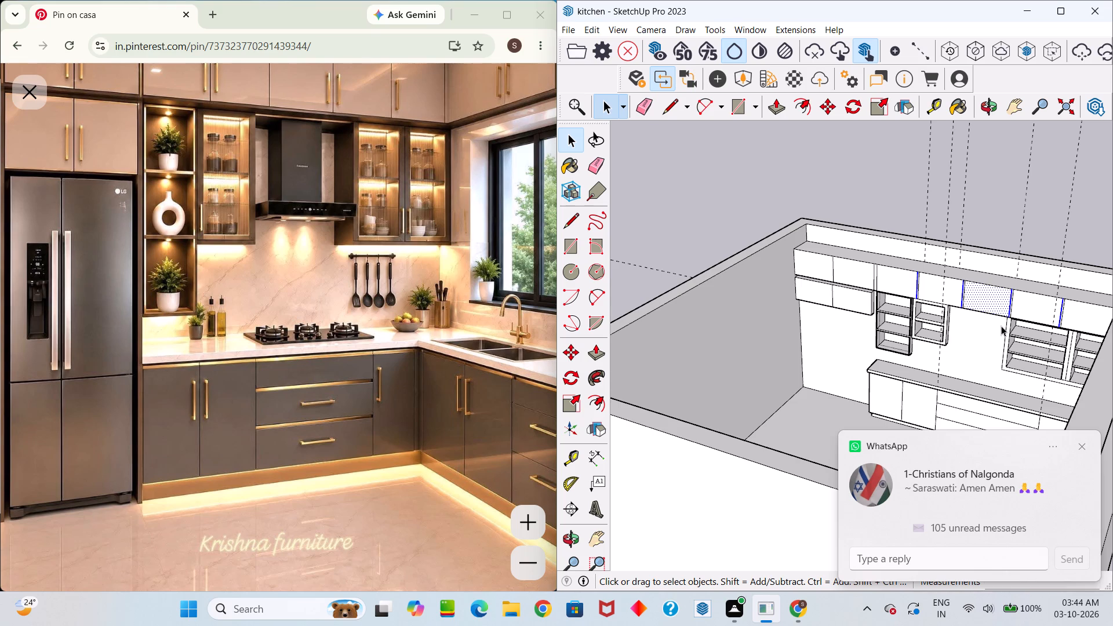
key(m)
scroll(878, 272, up, 10)
scroll(950, 300, up, 7)
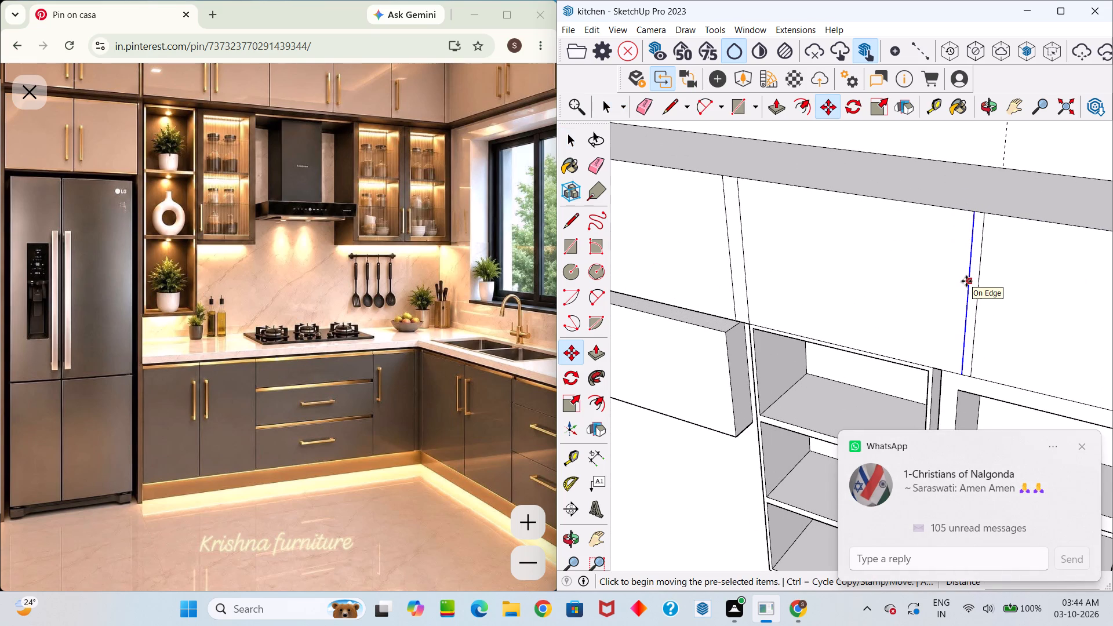
click(966, 281)
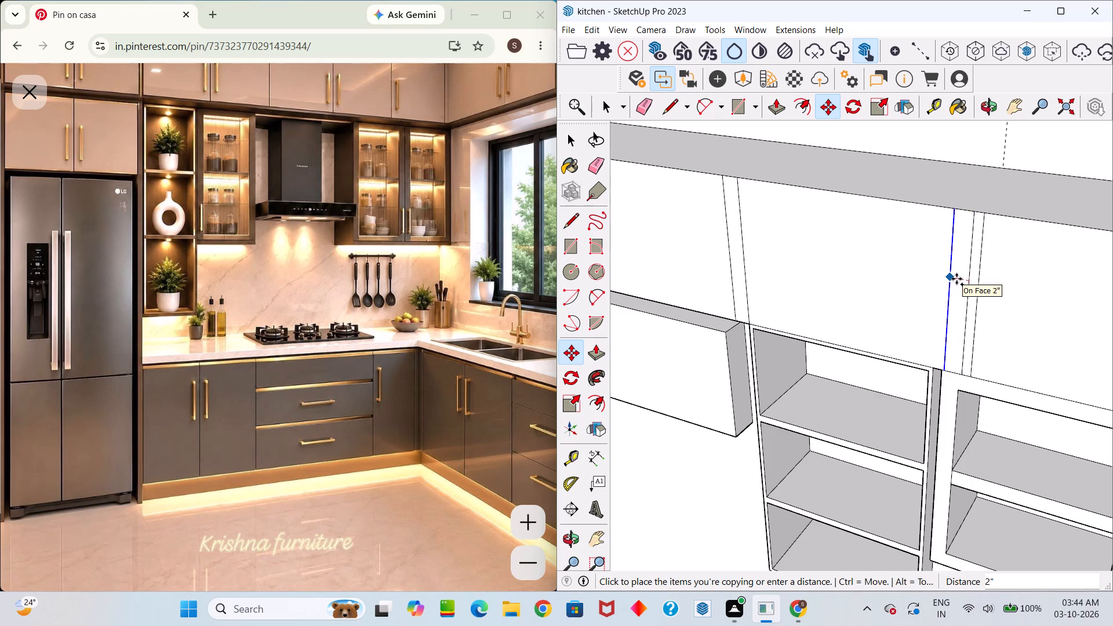
key(Return)
key(1)
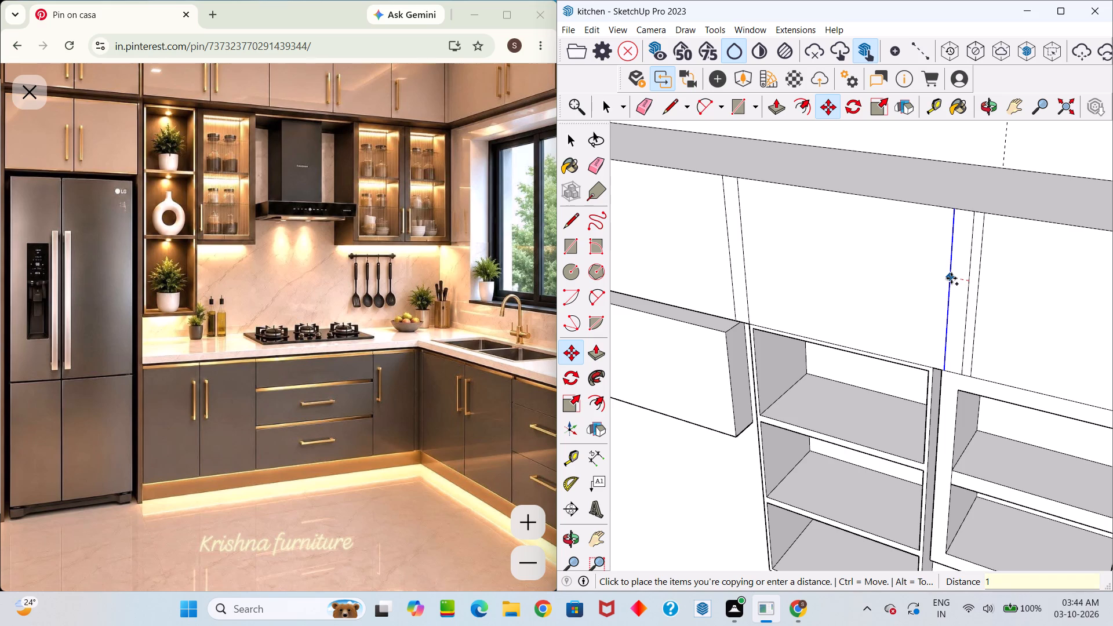
key(Return)
scroll(934, 229, down, 5)
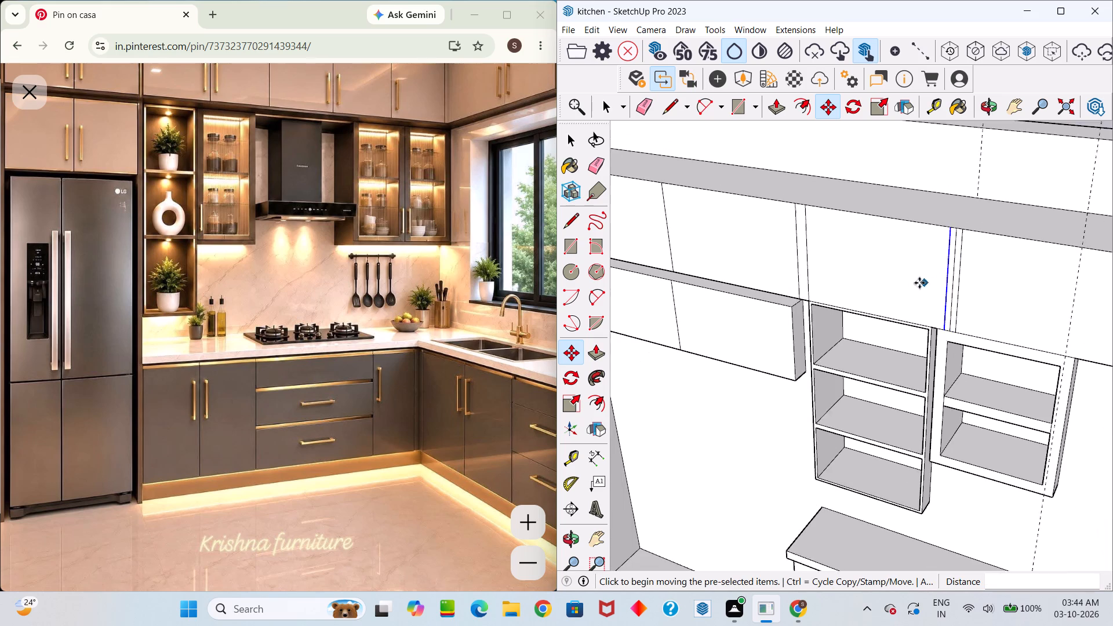
scroll(924, 276, down, 5)
middle_drag(912, 296, 951, 299)
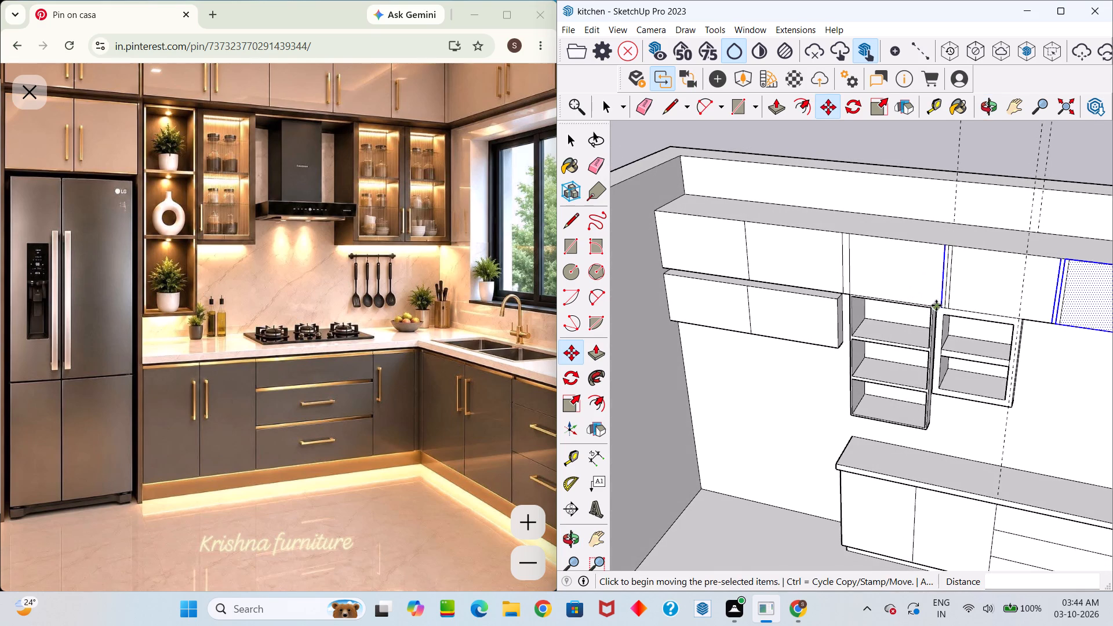
key(space)
scroll(990, 172, down, 6)
click(1025, 159)
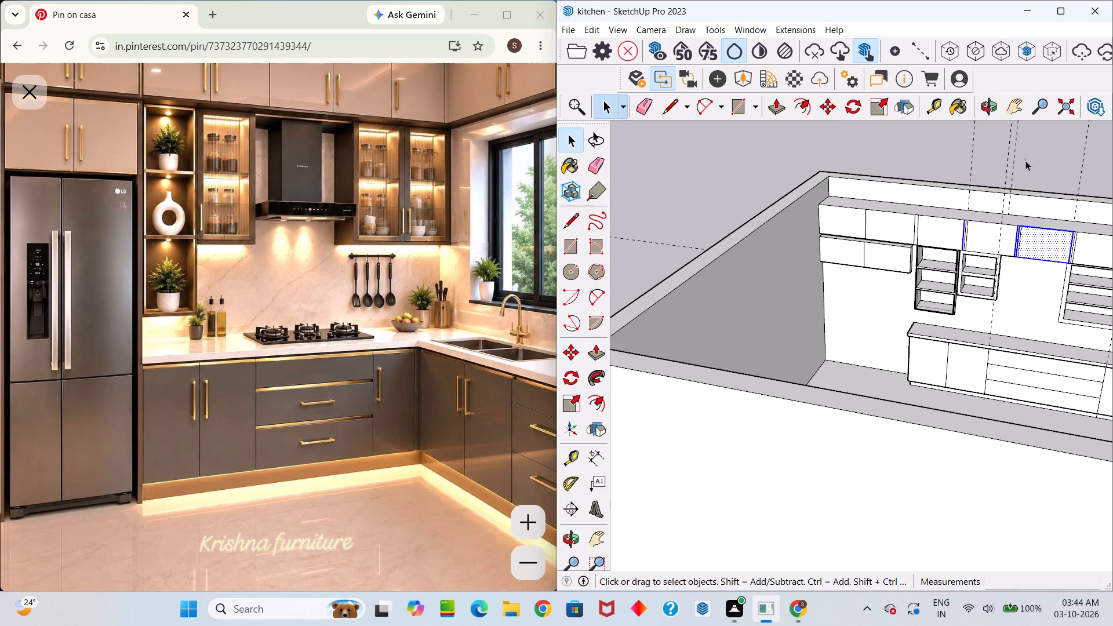
Erase the middle line of each of the four tripled dividers between the back wall's upper cabinet doors.
scroll(1060, 223, up, 11)
middle_drag(964, 261, 996, 254)
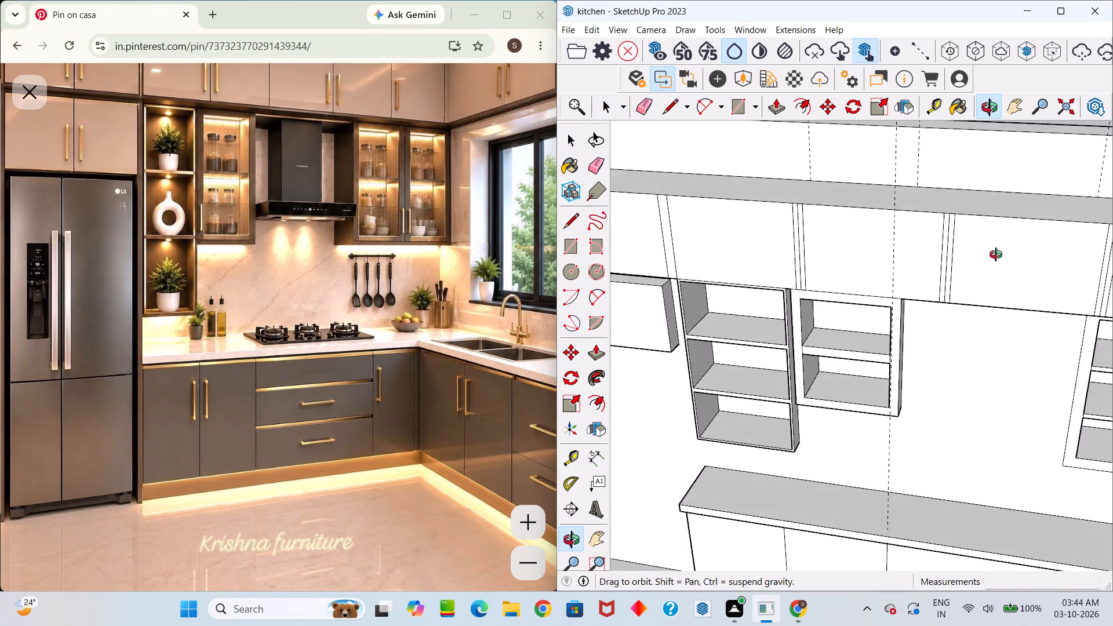
middle_drag(996, 254, 998, 253)
scroll(954, 255, up, 11)
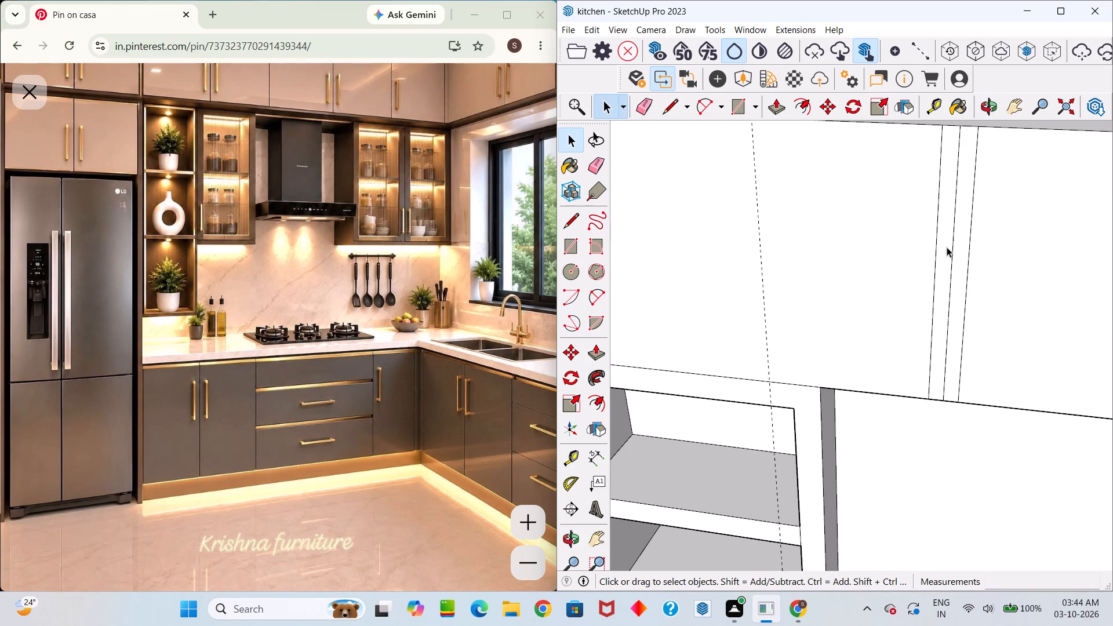
key(e)
click(953, 249)
scroll(948, 260, down, 13)
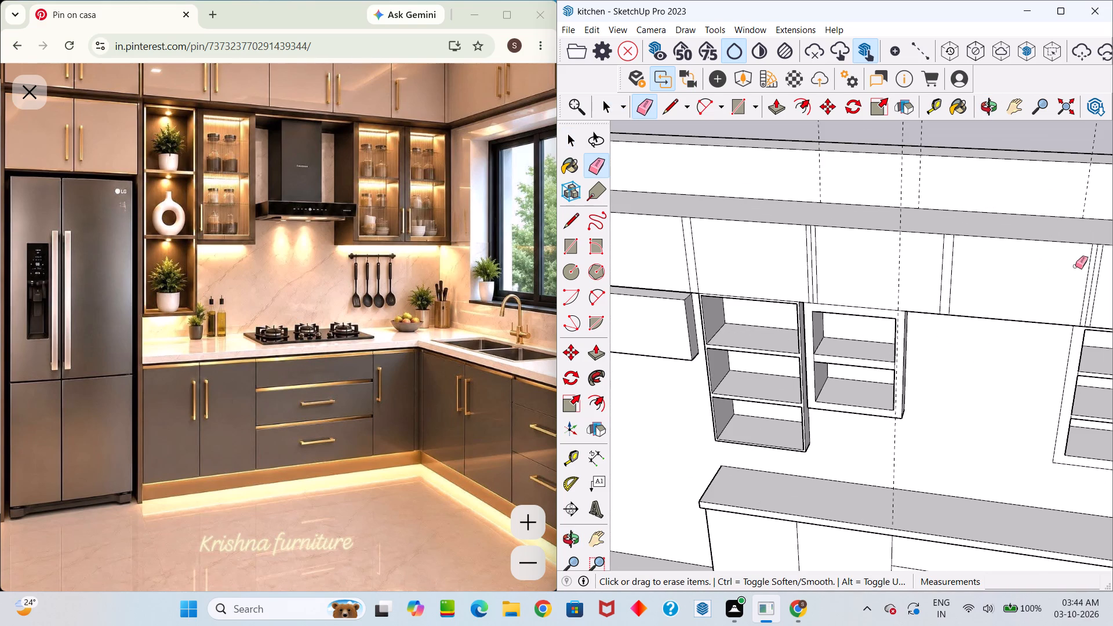
scroll(1075, 266, up, 8)
click(1107, 289)
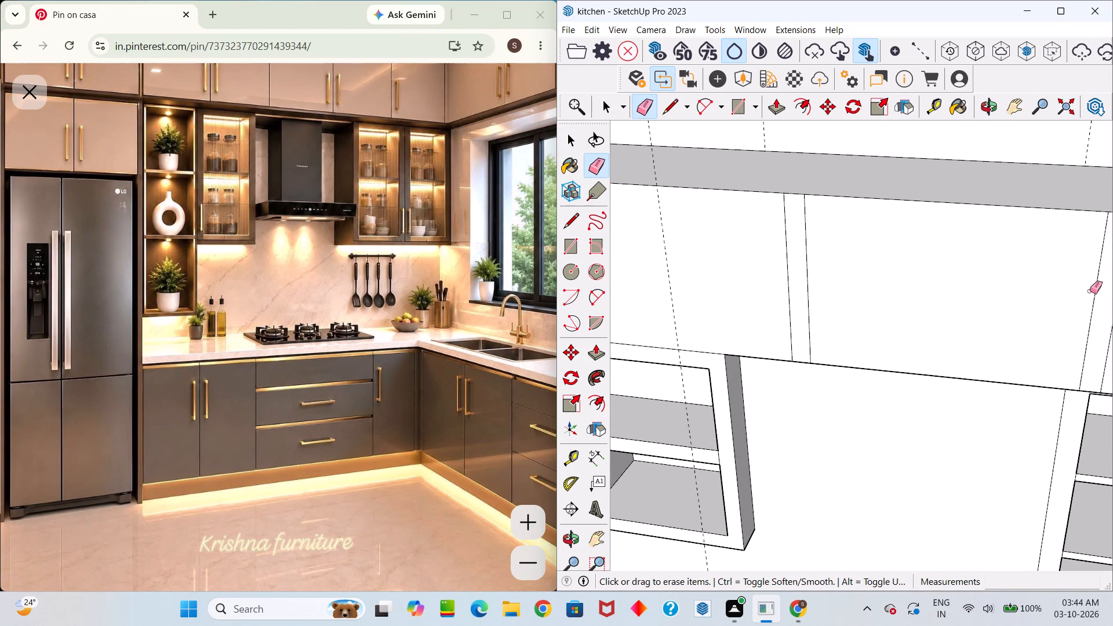
scroll(1079, 303, down, 12)
scroll(963, 304, down, 4)
scroll(915, 299, up, 5)
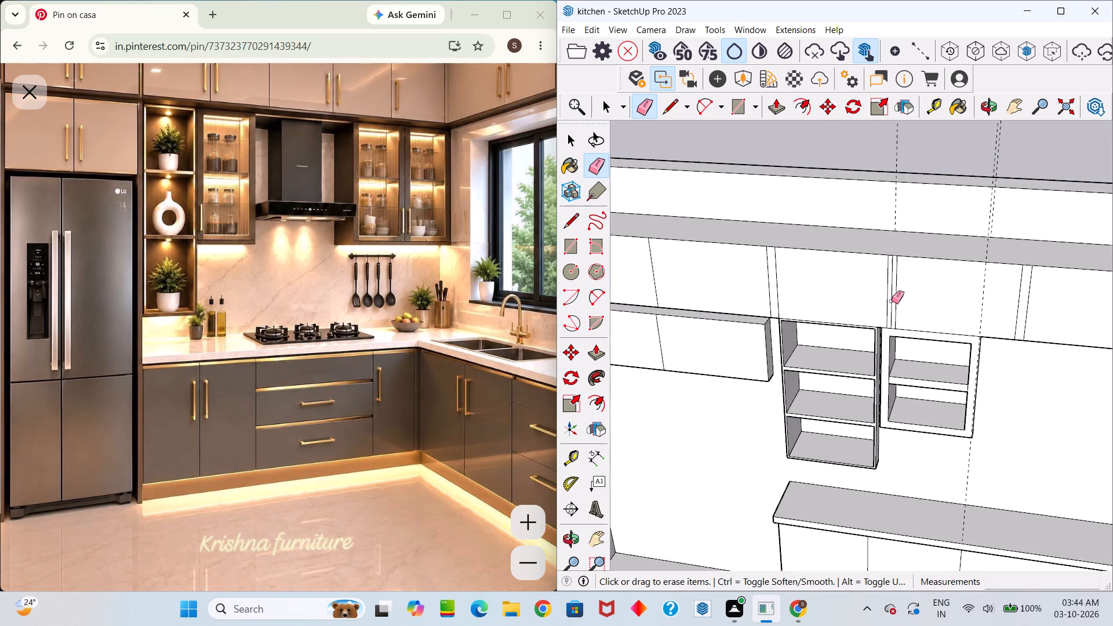
scroll(892, 301, up, 6)
click(888, 290)
click(895, 290)
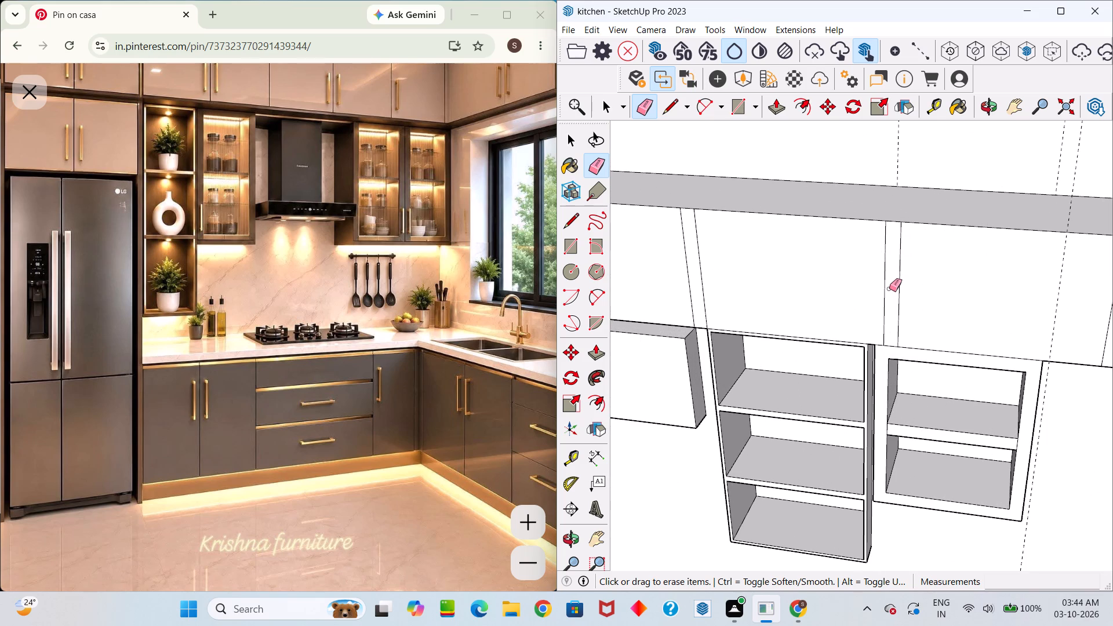
click(889, 289)
scroll(882, 299, down, 11)
scroll(771, 292, up, 6)
scroll(784, 294, down, 14)
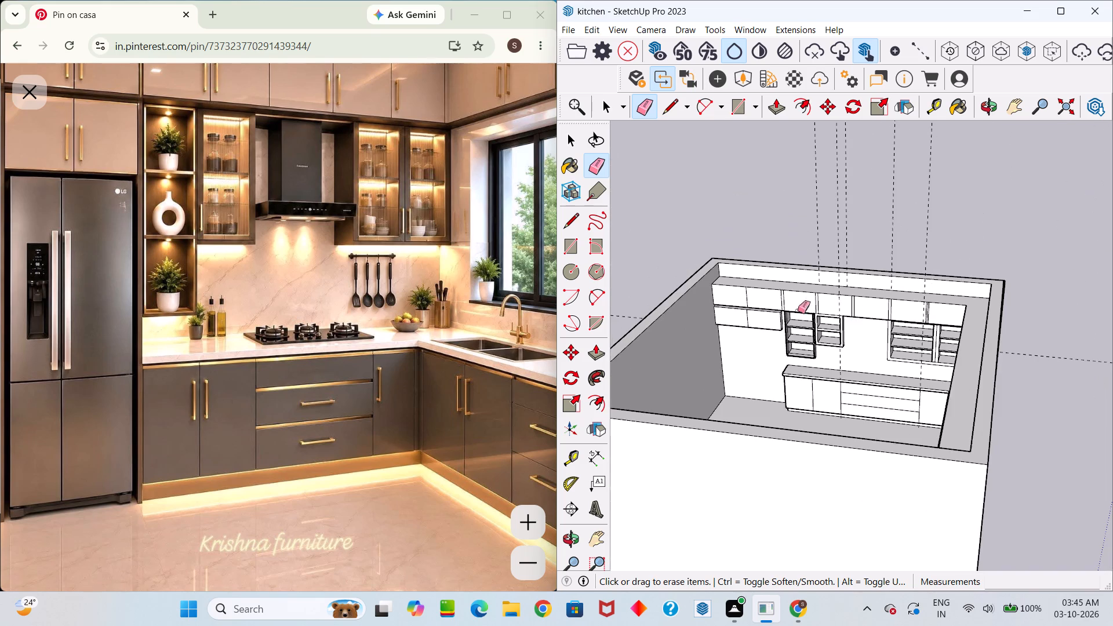
middle_drag(932, 315, 961, 312)
scroll(943, 311, up, 19)
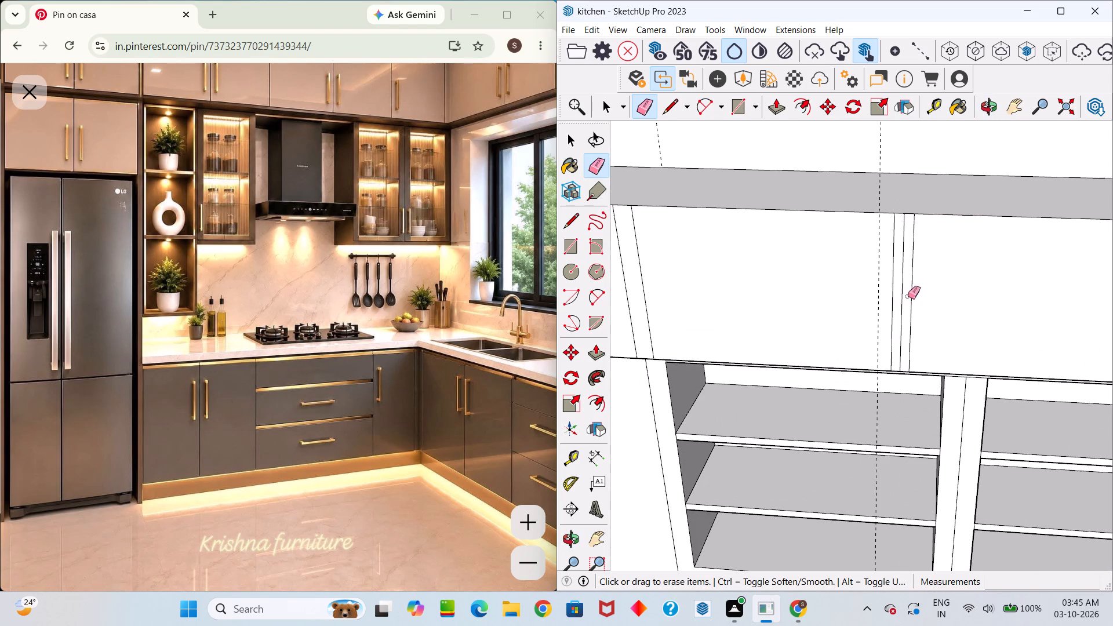
click(902, 292)
scroll(904, 308, down, 15)
Copy the four divider lines between the window wall's upper cabinet doors 1" away from the window.
middle_drag(908, 338, 1072, 276)
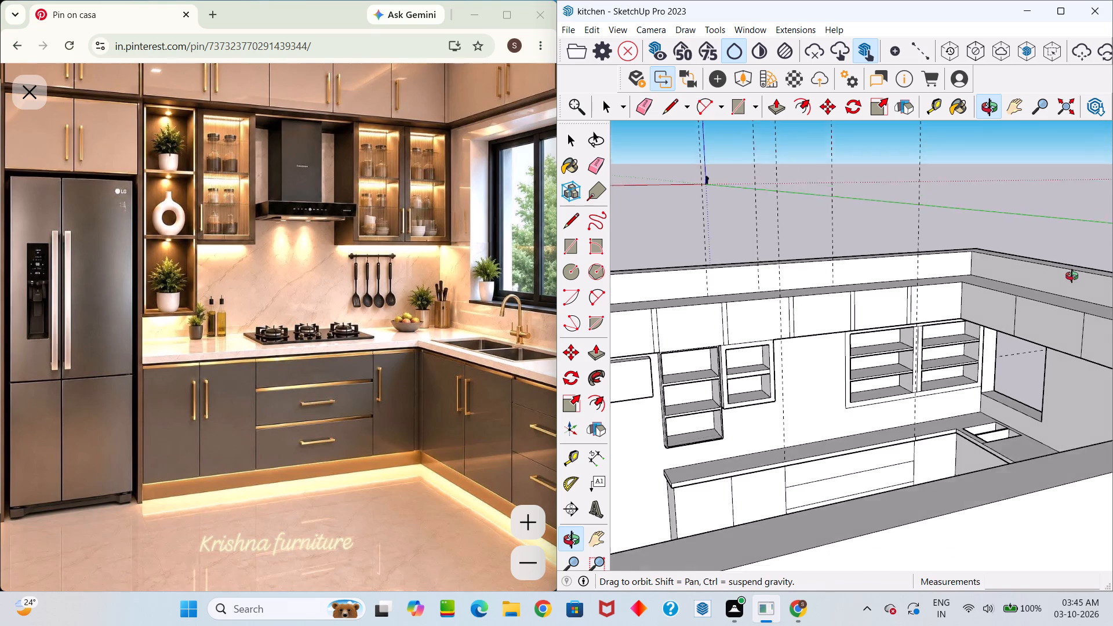
middle_drag(1072, 276, 1112, 294)
middle_drag(932, 321, 1034, 357)
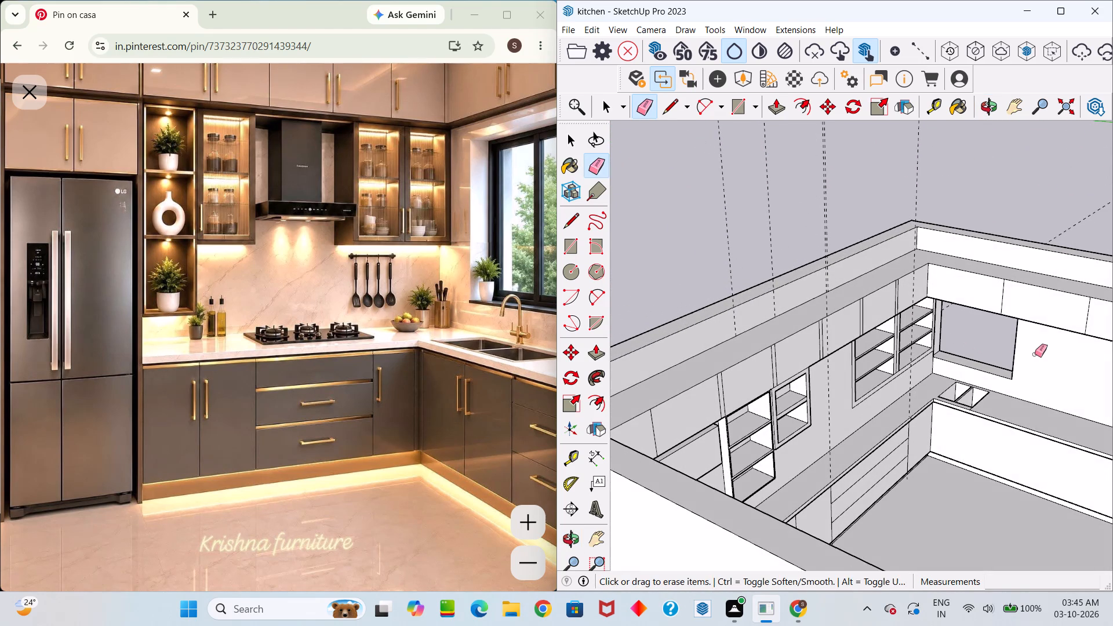
middle_drag(1061, 374, 947, 373)
drag(1061, 375, 952, 375)
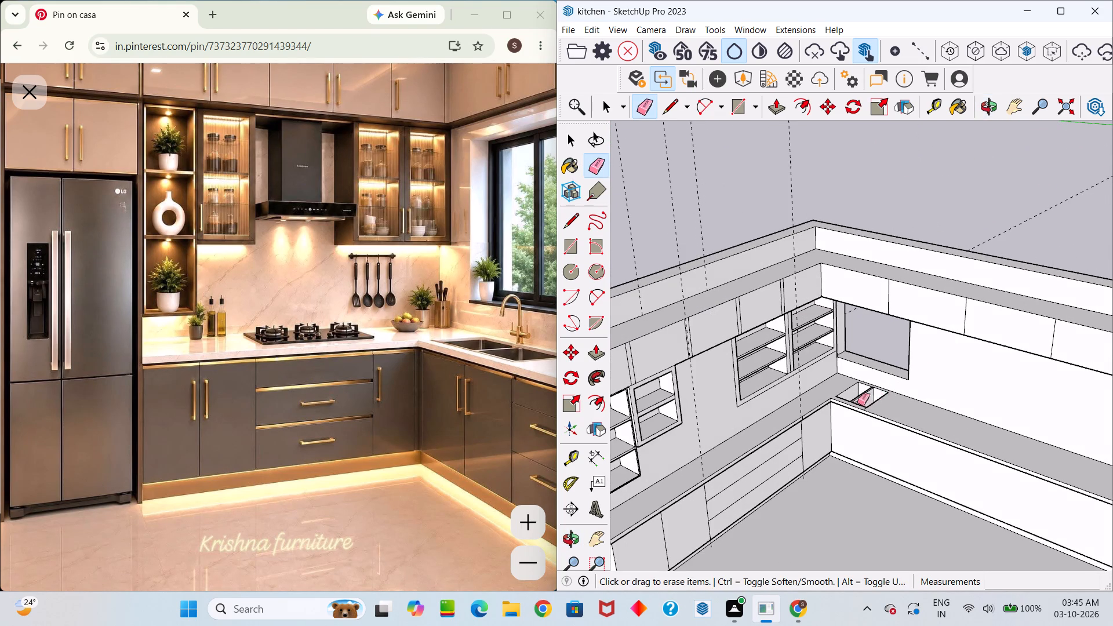
middle_drag(855, 406, 967, 414)
scroll(968, 414, up, 1)
scroll(943, 410, down, 7)
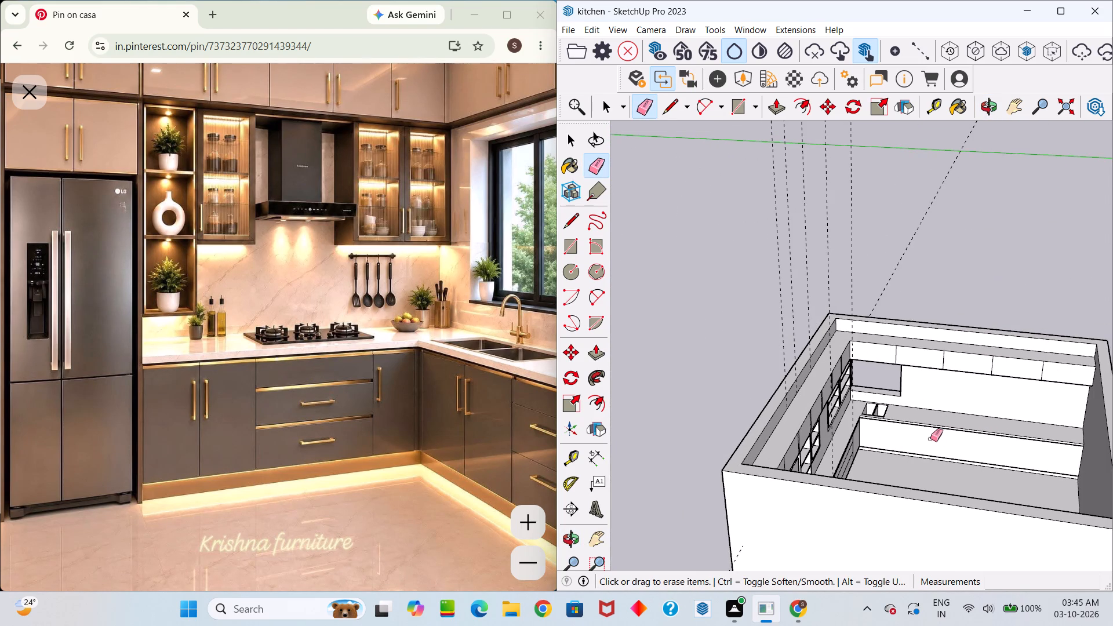
scroll(930, 439, up, 10)
key(space)
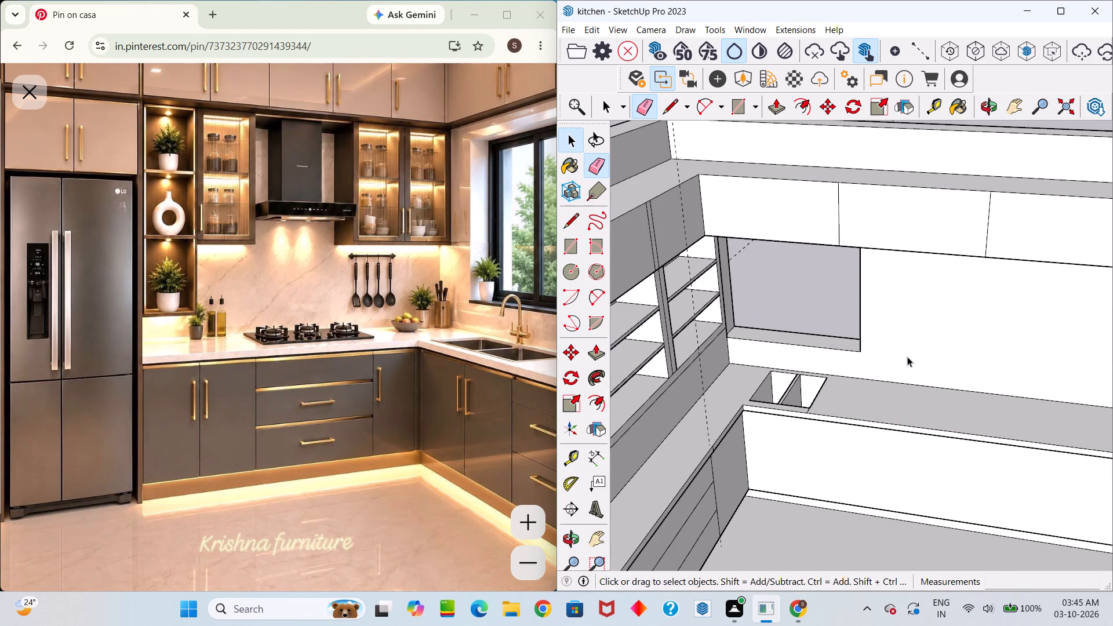
click(837, 203)
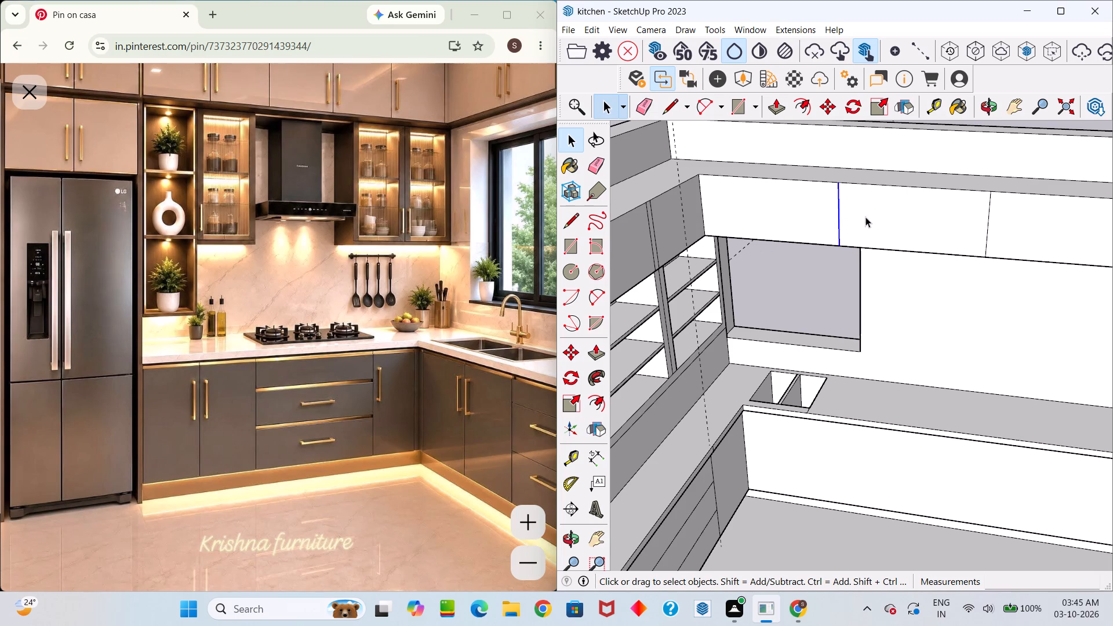
ctrl+click(988, 219)
ctrl+scroll(975, 242, down, 13)
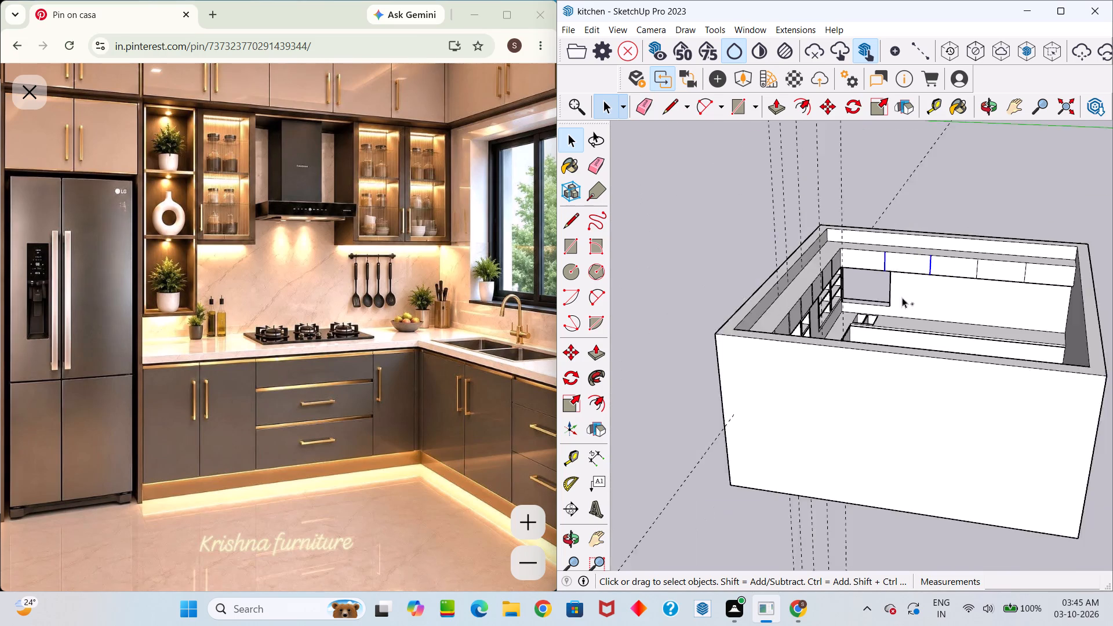
ctrl+scroll(1012, 275, up, 9)
ctrl+click(994, 278)
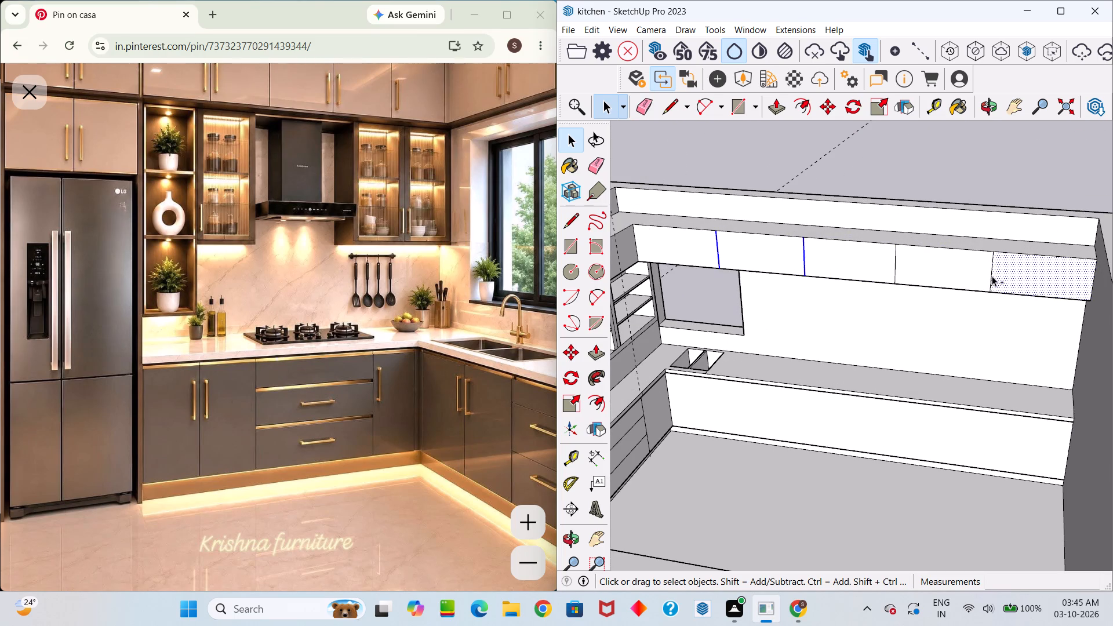
ctrl+click(988, 274)
ctrl+click(990, 274)
key(m)
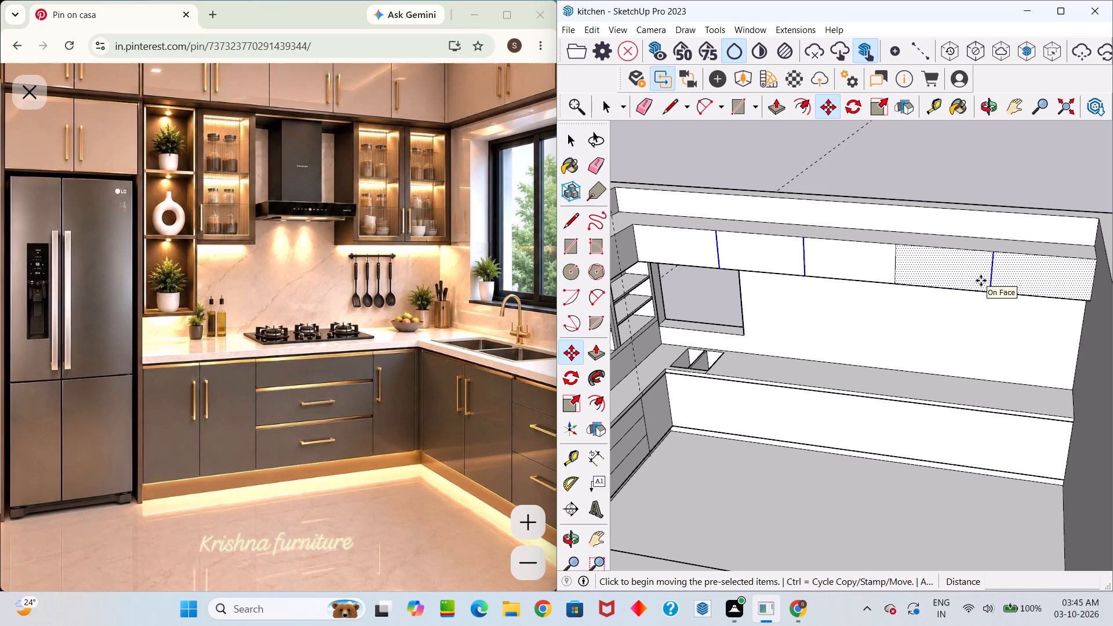
key(space)
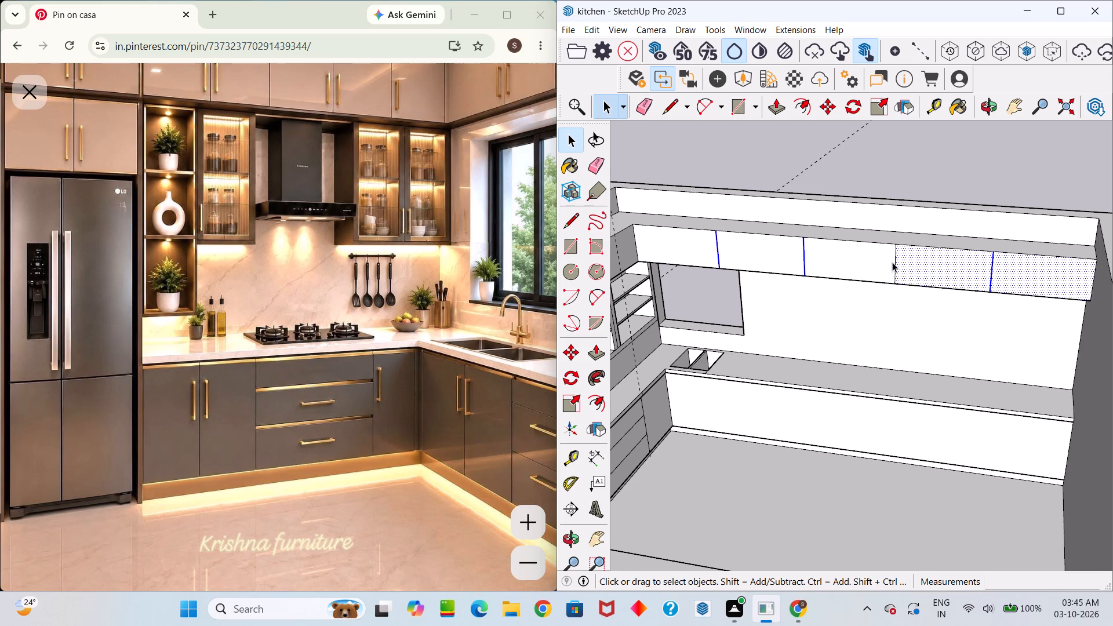
ctrl+click(896, 264)
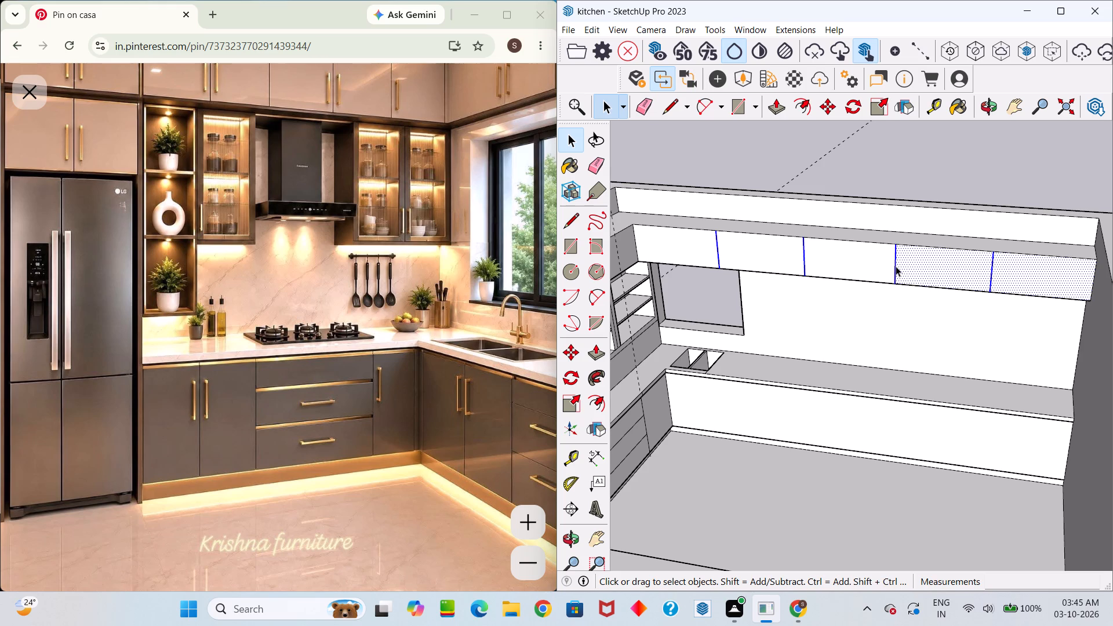
key(m)
click(896, 266)
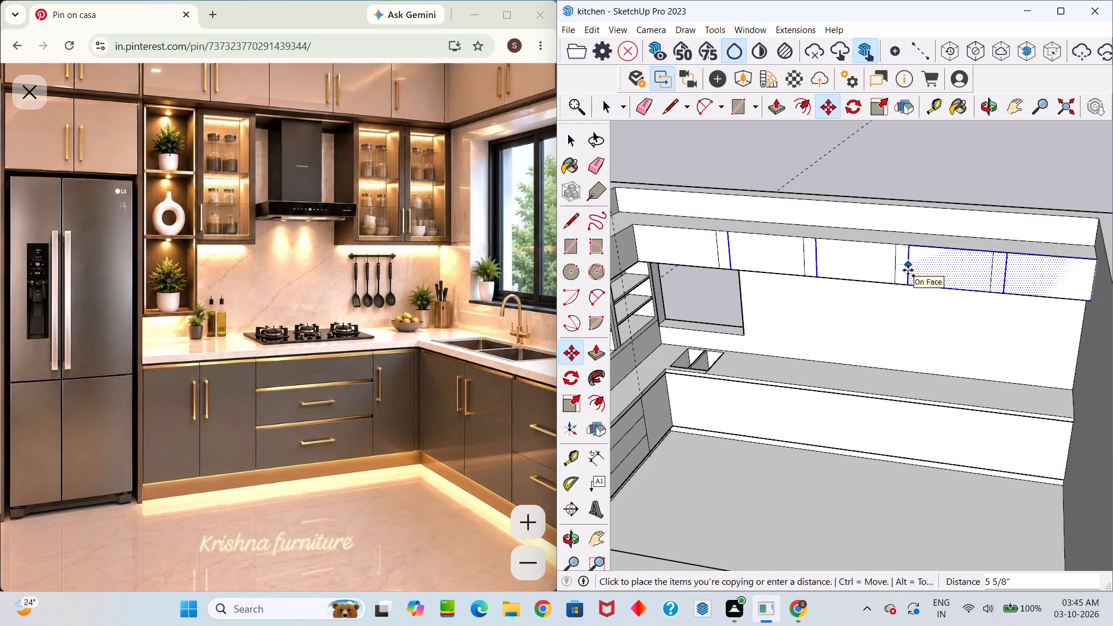
key(1)
key(Return)
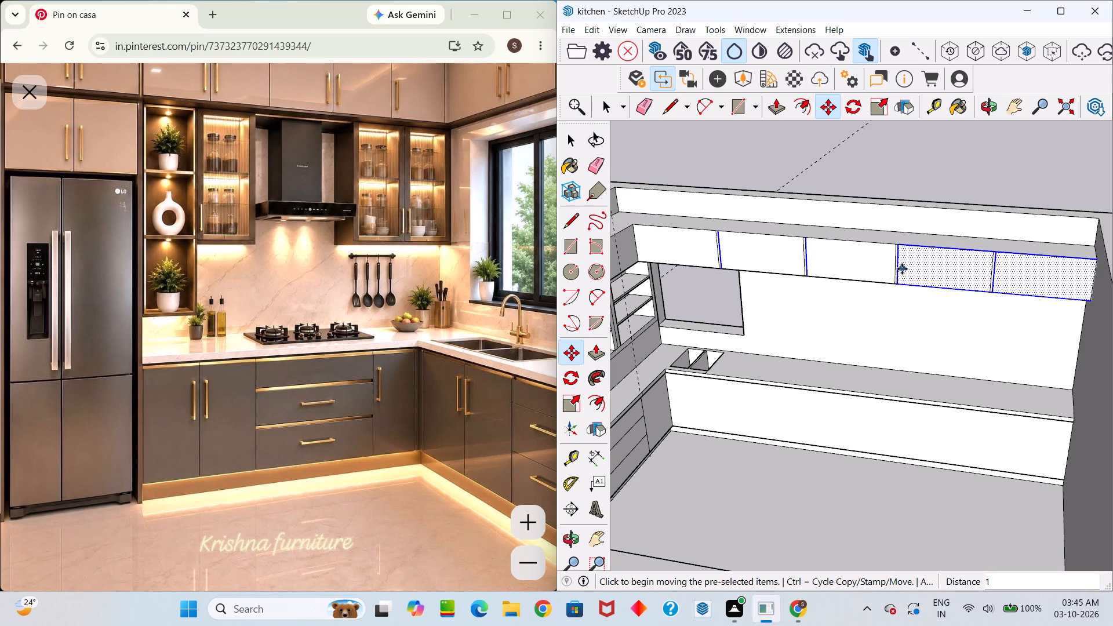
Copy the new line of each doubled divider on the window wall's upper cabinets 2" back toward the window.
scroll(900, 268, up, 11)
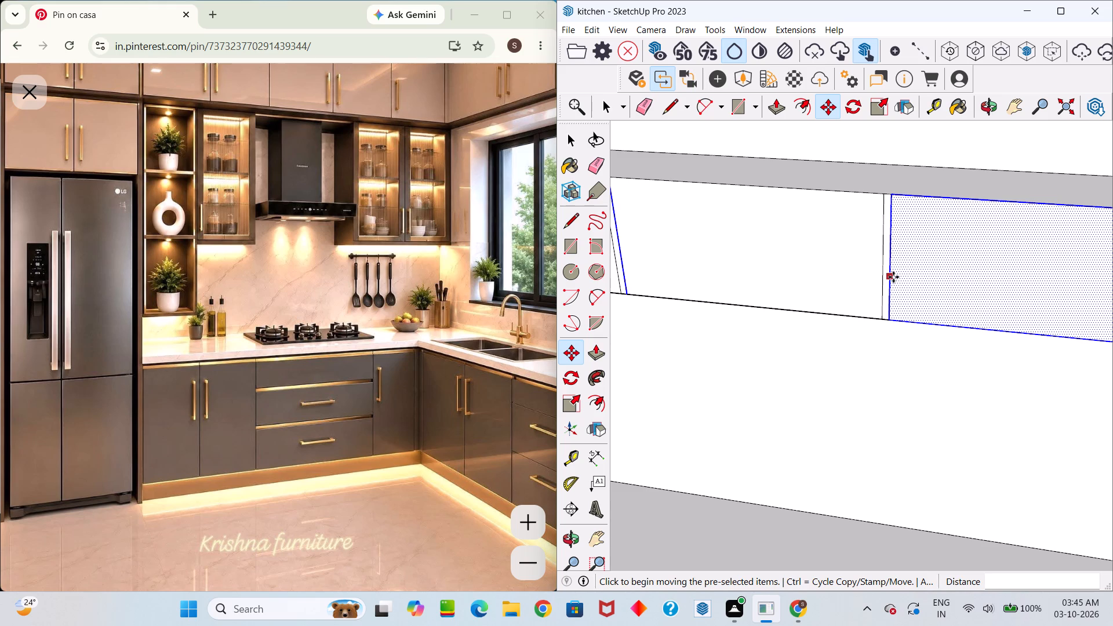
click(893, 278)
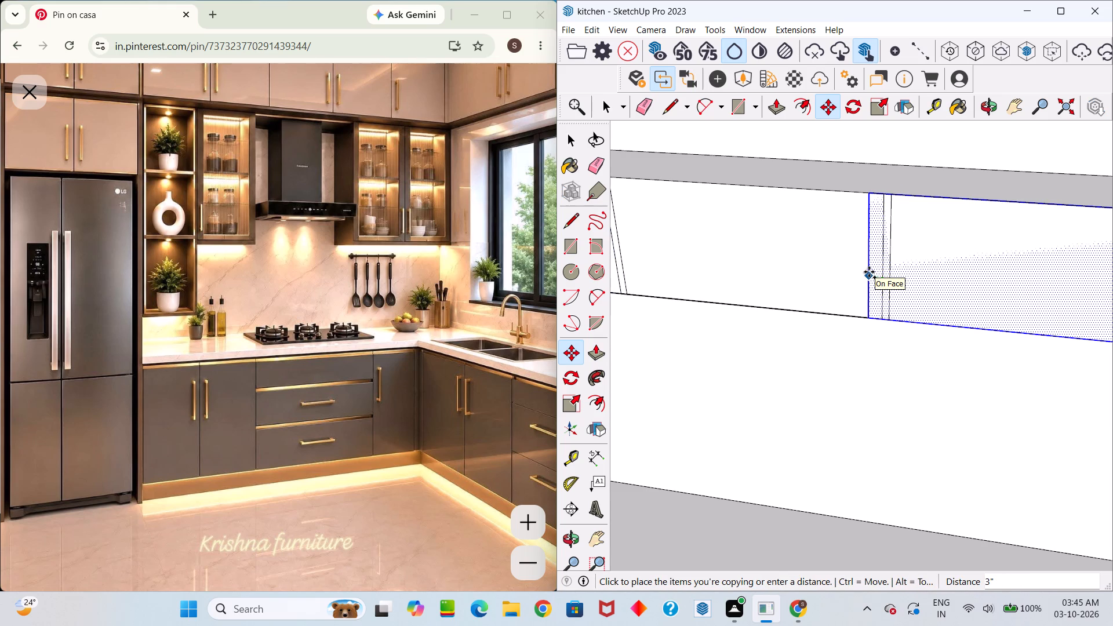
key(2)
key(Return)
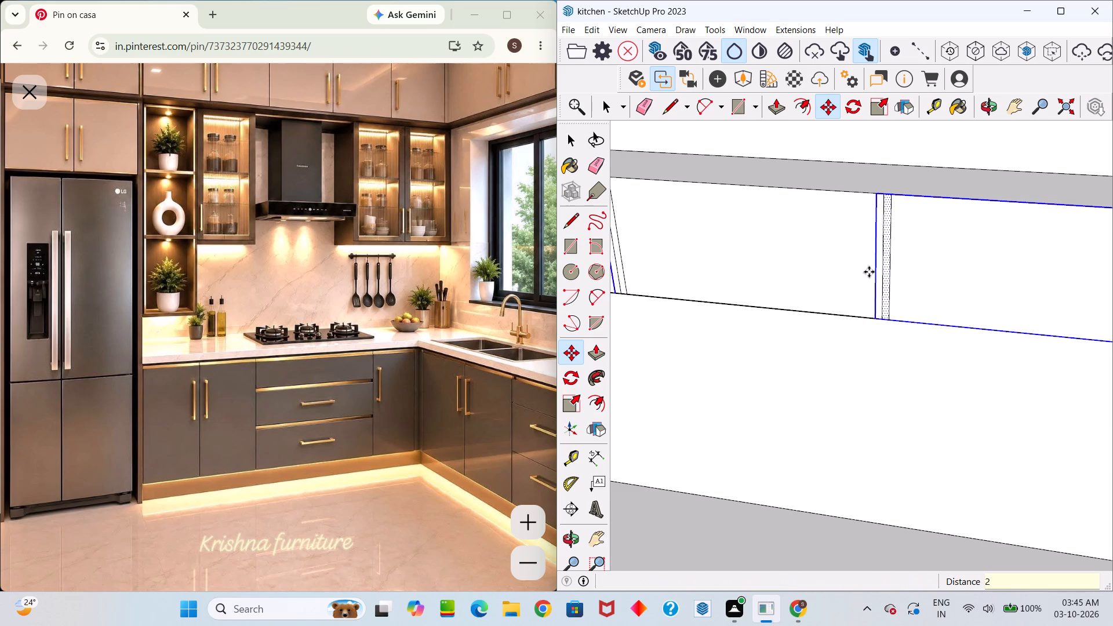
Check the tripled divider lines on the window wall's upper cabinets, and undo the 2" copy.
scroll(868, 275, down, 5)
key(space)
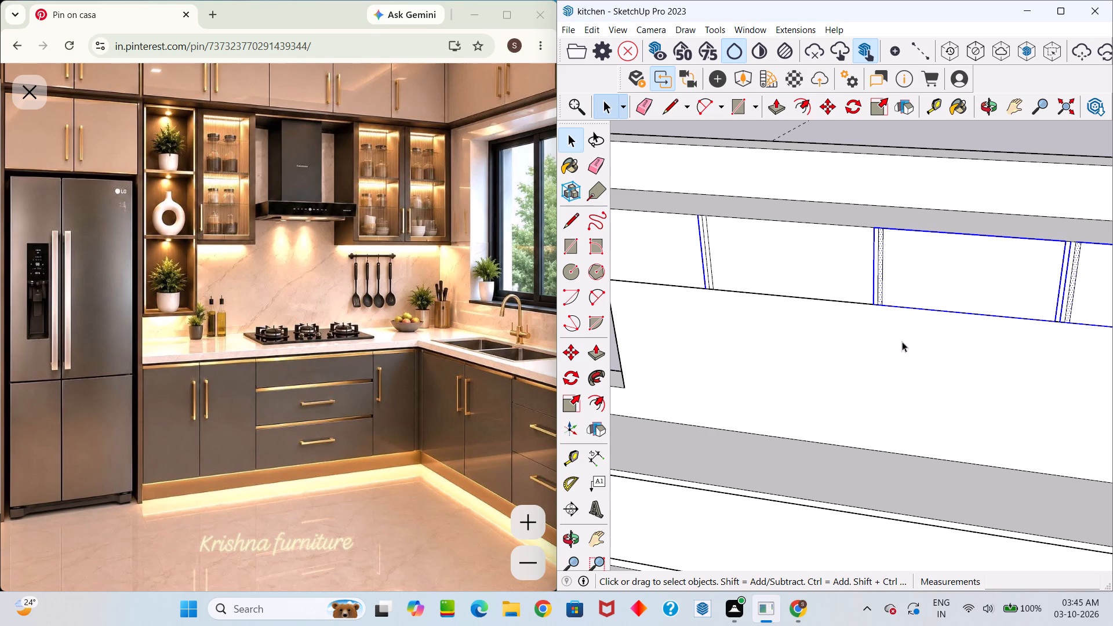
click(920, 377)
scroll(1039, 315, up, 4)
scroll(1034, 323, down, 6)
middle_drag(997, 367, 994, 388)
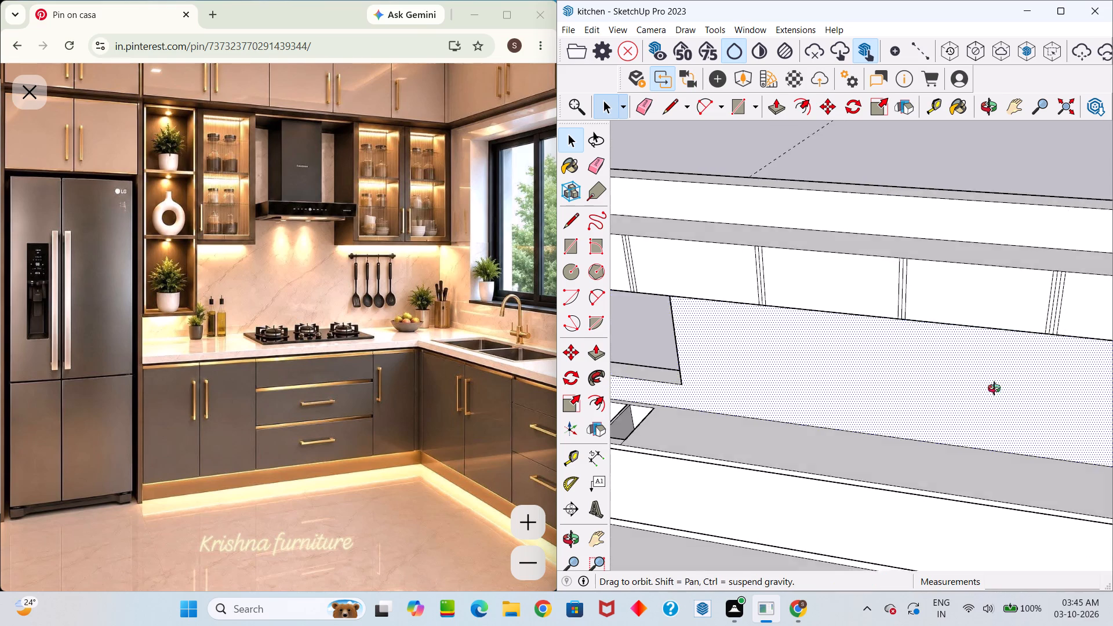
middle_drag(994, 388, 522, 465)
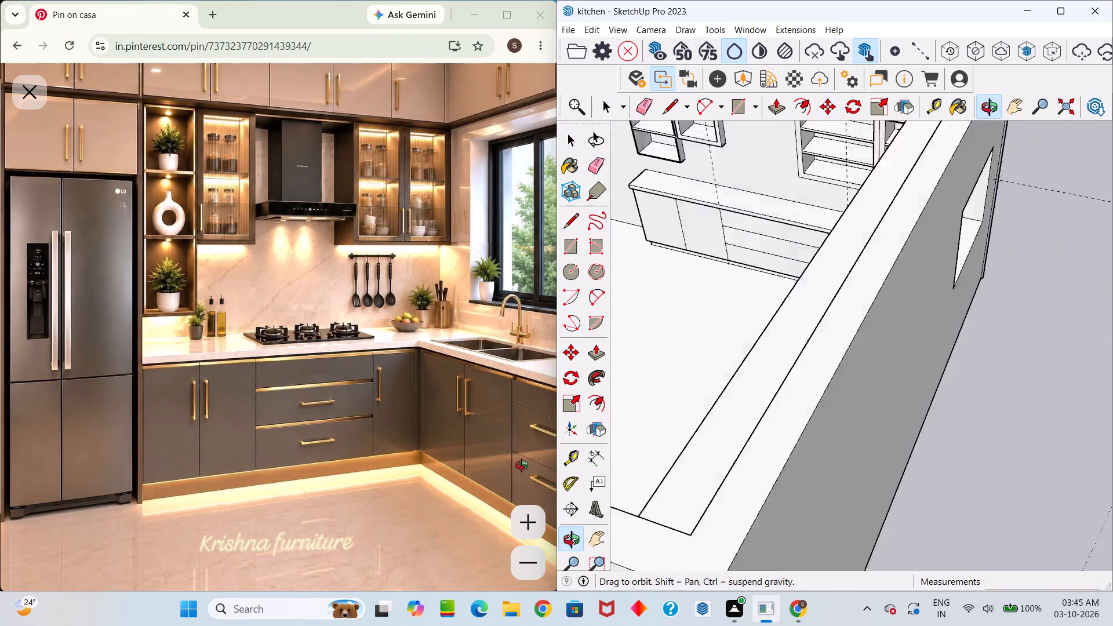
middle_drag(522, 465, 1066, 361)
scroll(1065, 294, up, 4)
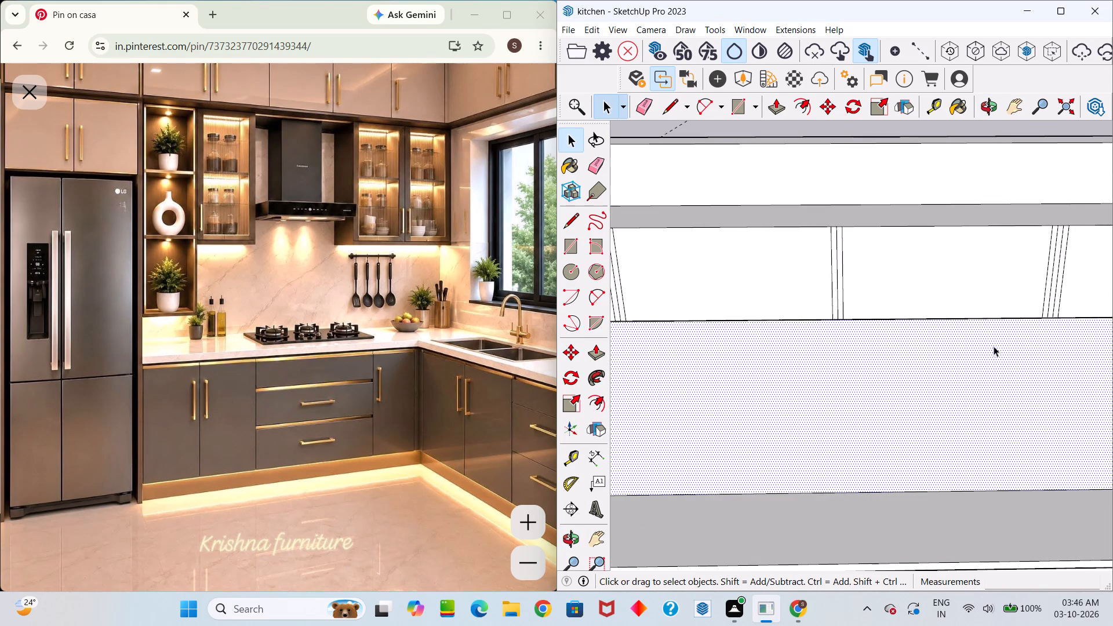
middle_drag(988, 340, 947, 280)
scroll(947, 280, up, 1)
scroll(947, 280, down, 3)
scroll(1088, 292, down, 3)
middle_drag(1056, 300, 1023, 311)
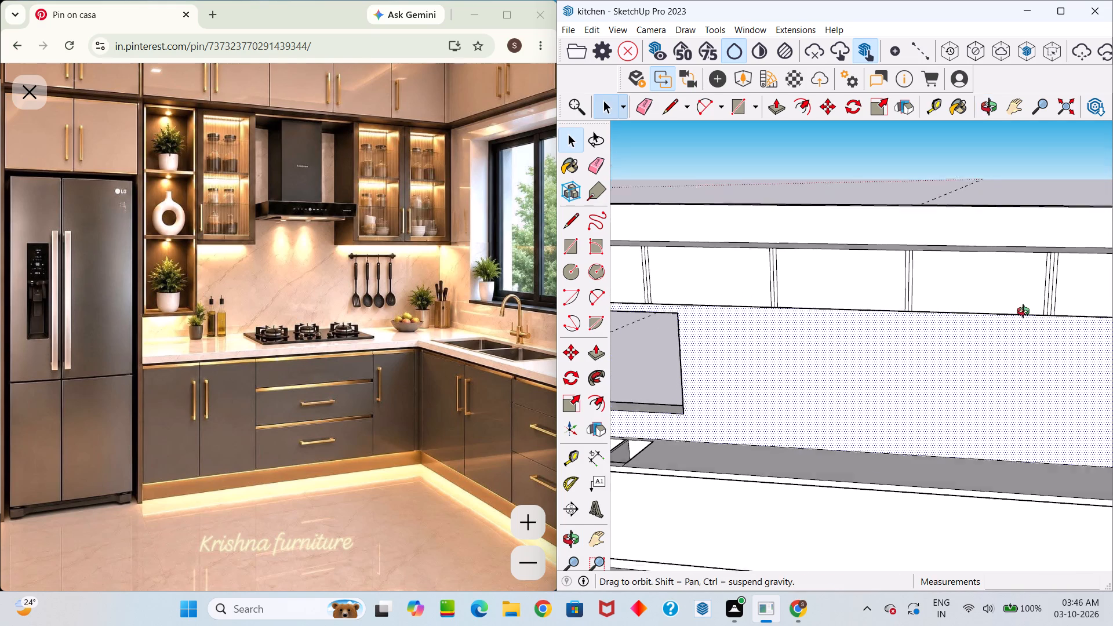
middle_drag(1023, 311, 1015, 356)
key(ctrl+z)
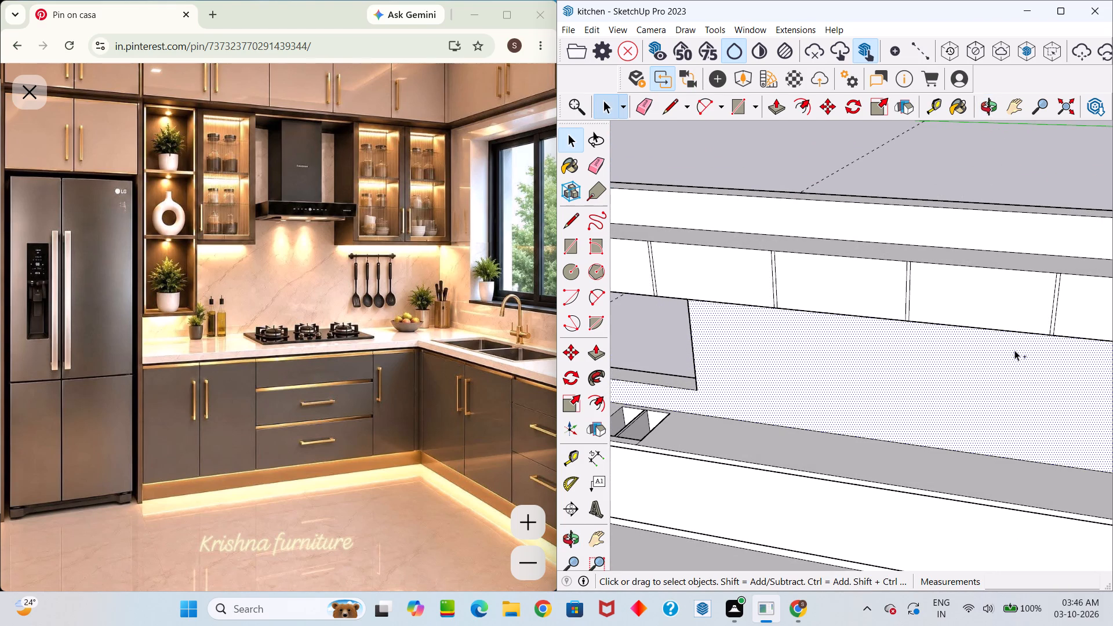
Copy the line nearer the window in each of the window wall's four doubled upper cabinet dividers 1" toward the window.
scroll(1025, 312, down, 5)
scroll(808, 286, up, 10)
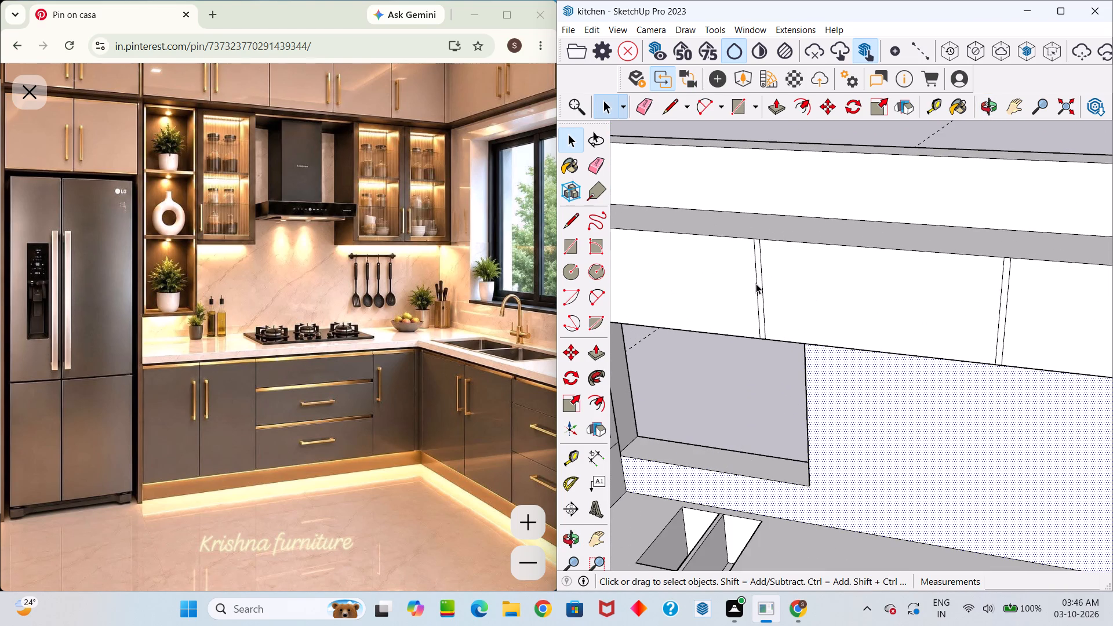
click(755, 284)
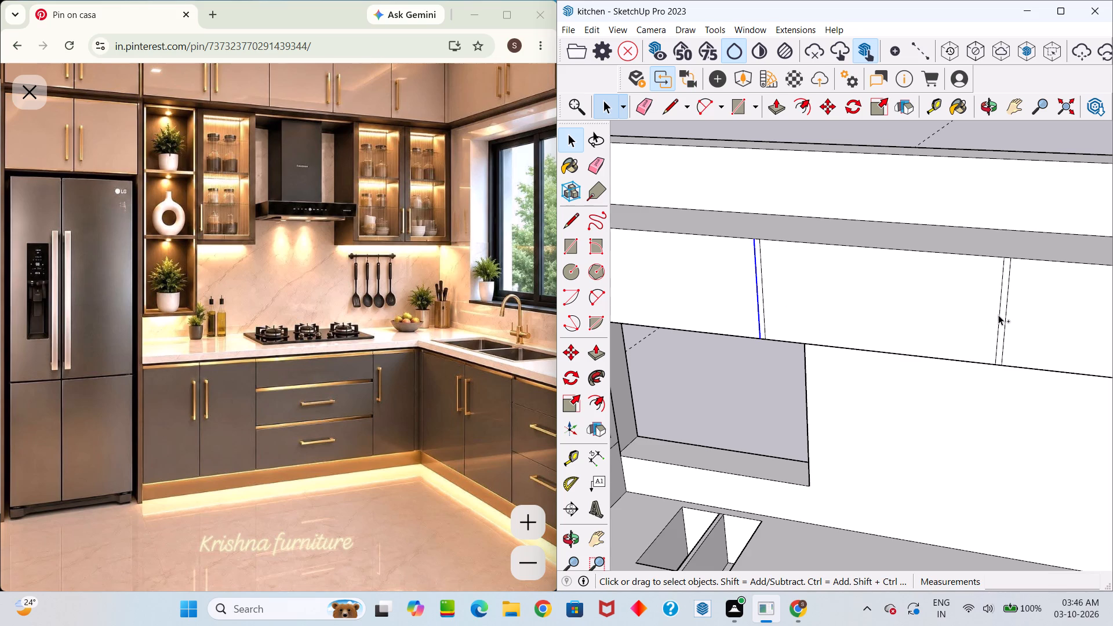
ctrl+click(996, 315)
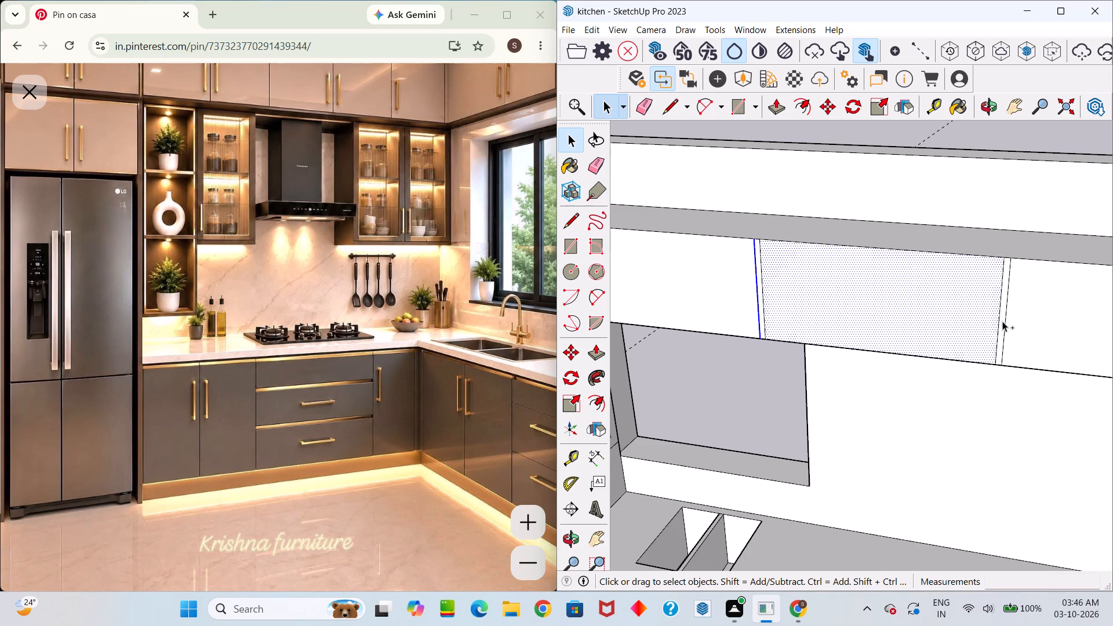
ctrl+click(998, 316)
ctrl+scroll(999, 319, down, 13)
ctrl+scroll(1075, 334, up, 2)
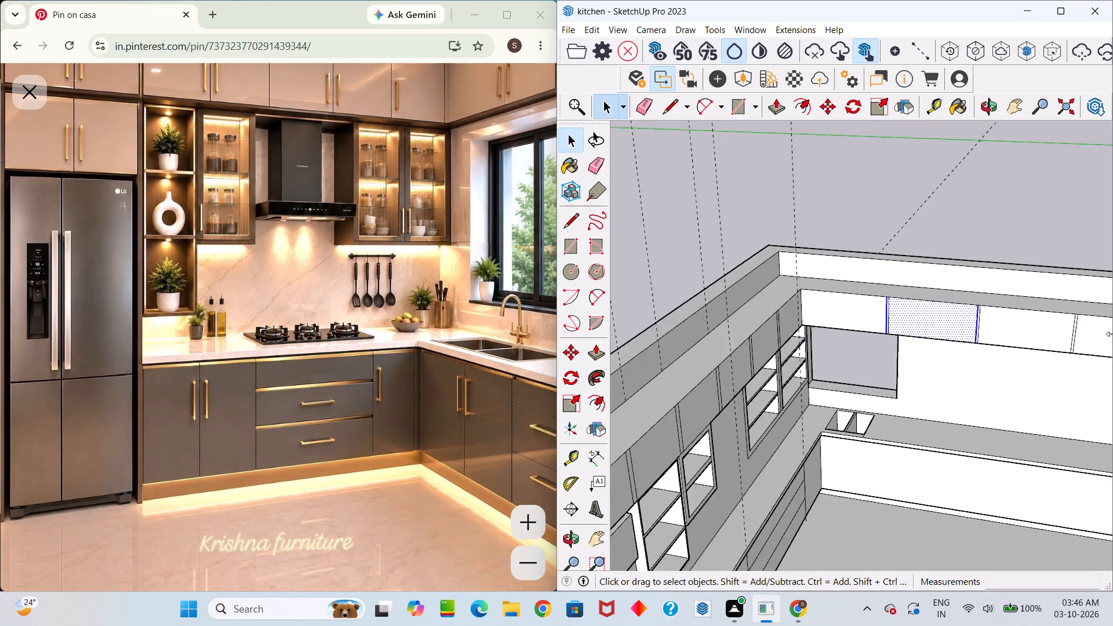
ctrl+scroll(1112, 334, up, 14)
ctrl+scroll(1098, 339, down, 5)
ctrl+middle_drag(1082, 348, 947, 338)
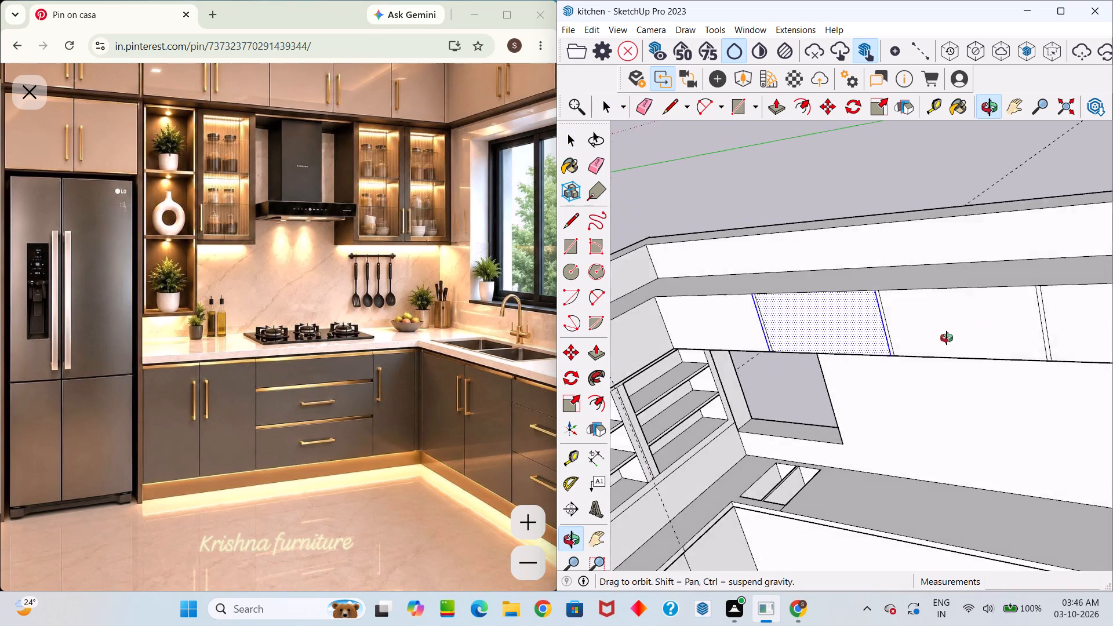
ctrl+middle_drag(947, 338, 946, 338)
ctrl+scroll(1010, 323, up, 5)
ctrl+click(1035, 312)
ctrl+scroll(1039, 315, down, 6)
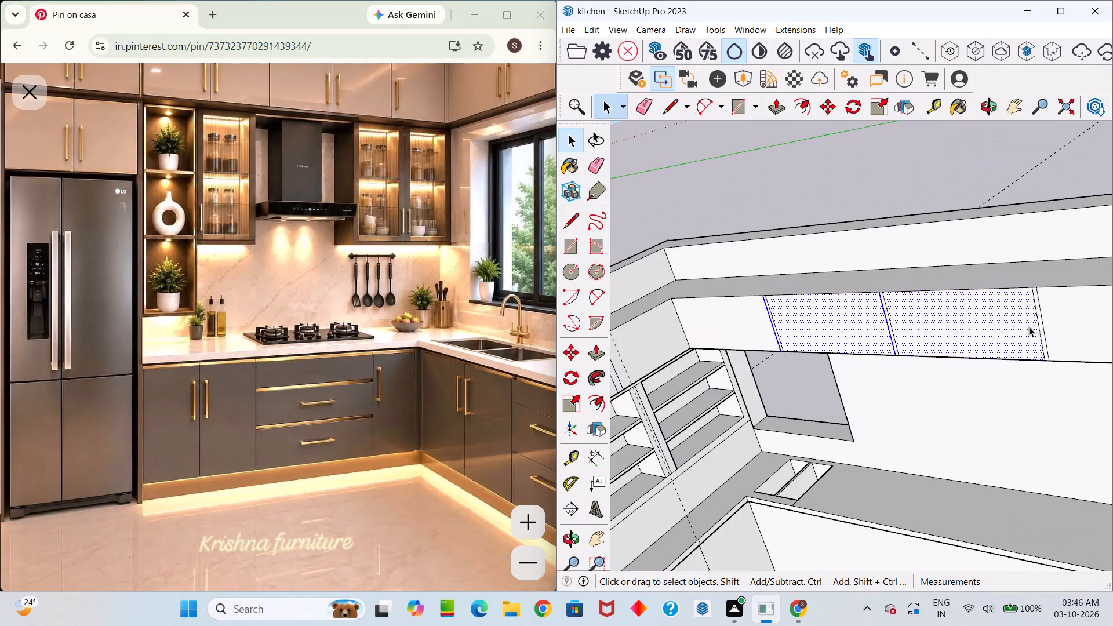
ctrl+scroll(1041, 316, up, 3)
ctrl+click(1035, 315)
ctrl+scroll(1034, 322, down, 10)
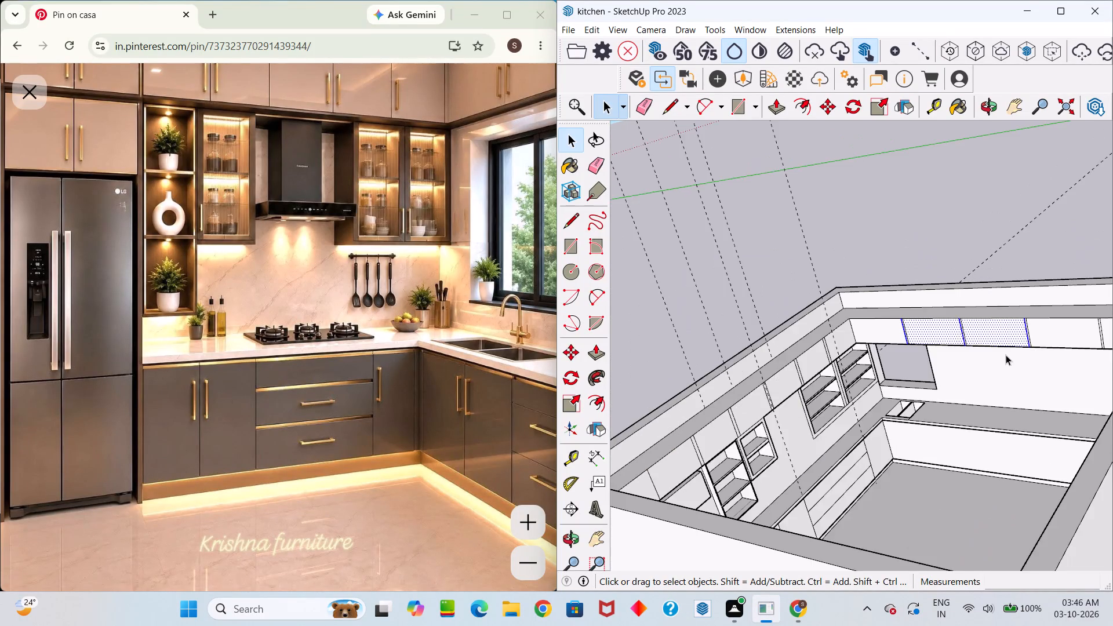
ctrl+scroll(1006, 355, down, 5)
scroll(1061, 325, up, 16)
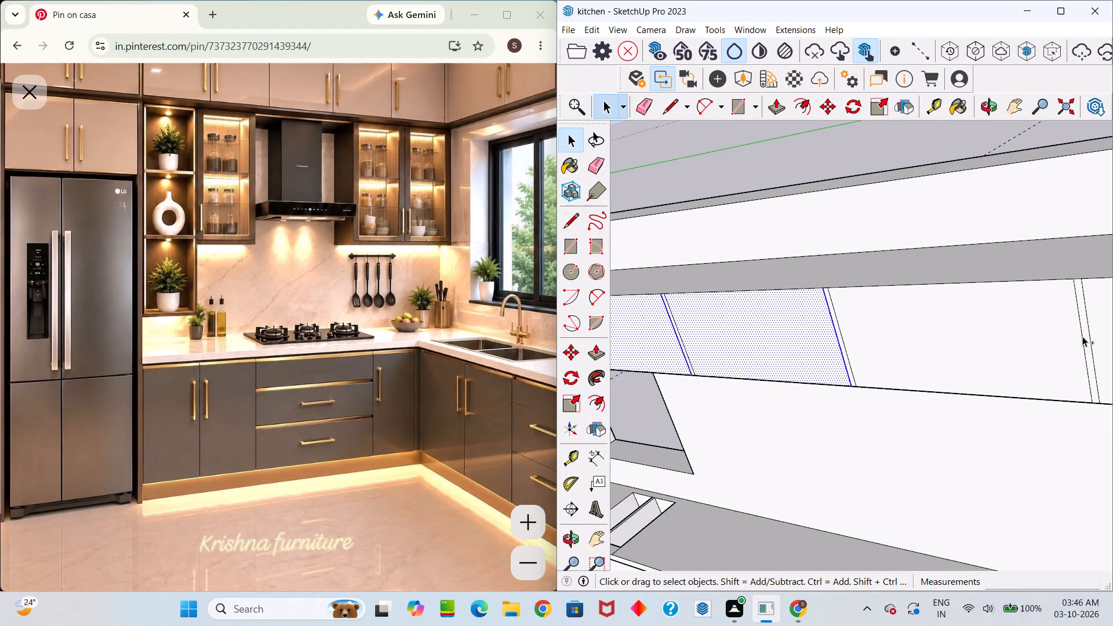
ctrl+click(1081, 336)
ctrl+scroll(1081, 340, down, 12)
key(m)
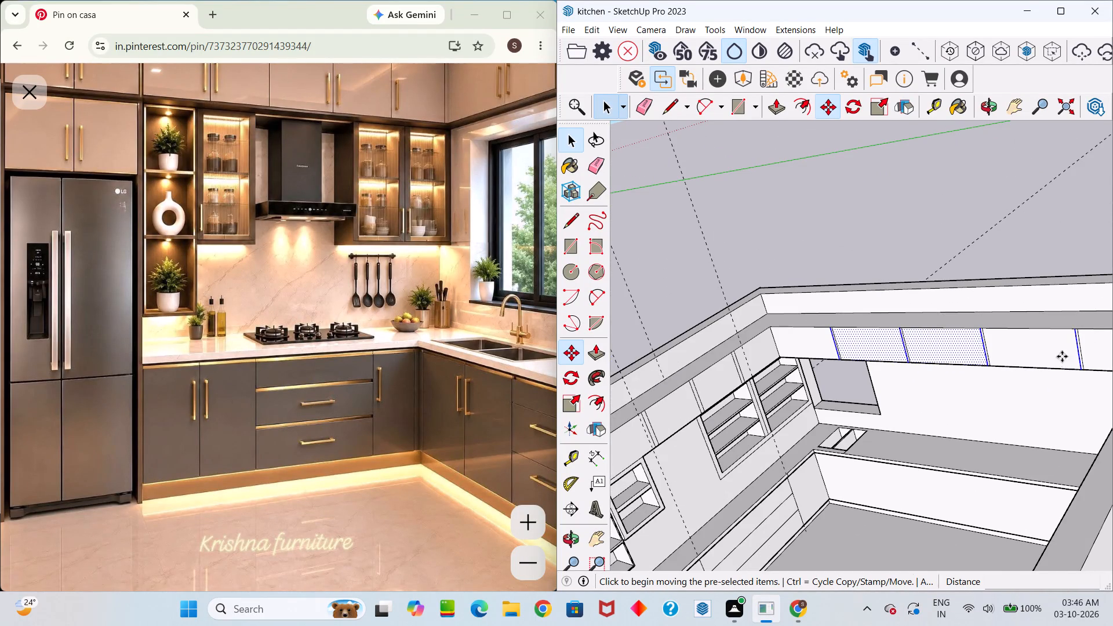
scroll(1073, 330, up, 11)
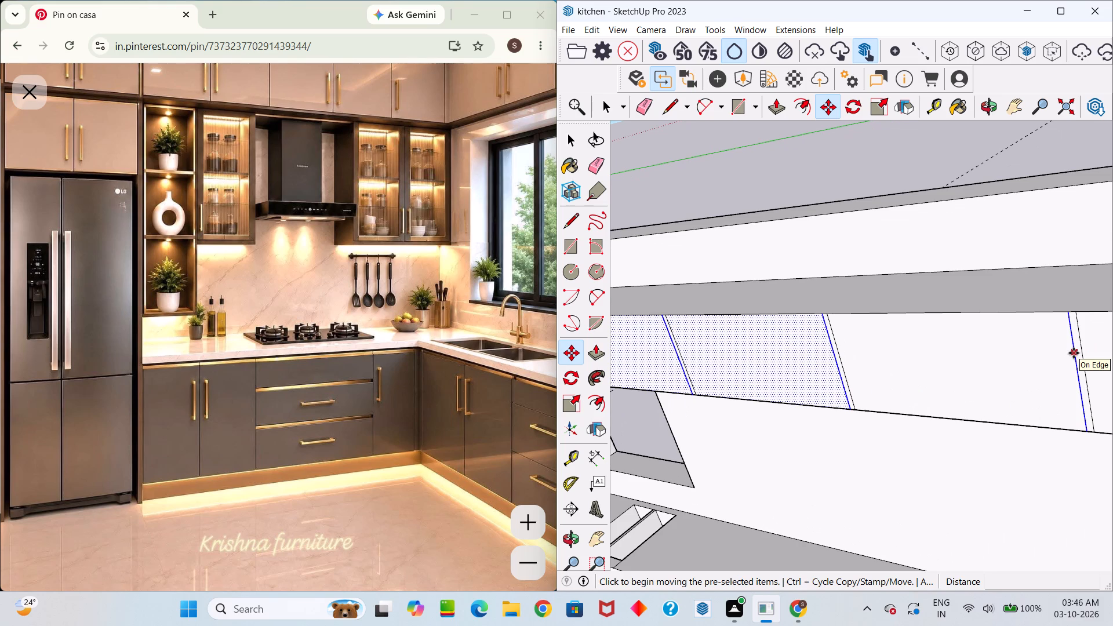
click(1072, 353)
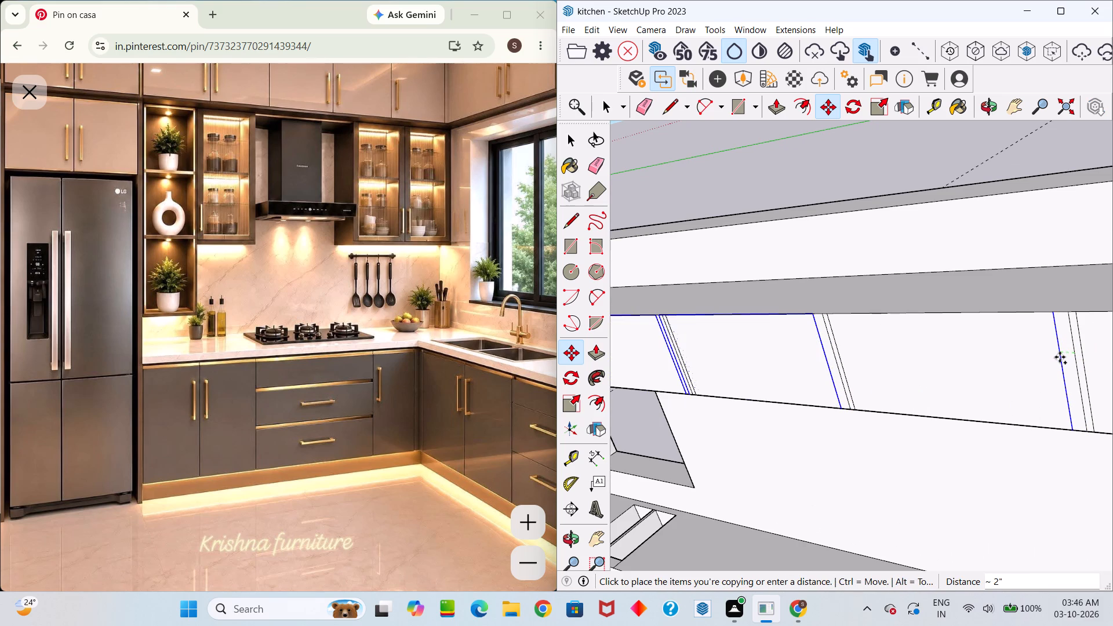
key(1)
key(Return)
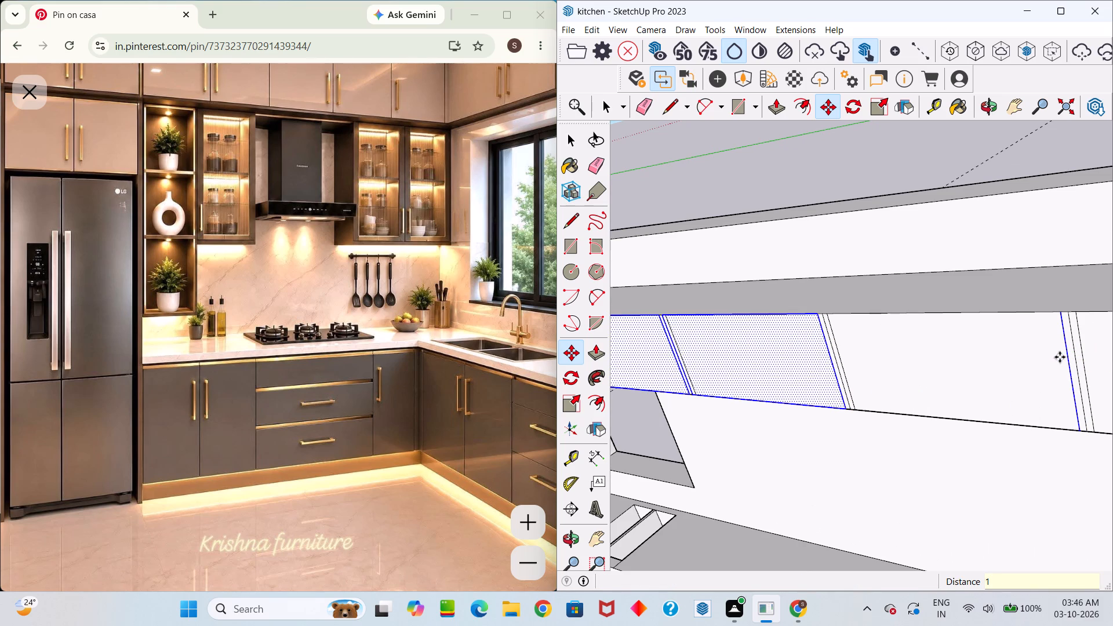
Erase the middle line from each of the window wall's four tripled upper cabinet dividers.
key(space)
scroll(910, 387, down, 5)
click(900, 225)
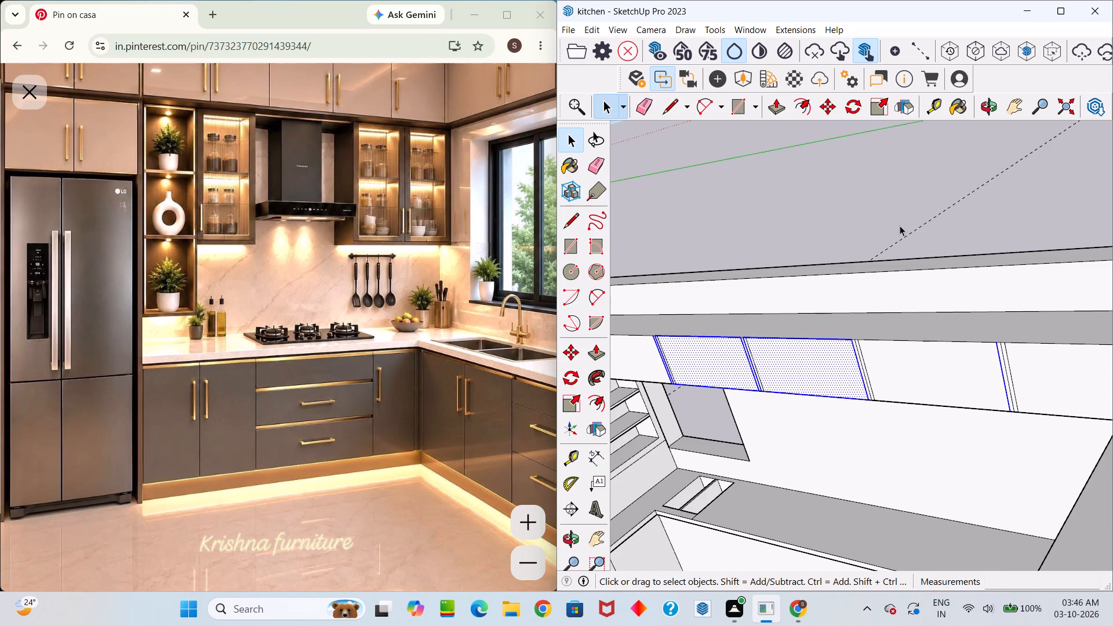
scroll(848, 329, up, 6)
middle_drag(848, 348, 922, 289)
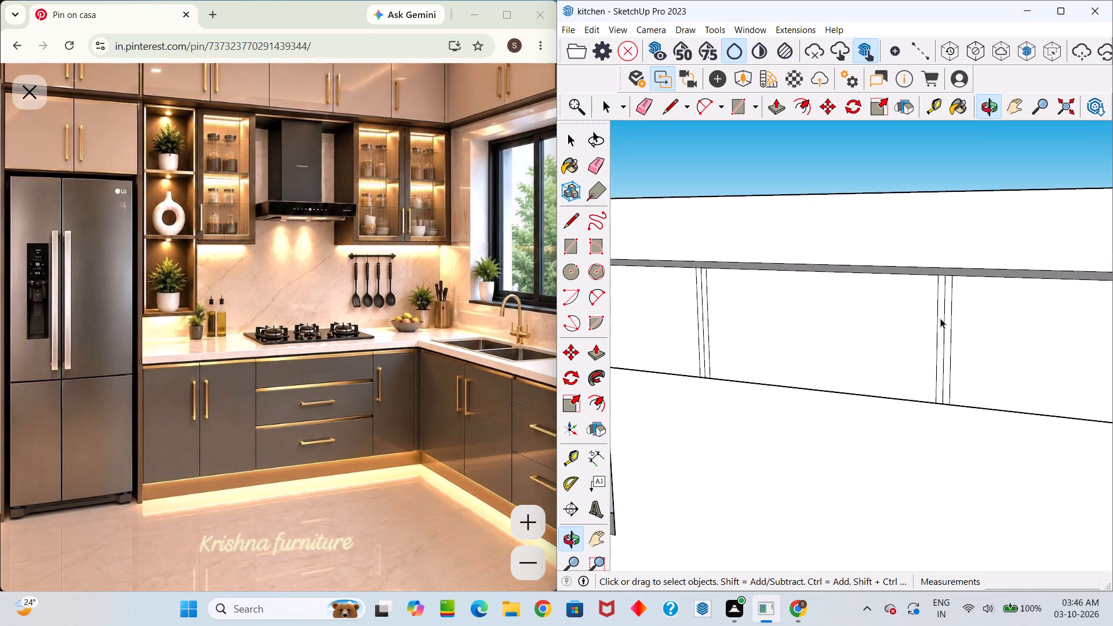
scroll(941, 318, up, 5)
key(e)
click(944, 319)
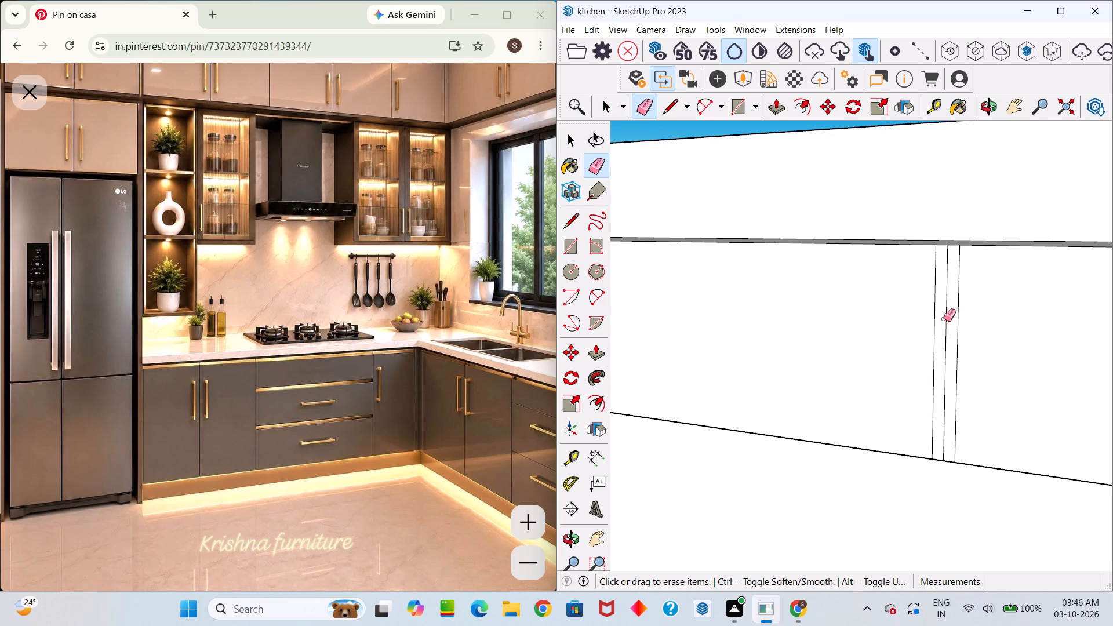
click(945, 323)
scroll(933, 336, down, 13)
scroll(794, 309, up, 4)
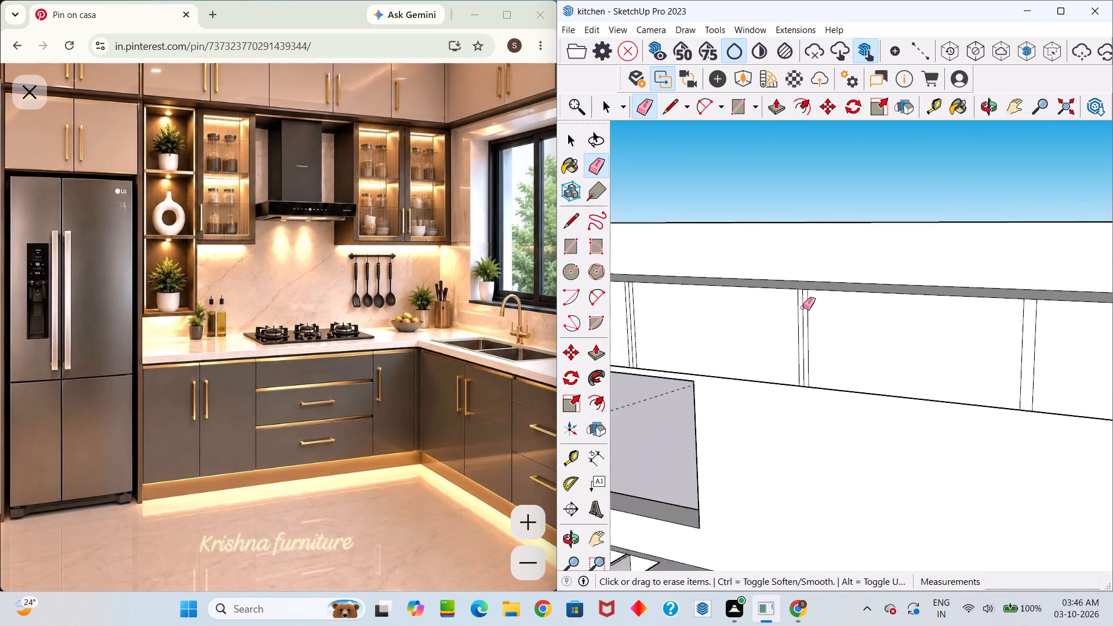
scroll(803, 307, up, 8)
click(803, 310)
scroll(807, 323, down, 14)
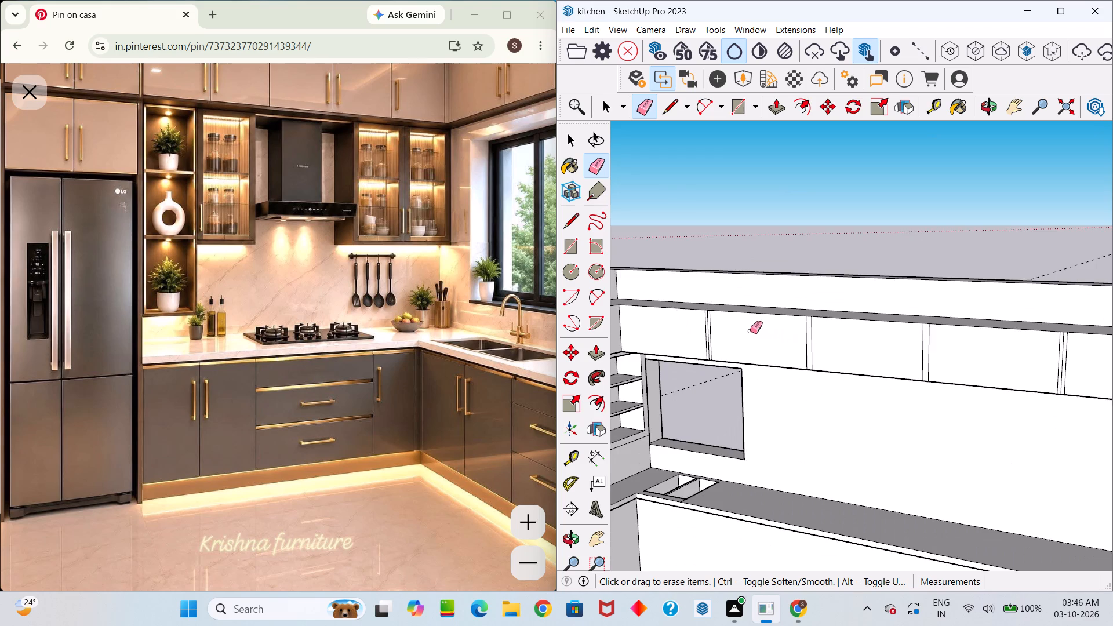
scroll(744, 329, up, 16)
click(667, 318)
click(675, 325)
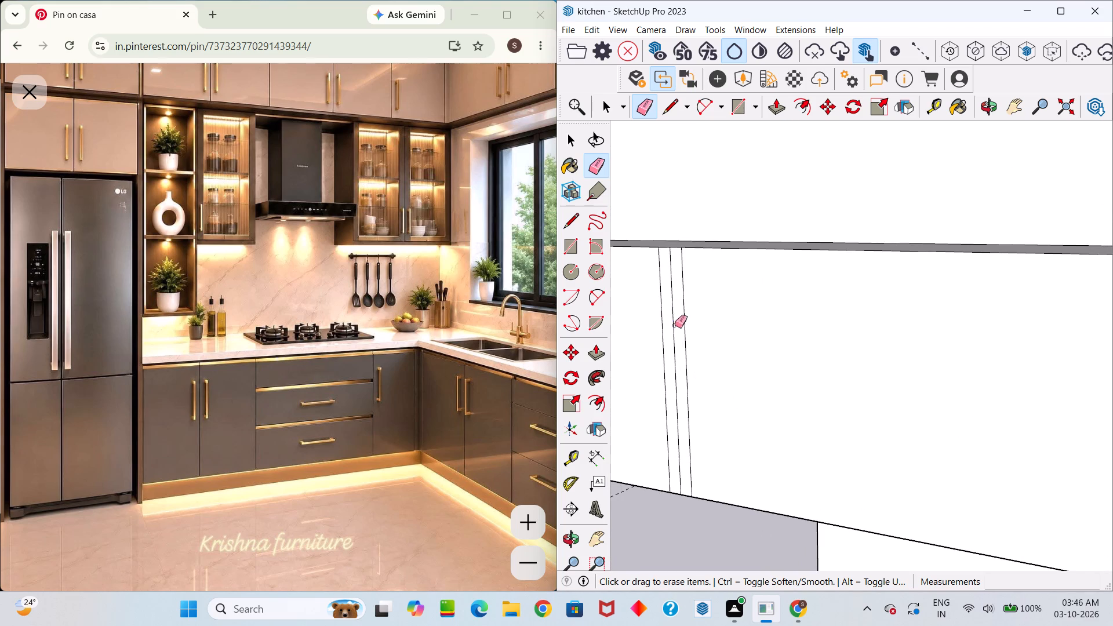
scroll(674, 323, down, 20)
scroll(674, 323, down, 3)
scroll(854, 337, up, 5)
middle_drag(860, 345, 859, 345)
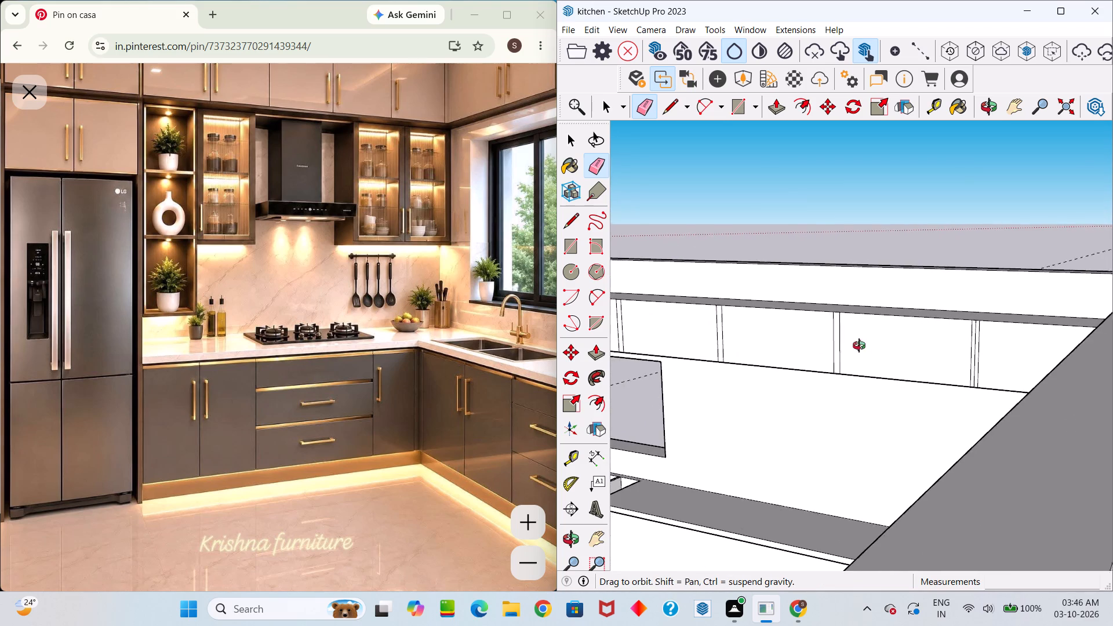
middle_drag(859, 345, 947, 364)
scroll(1009, 342, up, 9)
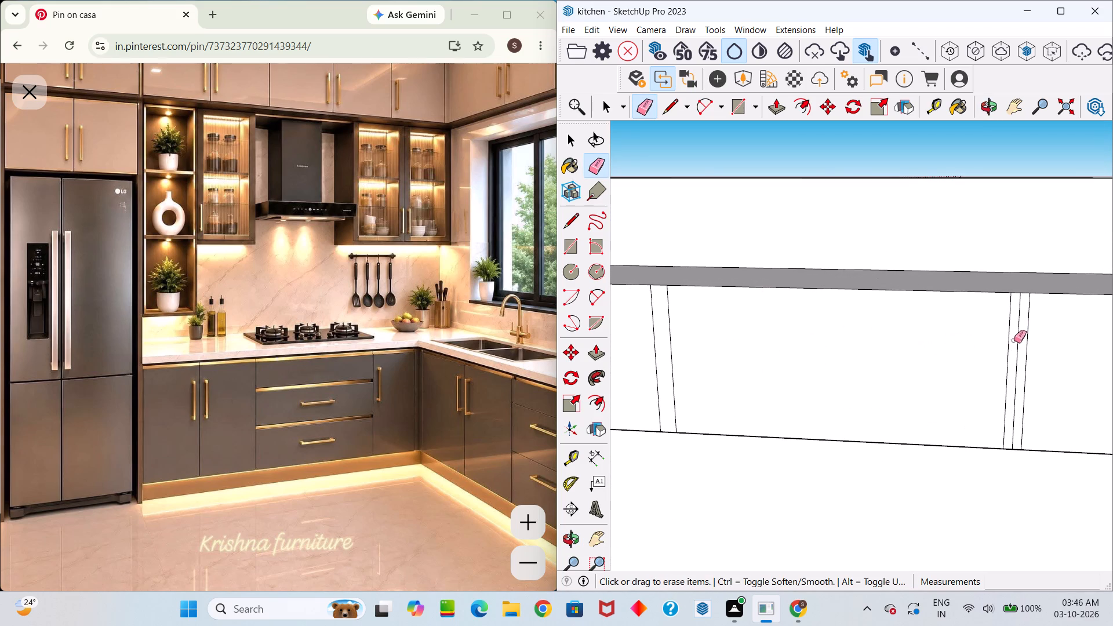
click(1015, 340)
scroll(1021, 344, down, 19)
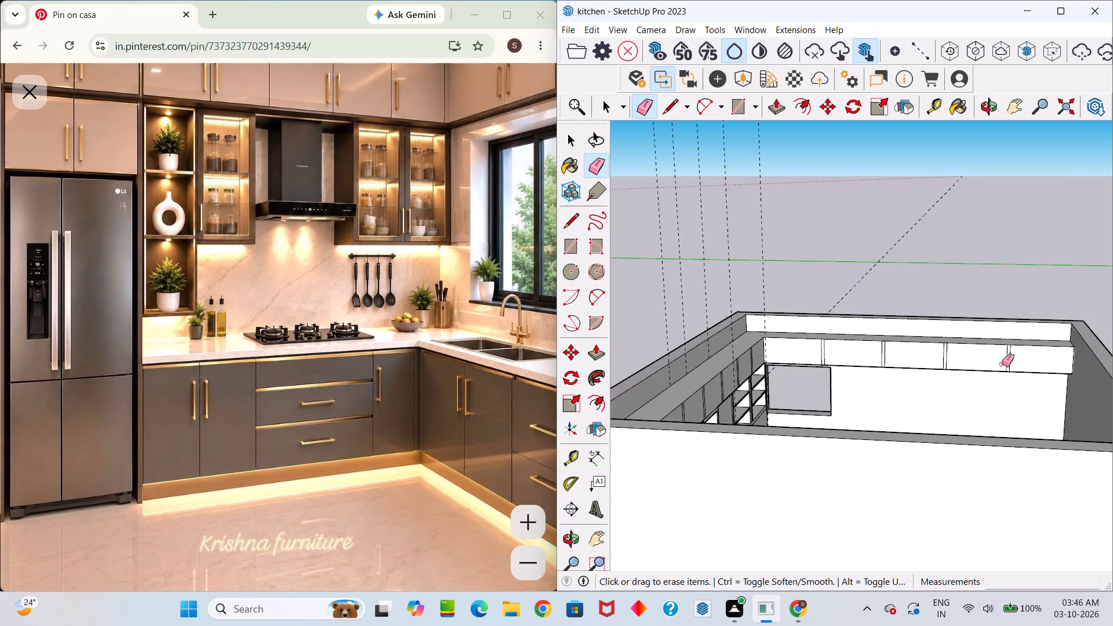
Push/Pull the hob wall's two upper divider strips on either side of the door above the open shelves by 0.4".
middle_drag(1001, 366, 616, 385)
scroll(682, 350, up, 6)
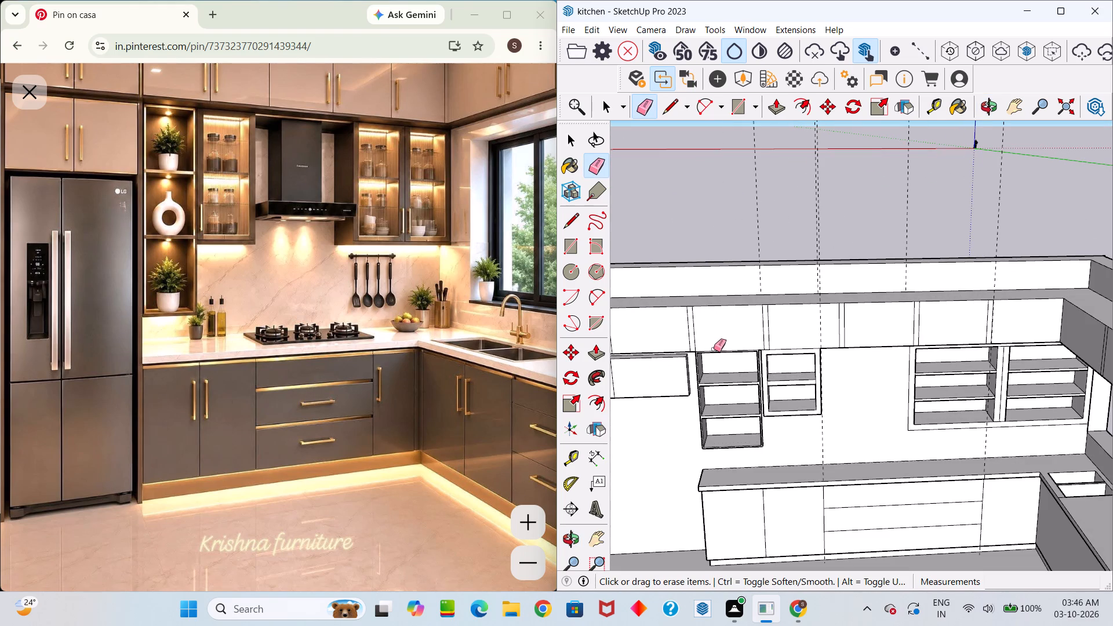
key(p)
scroll(701, 328, up, 6)
scroll(653, 312, up, 4)
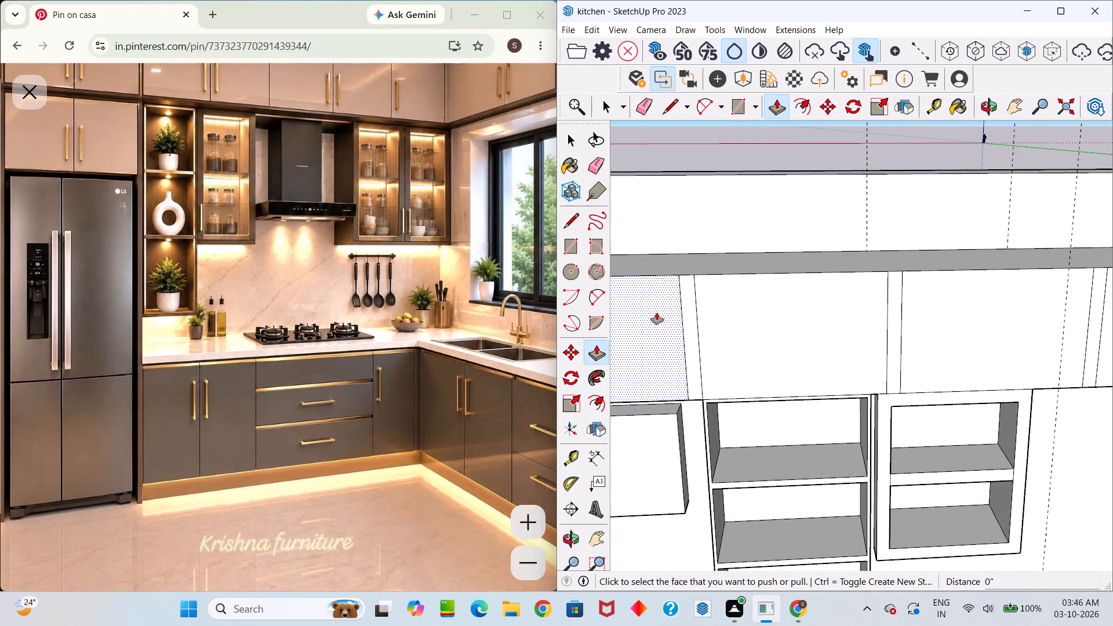
click(688, 310)
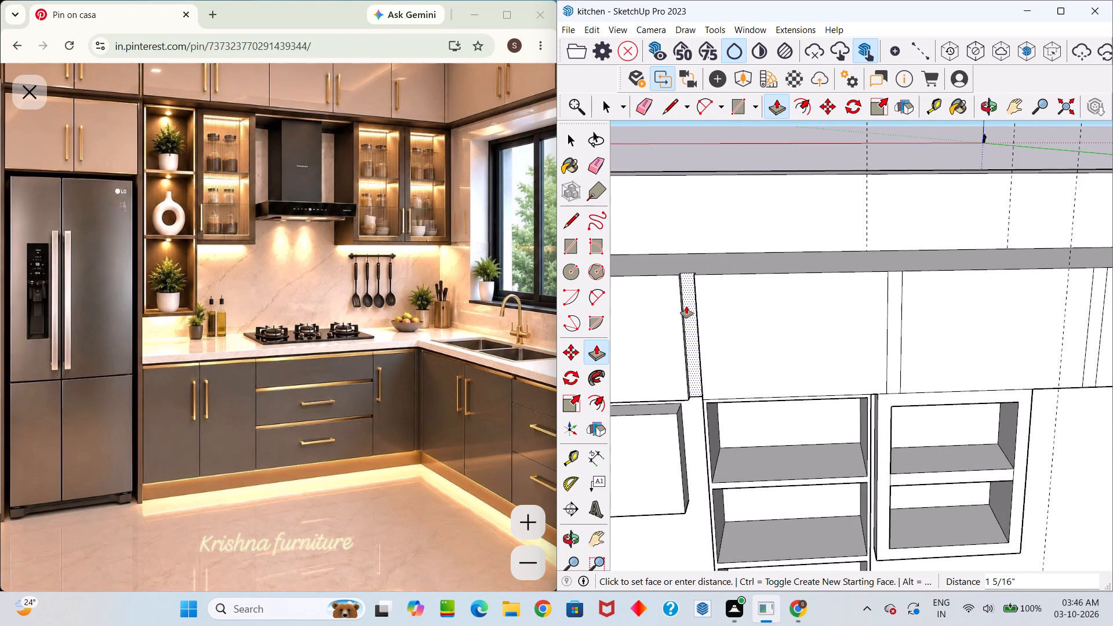
text(0.4)
key(Return)
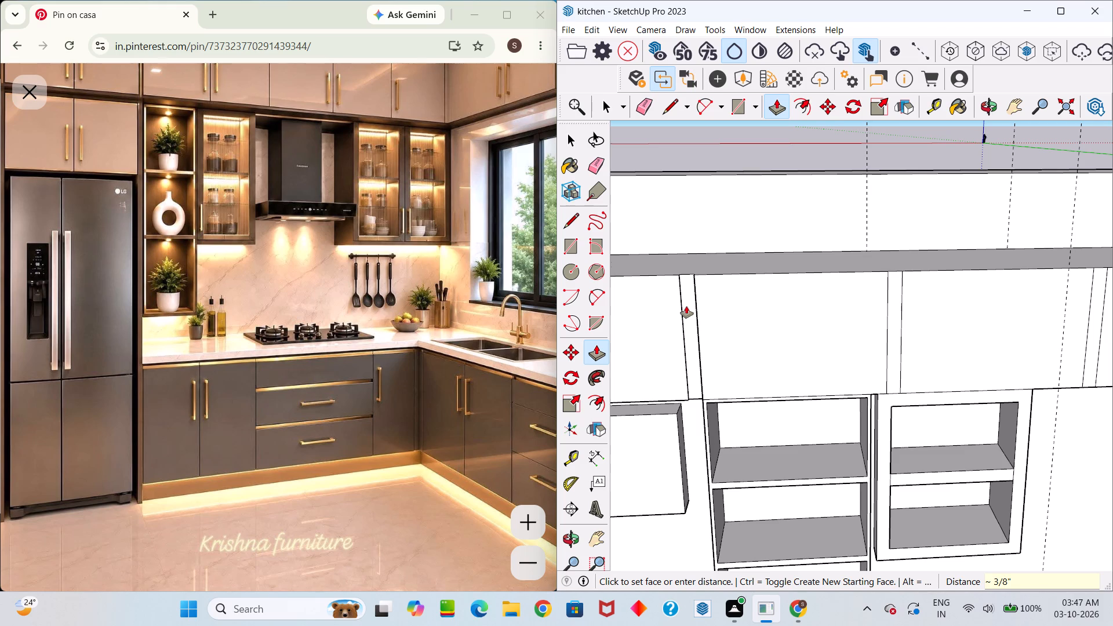
scroll(699, 281, up, 5)
scroll(953, 351, up, 2)
double_click(1047, 347)
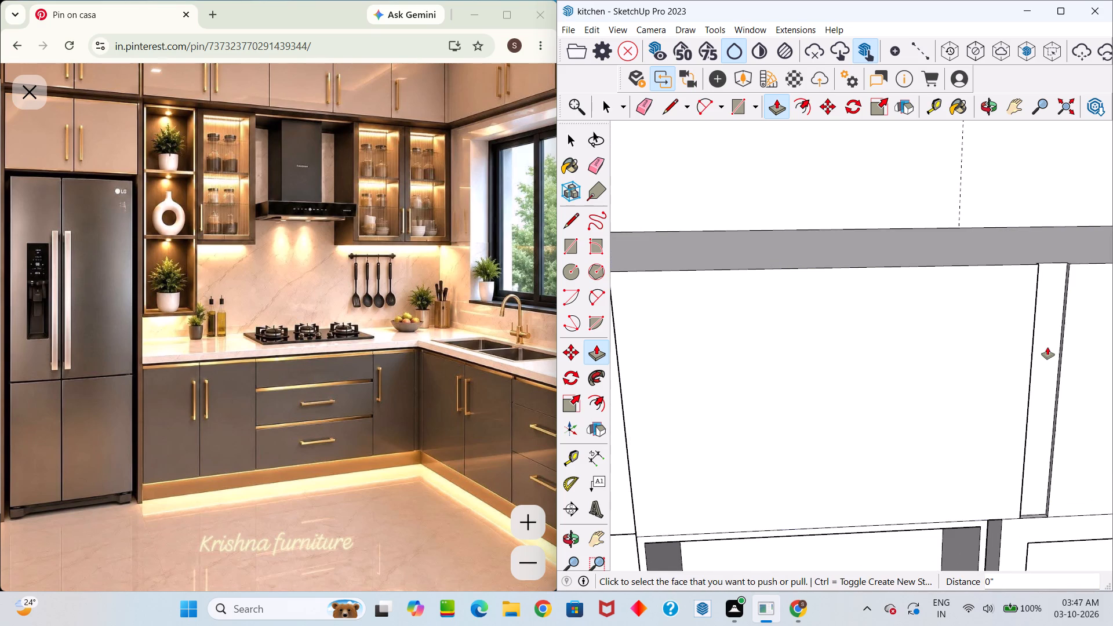
Copy the centre door lines of both stacked cabinets above the fridge space 1" toward the open shelves.
scroll(1042, 348, down, 18)
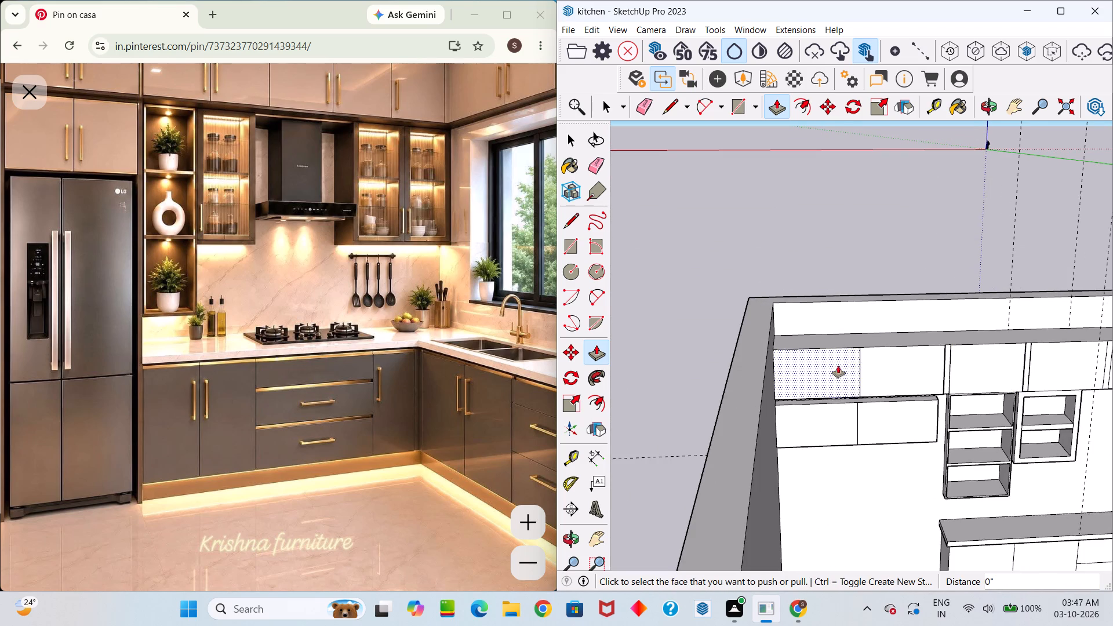
scroll(846, 361, up, 6)
scroll(857, 379, down, 4)
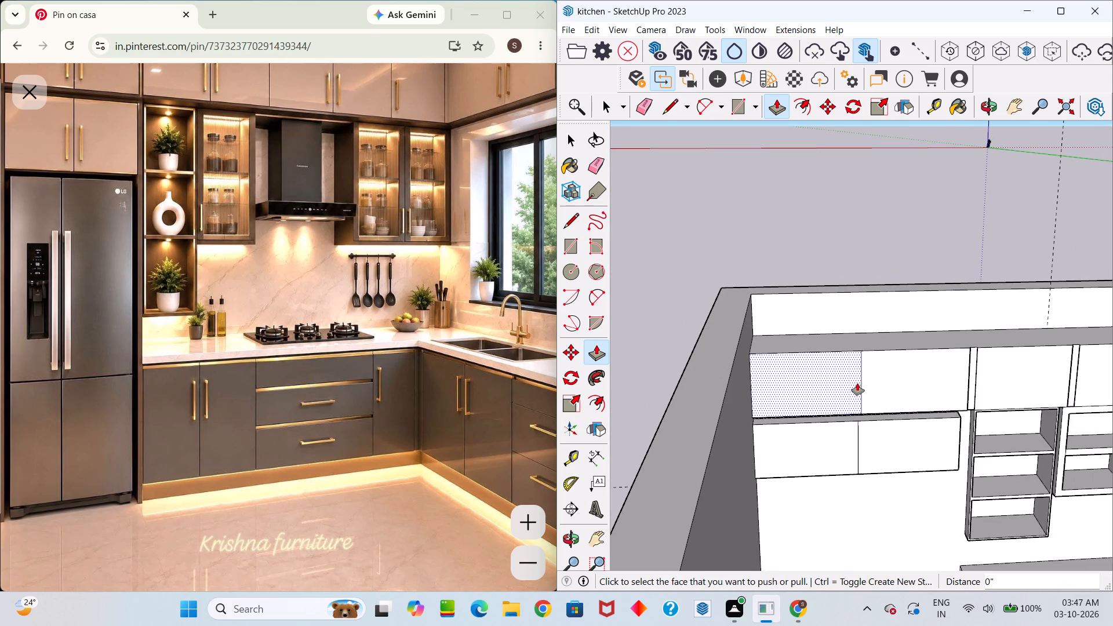
middle_drag(878, 377, 846, 337)
key(space)
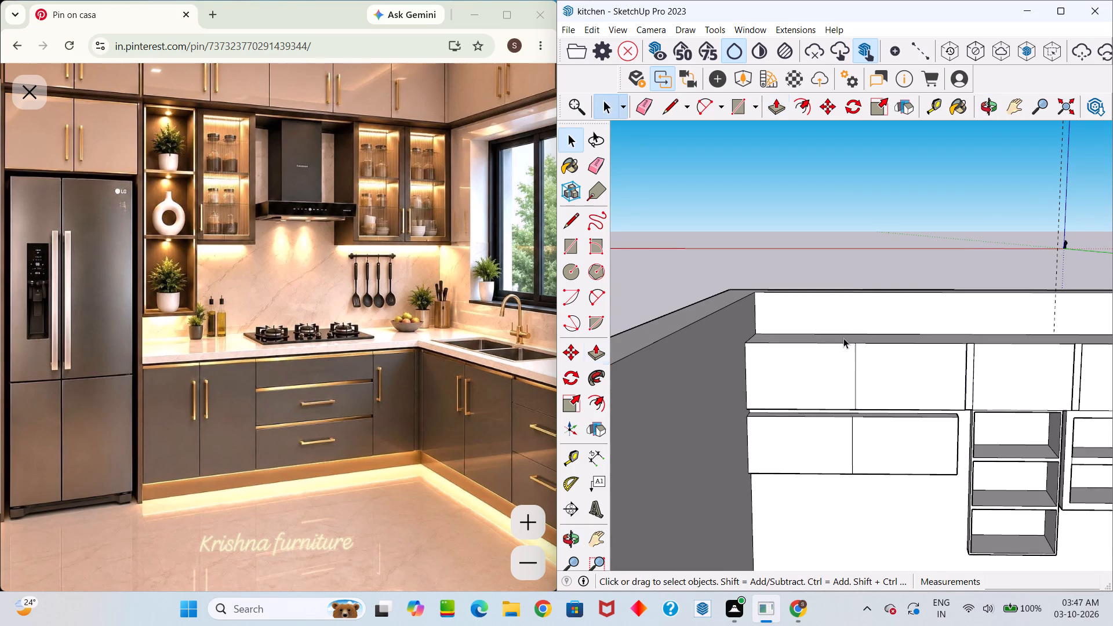
scroll(865, 398, up, 5)
click(847, 373)
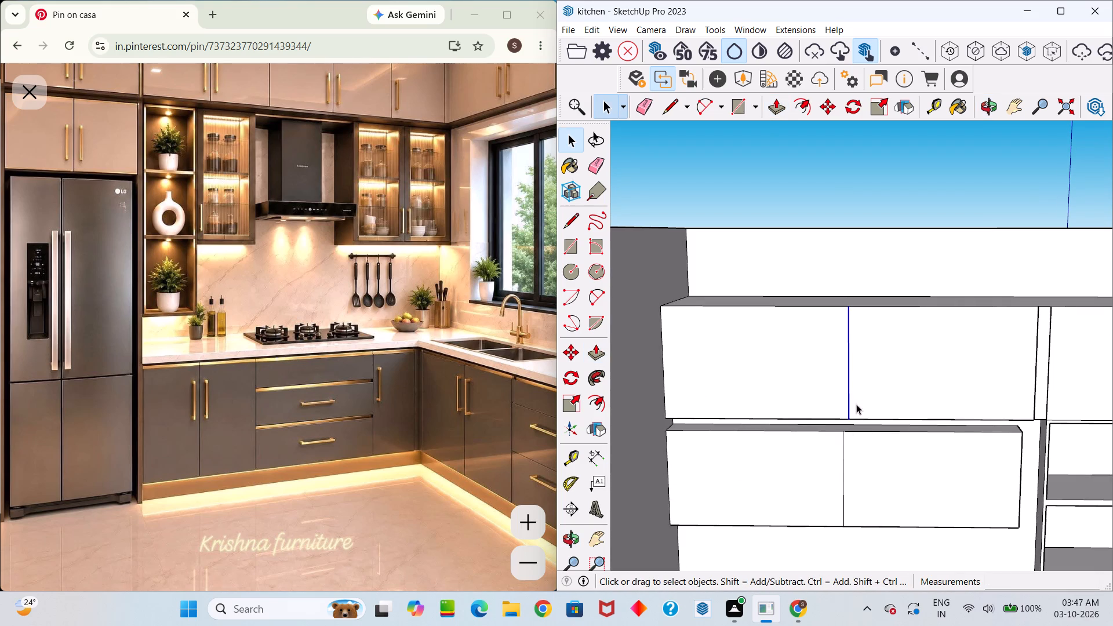
ctrl+click(844, 485)
key(m)
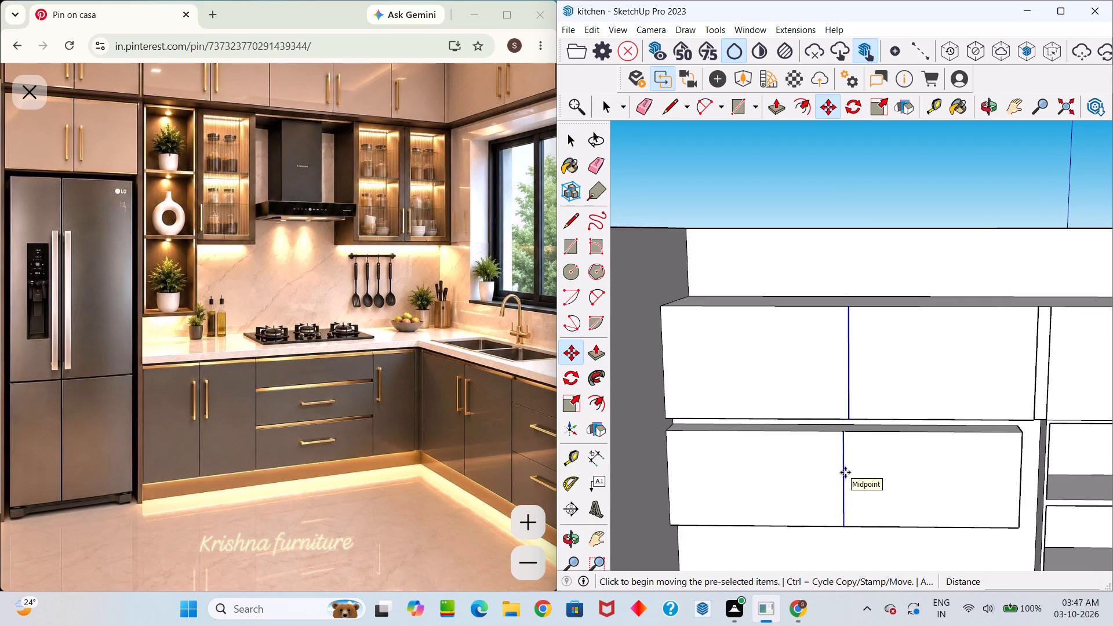
click(845, 472)
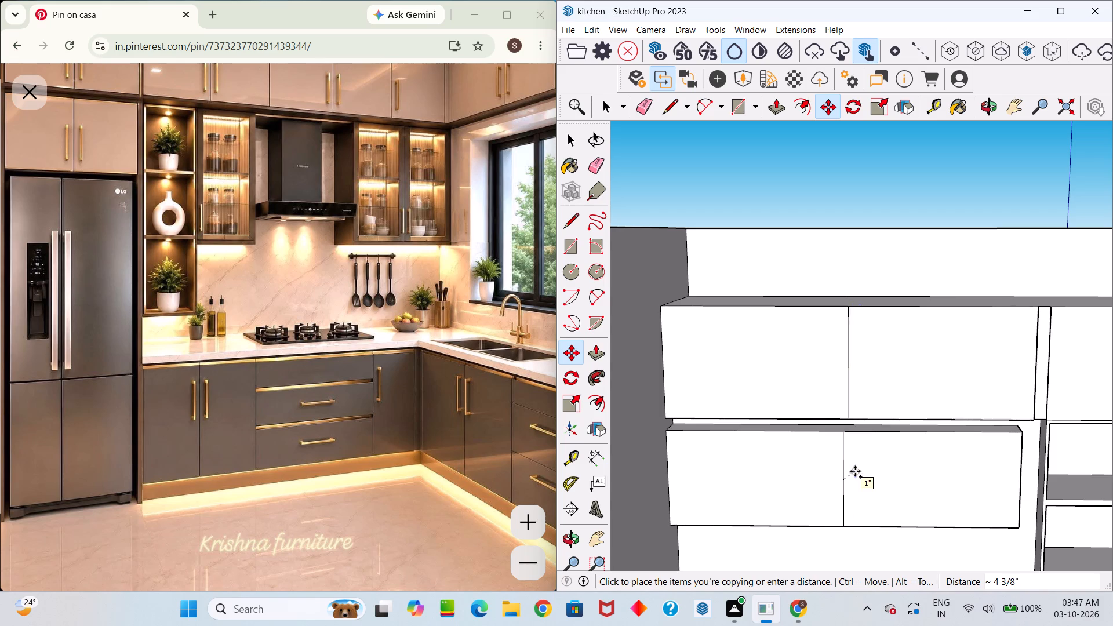
key(1)
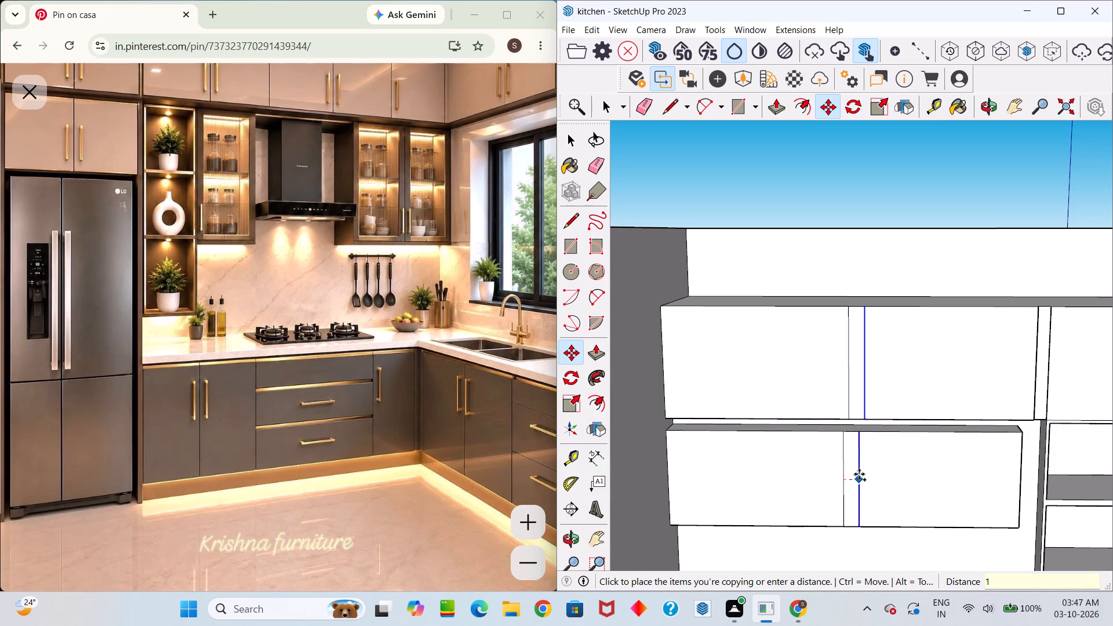
key(Return)
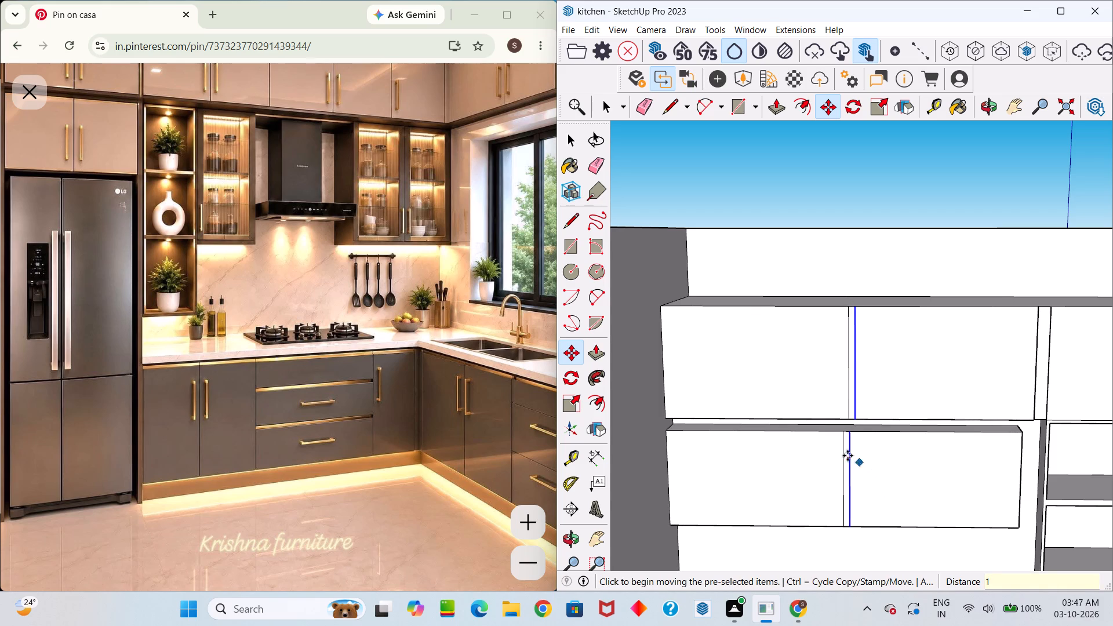
Copy the new lines on both cabinets above the fridge space 2" back, away from the open shelves.
click(856, 362)
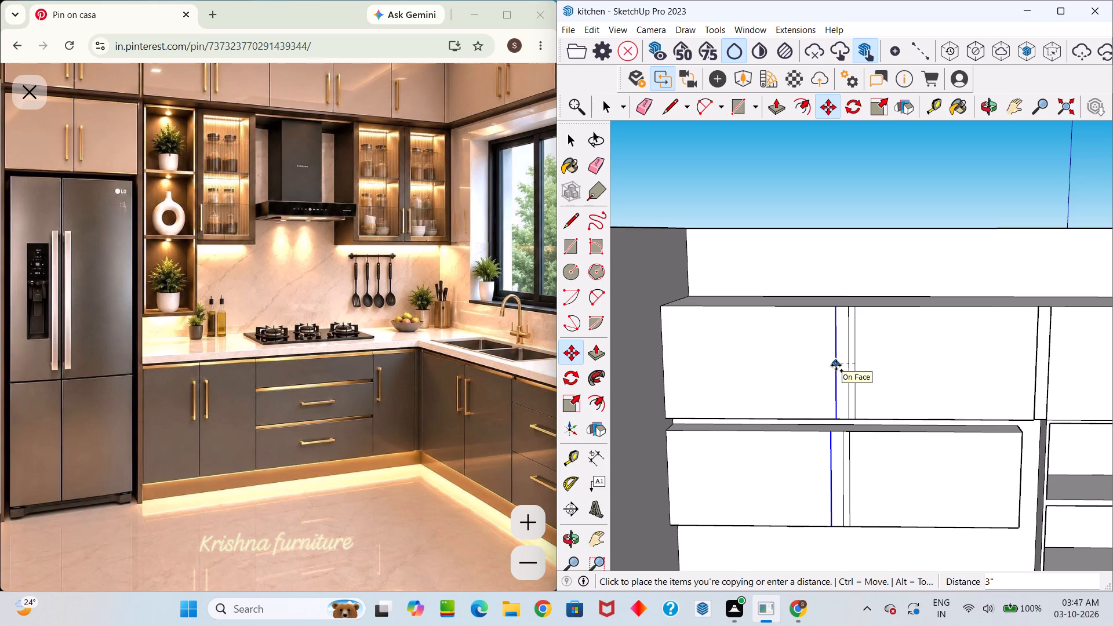
key(2)
key(Return)
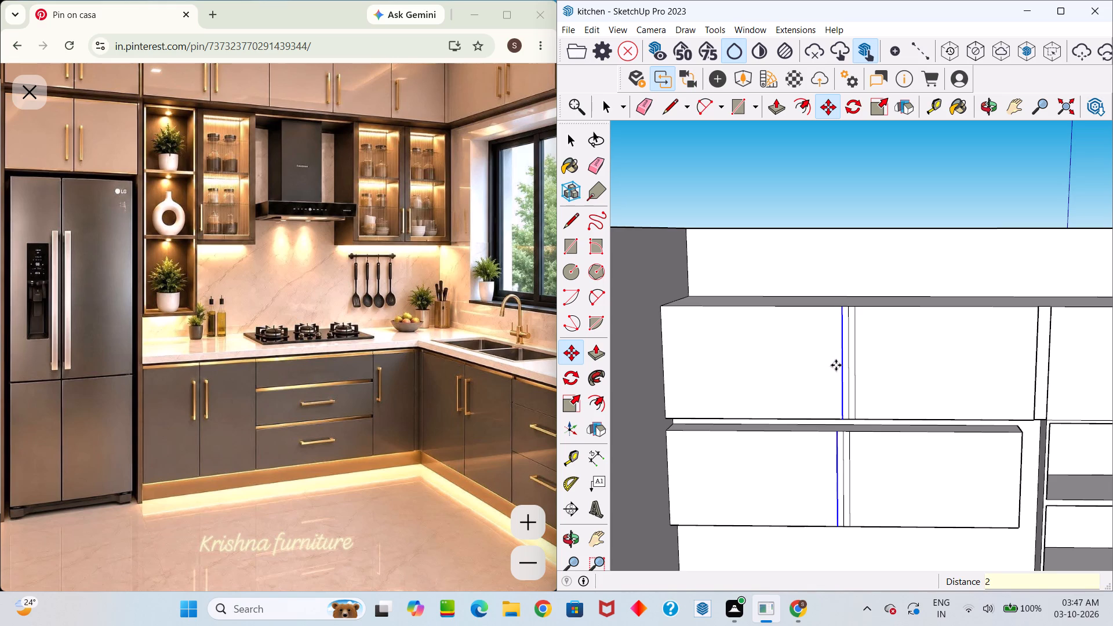
Delete the original centre line between the paired lines on both stacked cabinets above the fridge space.
key(space)
scroll(842, 364, up, 6)
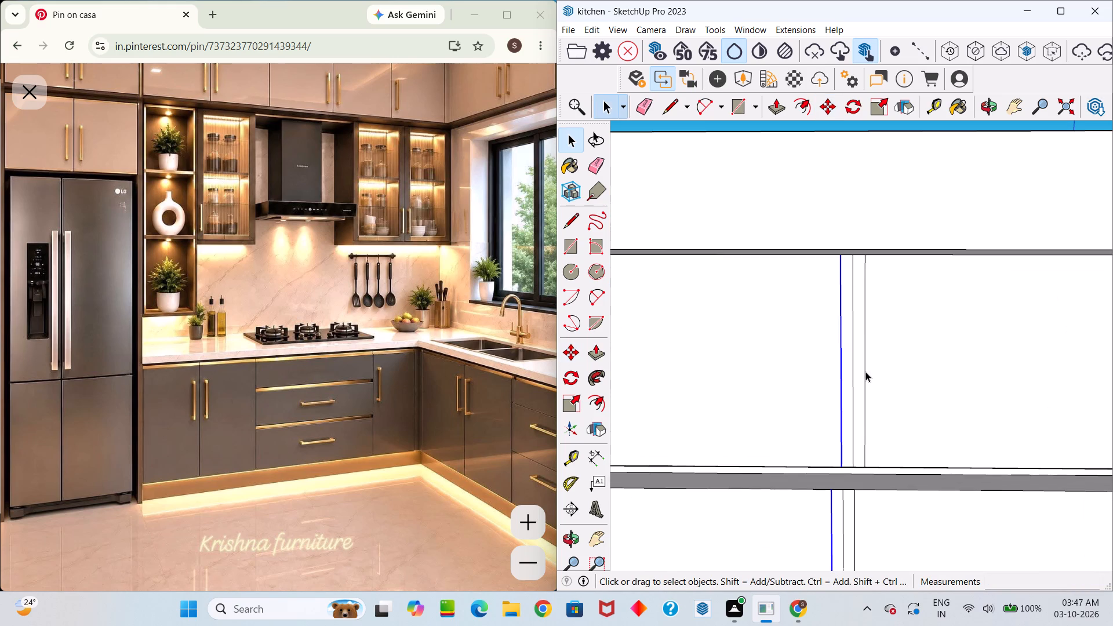
key(e)
key(space)
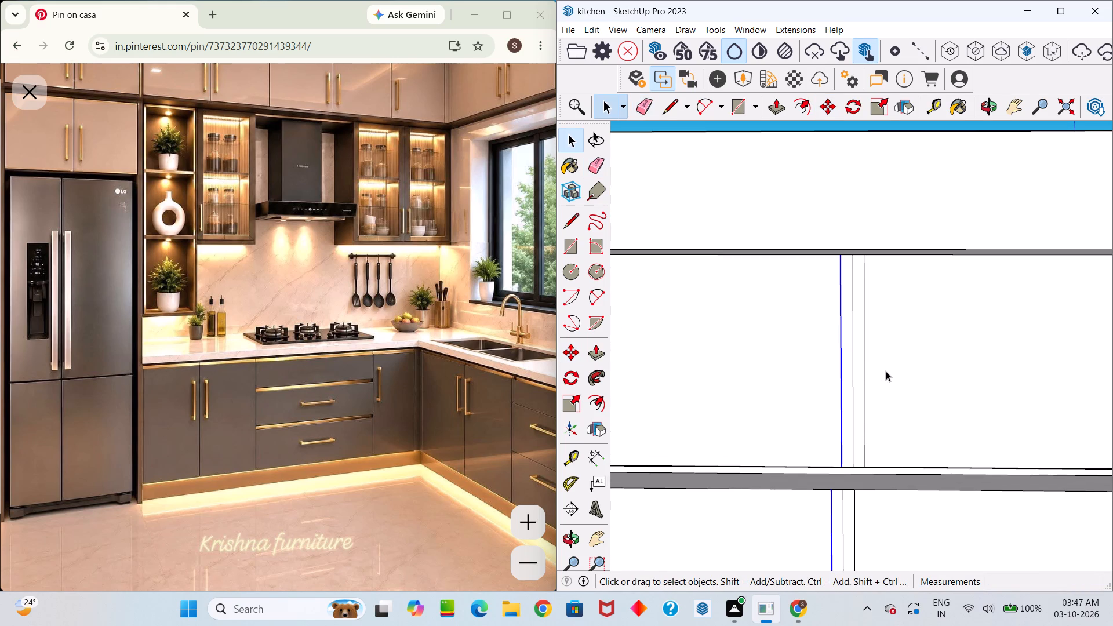
click(889, 370)
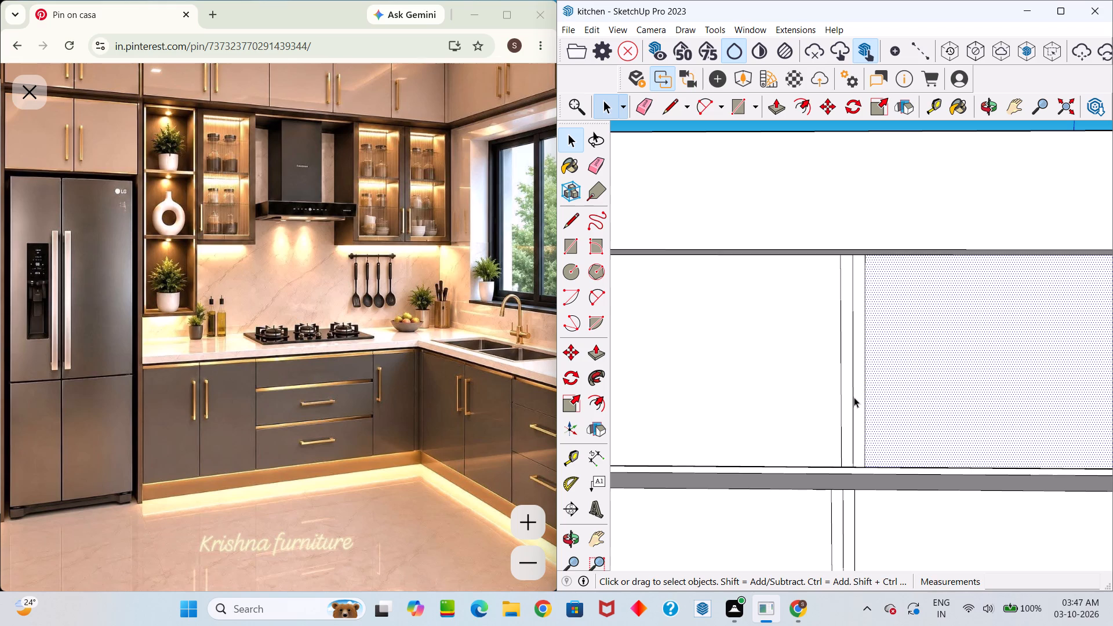
click(852, 405)
scroll(850, 456, down, 5)
scroll(840, 501, up, 3)
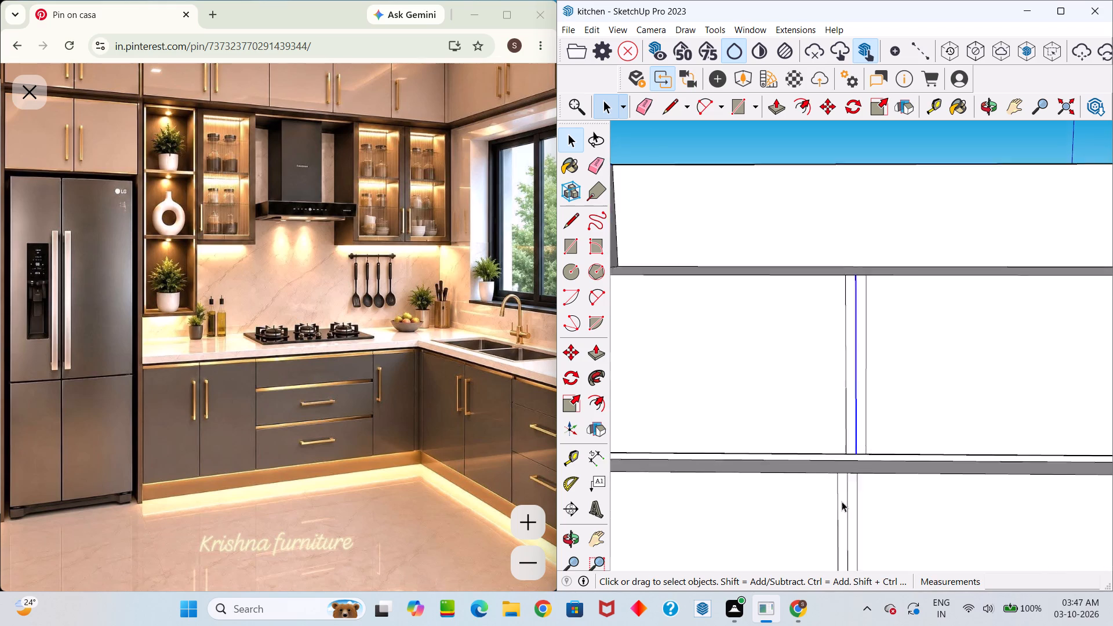
scroll(842, 501, up, 5)
ctrl+click(850, 496)
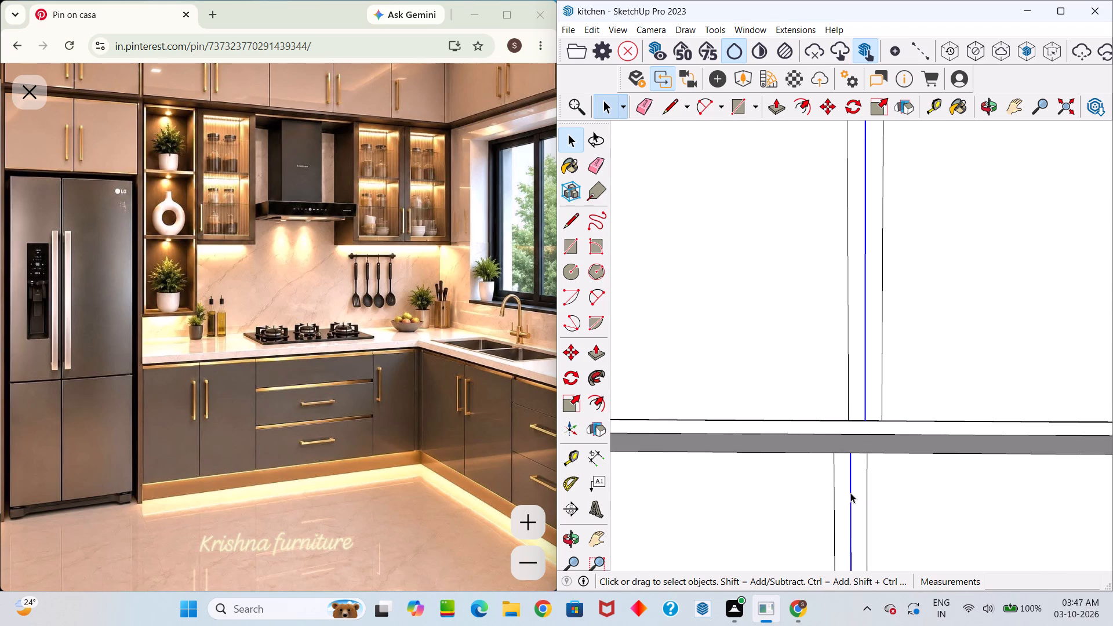
key(Delete)
Repeat the same Push/Pull depth on the centre divider strips of both stacked cabinets above the fridge space.
scroll(853, 489, down, 13)
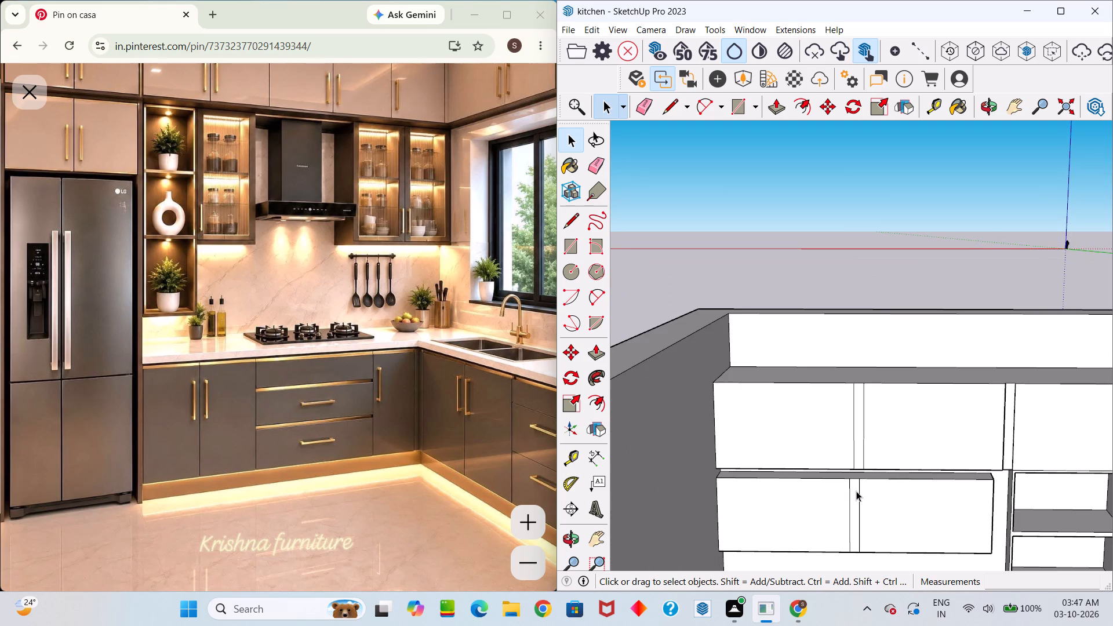
key(p)
scroll(854, 417, up, 4)
double_click(860, 409)
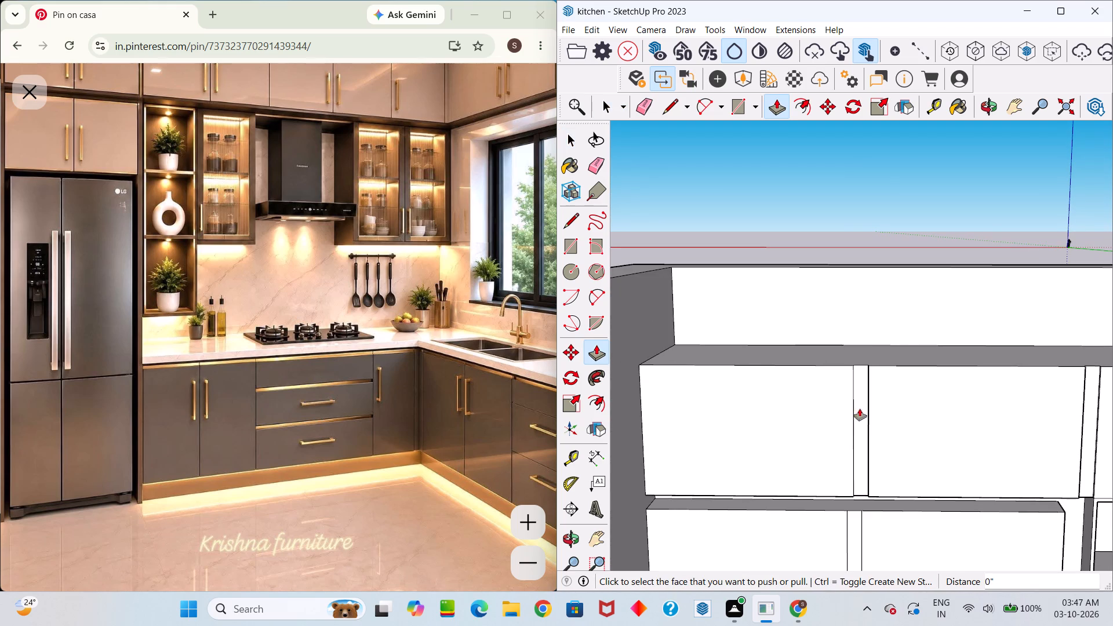
double_click(856, 521)
Examine the divider strips along the hob wall's upper cabinets up close and from above.
scroll(861, 490, down, 13)
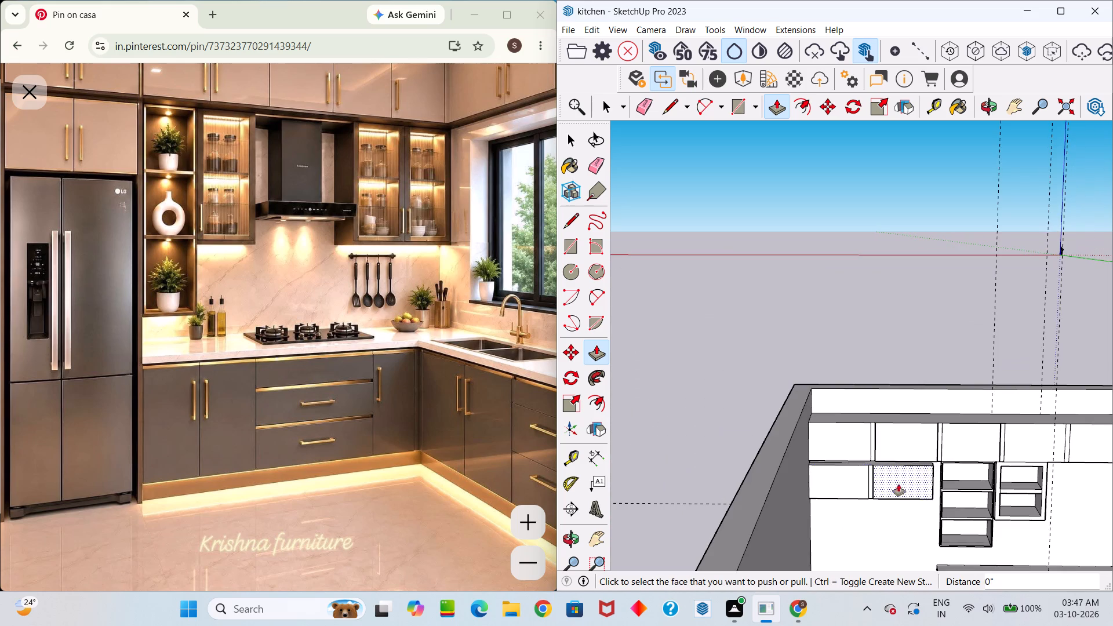
scroll(950, 453, up, 11)
scroll(908, 417, up, 5)
middle_drag(904, 420, 903, 520)
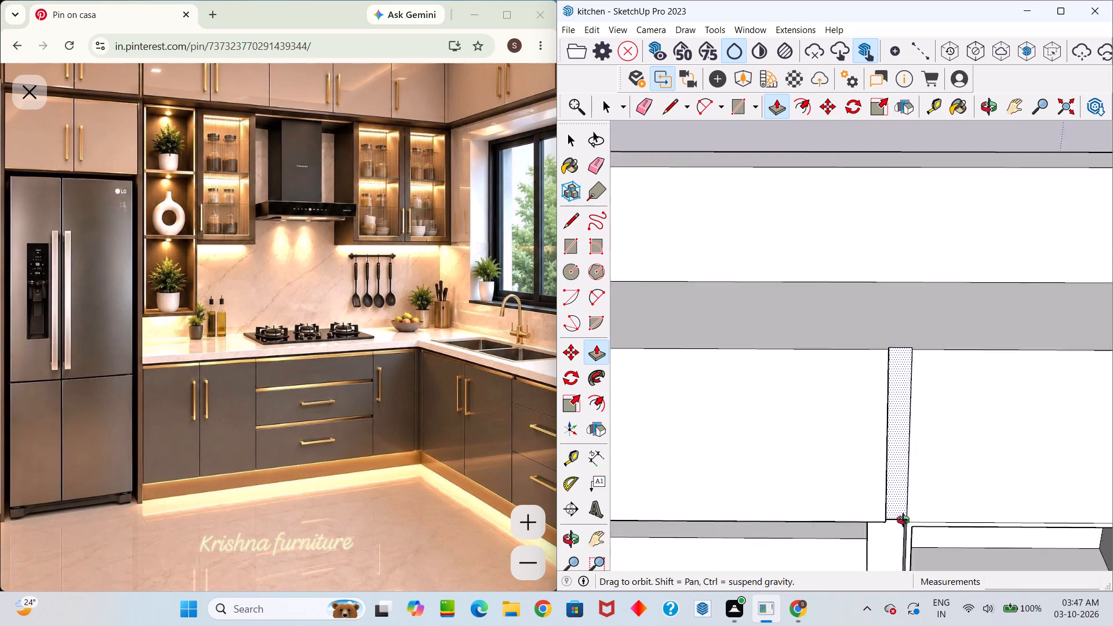
middle_drag(903, 520, 899, 553)
scroll(906, 457, down, 11)
middle_drag(1042, 413, 1007, 526)
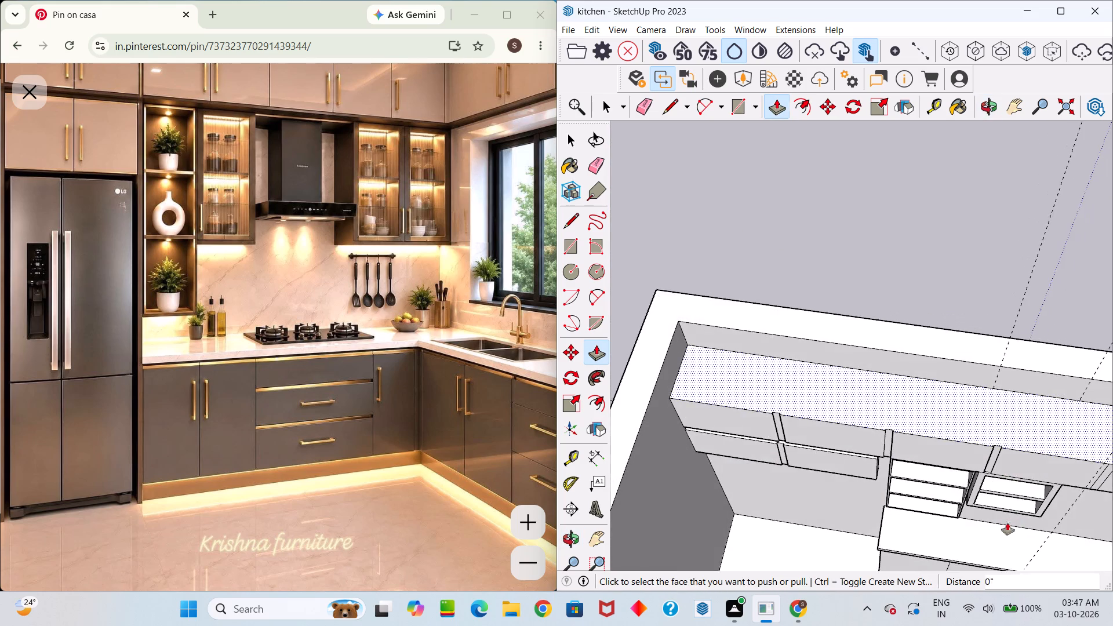
Repeat the same Push/Pull depth on the three remaining flat divider strips of the hob wall's top cabinets, above the glass cabinets.
scroll(1005, 460, down, 8)
middle_drag(1017, 440, 910, 401)
scroll(961, 526, up, 10)
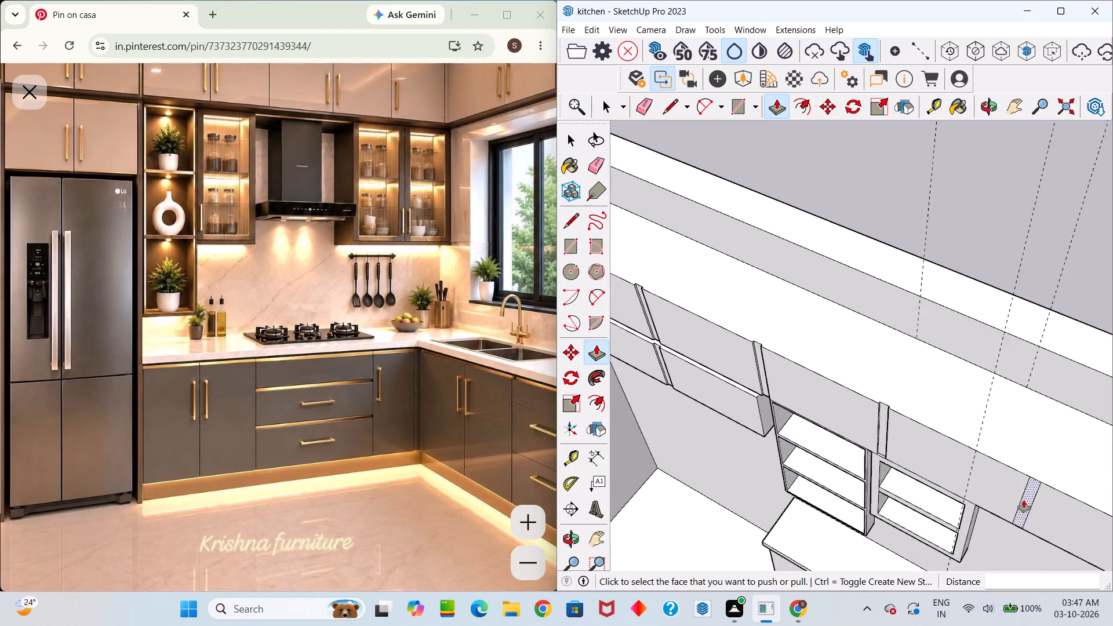
scroll(1024, 500, up, 7)
double_click(1037, 482)
scroll(1041, 473, down, 6)
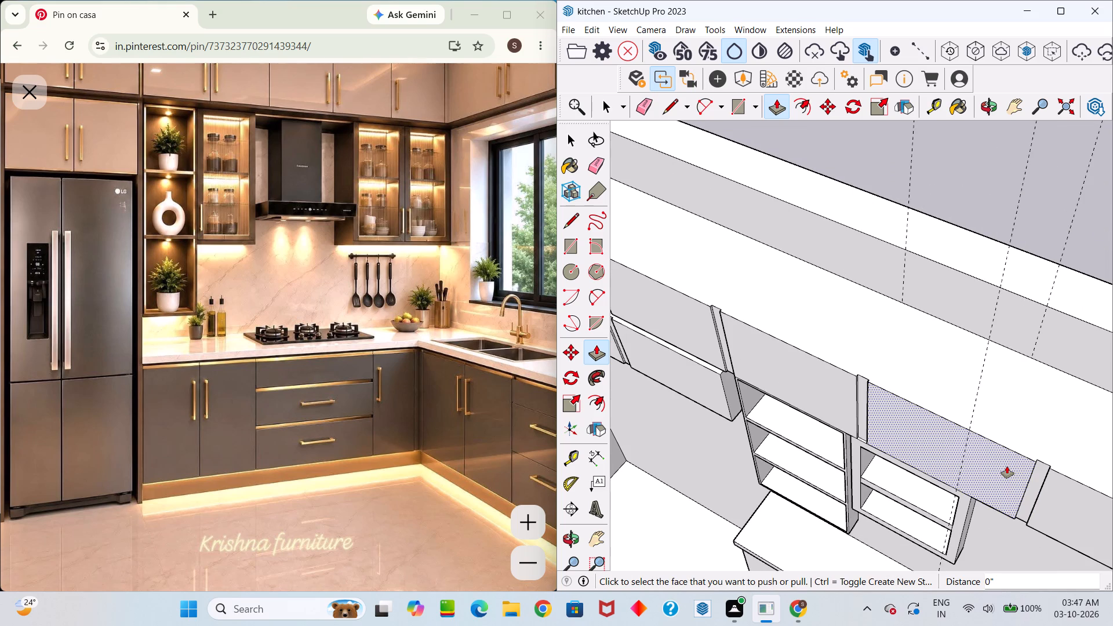
middle_drag(1004, 468, 736, 349)
drag(997, 465, 719, 339)
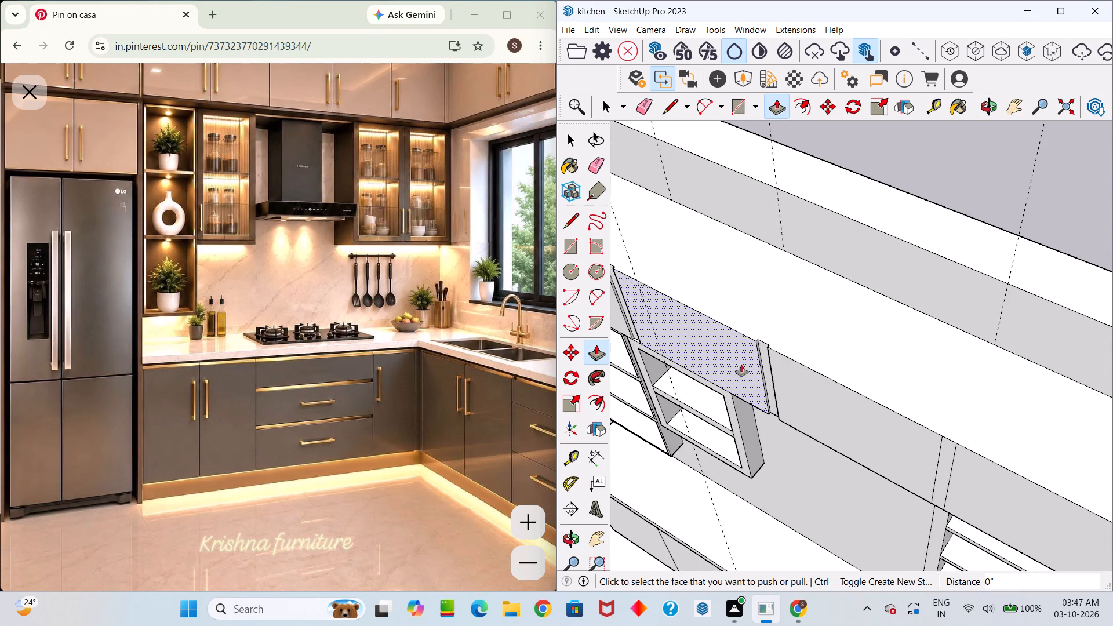
scroll(743, 362, down, 3)
middle_drag(729, 378, 813, 276)
scroll(808, 352, down, 9)
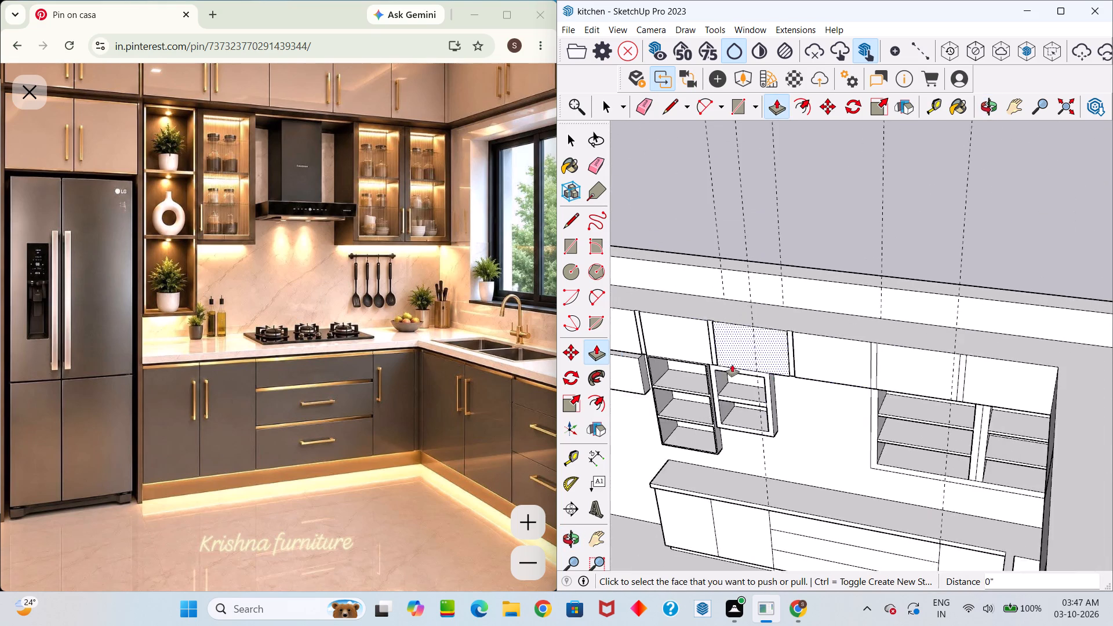
scroll(732, 365, down, 3)
scroll(868, 388, up, 15)
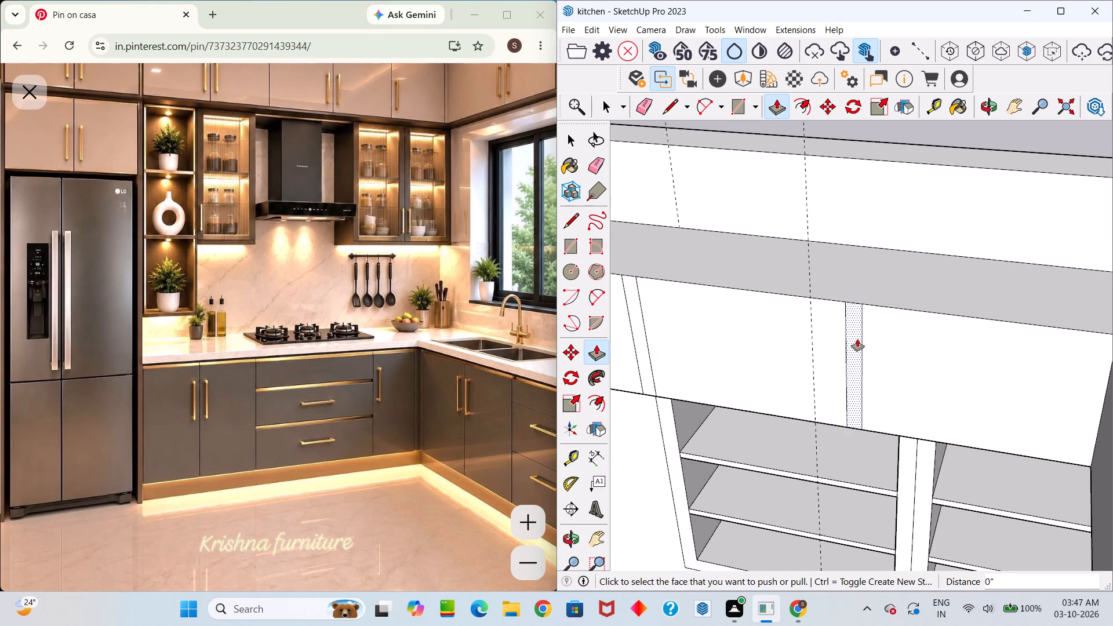
double_click(857, 339)
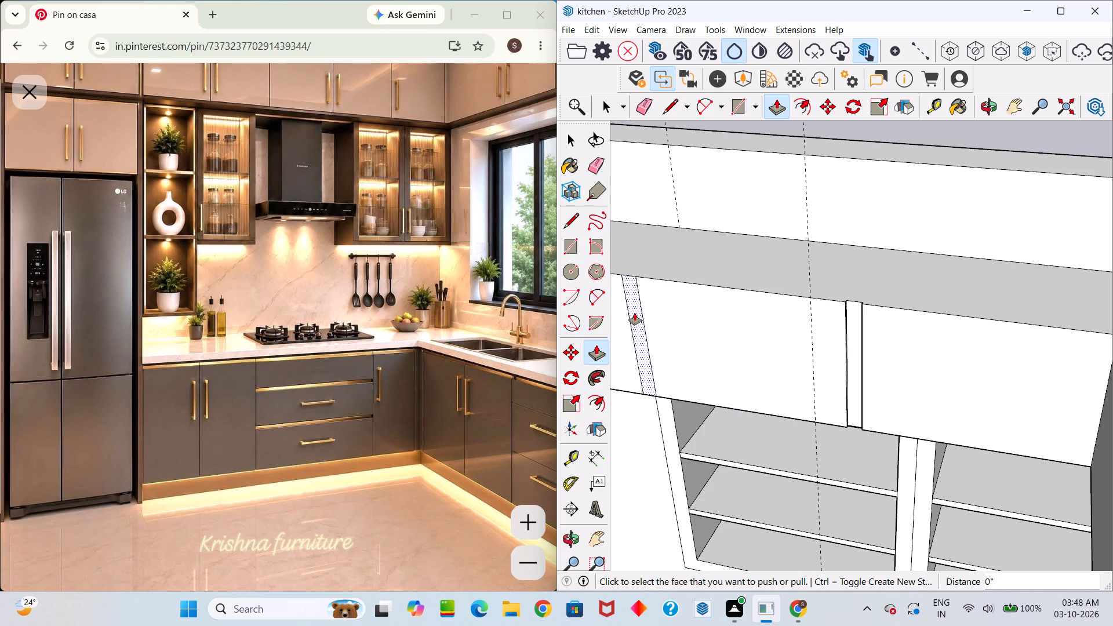
double_click(638, 310)
Repeat the same Push/Pull depth on the three divider strips of the upper cabinets along the window wall.
scroll(653, 331, down, 11)
middle_drag(662, 377, 899, 430)
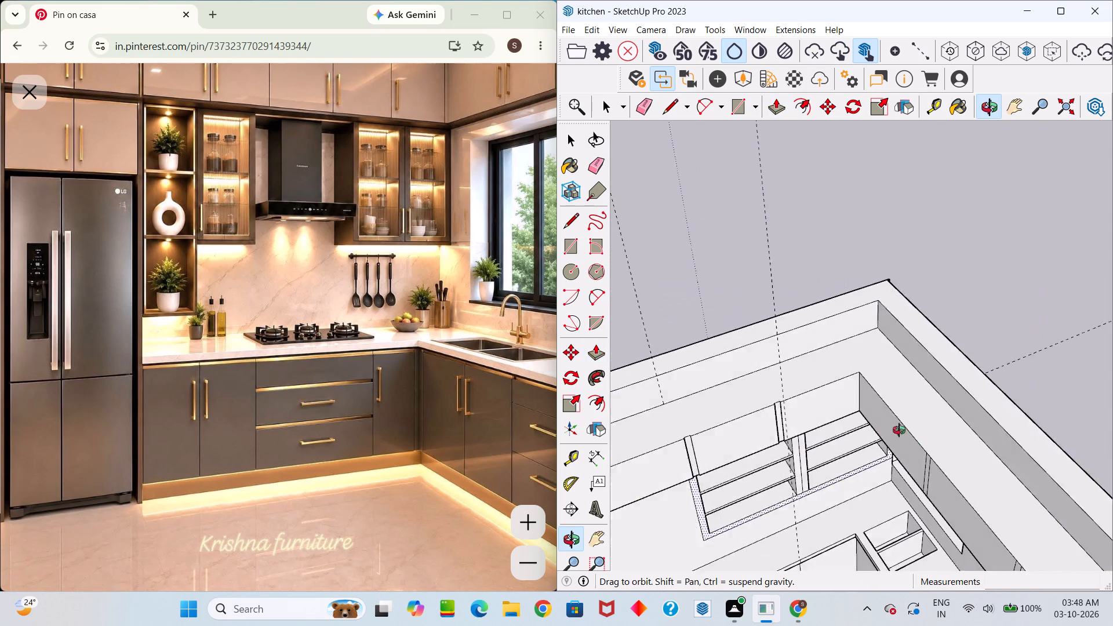
middle_drag(899, 430, 997, 378)
scroll(998, 379, down, 1)
scroll(1019, 416, up, 5)
double_click(985, 392)
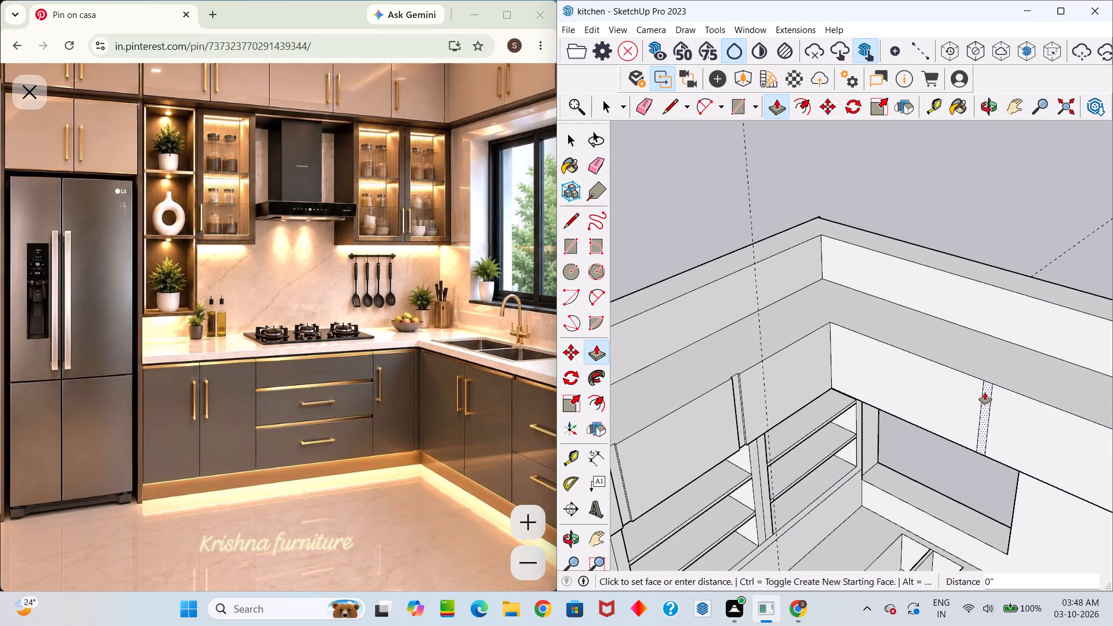
middle_drag(934, 377, 391, 236)
drag(925, 377, 391, 236)
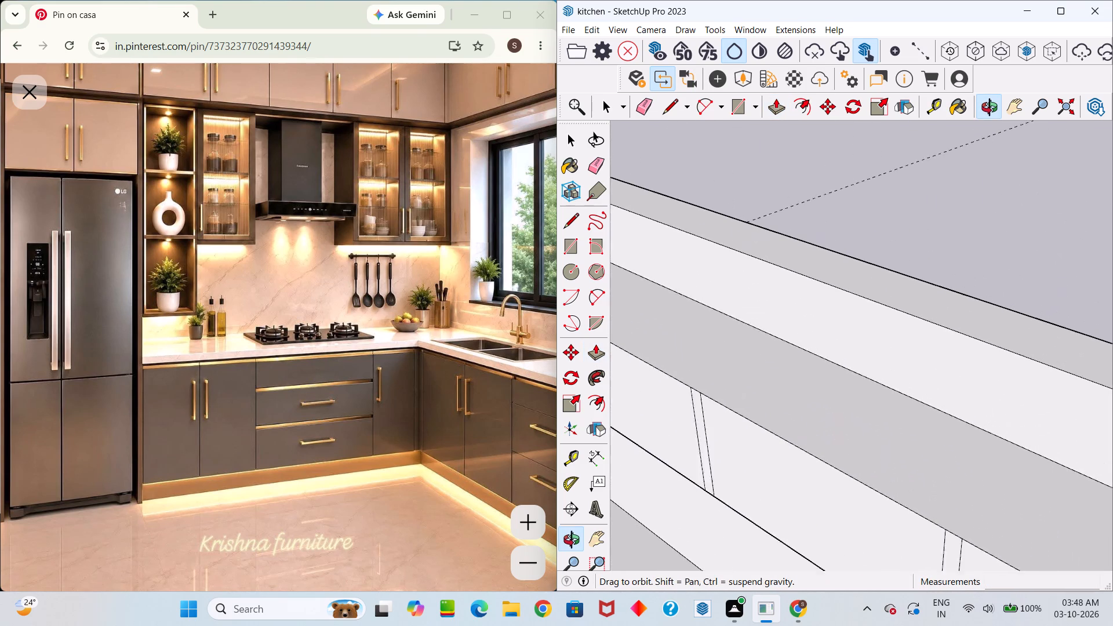
drag(391, 236, 379, 228)
middle_drag(391, 236, 379, 228)
middle_drag(686, 416, 814, 363)
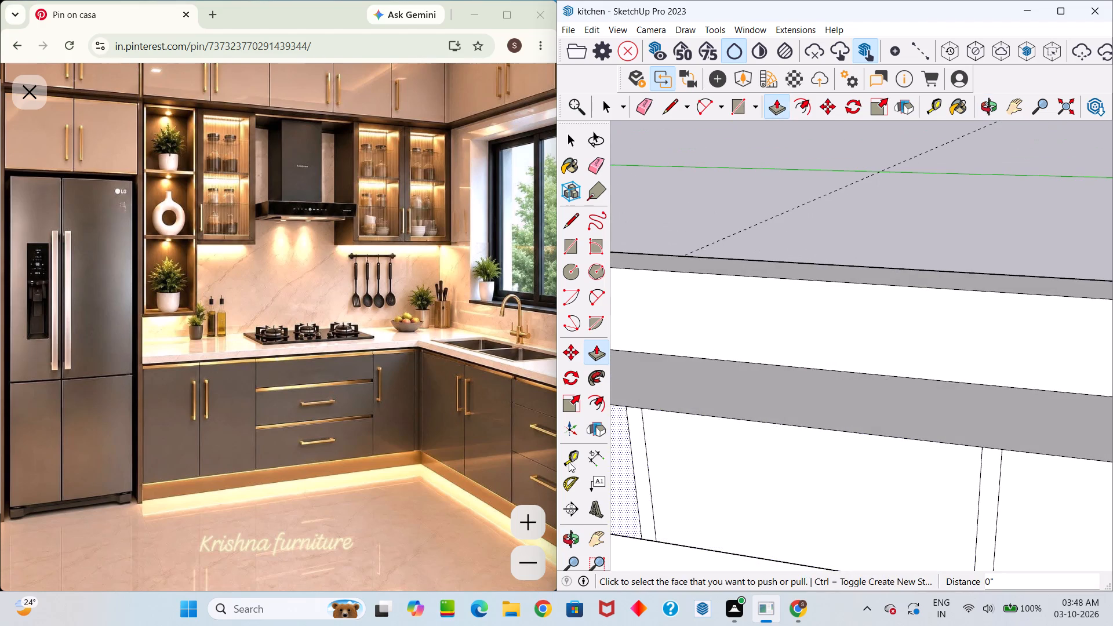
double_click(638, 432)
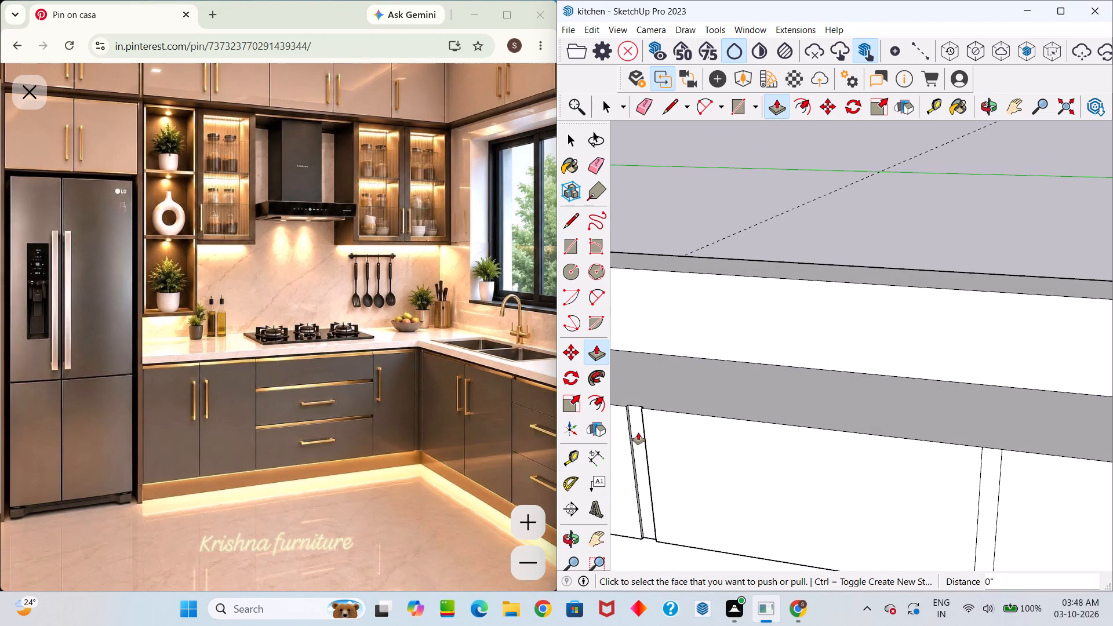
double_click(990, 458)
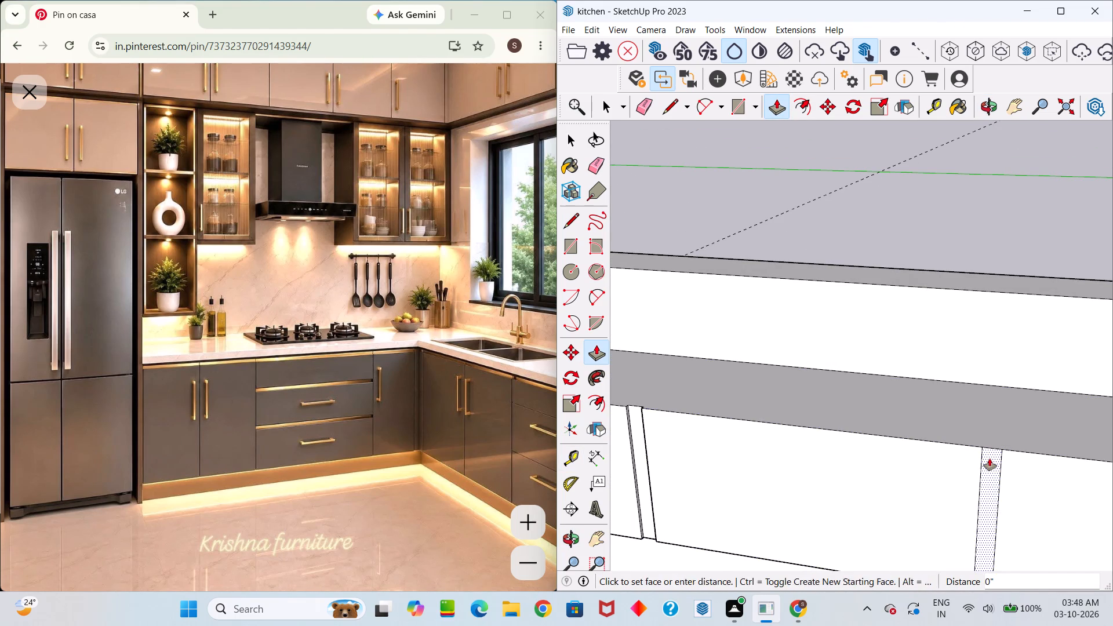
scroll(919, 384, down, 18)
middle_drag(887, 418, 699, 493)
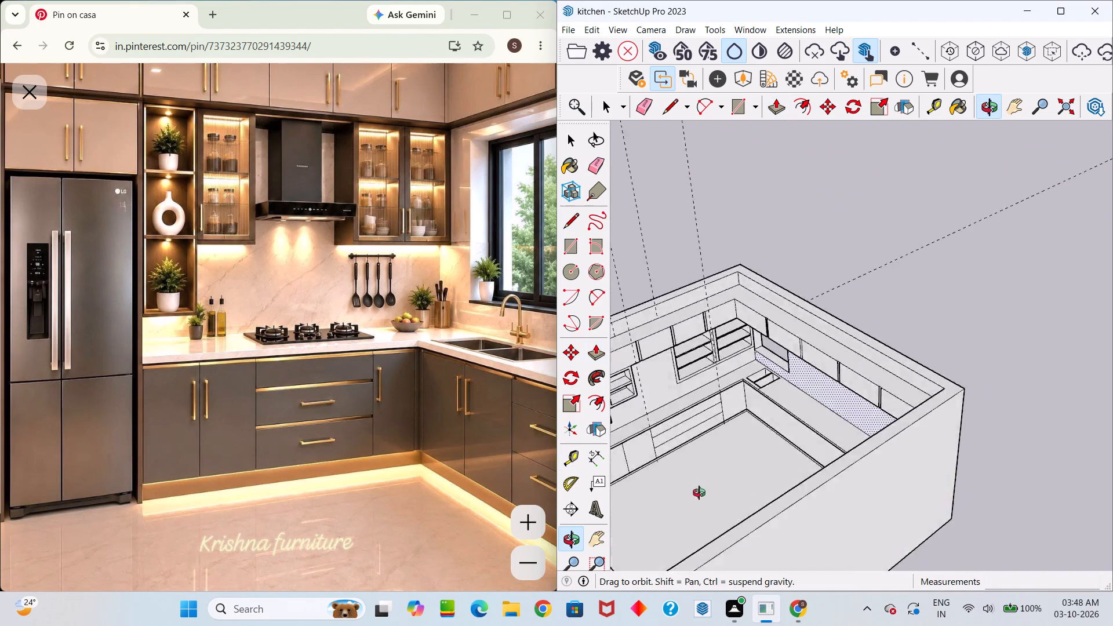
middle_drag(699, 493, 605, 468)
scroll(689, 405, down, 3)
scroll(680, 405, up, 5)
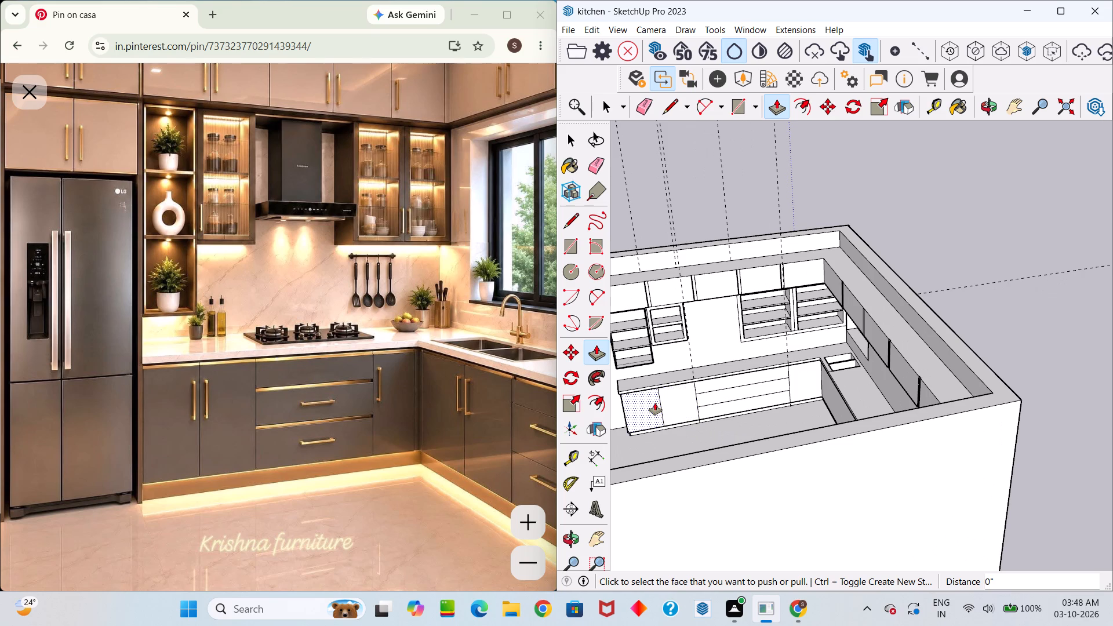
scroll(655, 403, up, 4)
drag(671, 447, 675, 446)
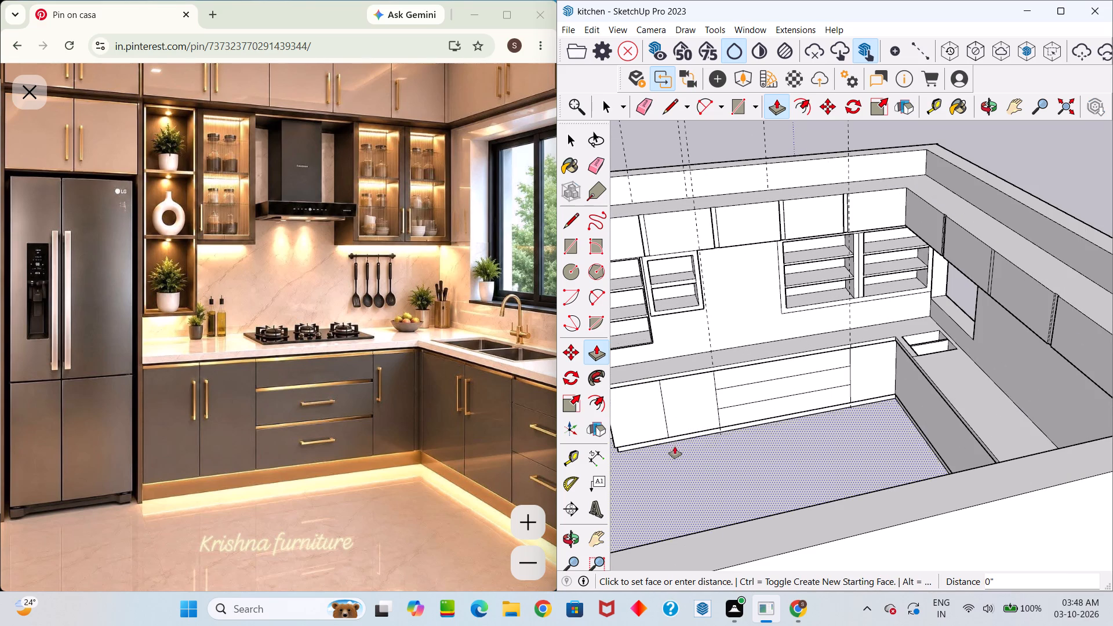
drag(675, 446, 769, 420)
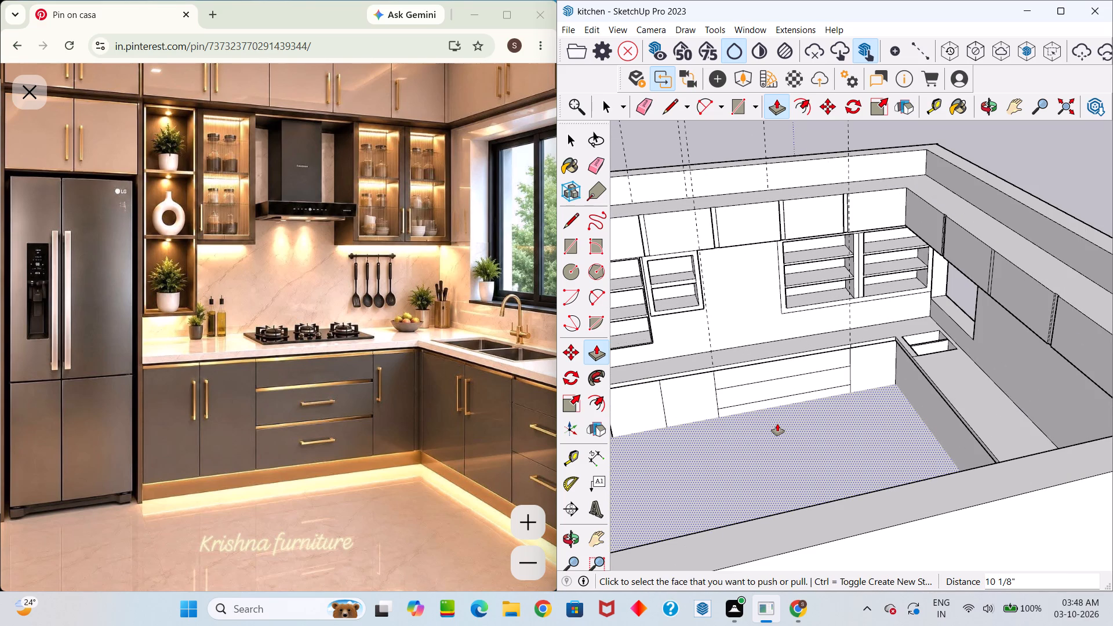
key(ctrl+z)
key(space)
Examine the upper cabinets, base cabinets and overall room from several angles.
scroll(783, 472, down, 4)
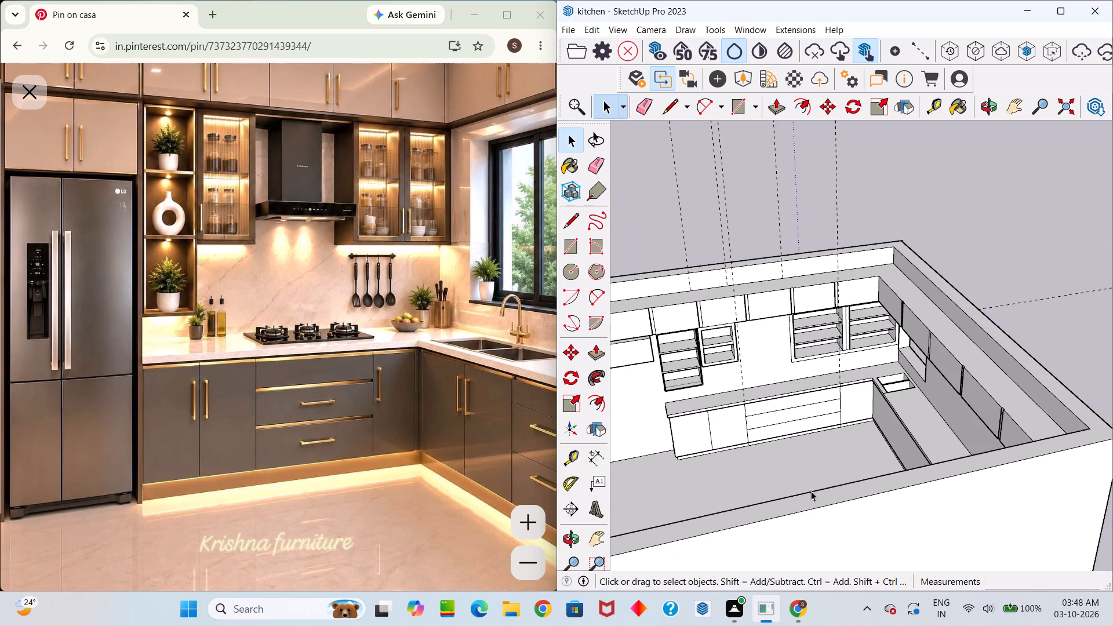
middle_drag(810, 435, 886, 412)
drag(813, 435, 885, 409)
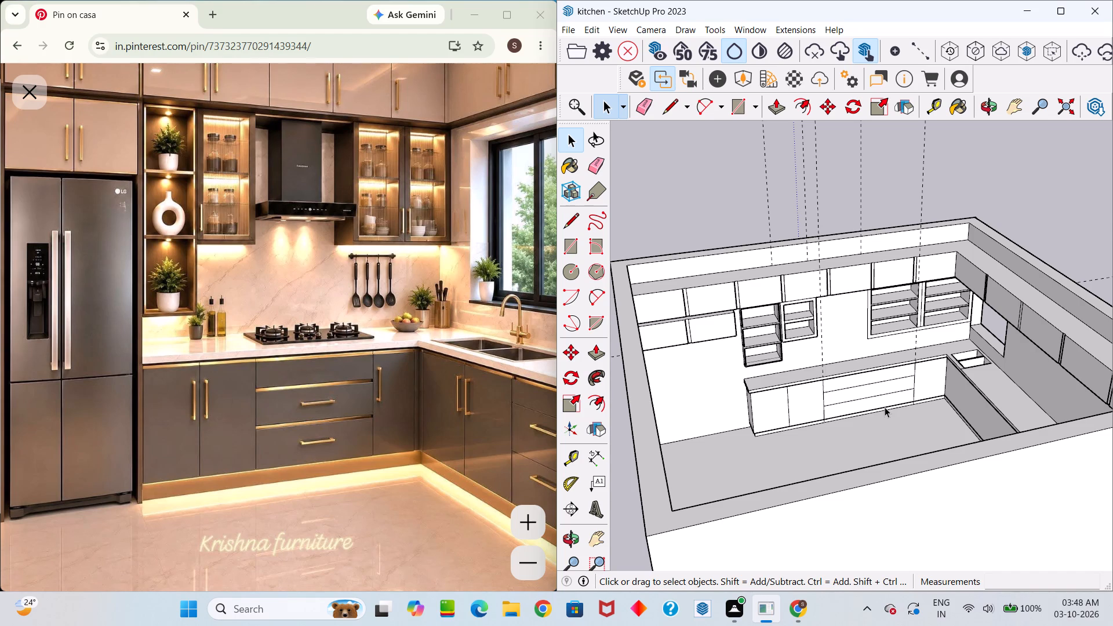
scroll(841, 425, up, 10)
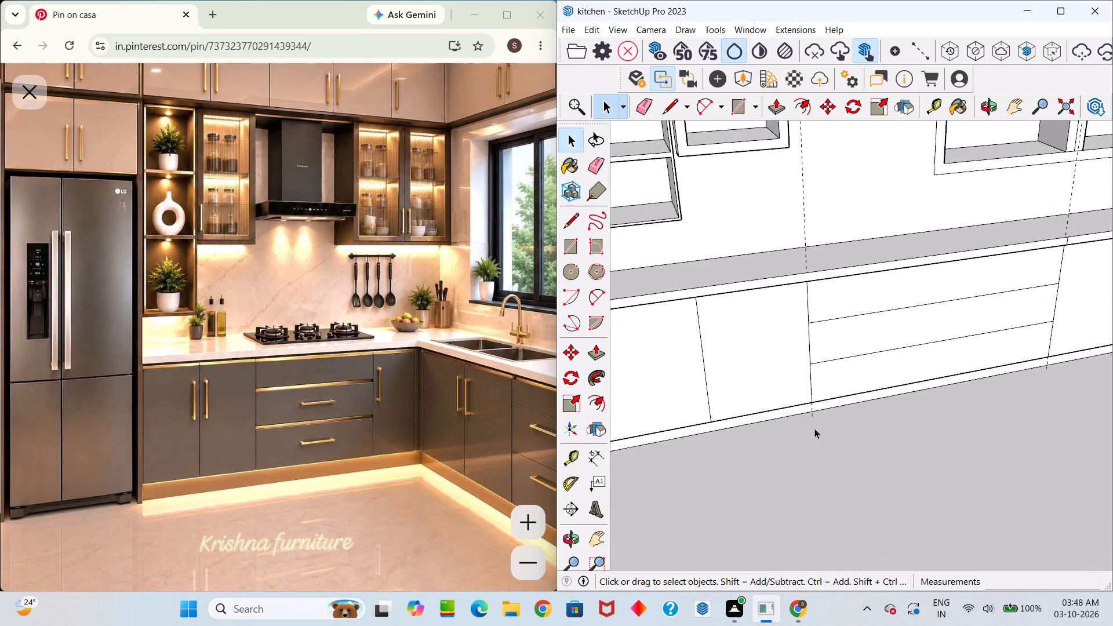
middle_drag(810, 428, 668, 348)
scroll(681, 325, down, 4)
scroll(690, 337, up, 4)
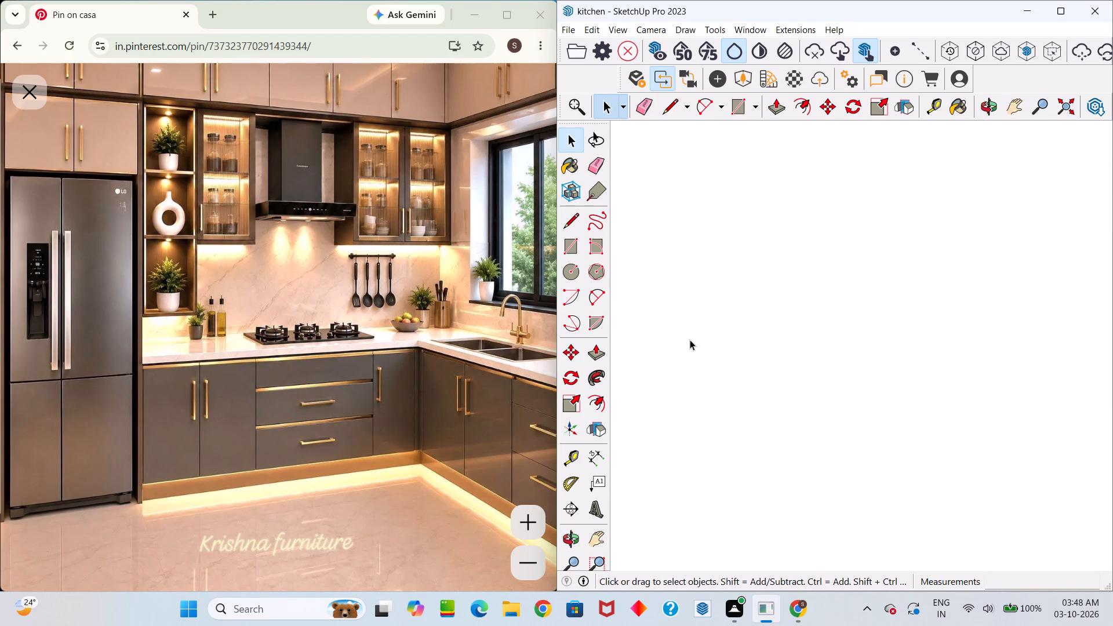
scroll(689, 343, up, 18)
scroll(698, 350, down, 15)
scroll(714, 374, down, 20)
scroll(714, 374, down, 19)
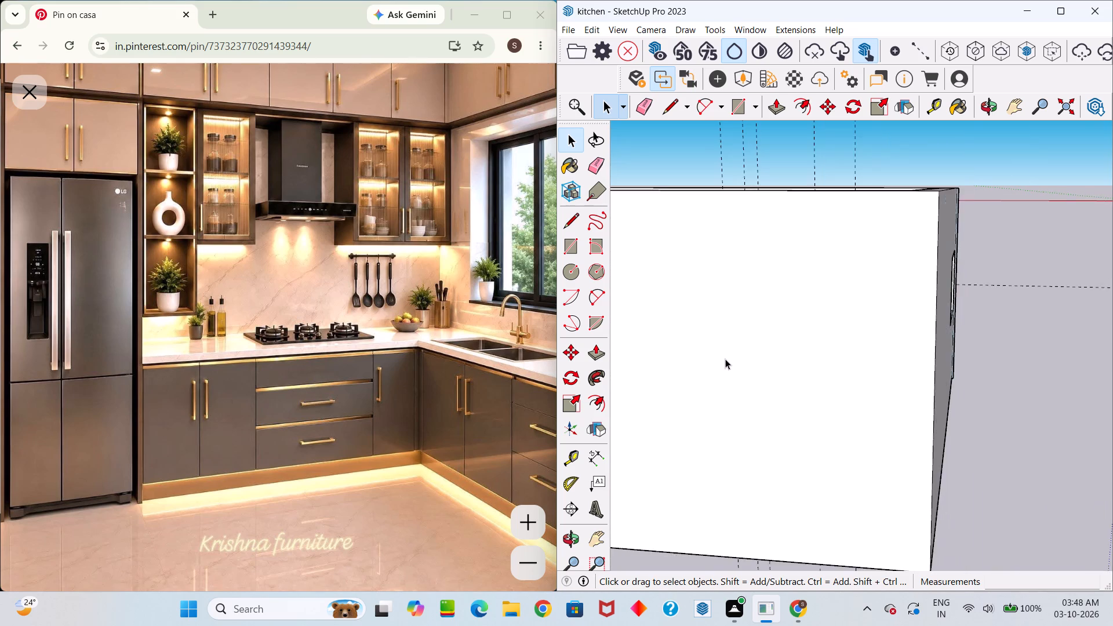
scroll(726, 358, down, 10)
middle_drag(714, 308, 772, 496)
scroll(759, 402, up, 7)
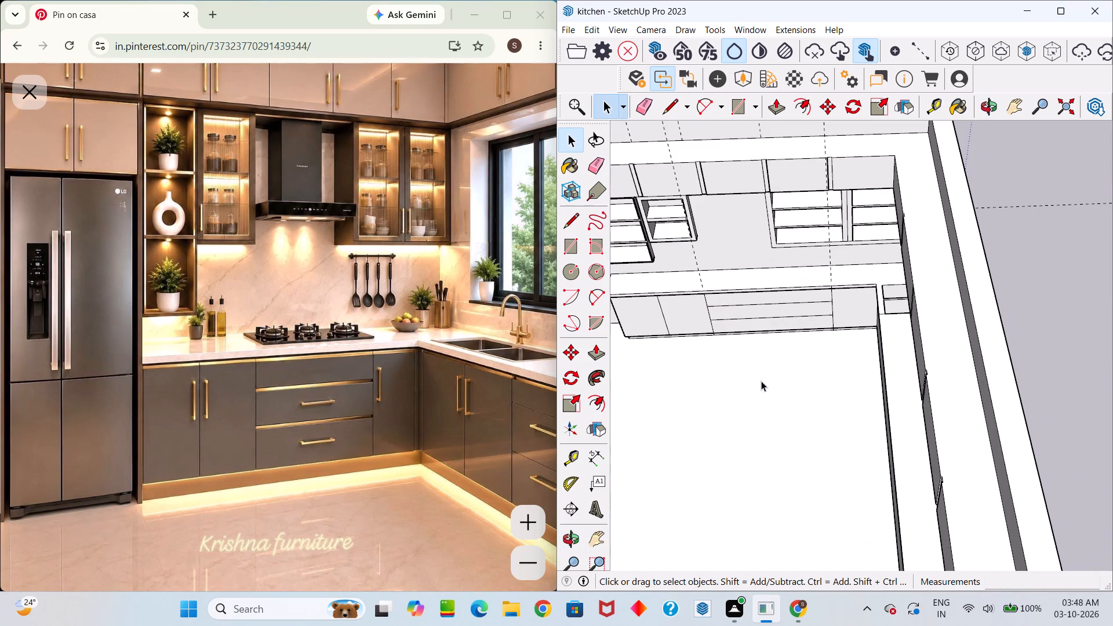
middle_drag(783, 416, 981, 388)
drag(783, 416, 981, 387)
scroll(907, 337, down, 5)
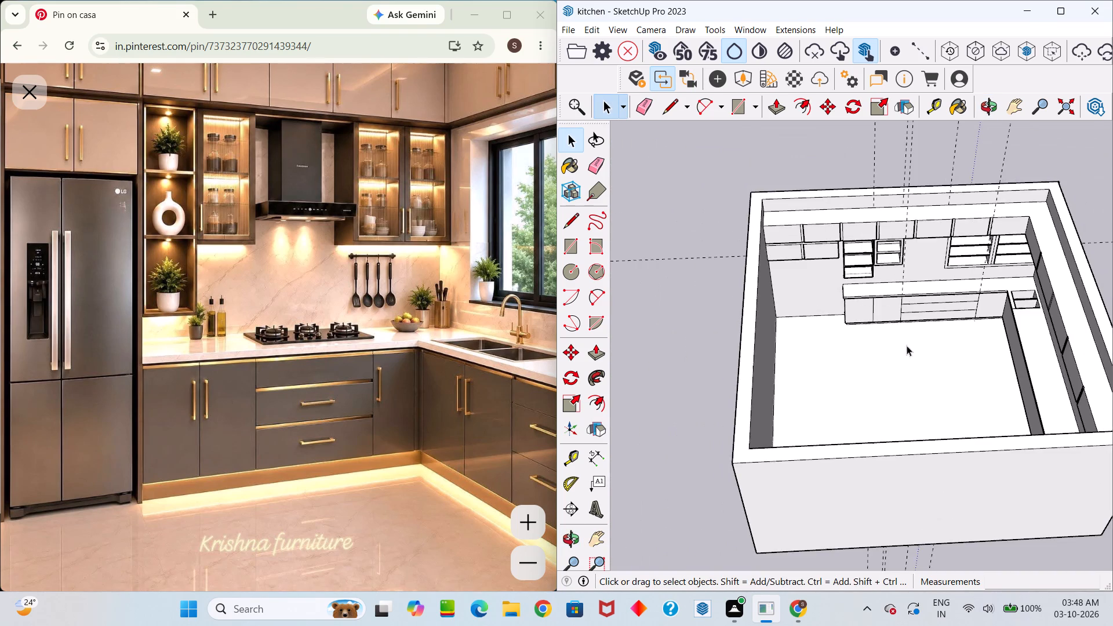
Draw a circle of about 2" radius on the top-row door nearest the side wall above the fridge space, beside the centre divider.
middle_drag(873, 351, 826, 237)
scroll(812, 241, up, 16)
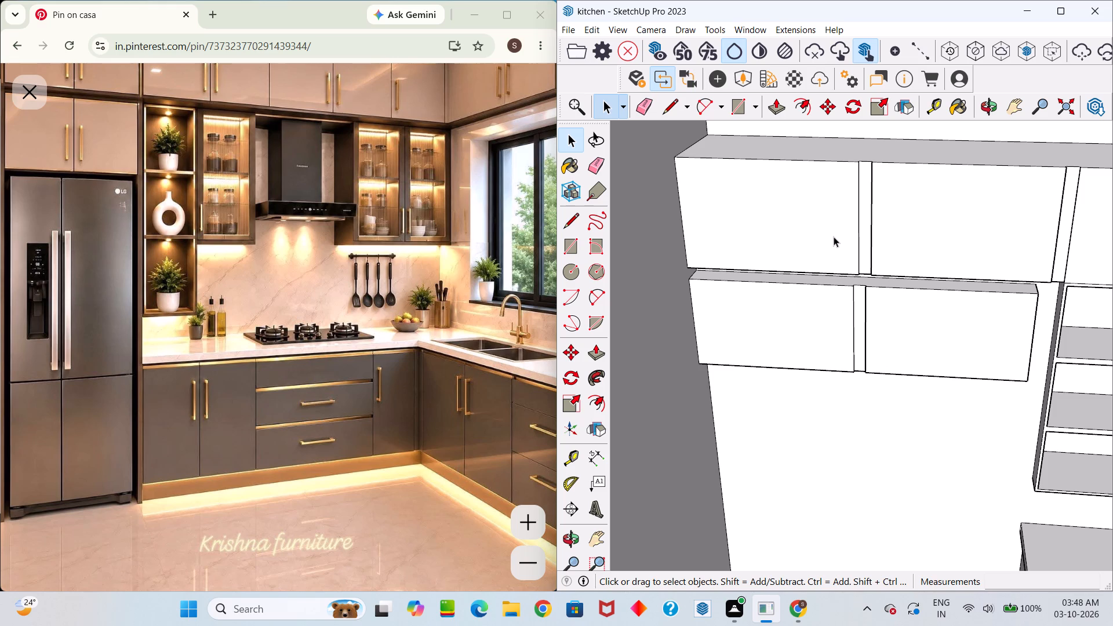
key(c)
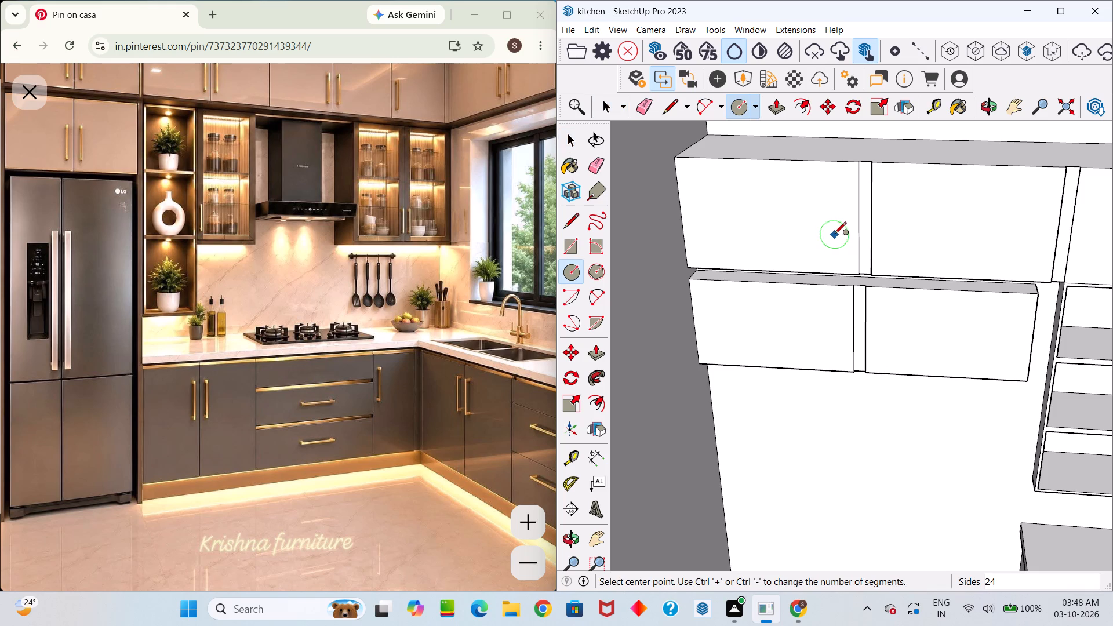
click(838, 231)
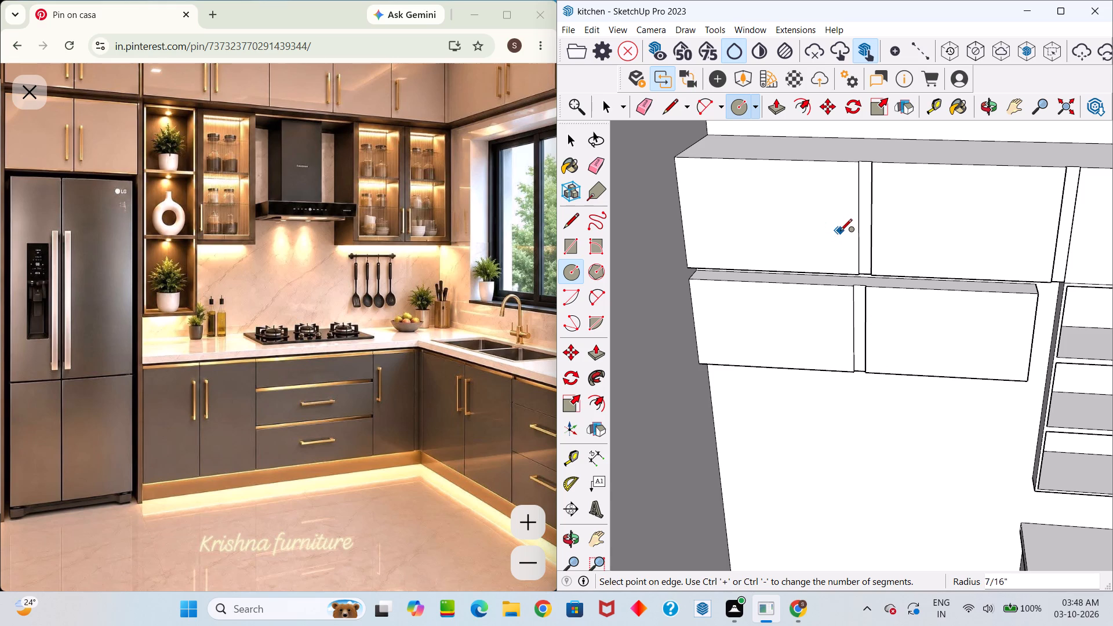
click(841, 239)
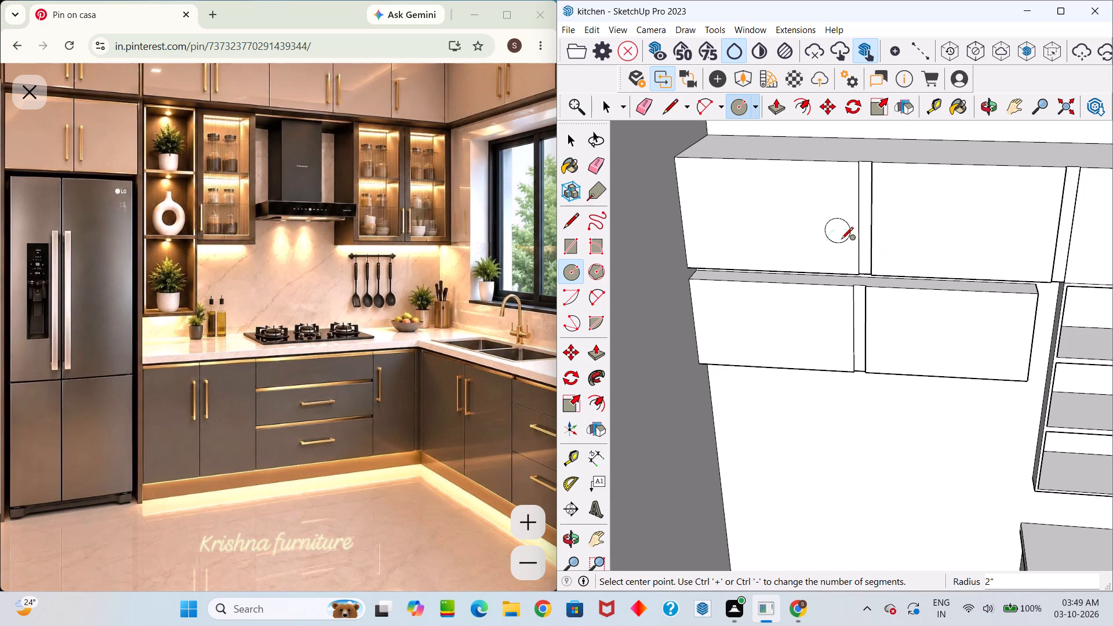
scroll(836, 267, down, 5)
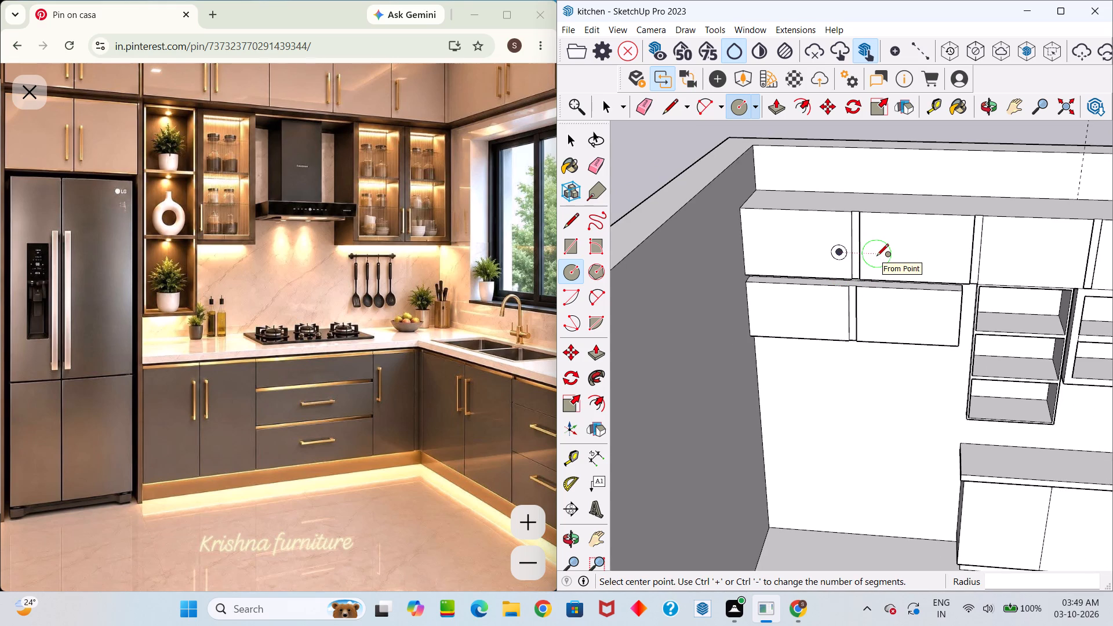
key(space)
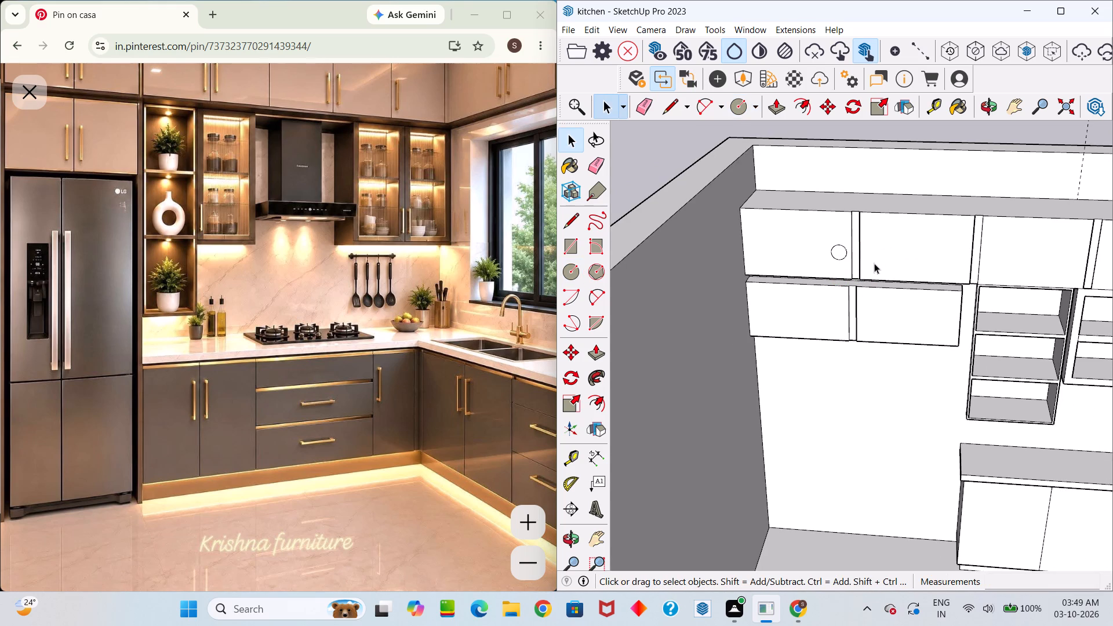
Push/Pull the circle on the door out by 1" and check its thickness up close.
click(841, 252)
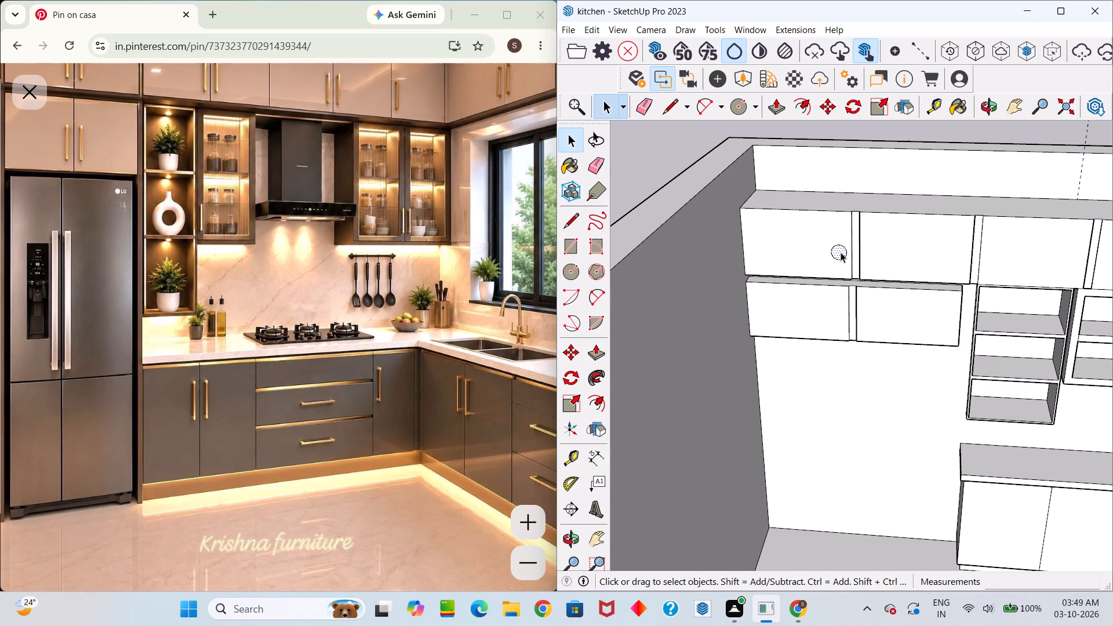
key(p)
click(841, 251)
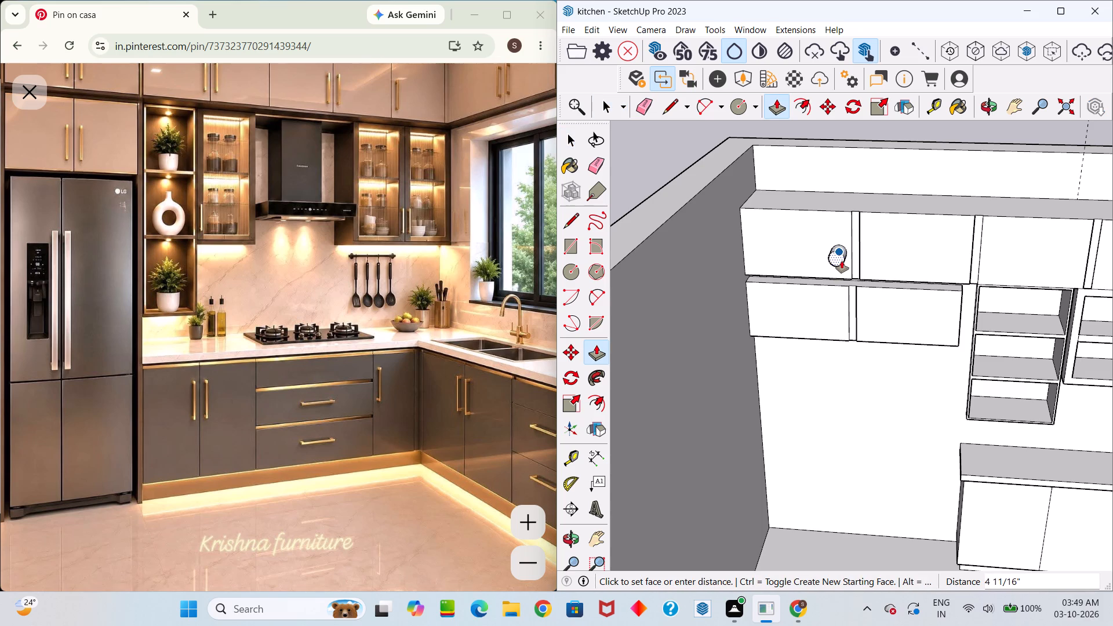
key(1)
key(Return)
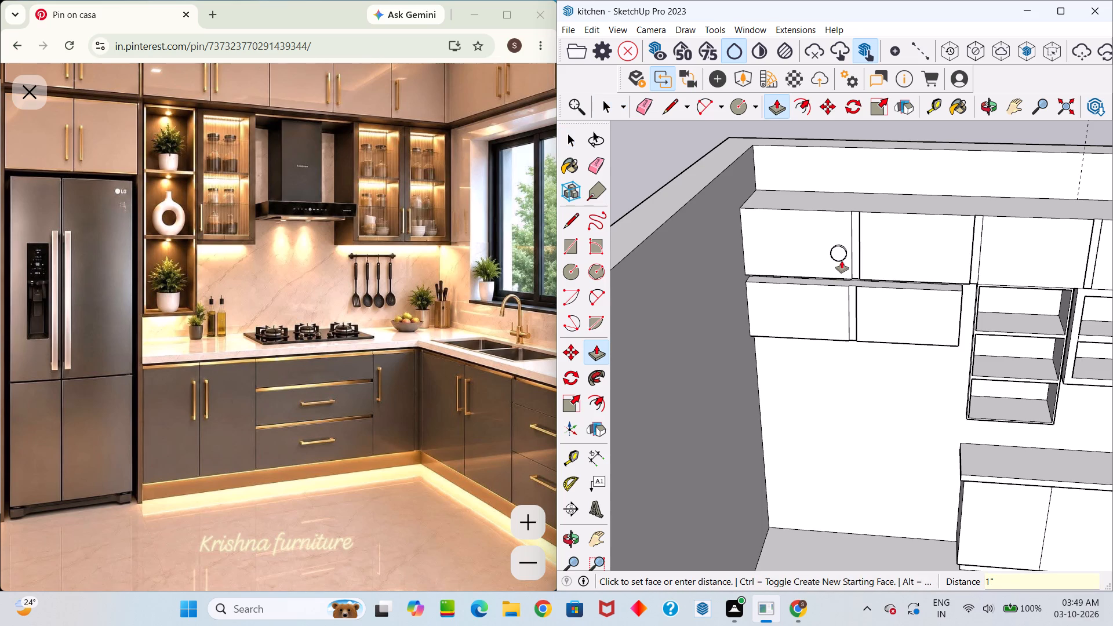
scroll(833, 267, up, 9)
middle_drag(839, 257, 881, 186)
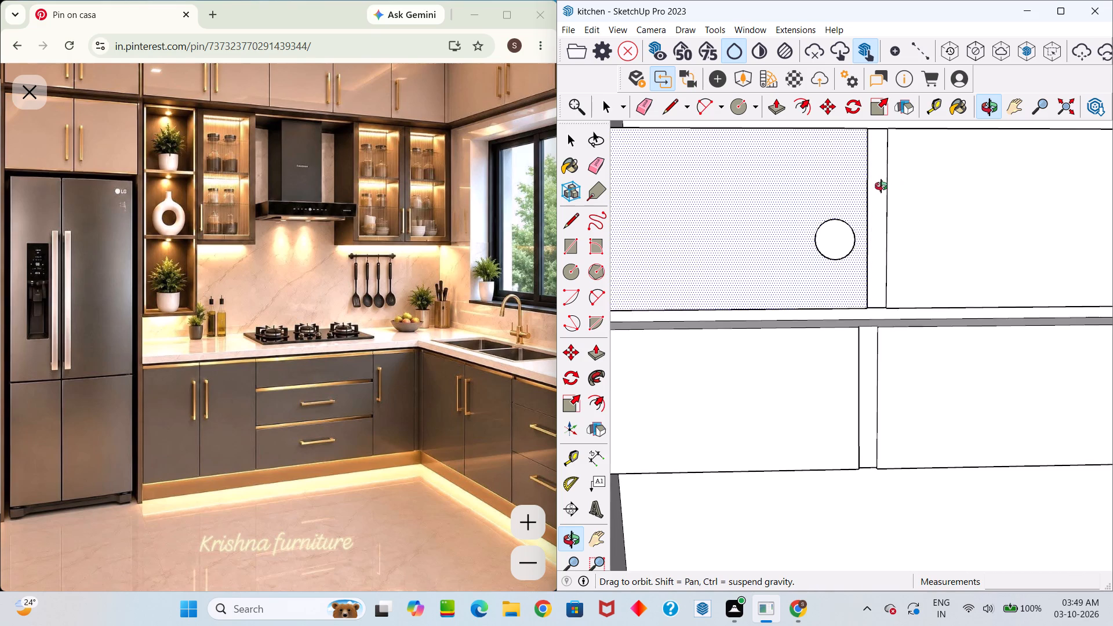
middle_drag(881, 186, 808, 180)
scroll(838, 247, up, 4)
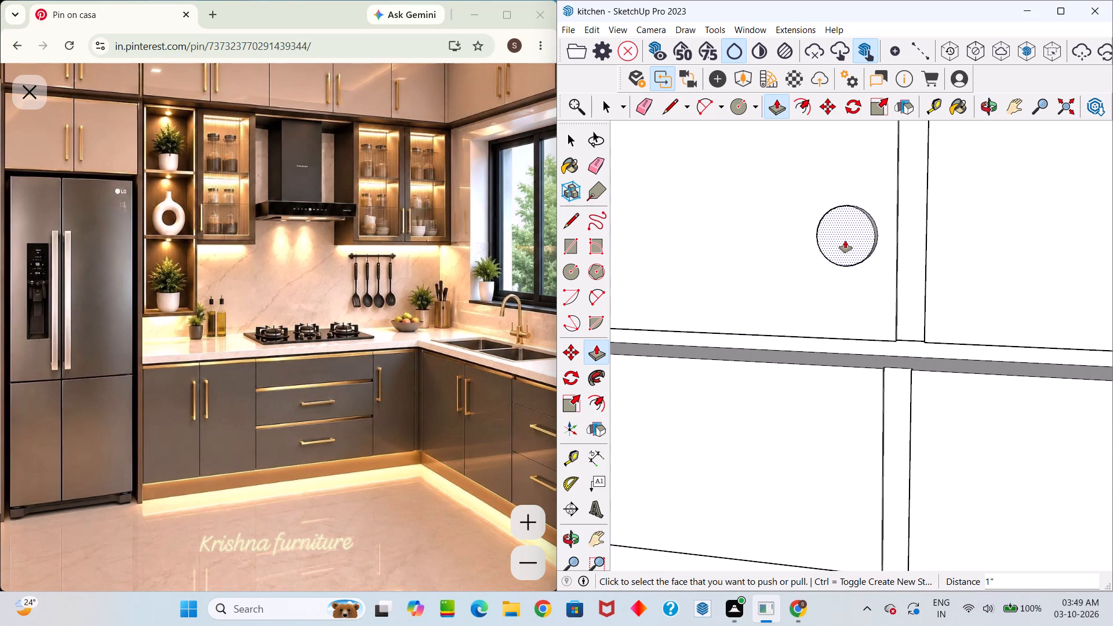
Undo the 1" Push/Pull and the circle on the top-row door beside the centre divider.
key(ctrl+z)
scroll(844, 249, down, 2)
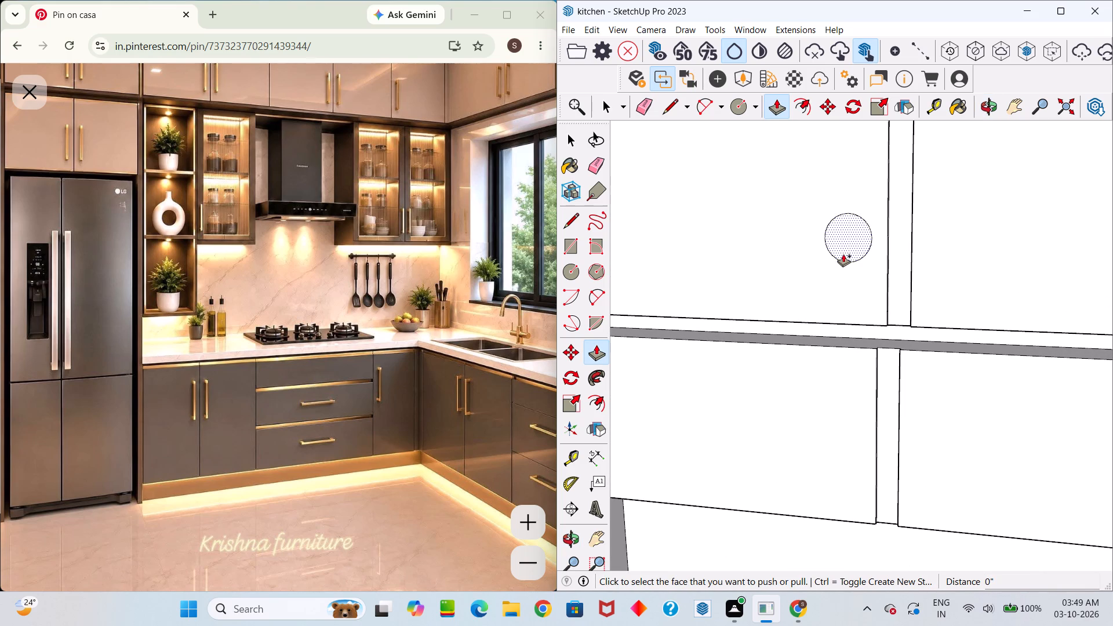
key(ctrl+z)
scroll(842, 258, up, 7)
key(space)
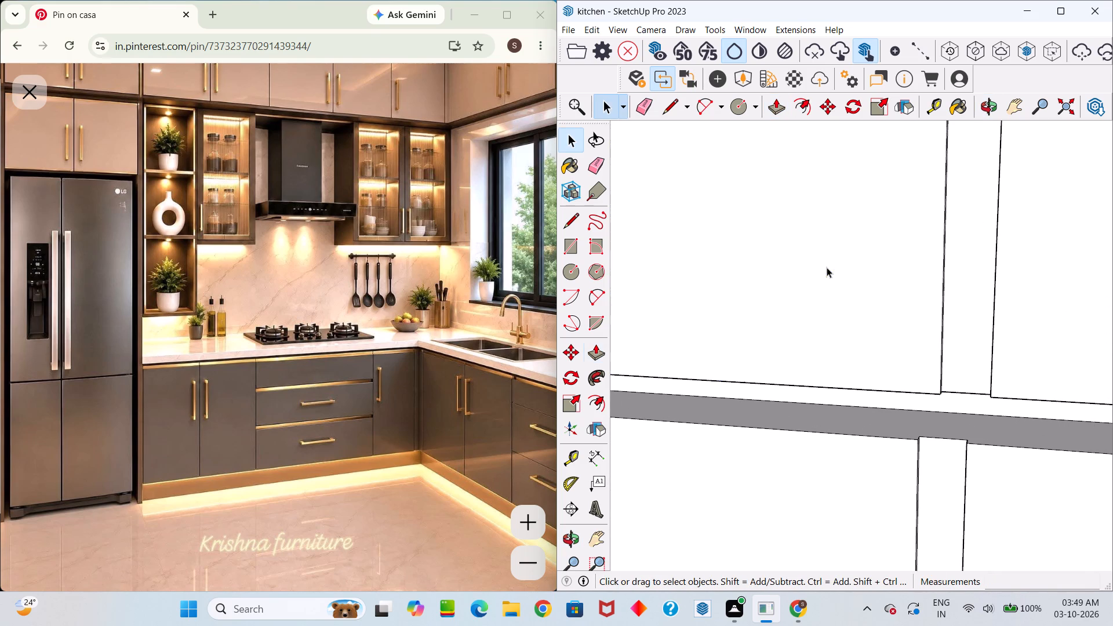
Draw a smaller circle of about 9/16" radius on the same top-row door, close to the centre divider.
key(c)
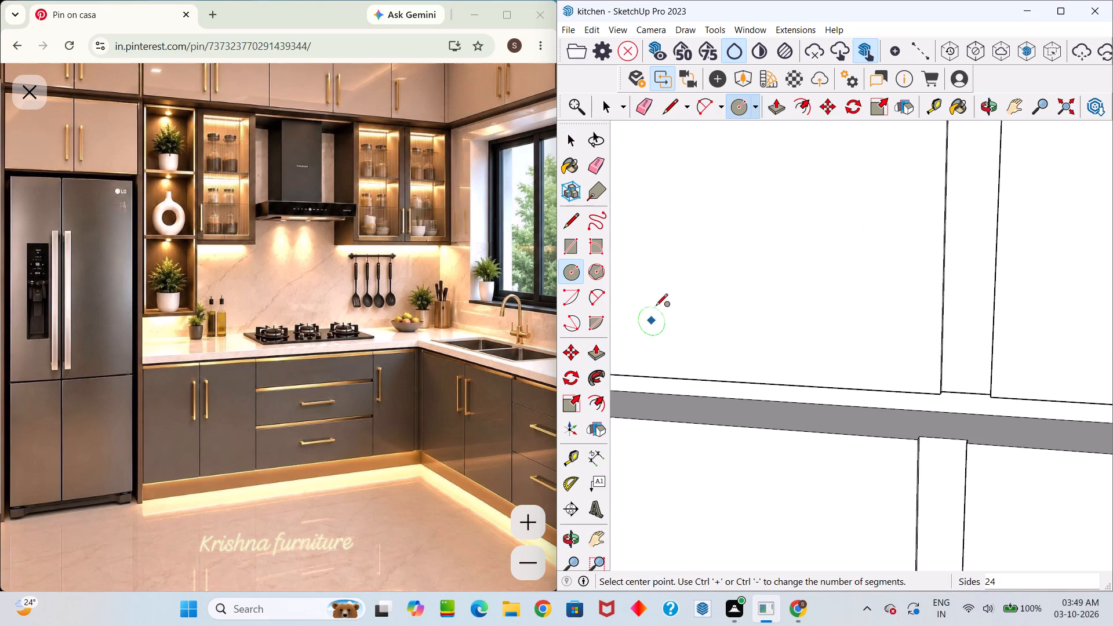
click(916, 188)
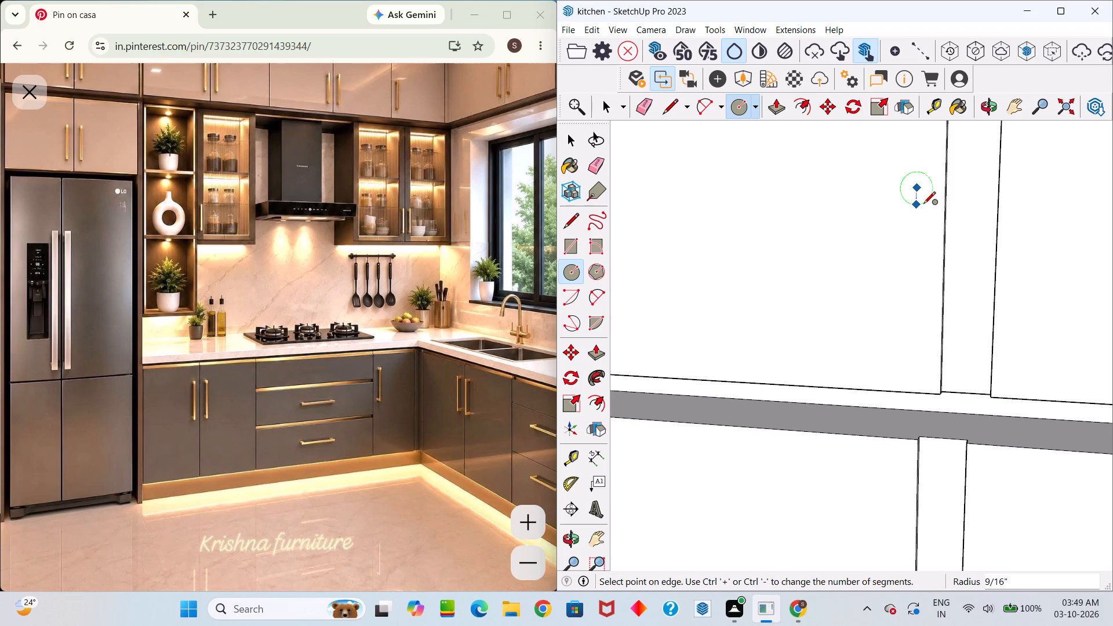
click(923, 205)
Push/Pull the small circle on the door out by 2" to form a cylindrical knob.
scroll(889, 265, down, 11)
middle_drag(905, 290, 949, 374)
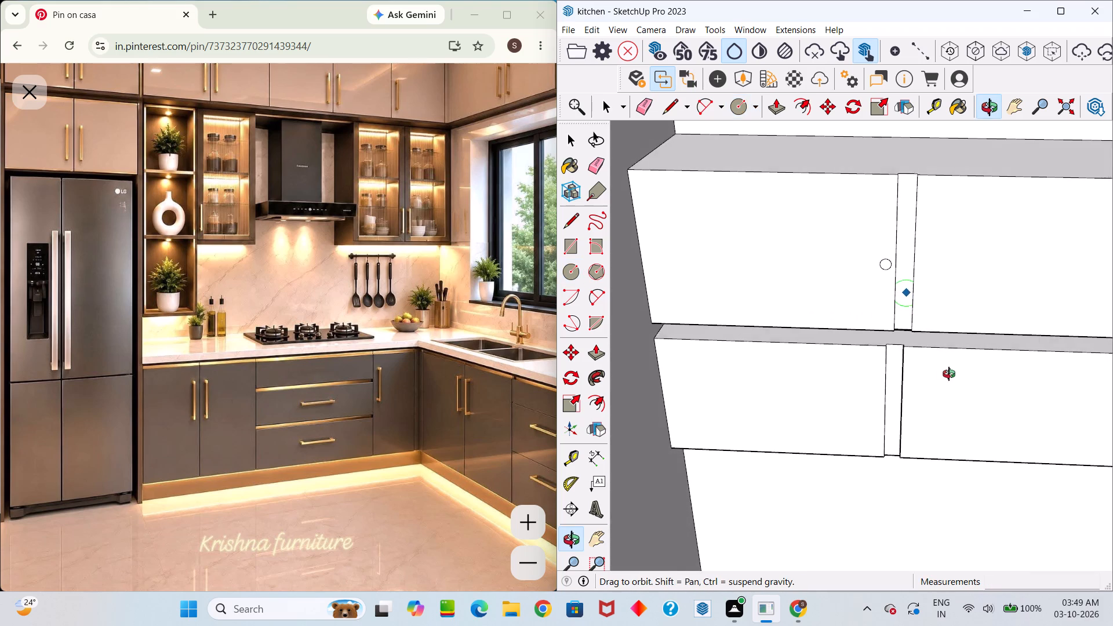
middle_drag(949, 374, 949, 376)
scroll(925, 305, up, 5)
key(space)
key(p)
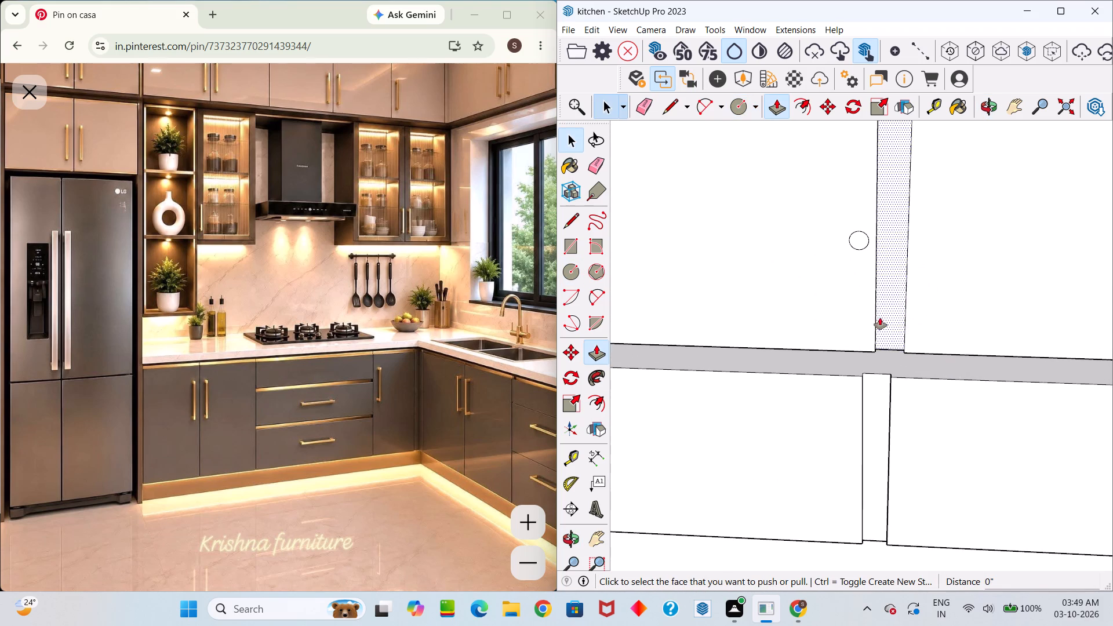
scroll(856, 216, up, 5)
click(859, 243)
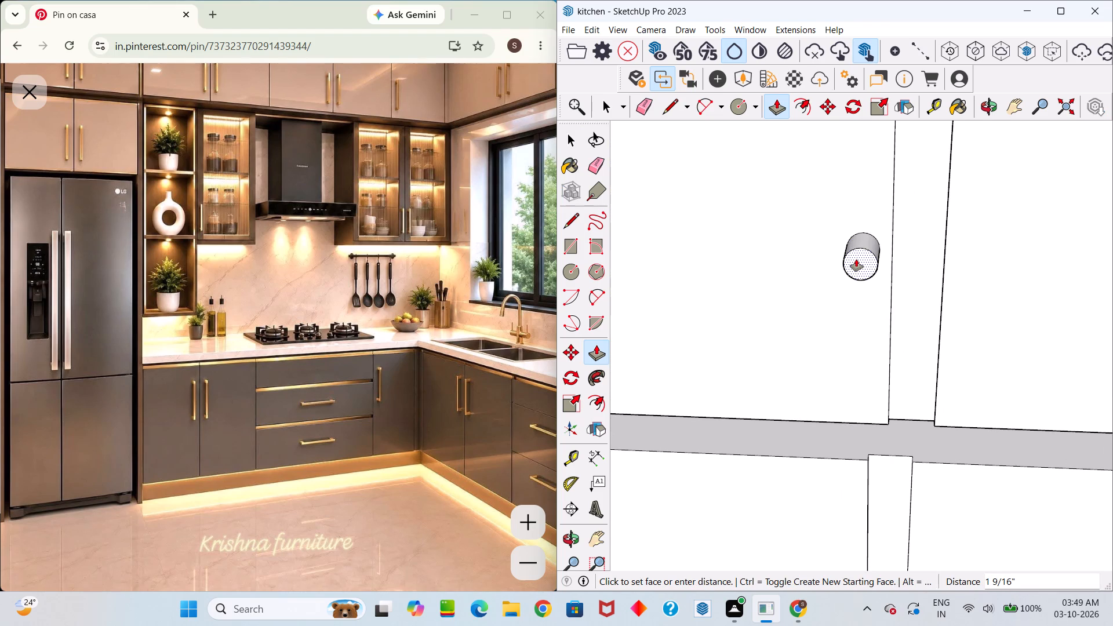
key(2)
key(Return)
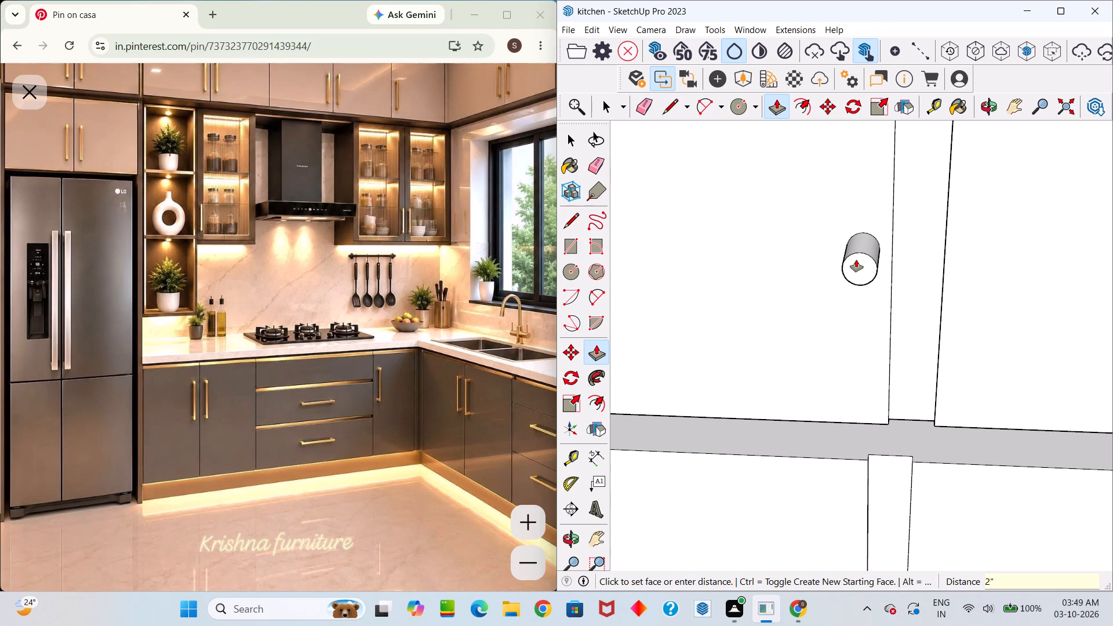
Examine the knob's projection from the front, from further away and from above, selecting the whole cylinder.
scroll(858, 265, down, 10)
middle_drag(886, 235, 903, 181)
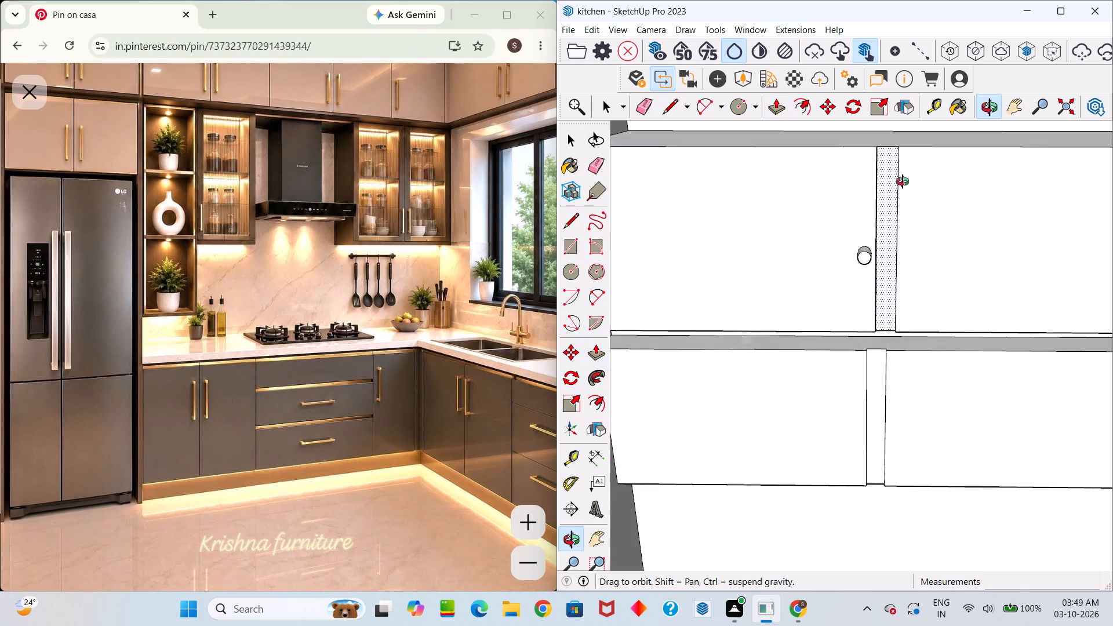
middle_drag(903, 181, 919, 148)
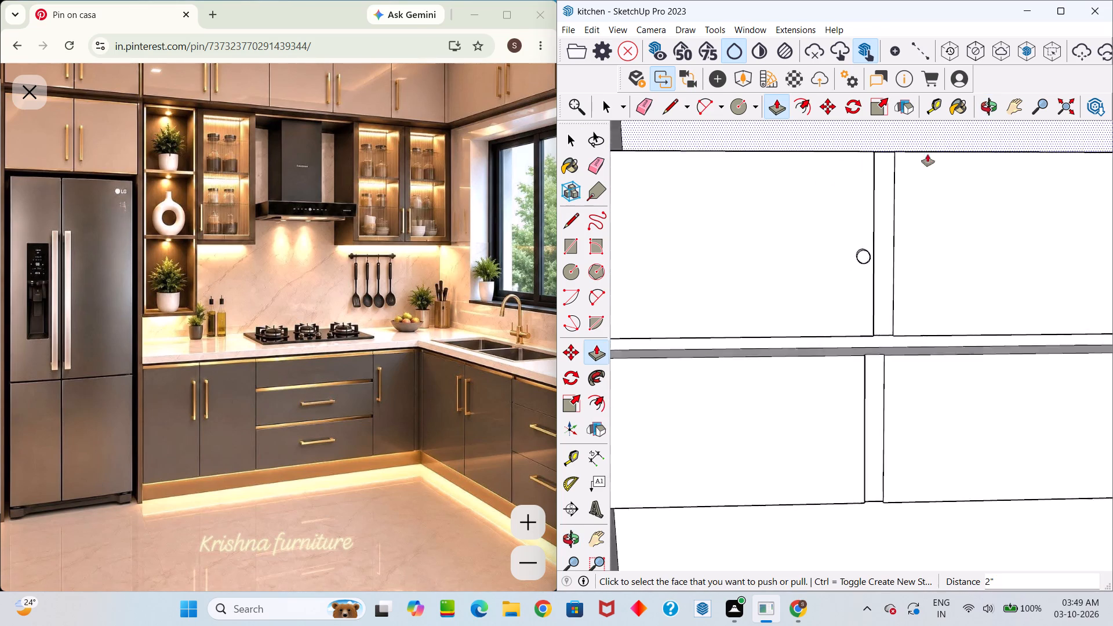
scroll(927, 154, up, 1)
scroll(893, 197, down, 5)
scroll(874, 241, up, 4)
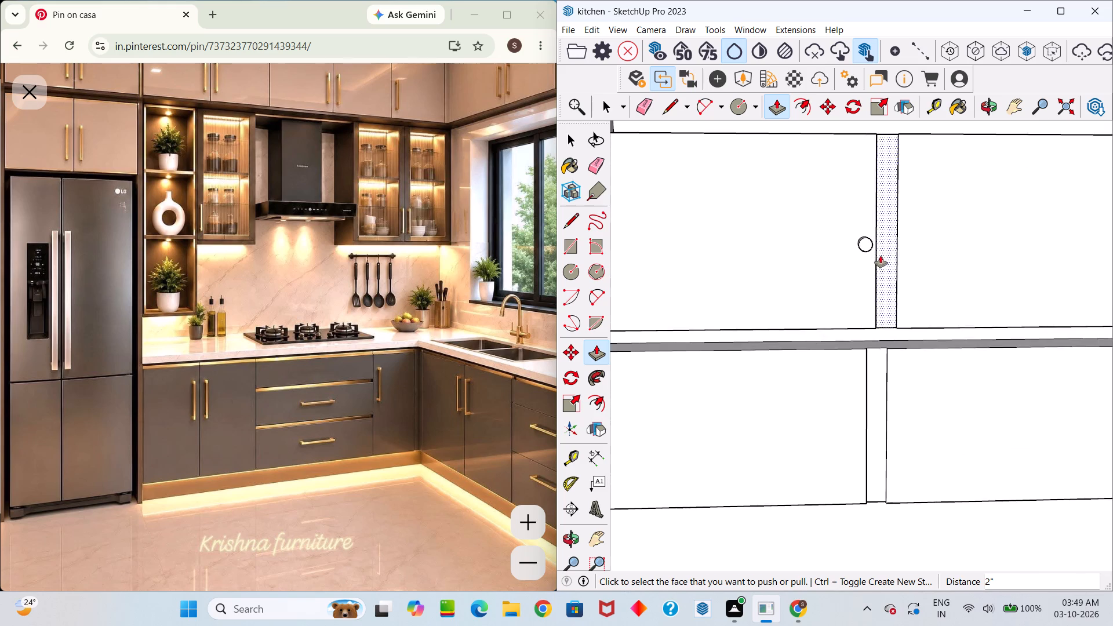
scroll(876, 255, up, 4)
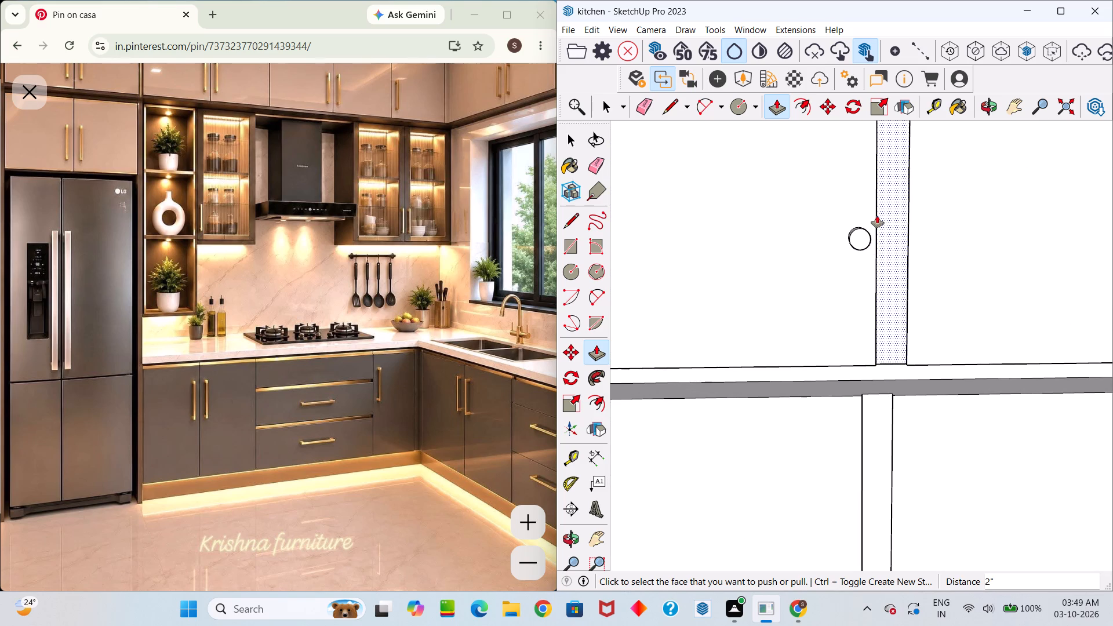
key(space)
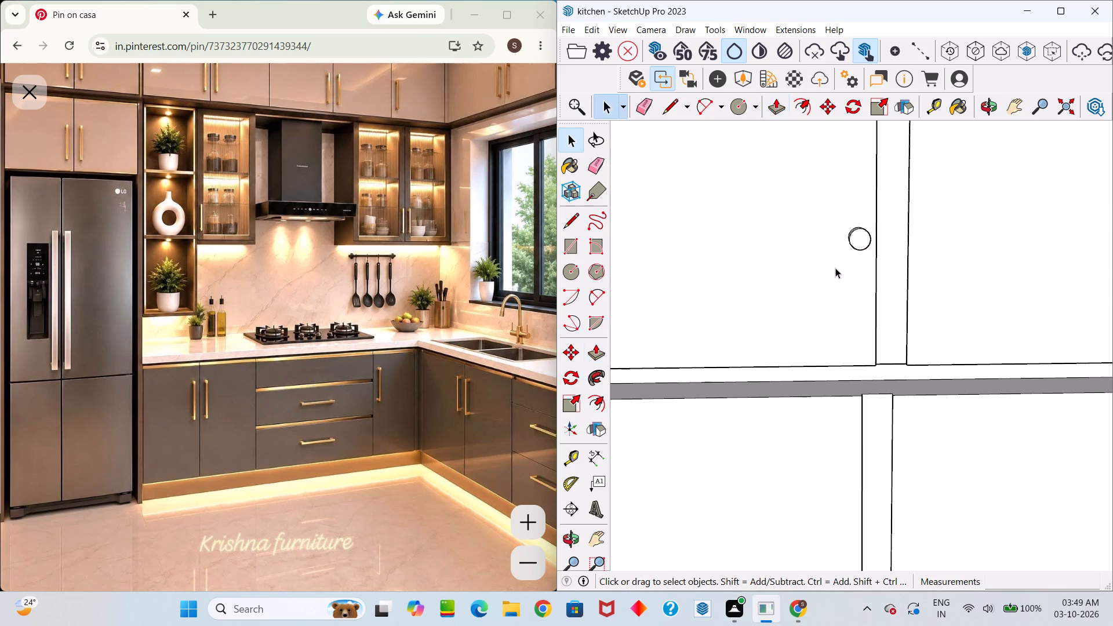
drag(830, 217, 888, 275)
scroll(867, 264, down, 11)
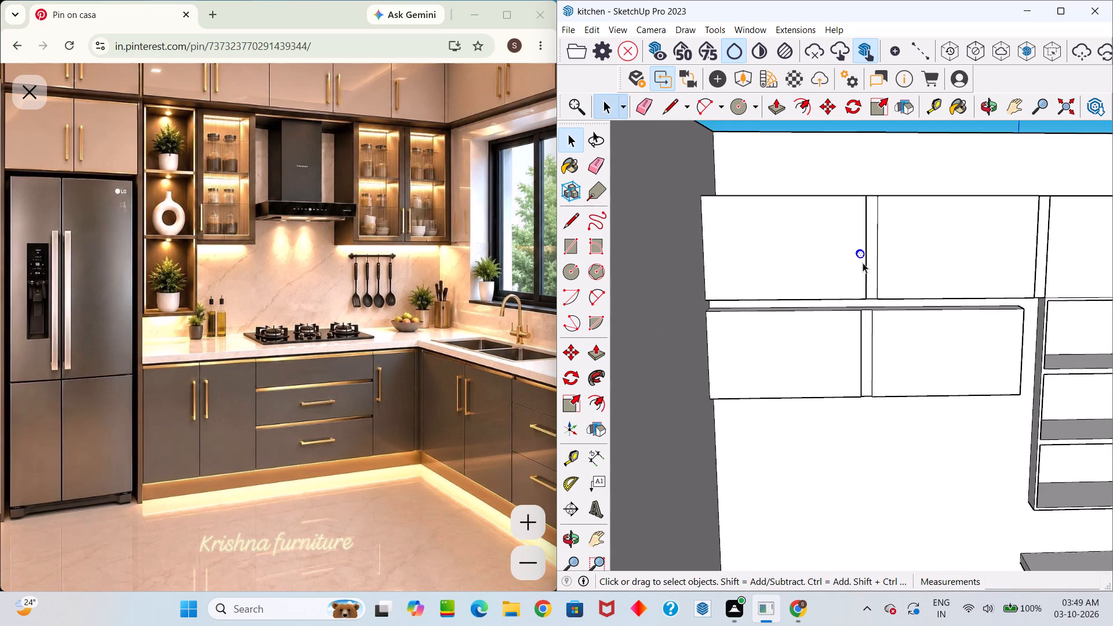
middle_drag(863, 263, 835, 180)
scroll(855, 239, up, 5)
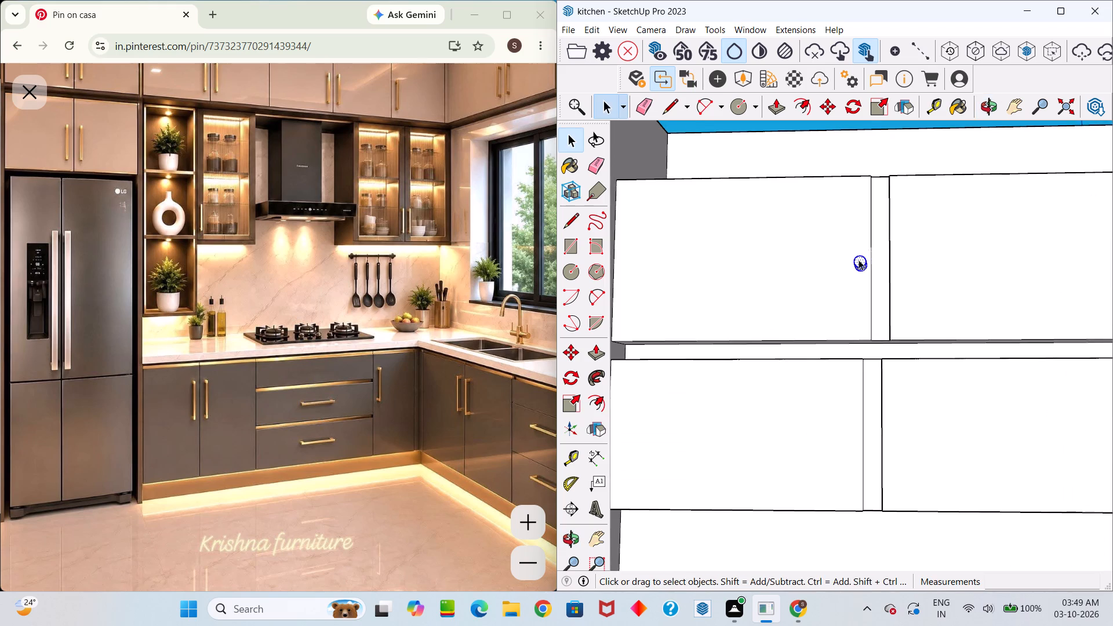
middle_drag(858, 261, 839, 407)
scroll(839, 407, up, 1)
middle_drag(867, 268, 864, 427)
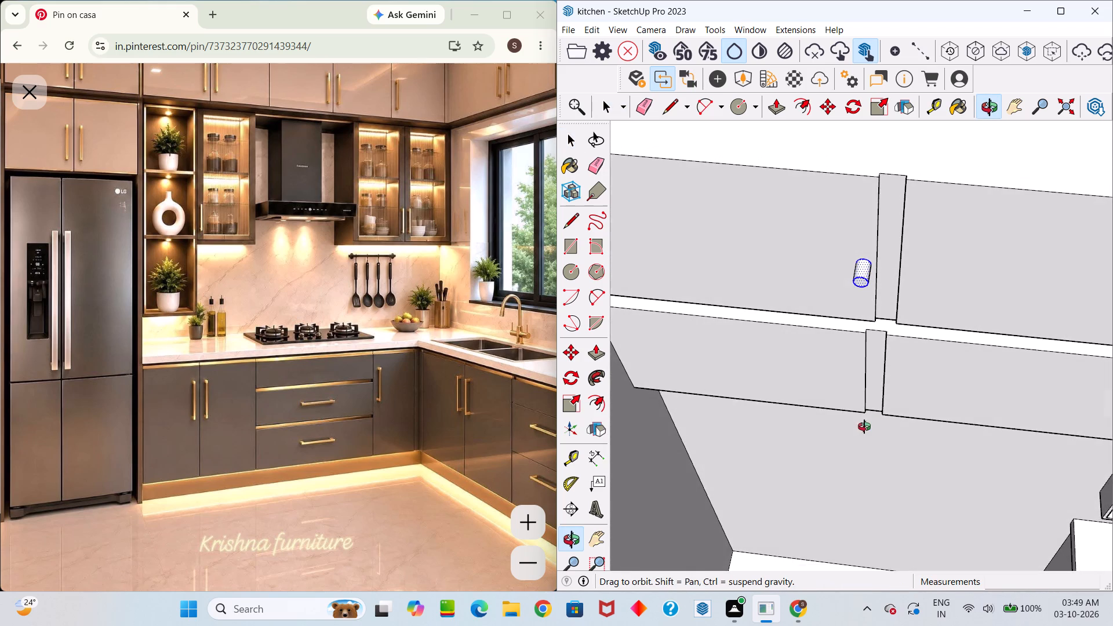
middle_drag(864, 427, 864, 421)
scroll(865, 354, up, 5)
scroll(860, 288, down, 6)
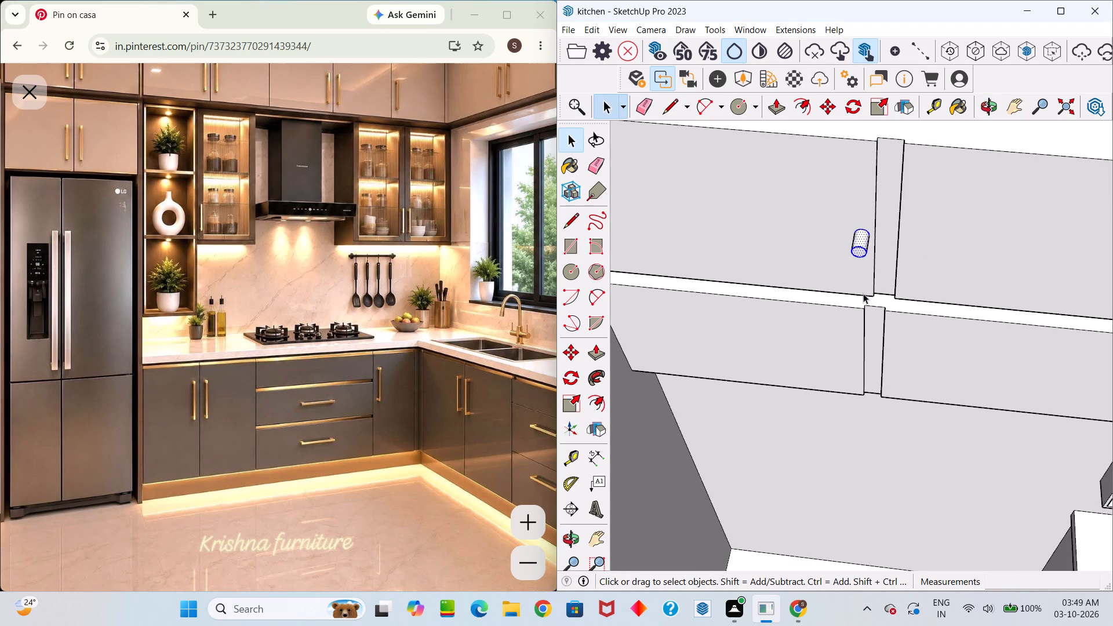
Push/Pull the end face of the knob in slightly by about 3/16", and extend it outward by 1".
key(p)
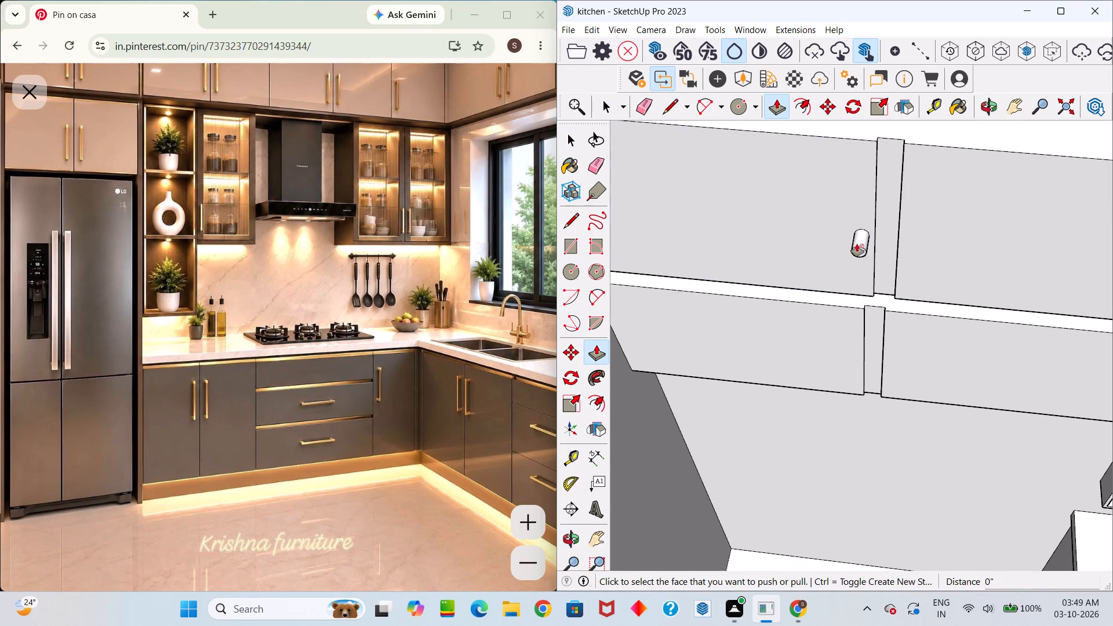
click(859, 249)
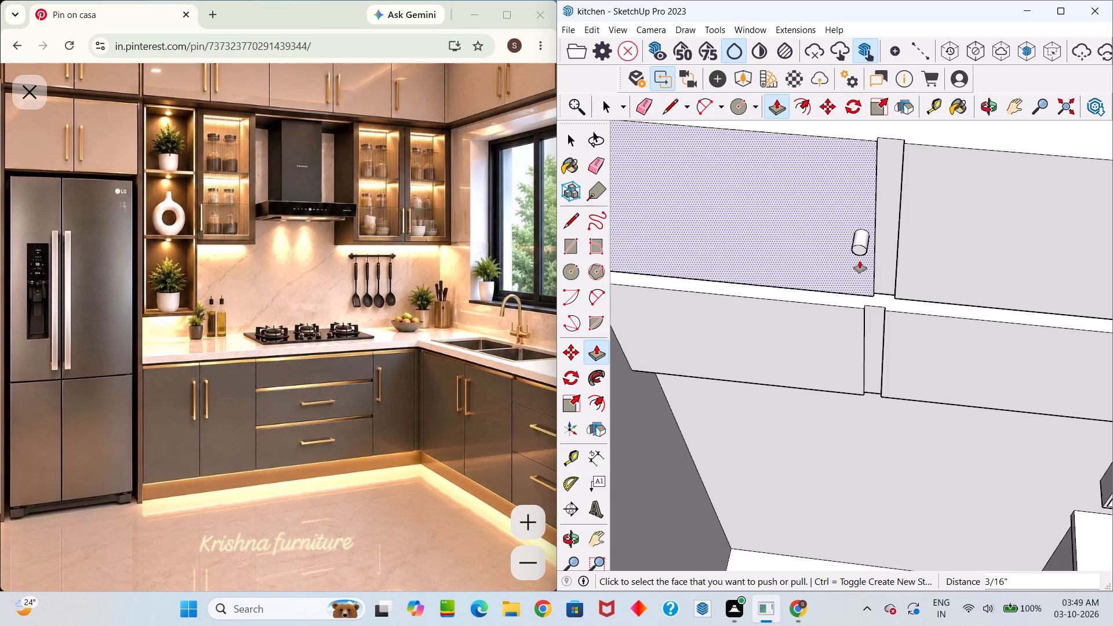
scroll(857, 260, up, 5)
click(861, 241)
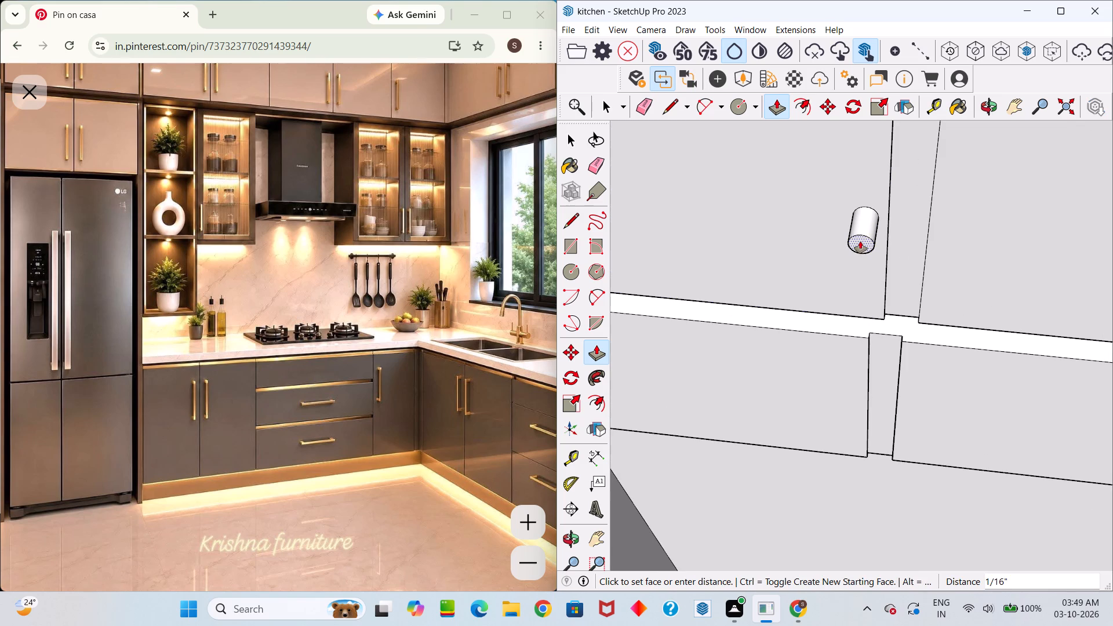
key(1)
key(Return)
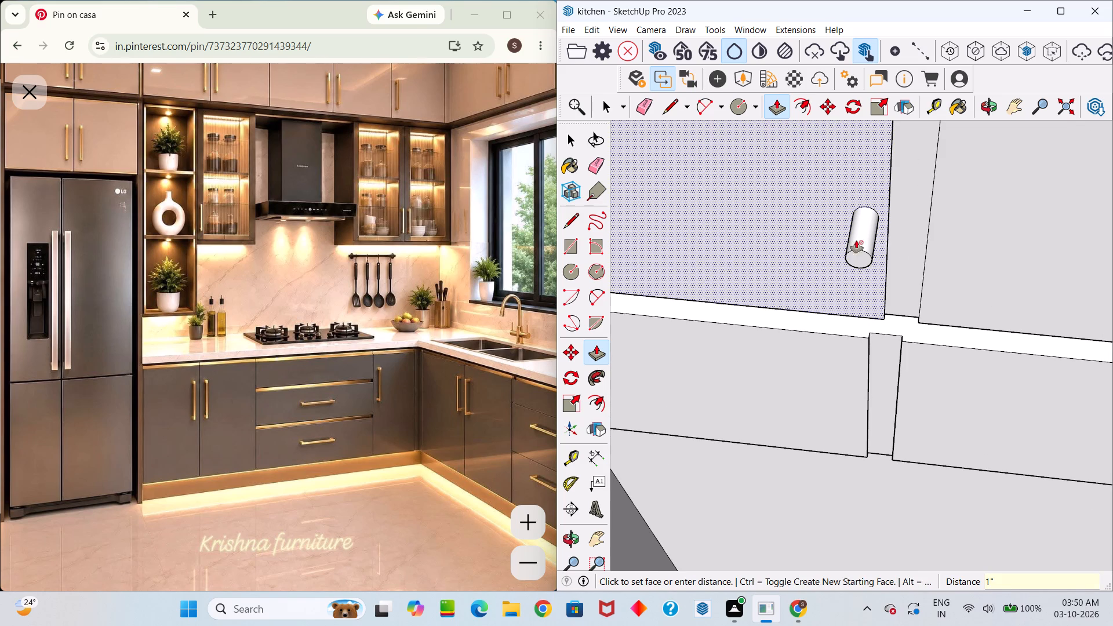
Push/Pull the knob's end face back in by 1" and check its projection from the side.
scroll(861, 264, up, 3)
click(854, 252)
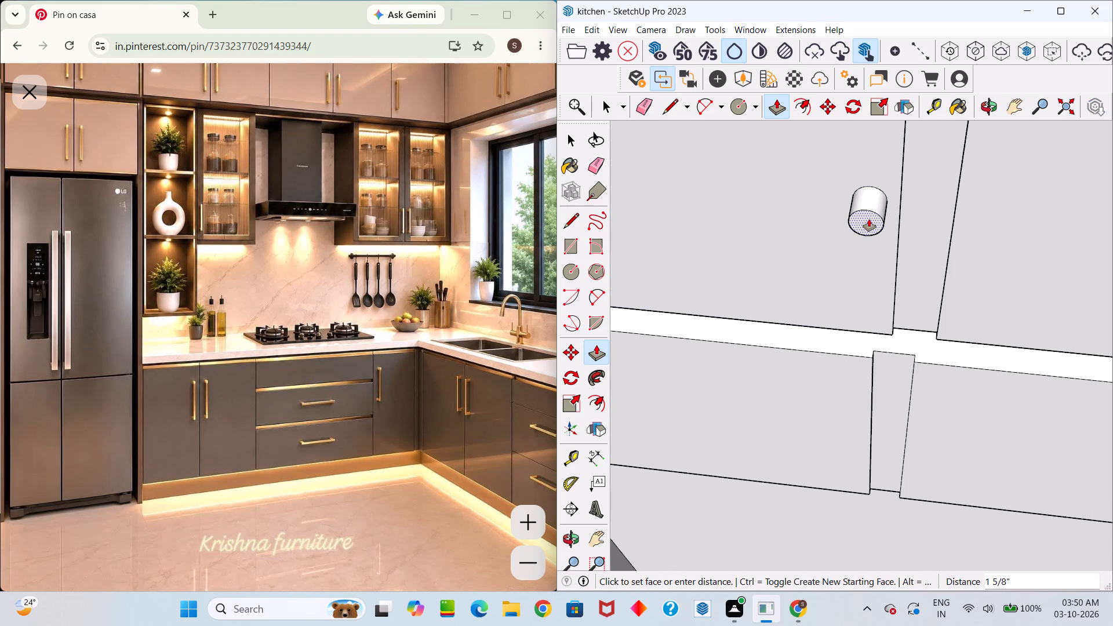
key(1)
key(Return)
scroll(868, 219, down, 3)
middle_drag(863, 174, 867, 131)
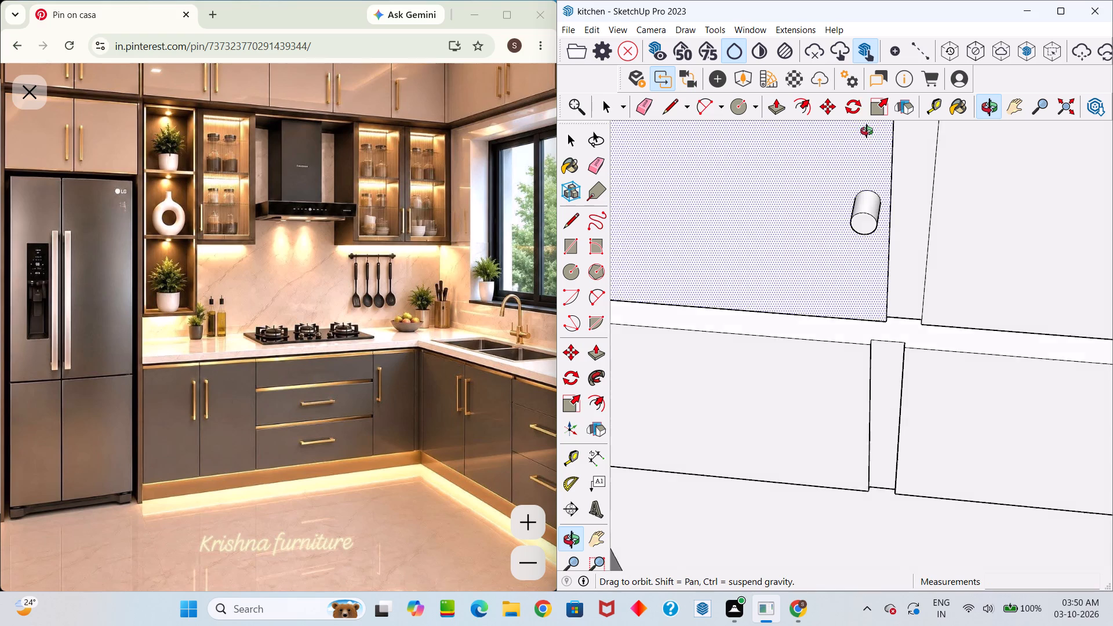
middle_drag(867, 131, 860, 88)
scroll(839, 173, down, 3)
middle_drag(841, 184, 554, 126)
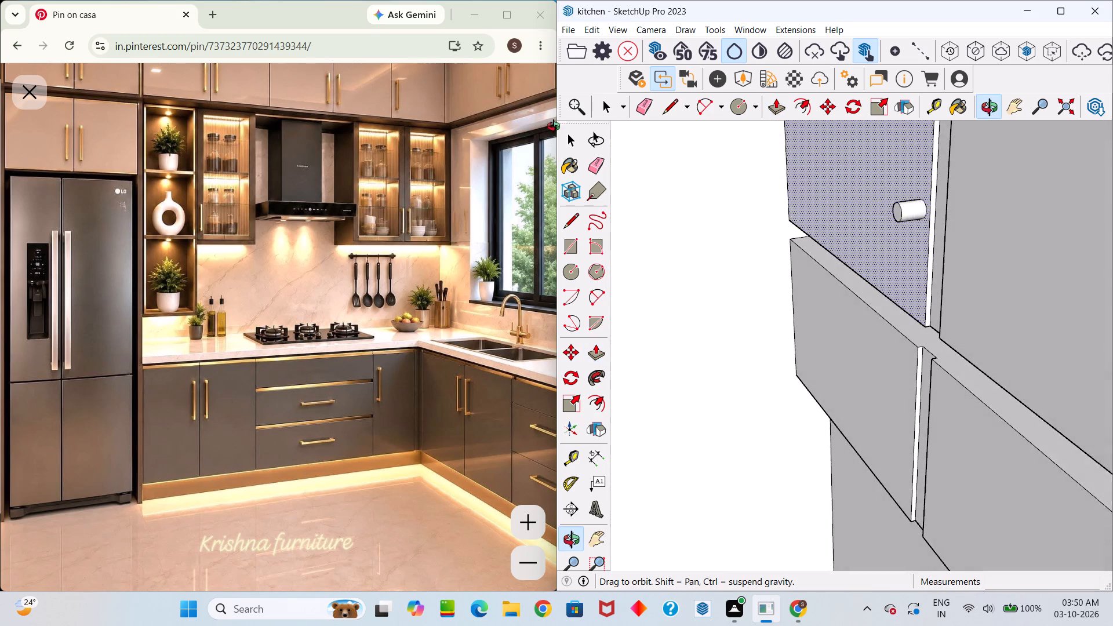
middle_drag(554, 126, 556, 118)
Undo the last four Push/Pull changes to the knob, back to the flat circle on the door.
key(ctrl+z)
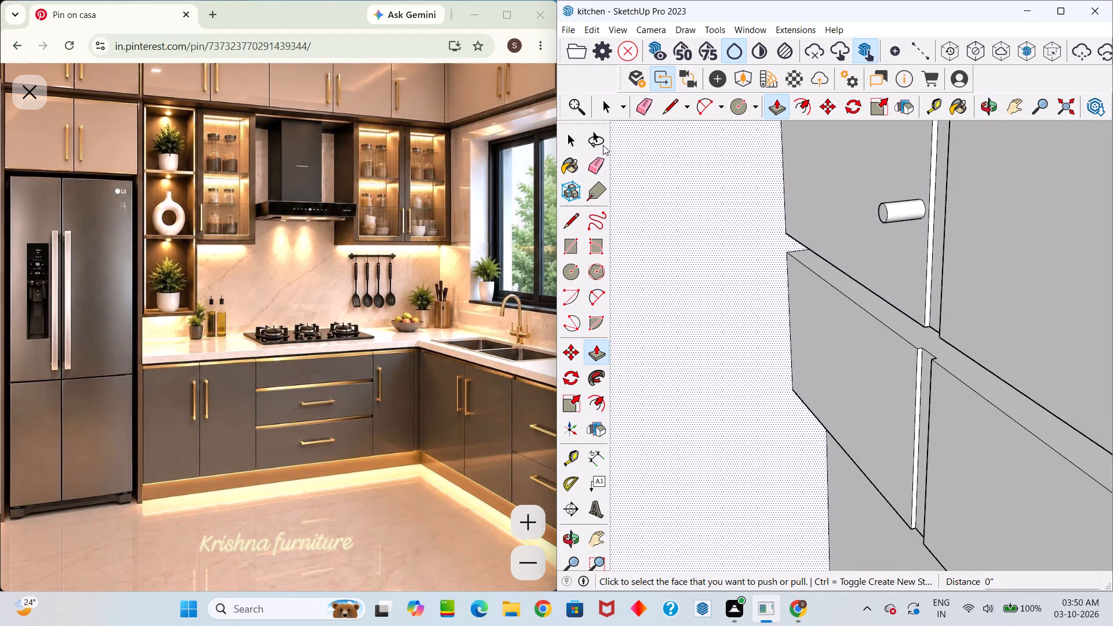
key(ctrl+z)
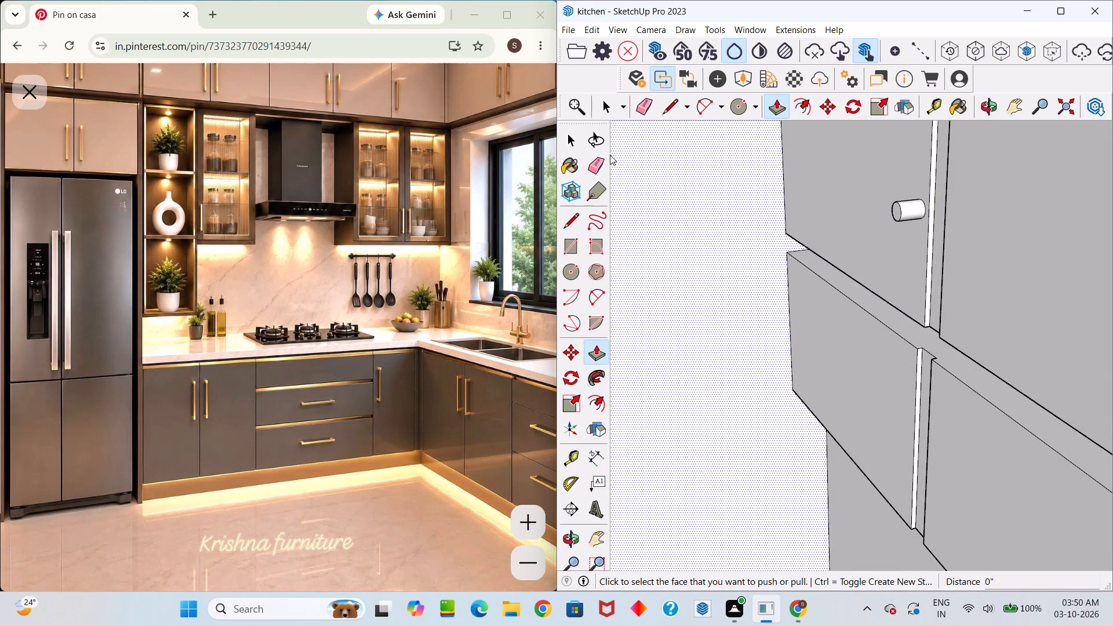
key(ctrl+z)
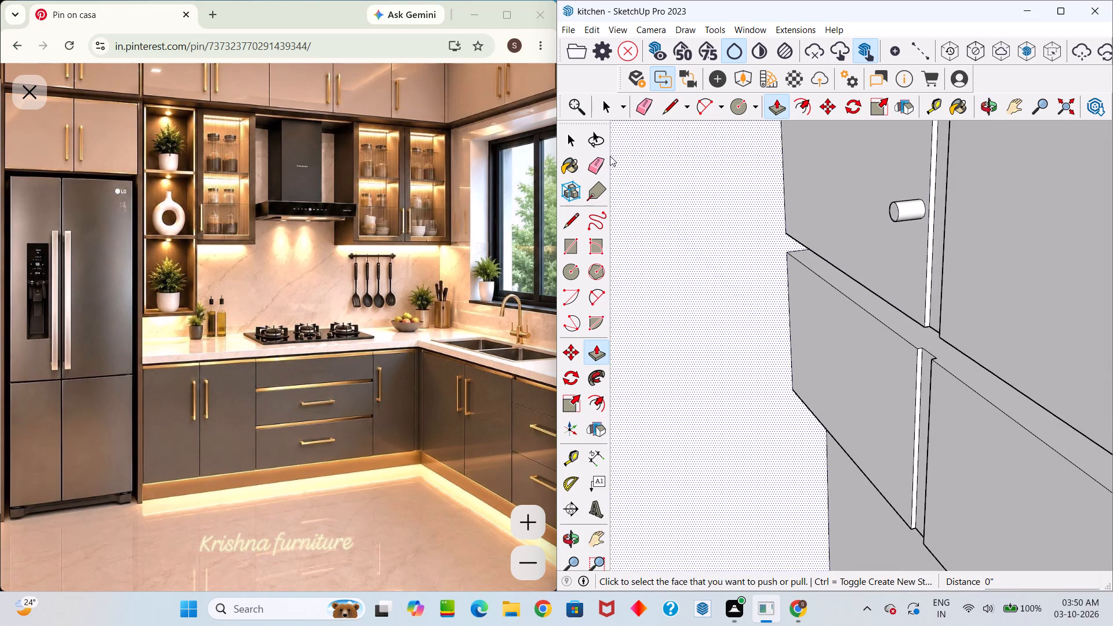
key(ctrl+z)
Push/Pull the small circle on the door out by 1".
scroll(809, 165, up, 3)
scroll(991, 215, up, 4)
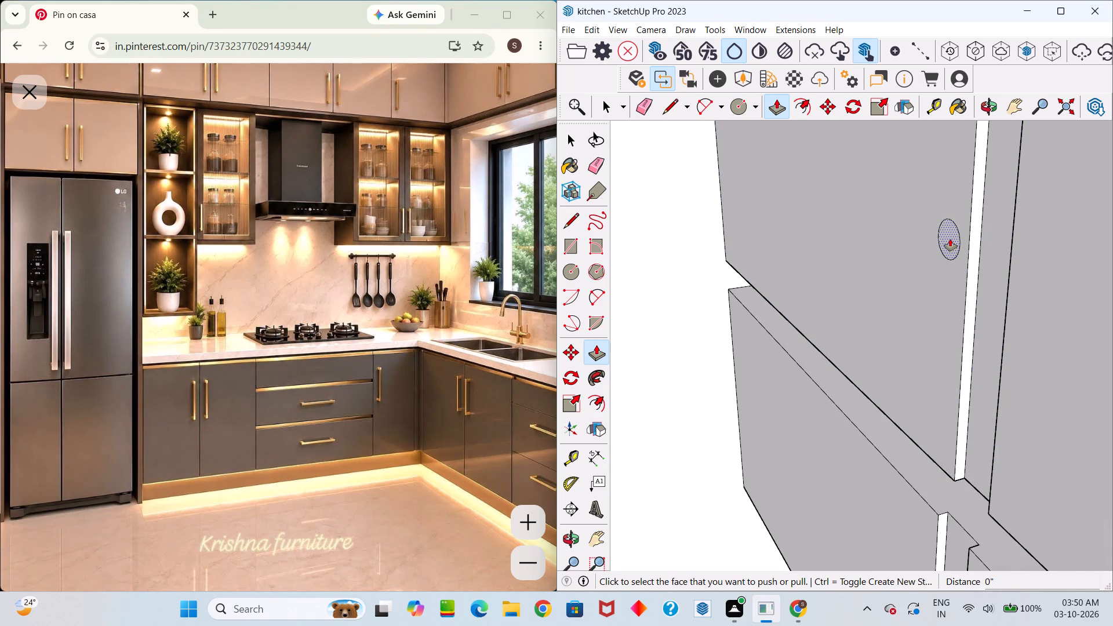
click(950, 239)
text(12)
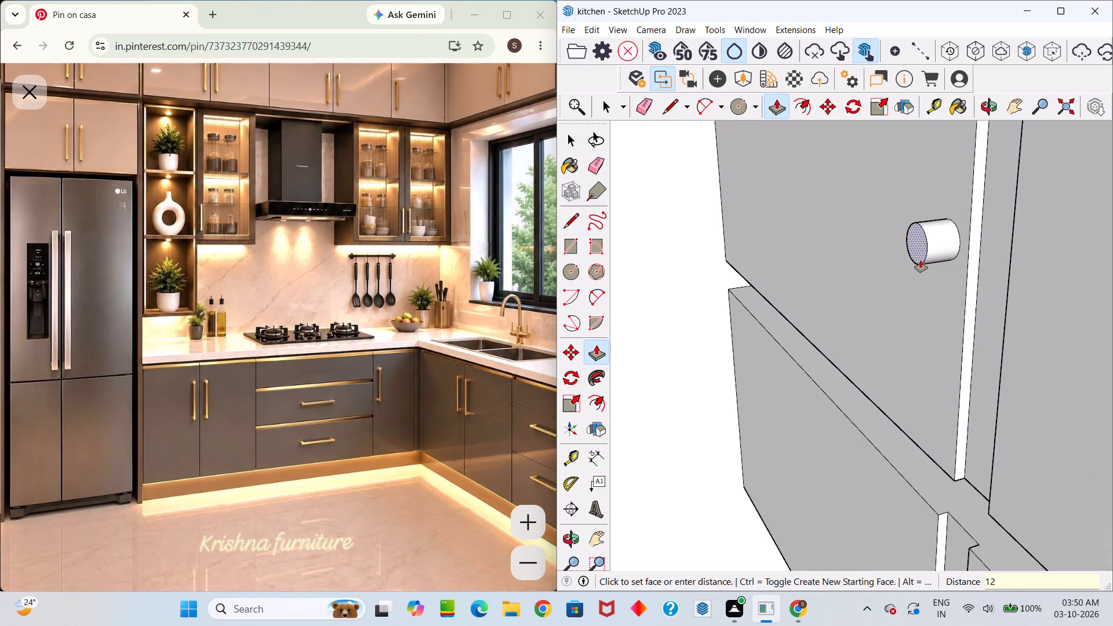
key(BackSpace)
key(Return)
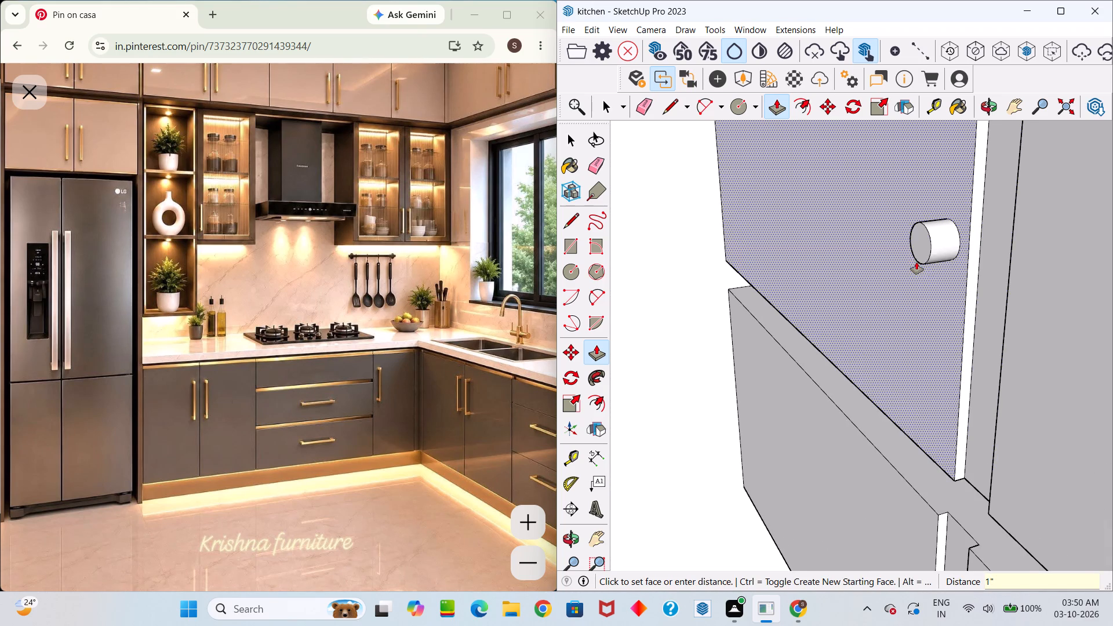
Examine the 1" knob against the upper cabinet doors from several angles.
scroll(927, 270, down, 7)
middle_drag(914, 268, 1105, 283)
scroll(973, 260, down, 11)
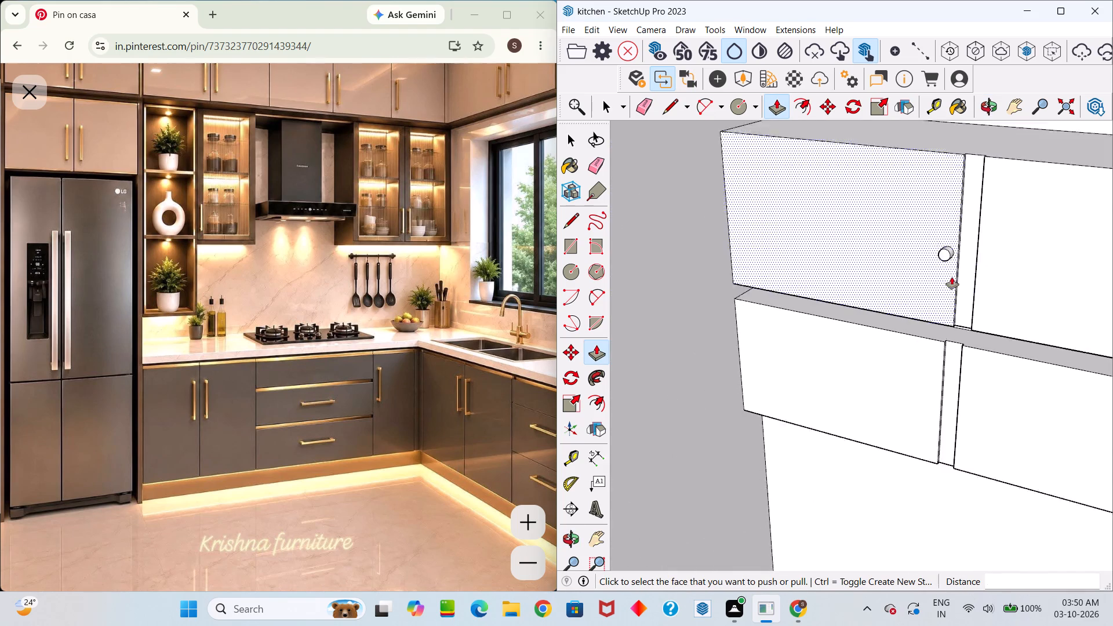
scroll(952, 277, down, 2)
middle_drag(947, 278, 1005, 158)
scroll(918, 270, up, 5)
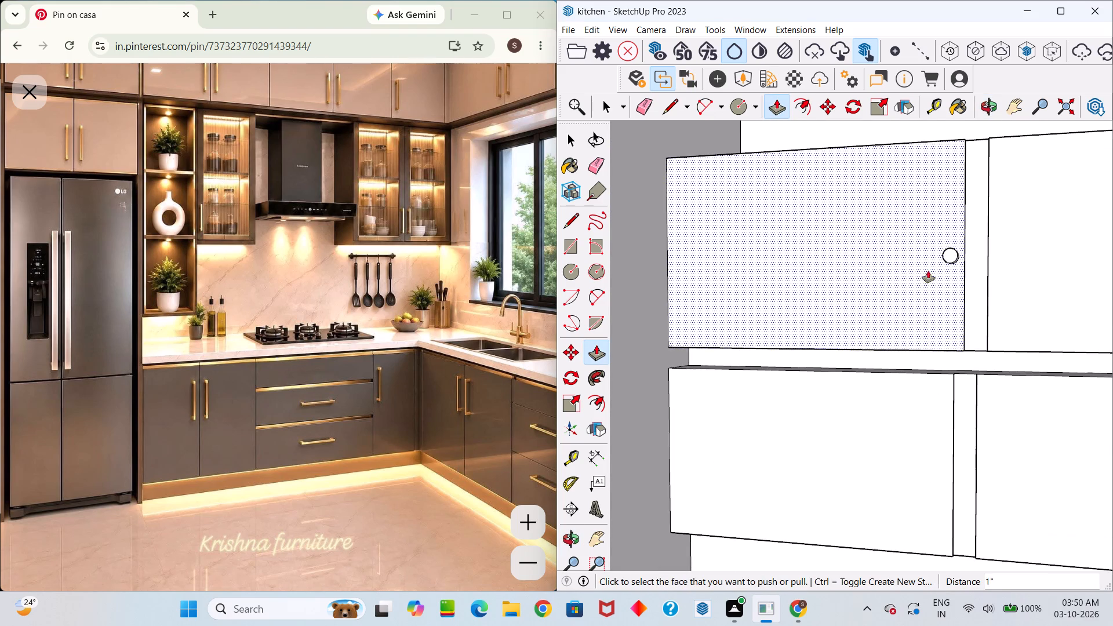
middle_drag(929, 271, 980, 356)
scroll(961, 347, down, 5)
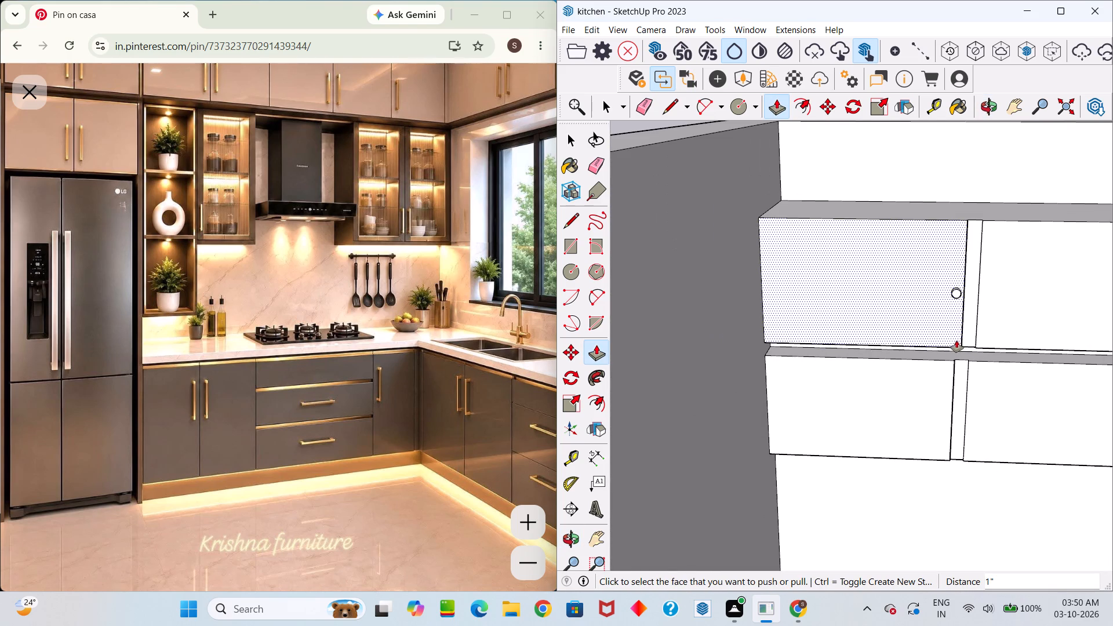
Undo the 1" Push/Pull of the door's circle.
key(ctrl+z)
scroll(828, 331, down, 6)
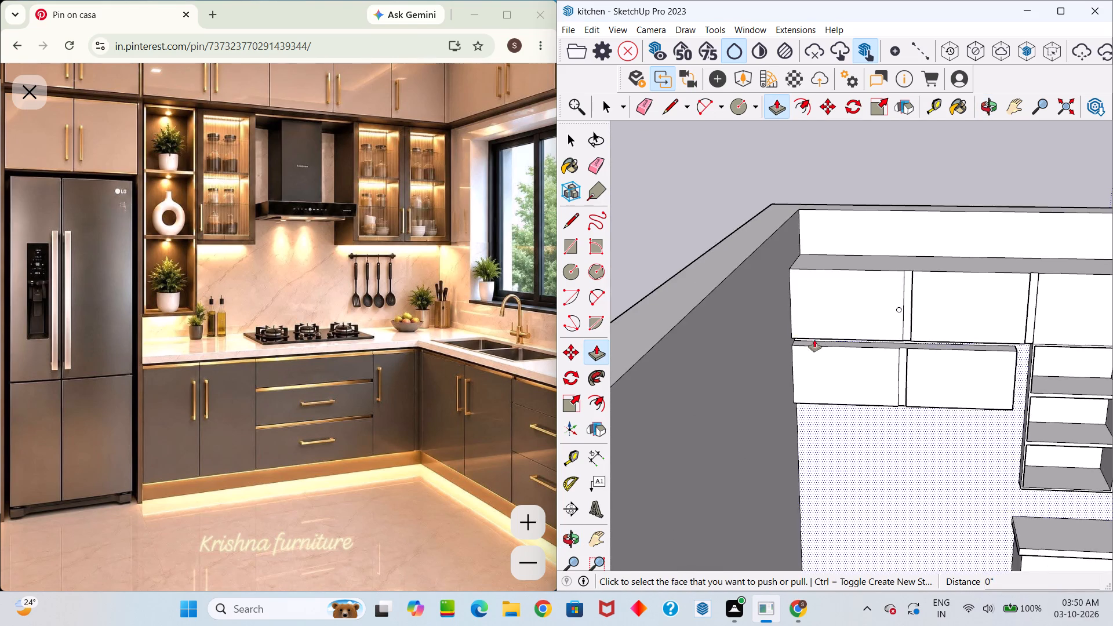
Switch to Chrome and open the 3D Warehouse website in a separate window.
scroll(814, 340, down, 12)
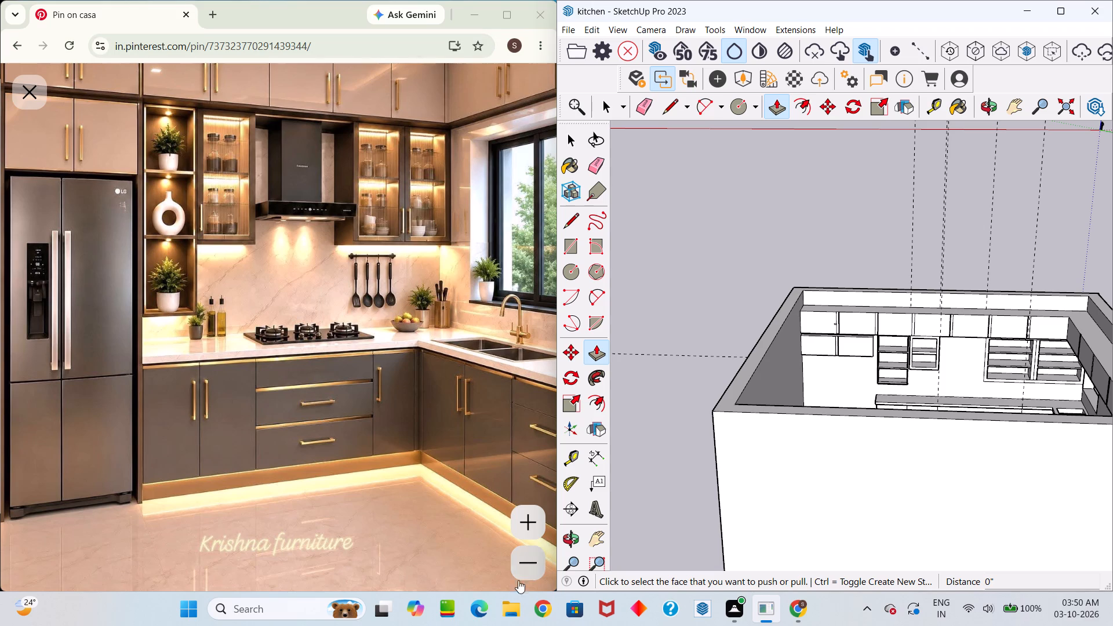
click(539, 610)
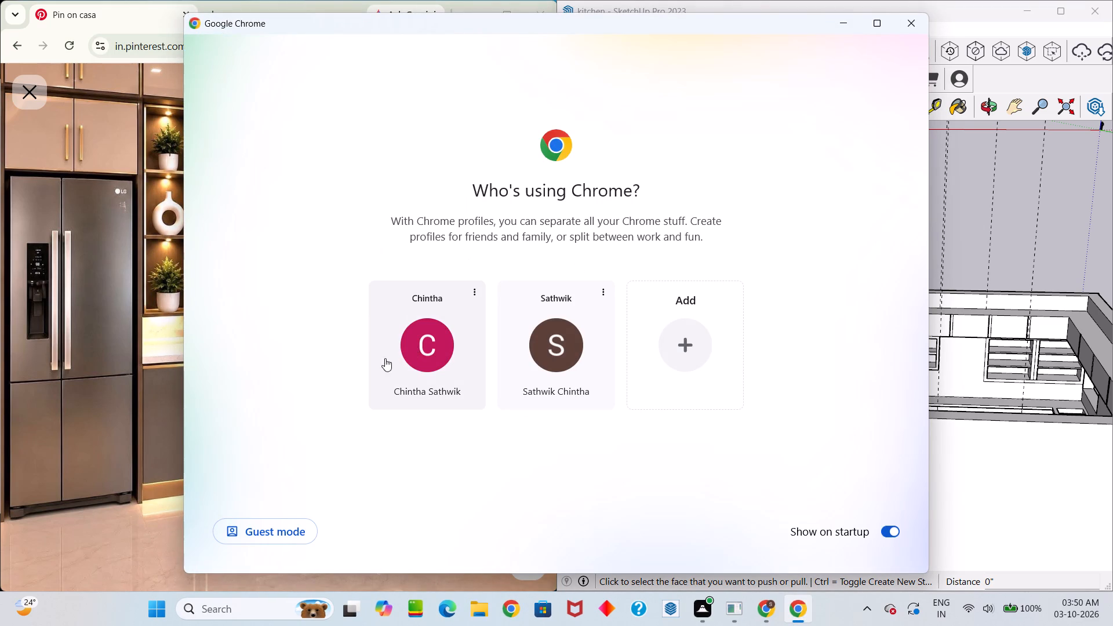
click(422, 350)
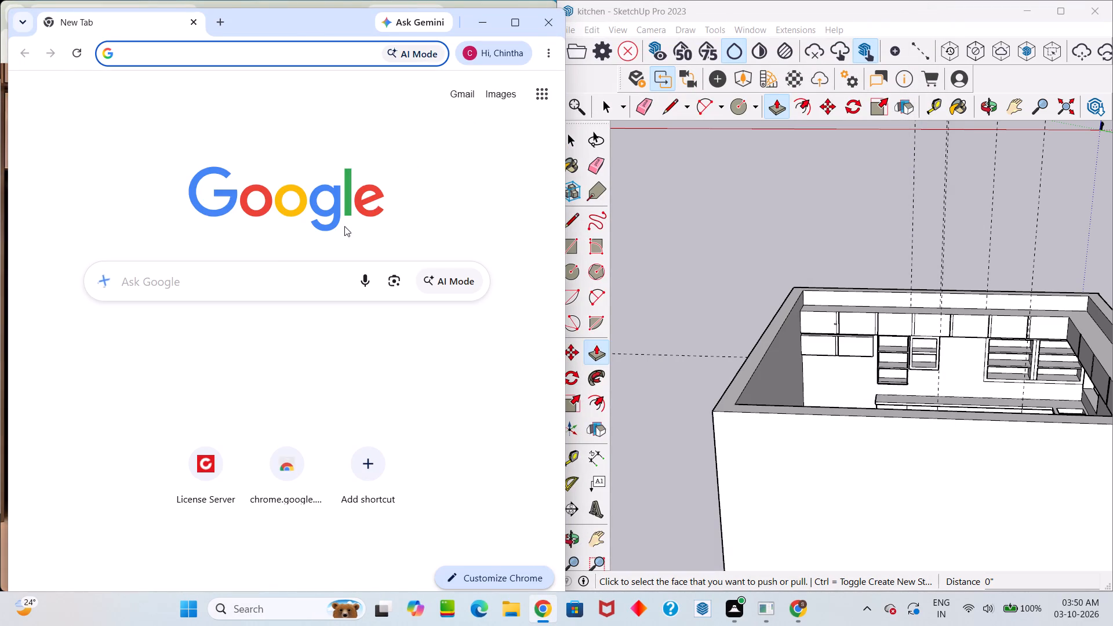
click(296, 291)
click(213, 323)
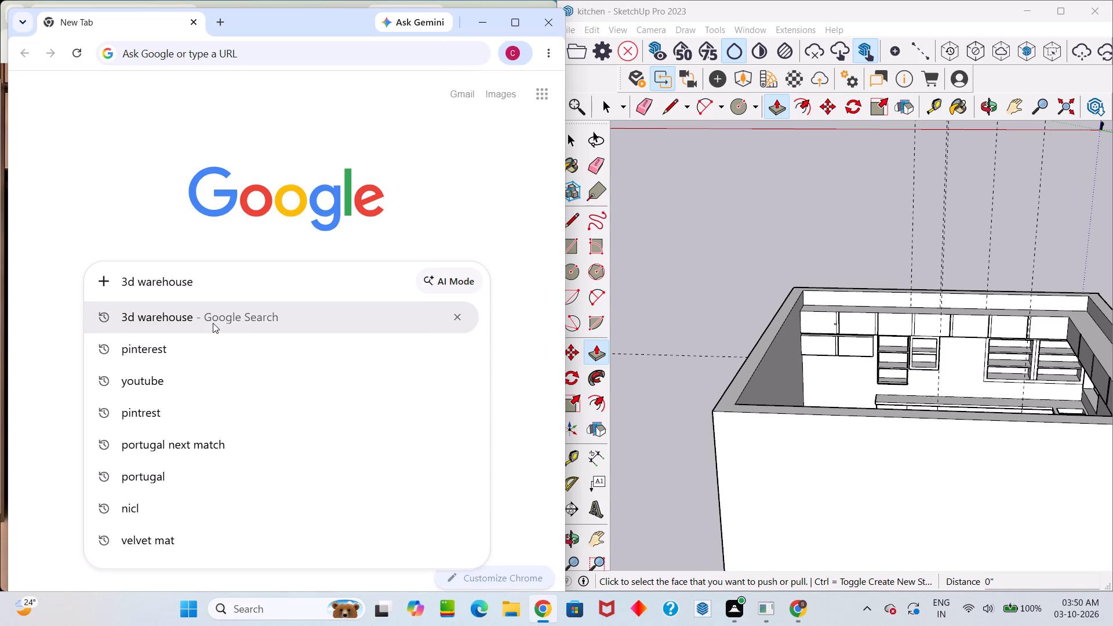
click(147, 241)
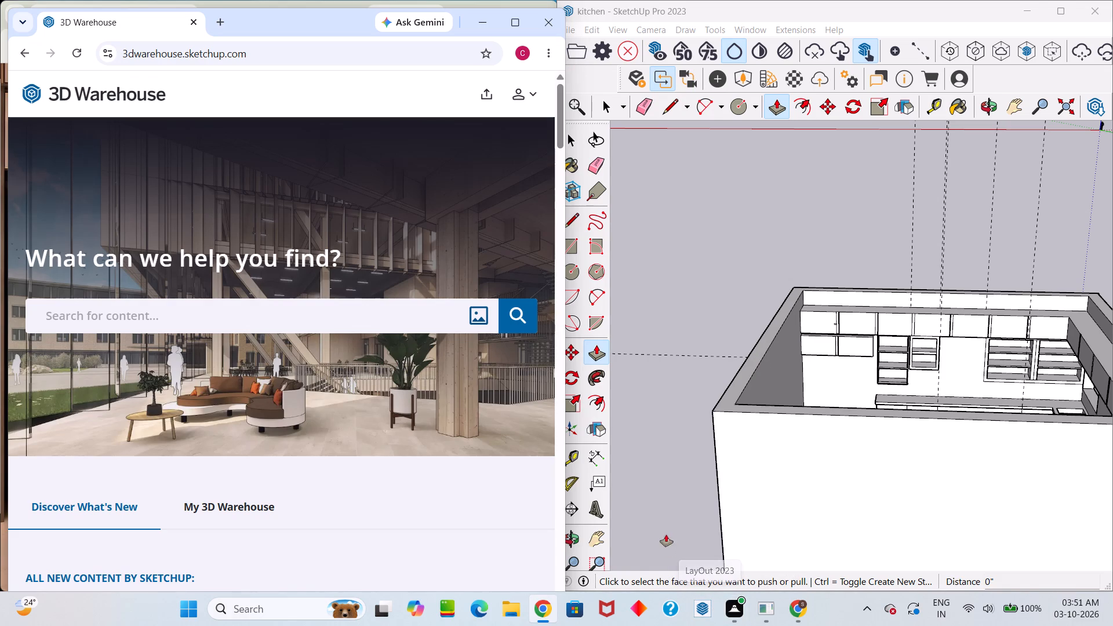
Search 3D Warehouse for "cup board handles" and look over the models offered.
click(209, 321)
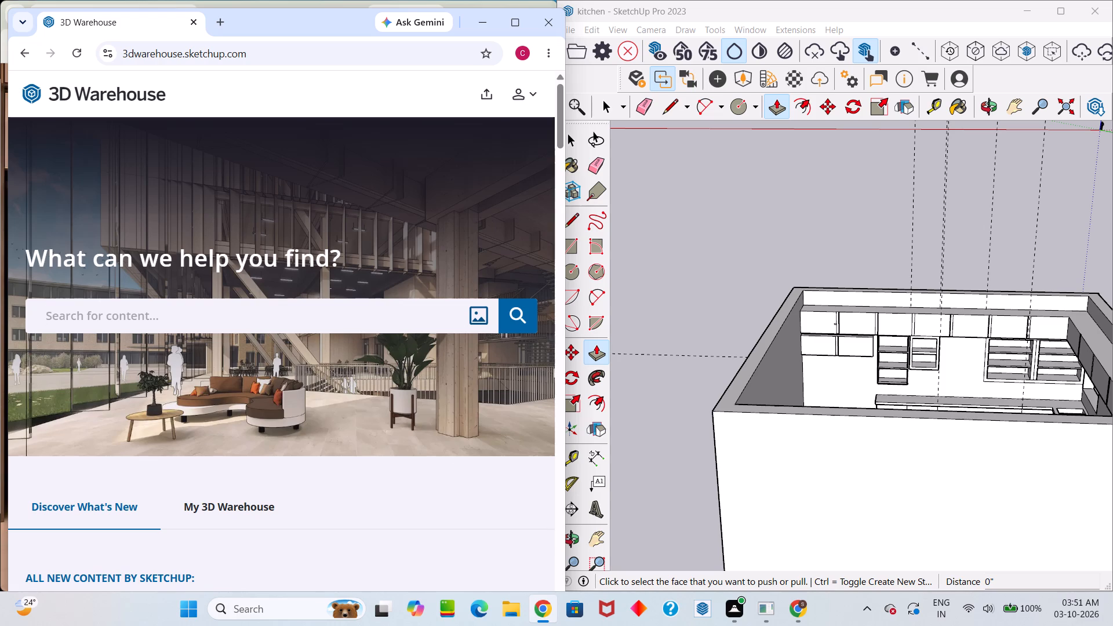
key(c)
key(u)
key(p)
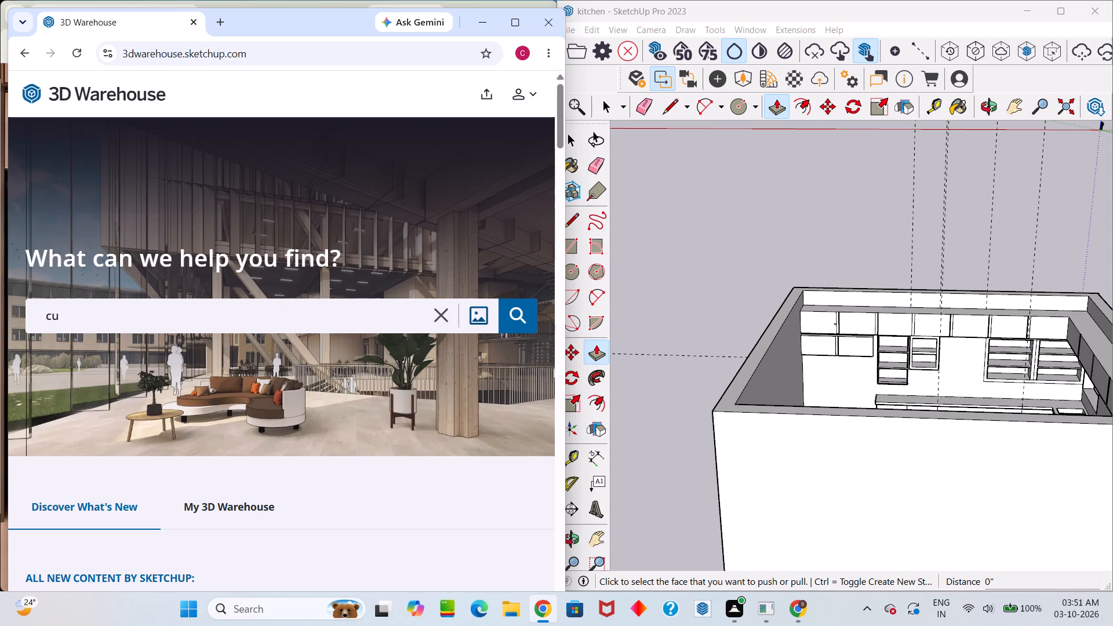
key(space)
text(bo)
text(ar)
text(d)
key(space)
text(ha)
text(ndles)
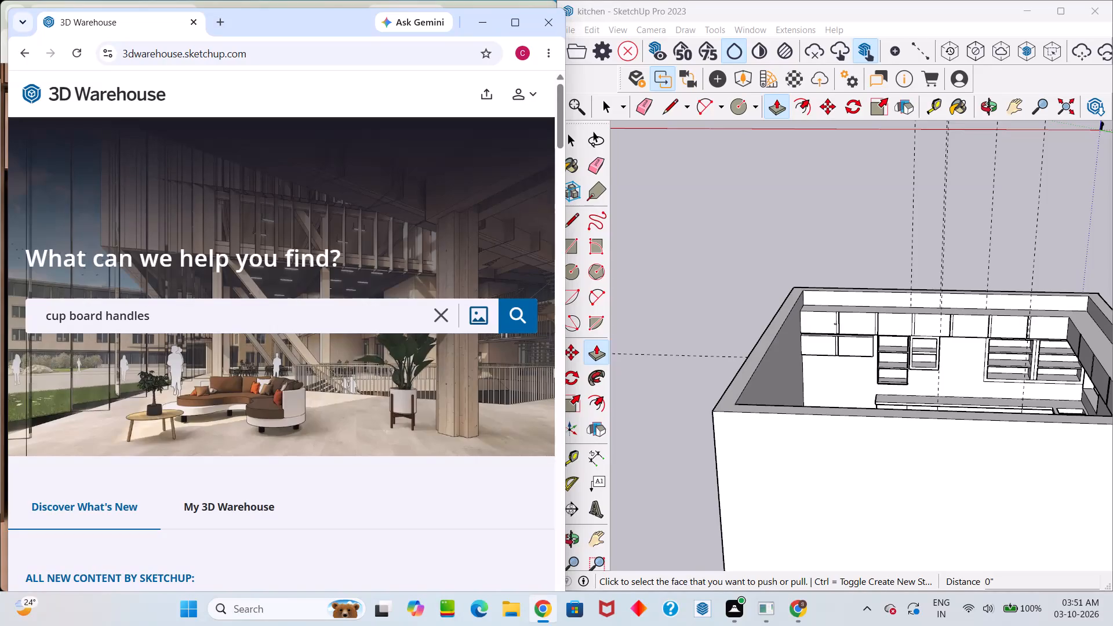
key(Return)
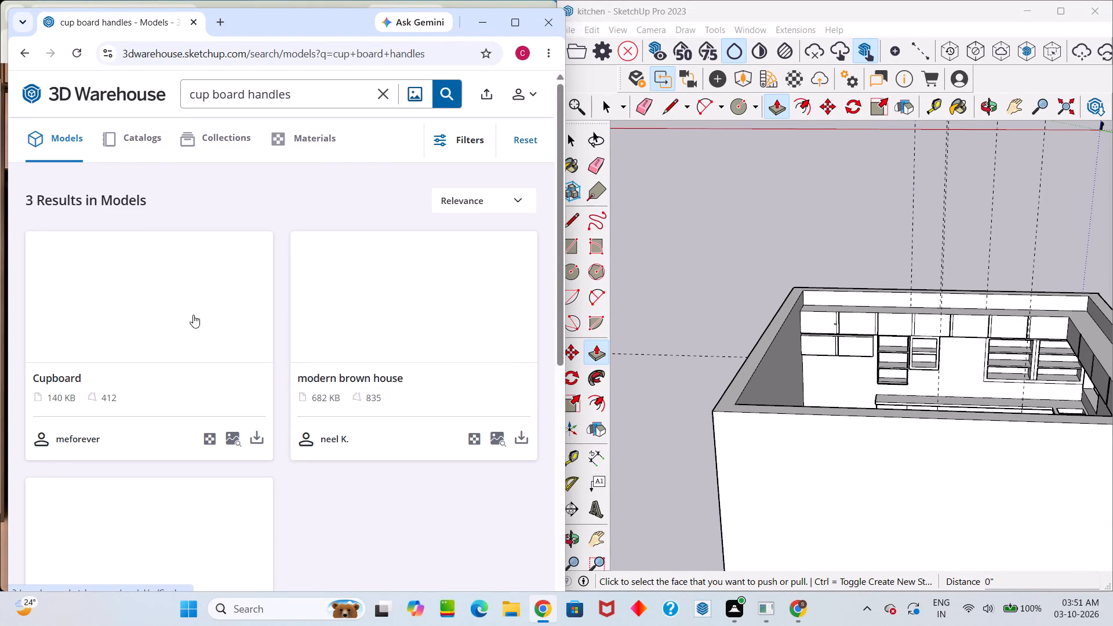
scroll(196, 332, down, 4)
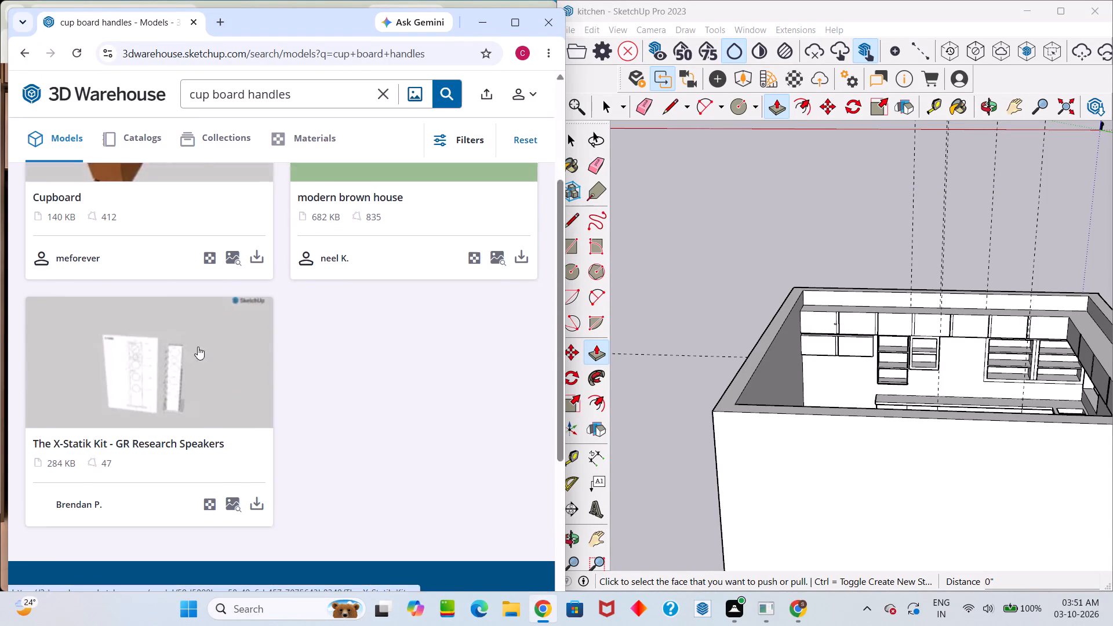
scroll(198, 341, up, 5)
scroll(223, 301, up, 5)
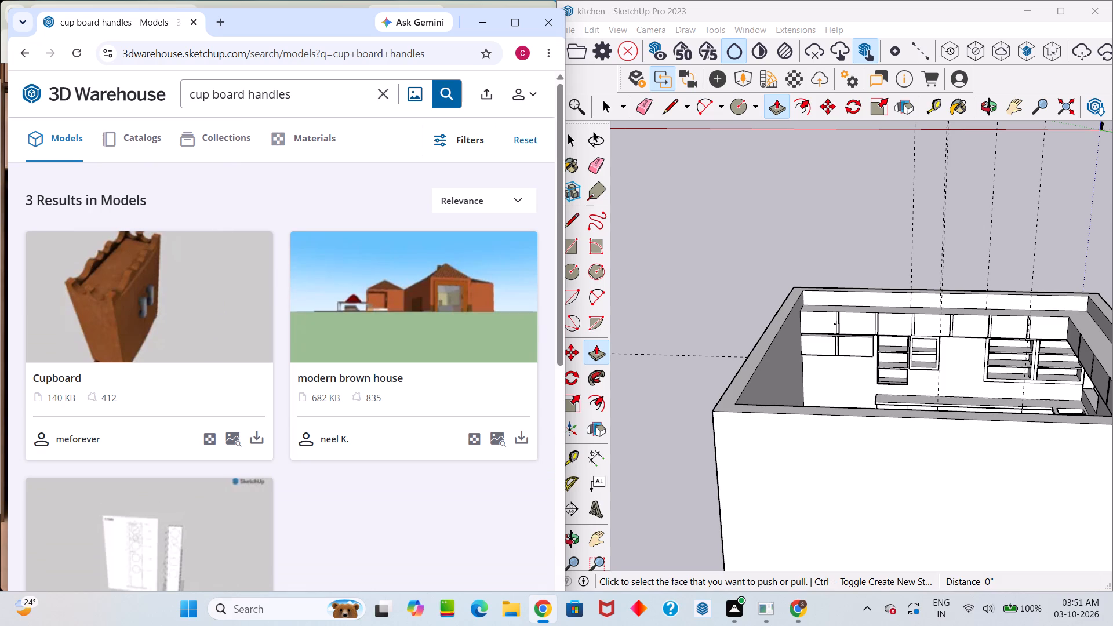
Shorten the 3D Warehouse search to "handles" and run it again.
click(242, 91)
key(BackSpace)
key(BackSpace)
key(BackSpace)
key(BackSpace)
key(BackSpace)
key(BackSpace)
key(BackSpace)
key(BackSpace)
key(BackSpace)
key(BackSpace)
key(BackSpace)
key(BackSpace)
key(BackSpace)
key(BackSpace)
key(BackSpace)
key(Return)
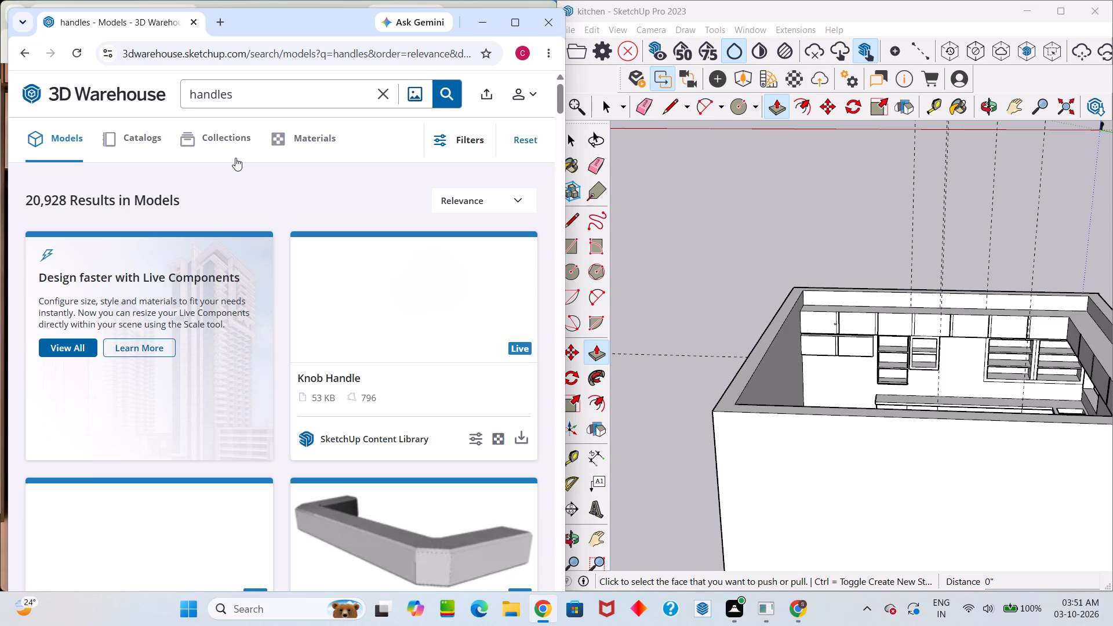
Browse the handle models for one matching the cabinet handles in the reference kitchen photo.
scroll(141, 143, down, 4)
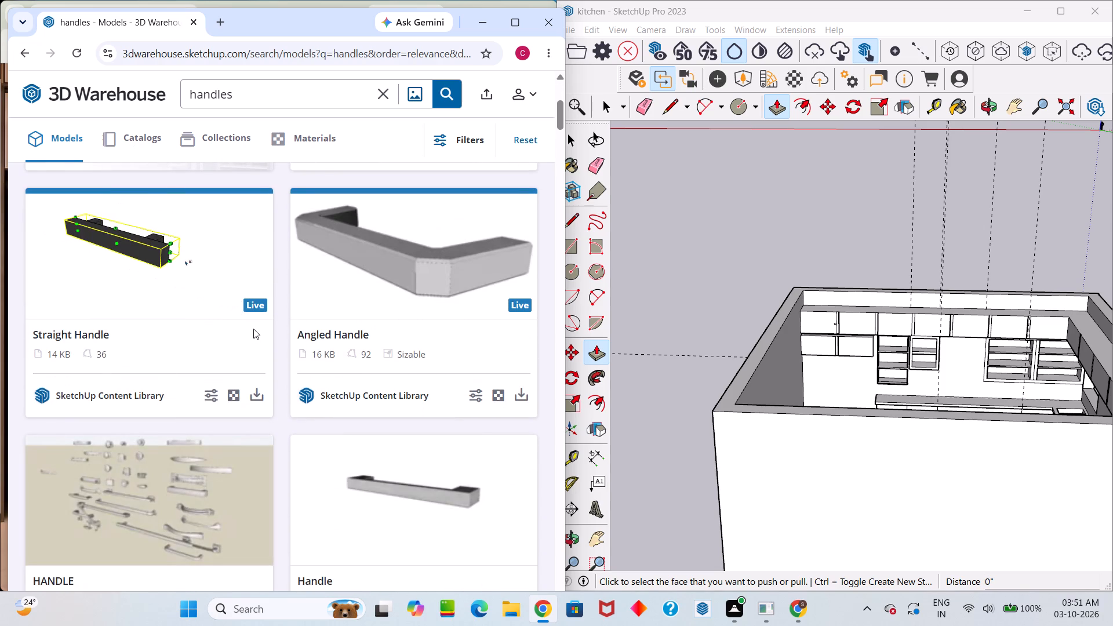
scroll(251, 357, down, 4)
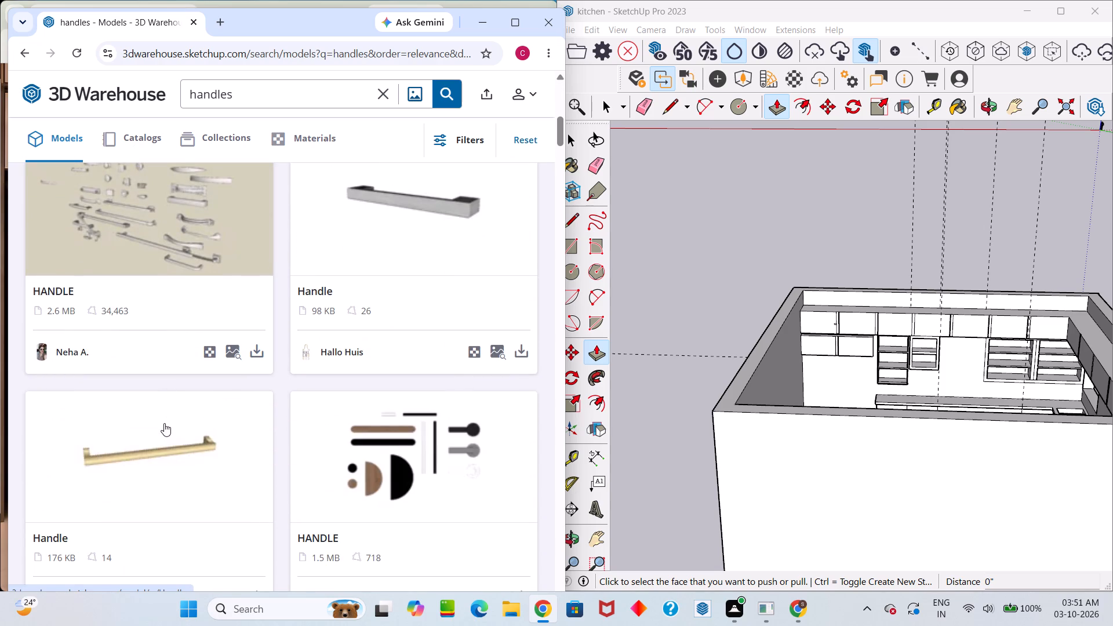
drag(285, 41, 283, 61)
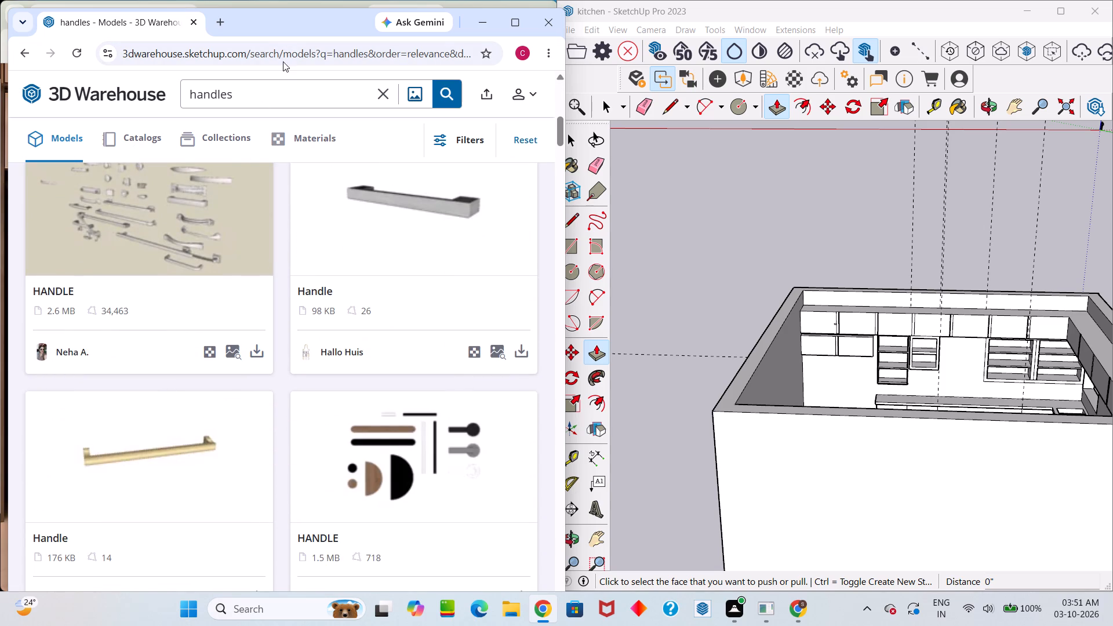
drag(283, 61, 281, 57)
drag(288, 21, 232, 239)
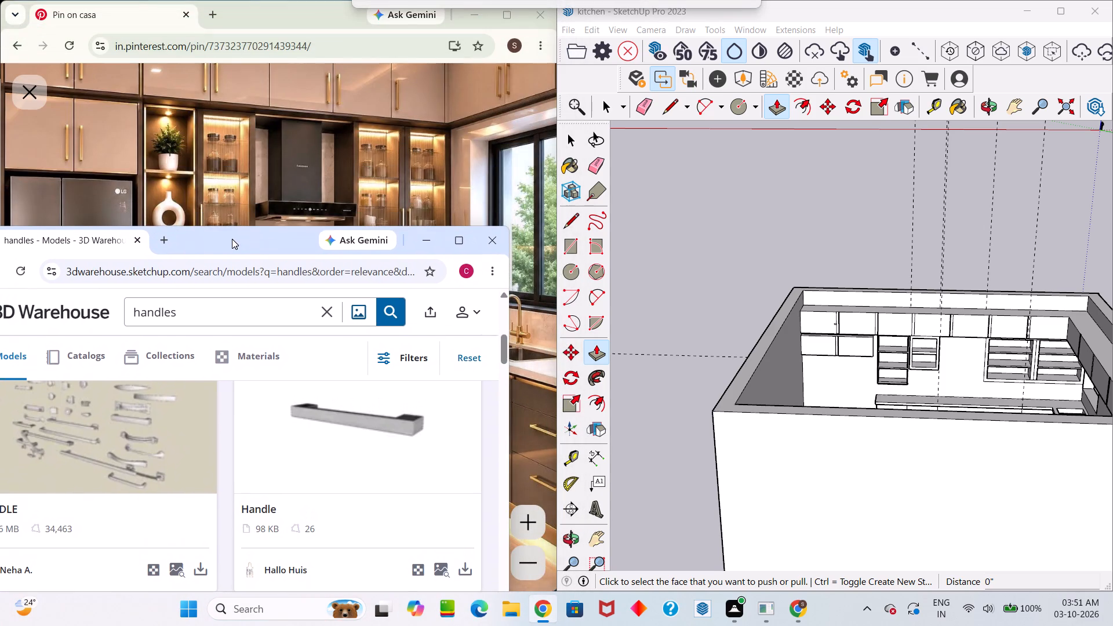
drag(232, 239, 238, 181)
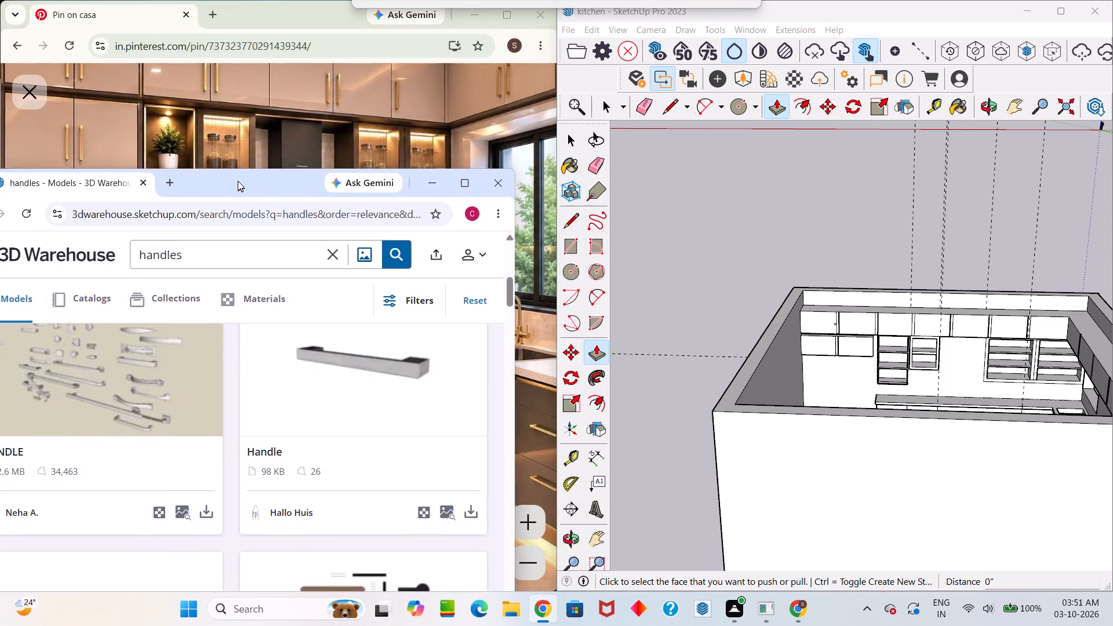
drag(238, 181, 268, 103)
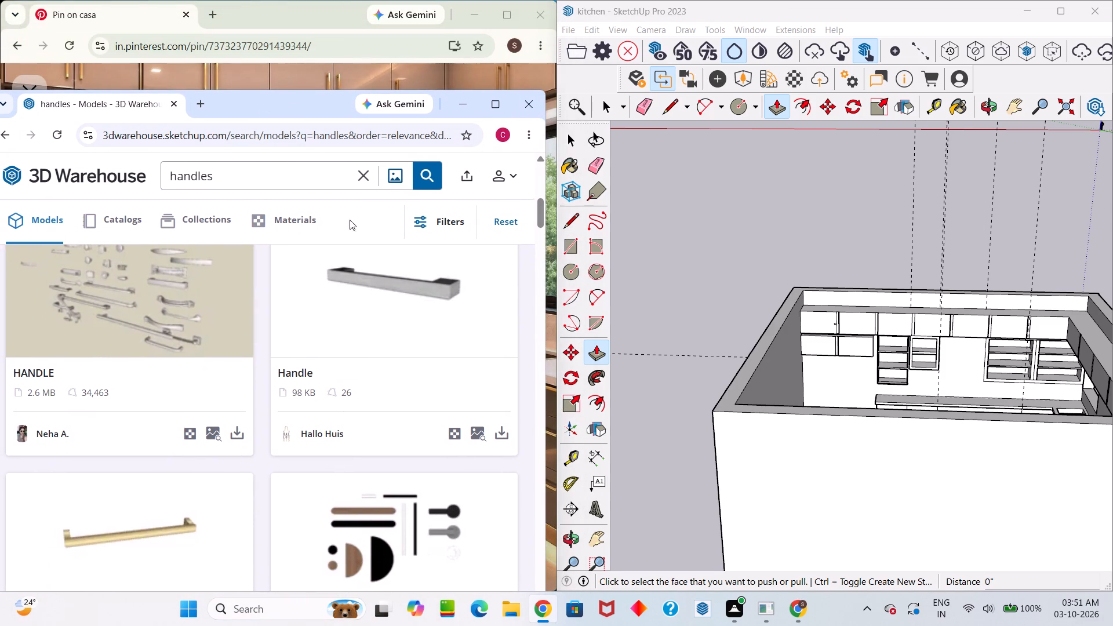
scroll(365, 238, down, 4)
scroll(364, 286, down, 5)
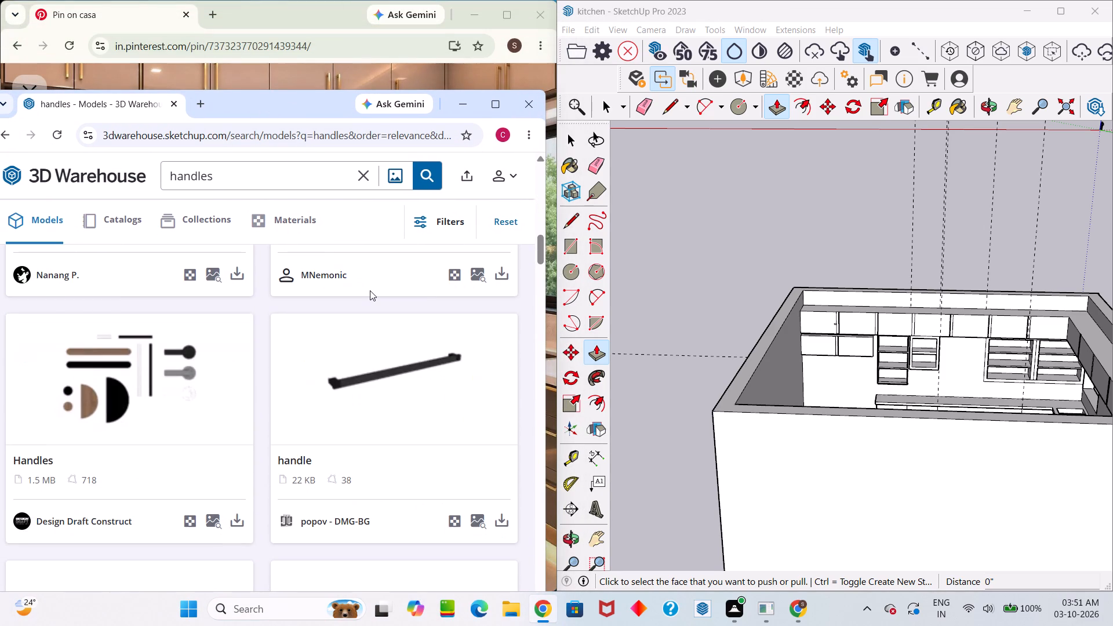
scroll(373, 305, up, 5)
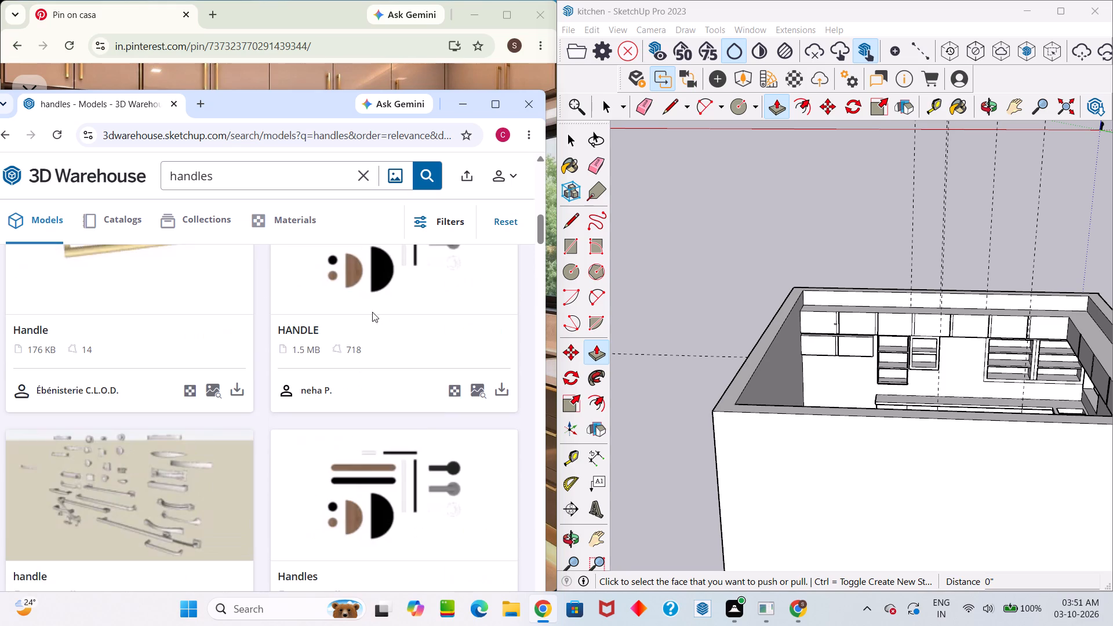
scroll(374, 310, up, 5)
Preview the grey bar Handle model by Hallo Huis, download it as a SketchUp file, and close the 3D Warehouse window.
click(399, 352)
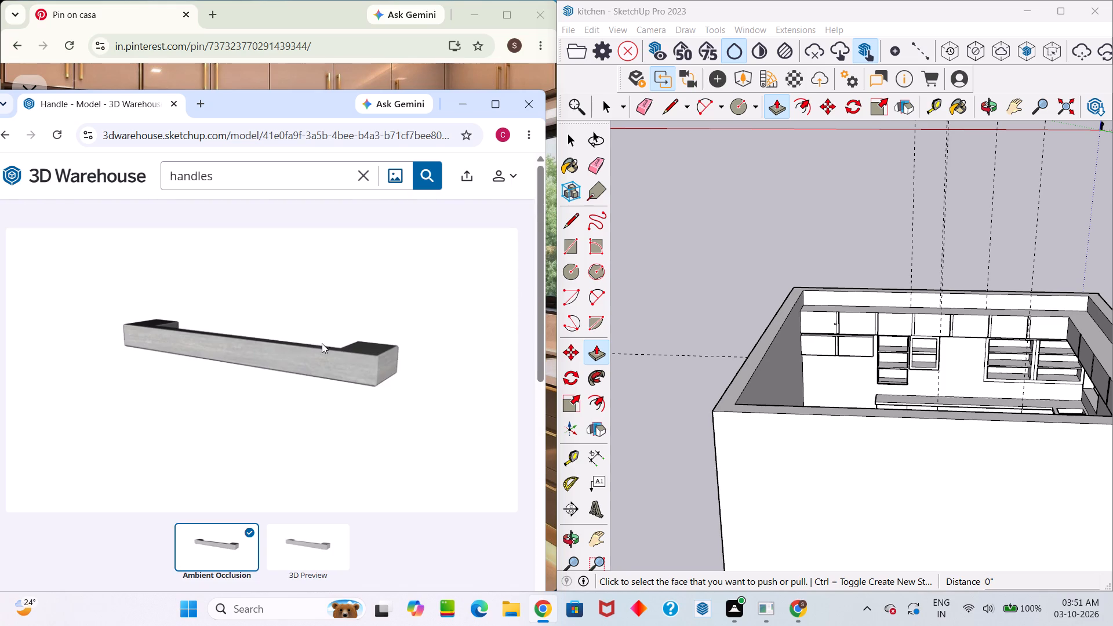
click(319, 549)
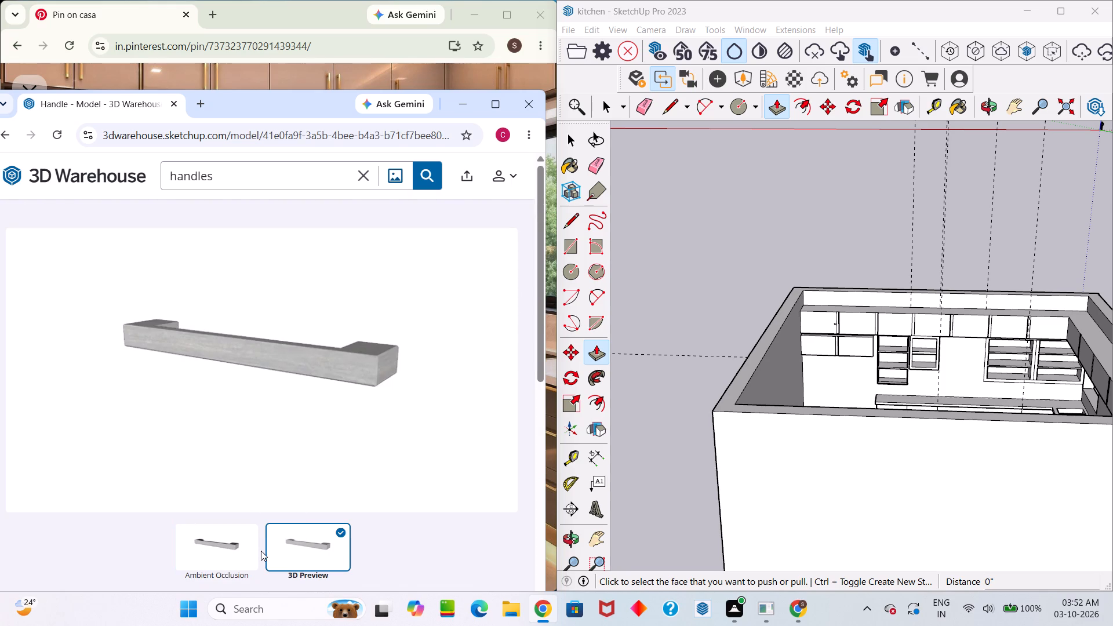
click(260, 551)
click(225, 548)
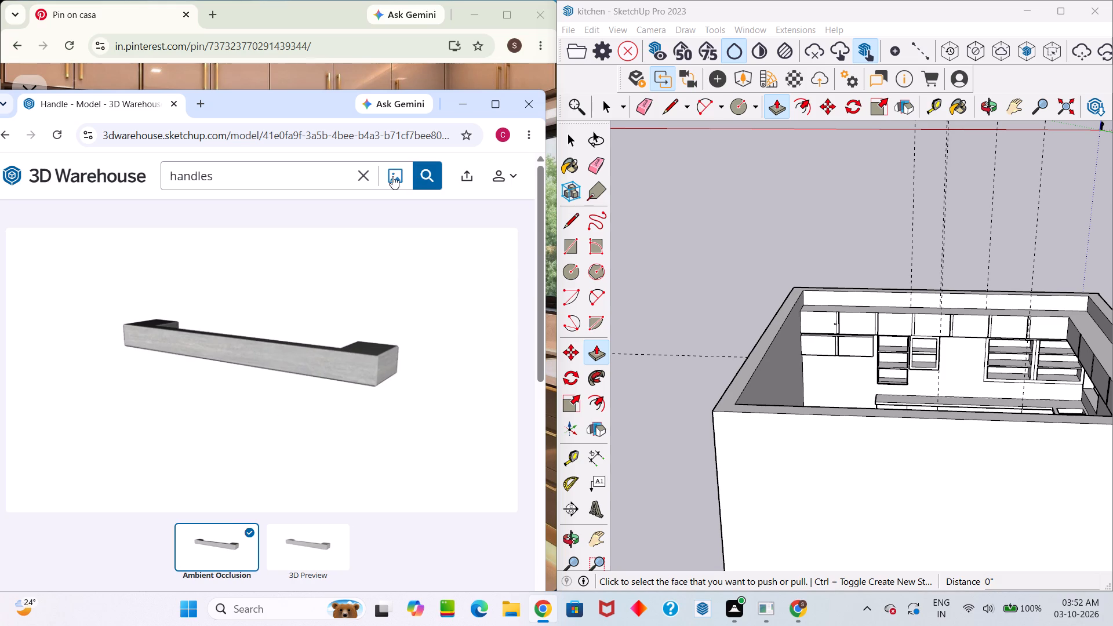
scroll(438, 253, down, 5)
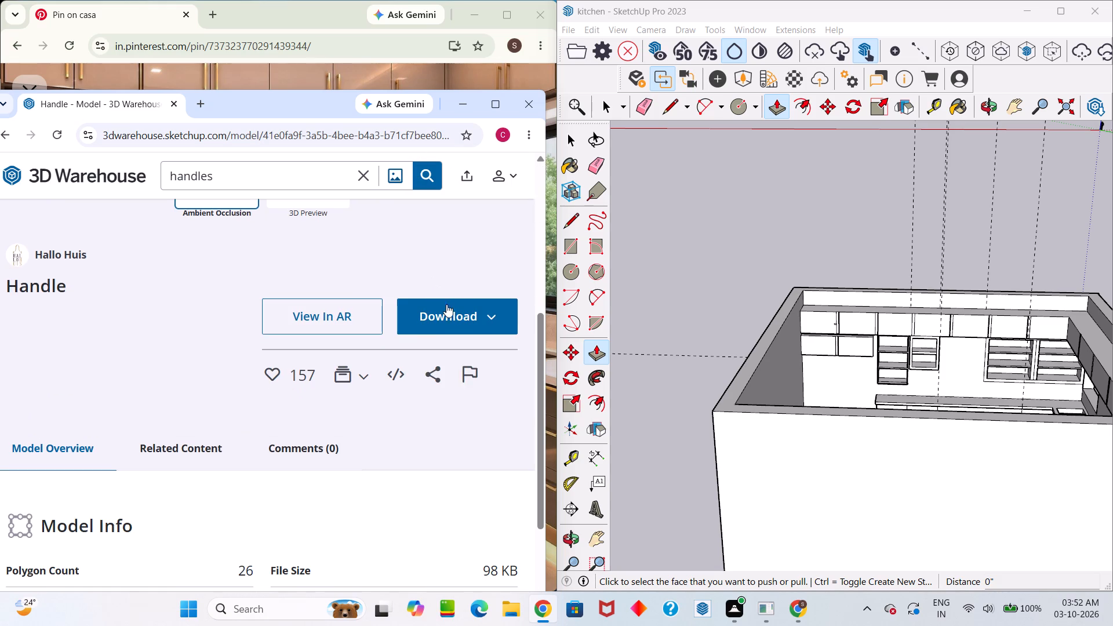
click(446, 315)
click(446, 348)
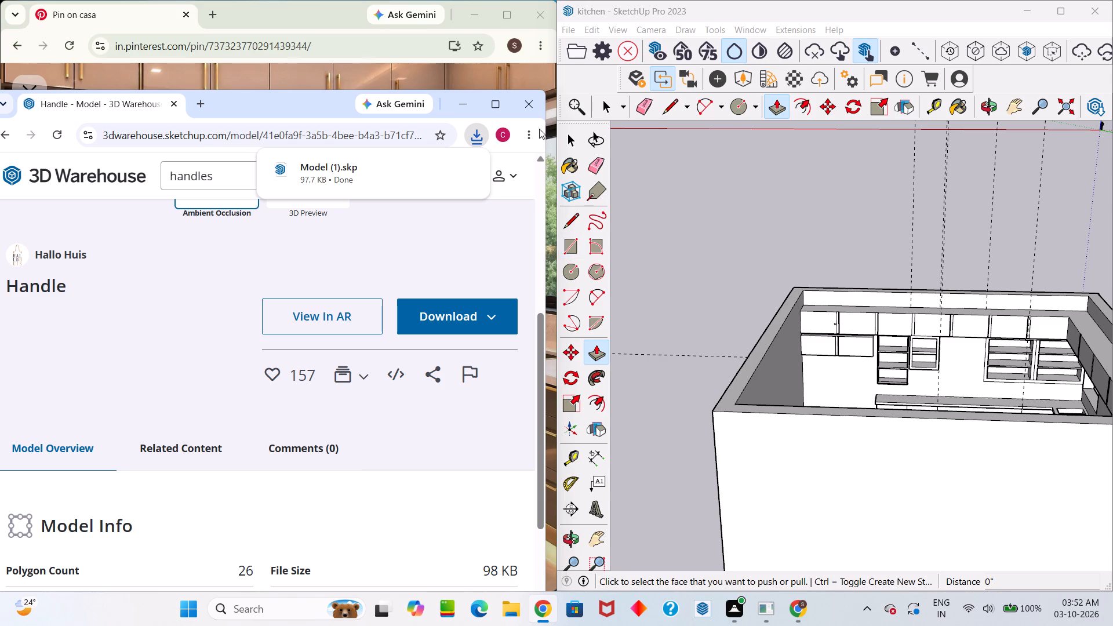
click(534, 111)
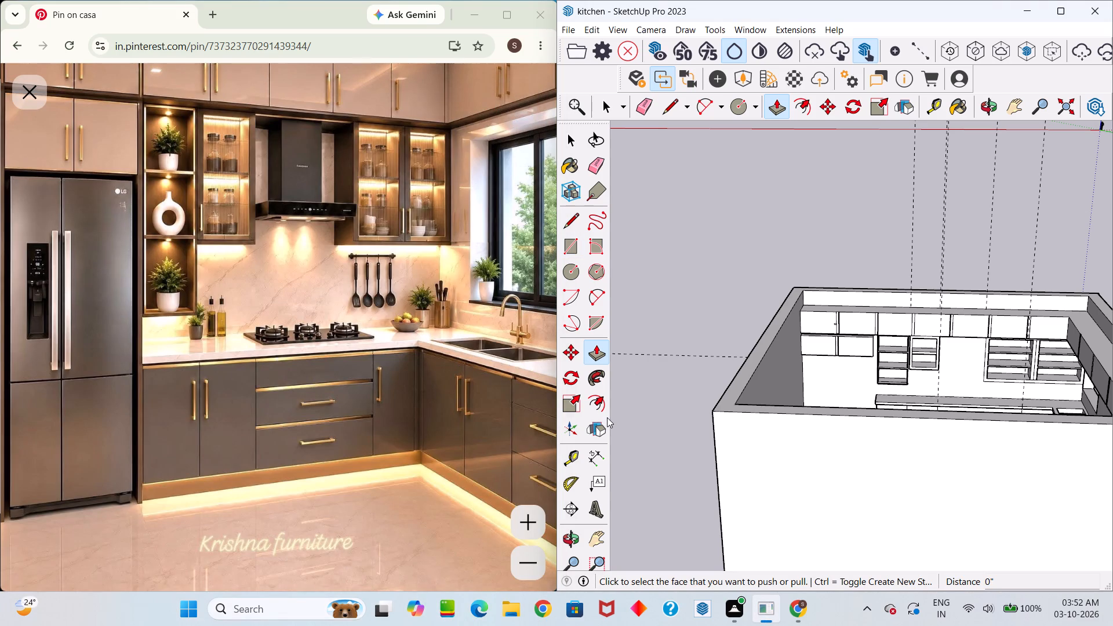
Import the downloaded Model (1) SketchUp handle file and place it in the empty area outside the room's back wall.
click(569, 32)
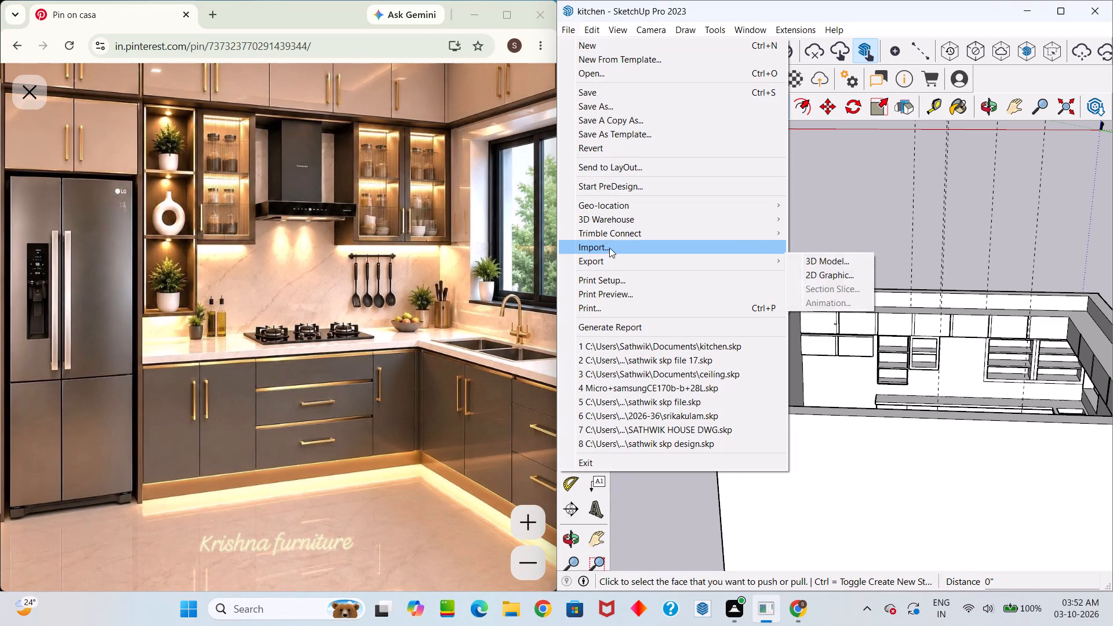
click(609, 248)
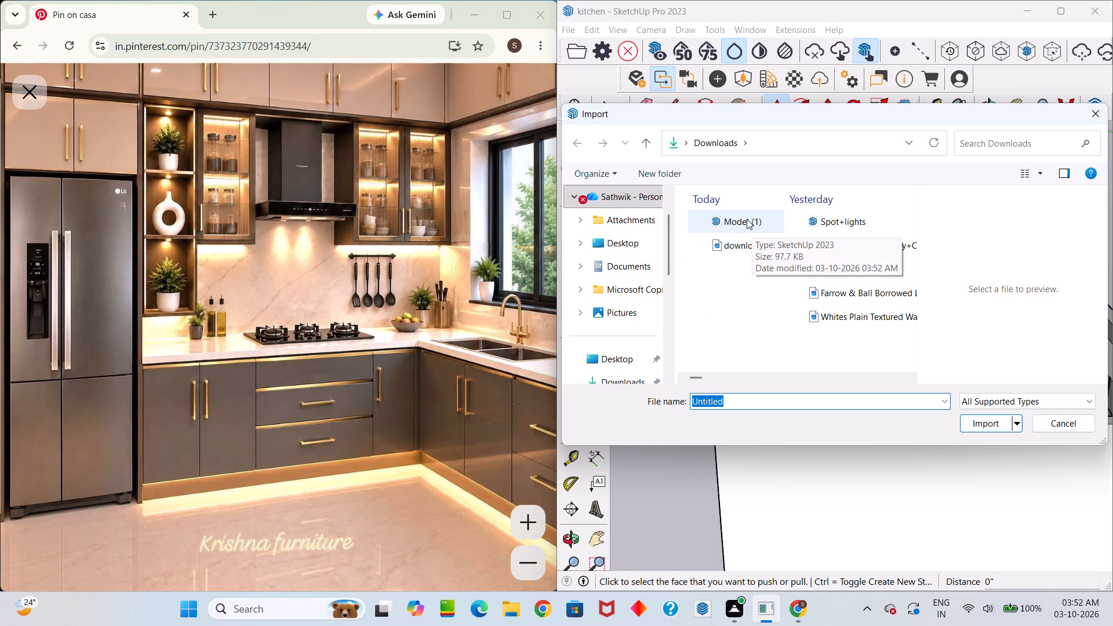
click(747, 219)
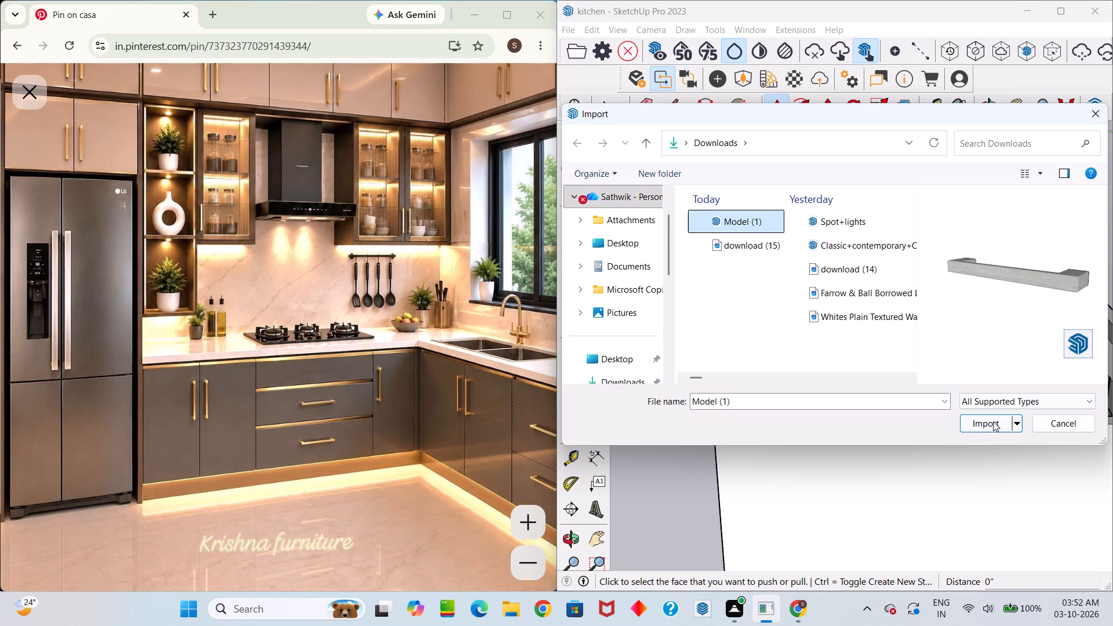
click(992, 420)
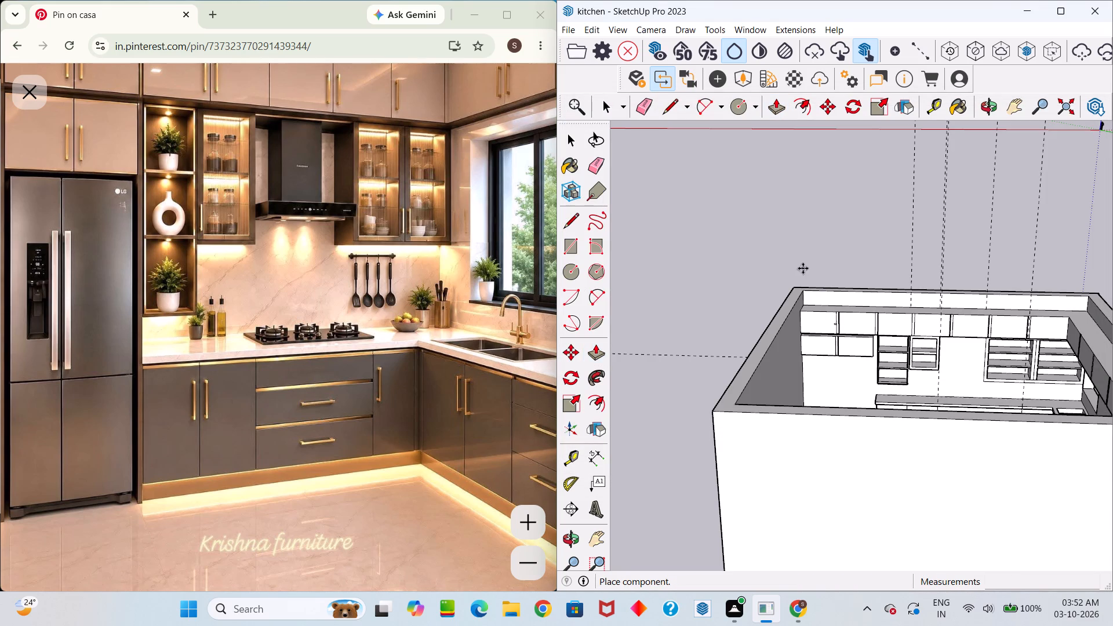
middle_drag(758, 232, 764, 320)
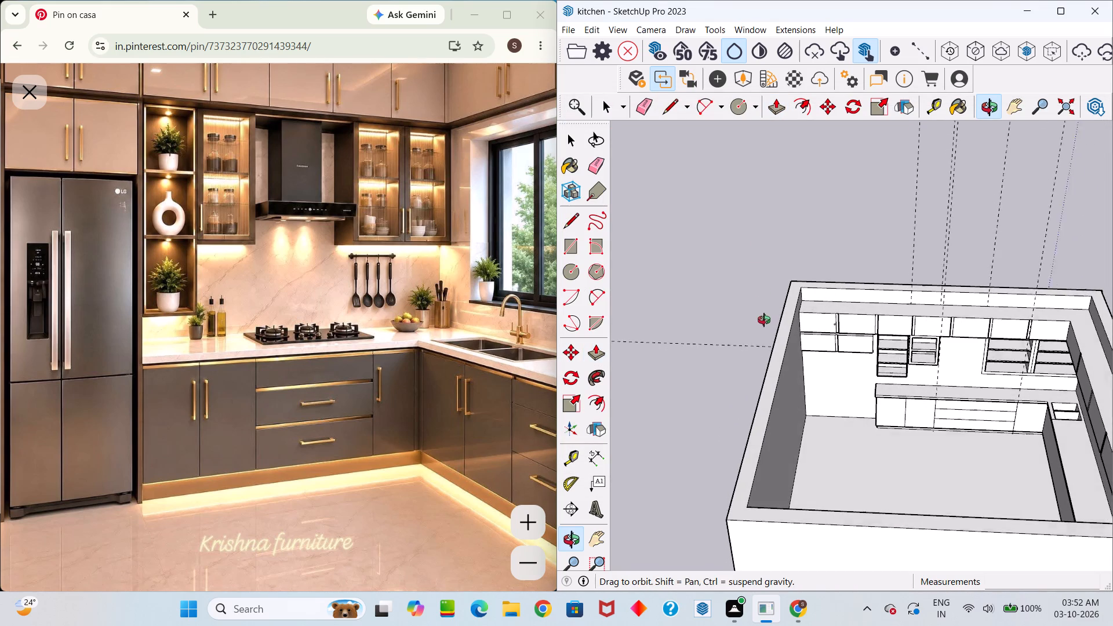
middle_drag(764, 320, 765, 337)
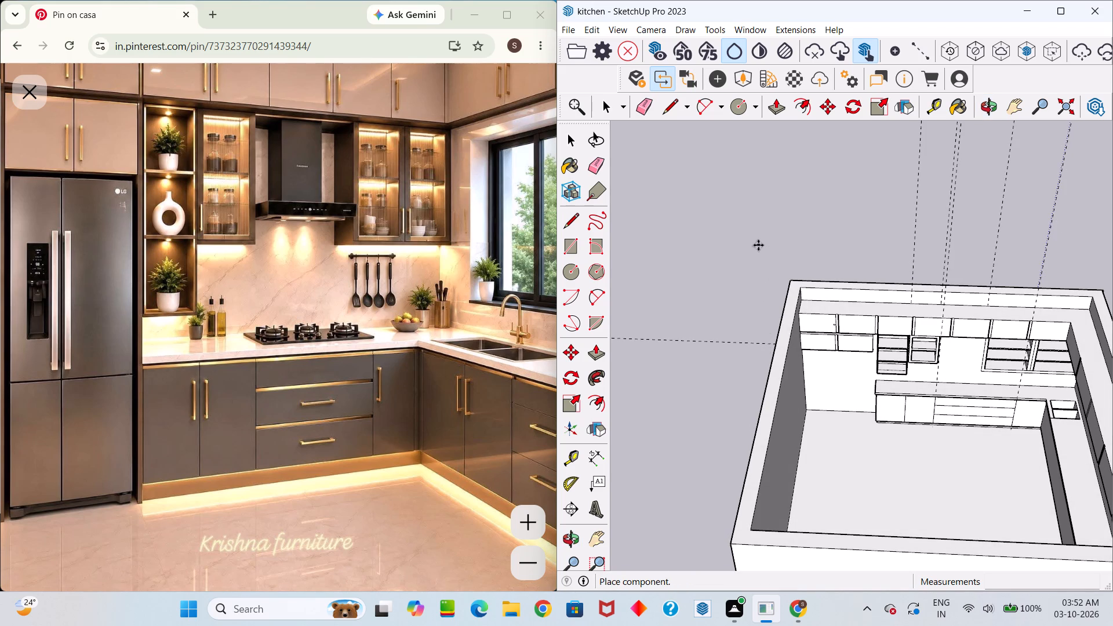
scroll(801, 198, down, 4)
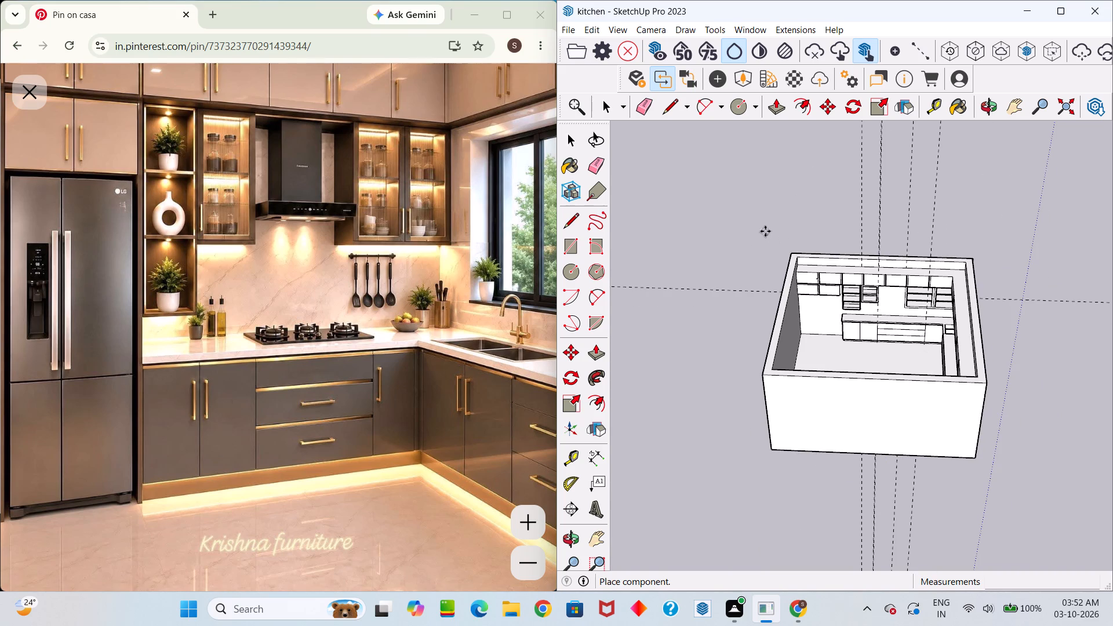
click(764, 225)
Move the imported bar handle from outside the back wall onto the floor inside the kitchen, about 34 feet away.
scroll(767, 220, up, 8)
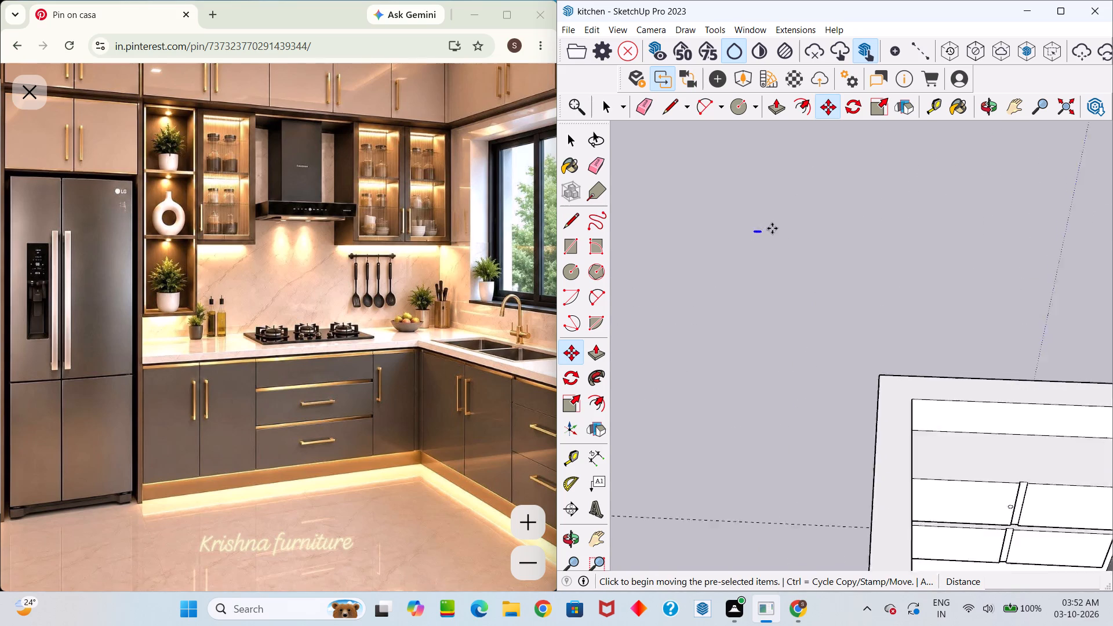
scroll(772, 228, up, 11)
middle_drag(760, 254, 741, 413)
scroll(739, 259, down, 5)
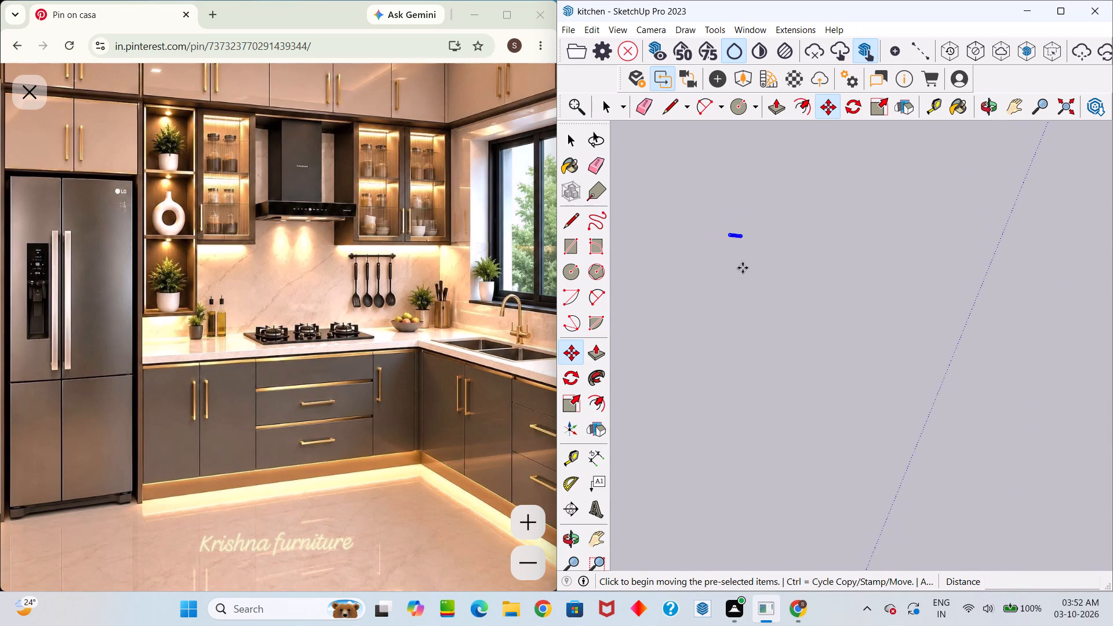
key(m)
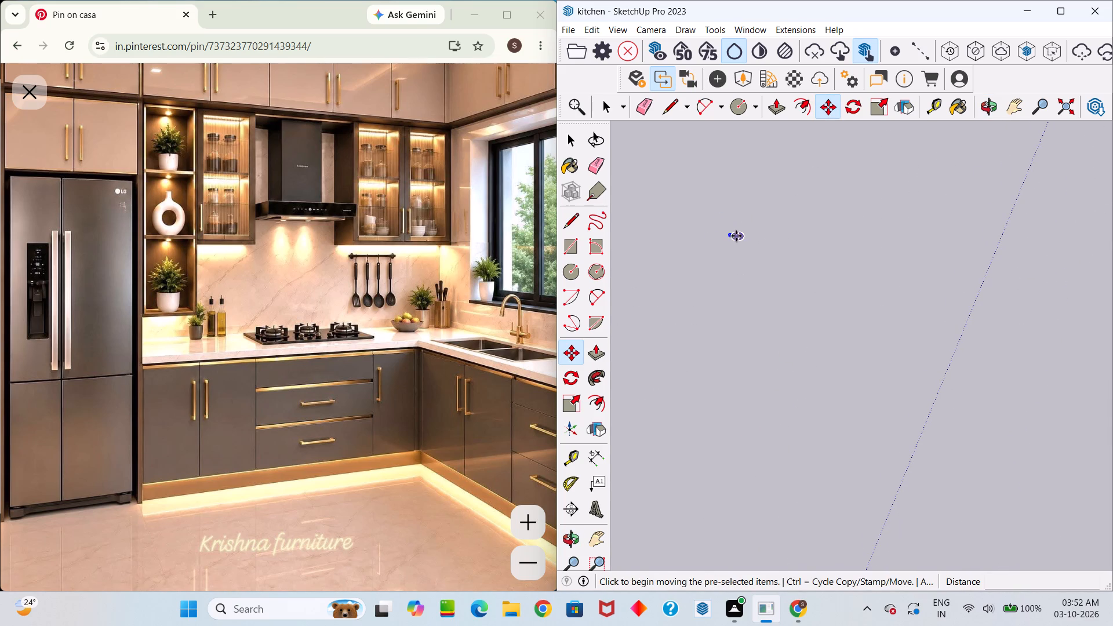
click(736, 236)
scroll(734, 294, down, 20)
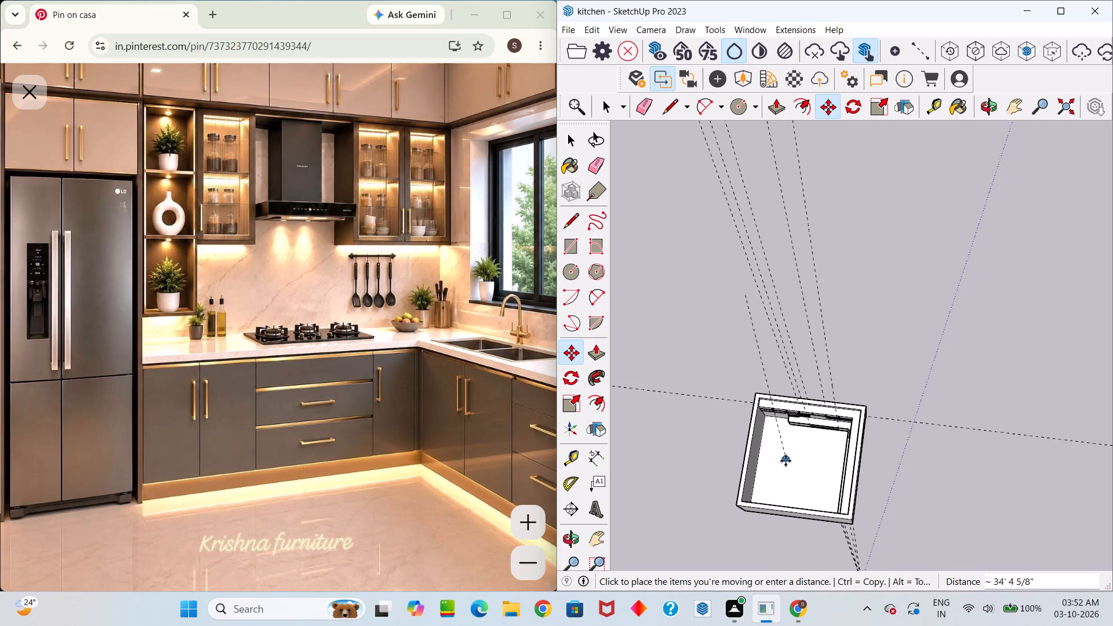
click(783, 457)
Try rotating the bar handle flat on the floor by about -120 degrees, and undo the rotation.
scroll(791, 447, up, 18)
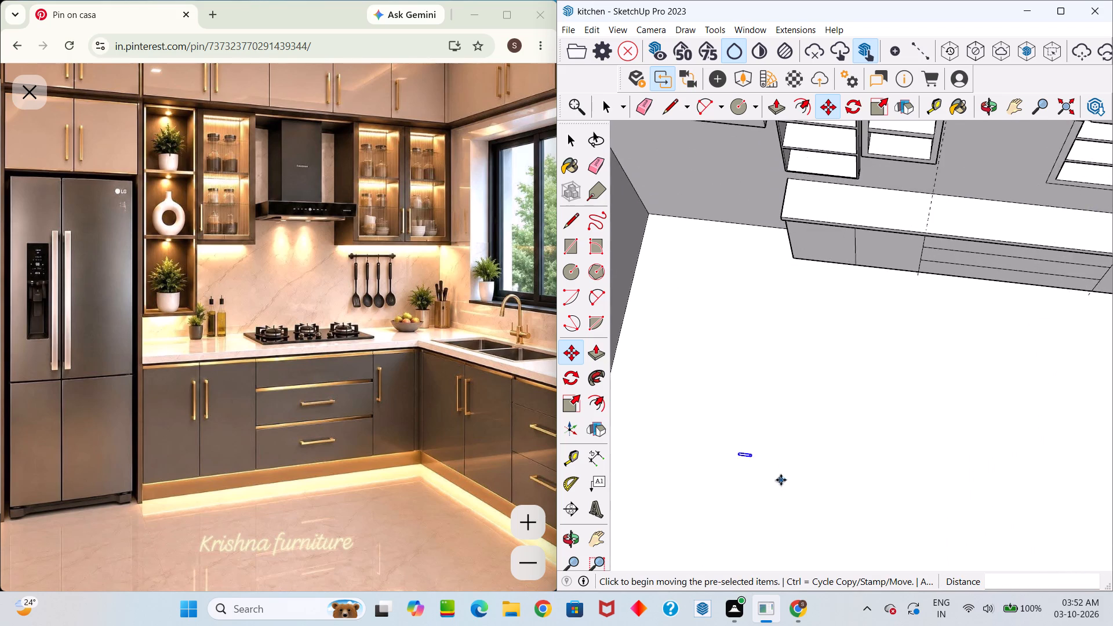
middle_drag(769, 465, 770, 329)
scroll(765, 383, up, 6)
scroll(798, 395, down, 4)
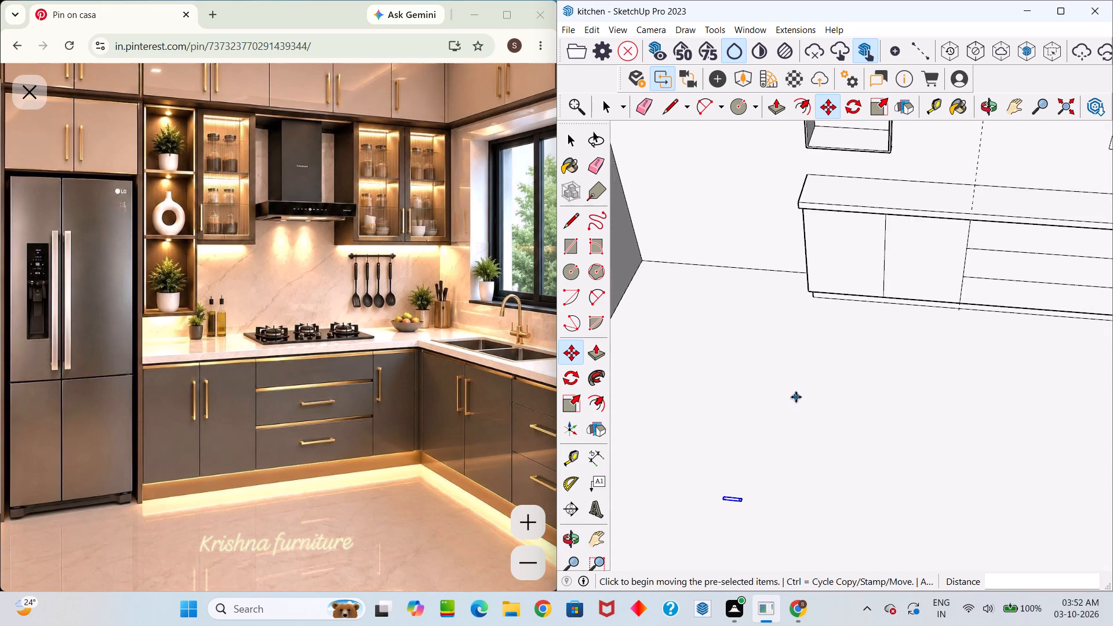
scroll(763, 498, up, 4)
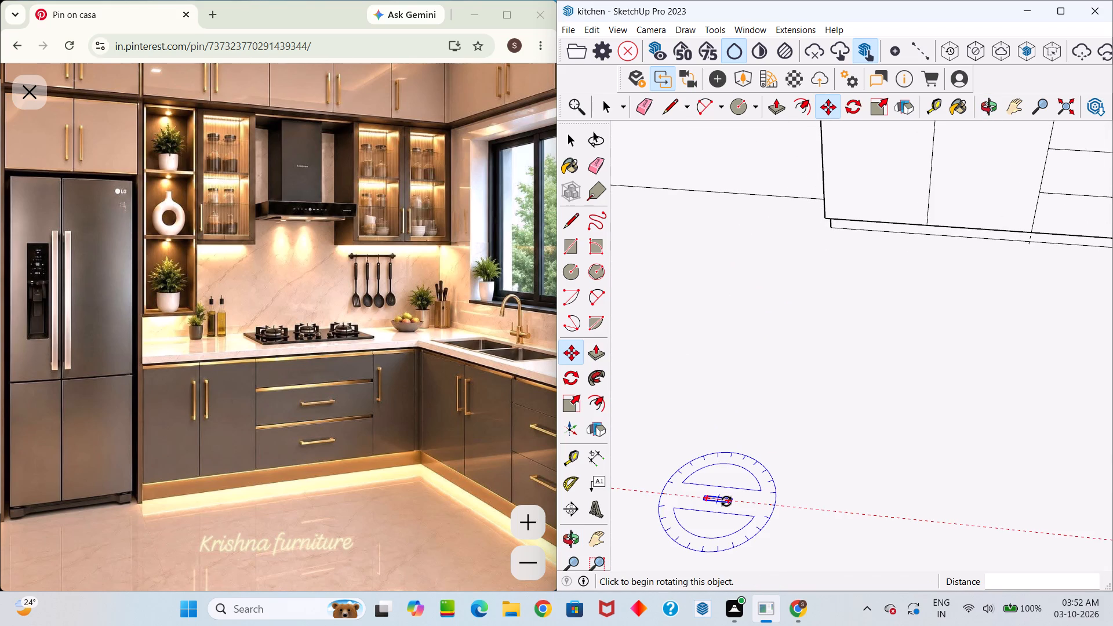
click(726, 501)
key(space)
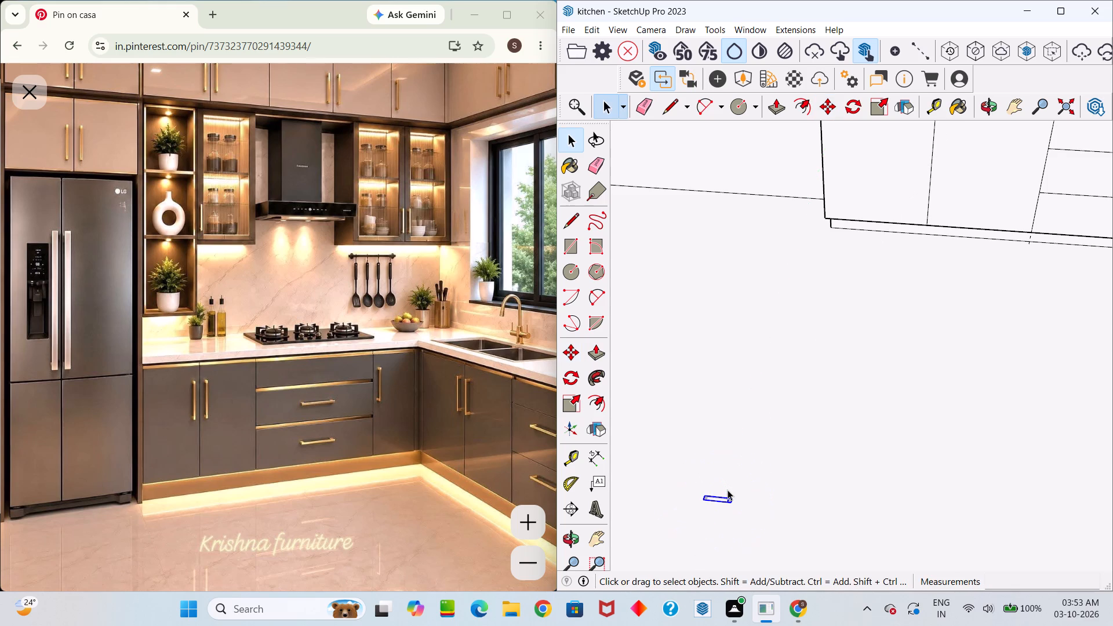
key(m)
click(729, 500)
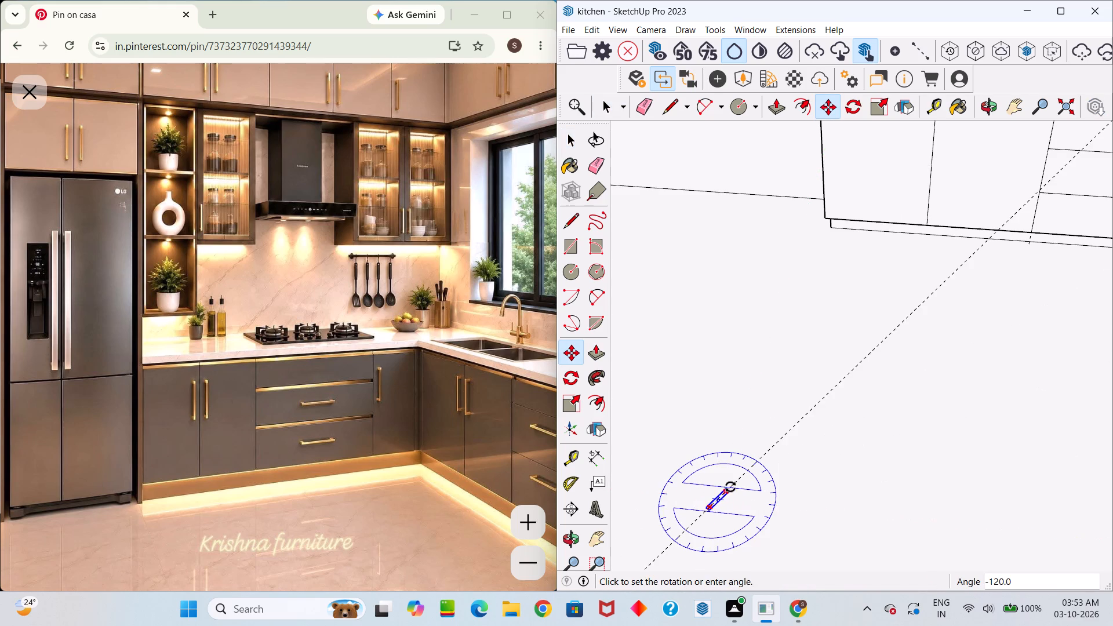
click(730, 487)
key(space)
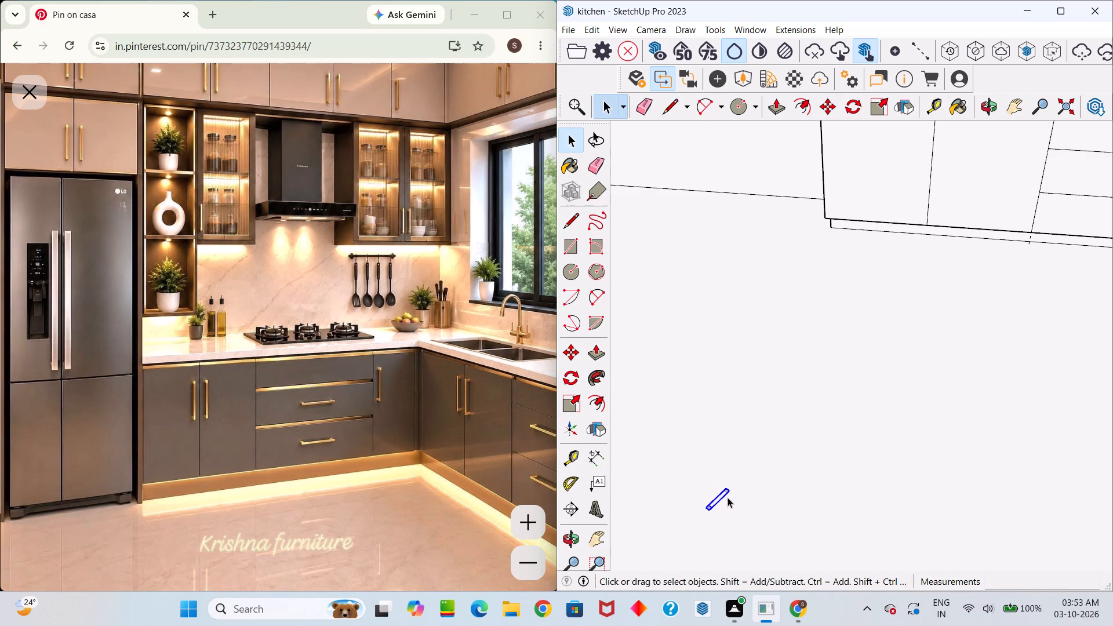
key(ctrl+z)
Move the bar handle by its end corner up off the kitchen floor.
key(m)
scroll(726, 506, up, 10)
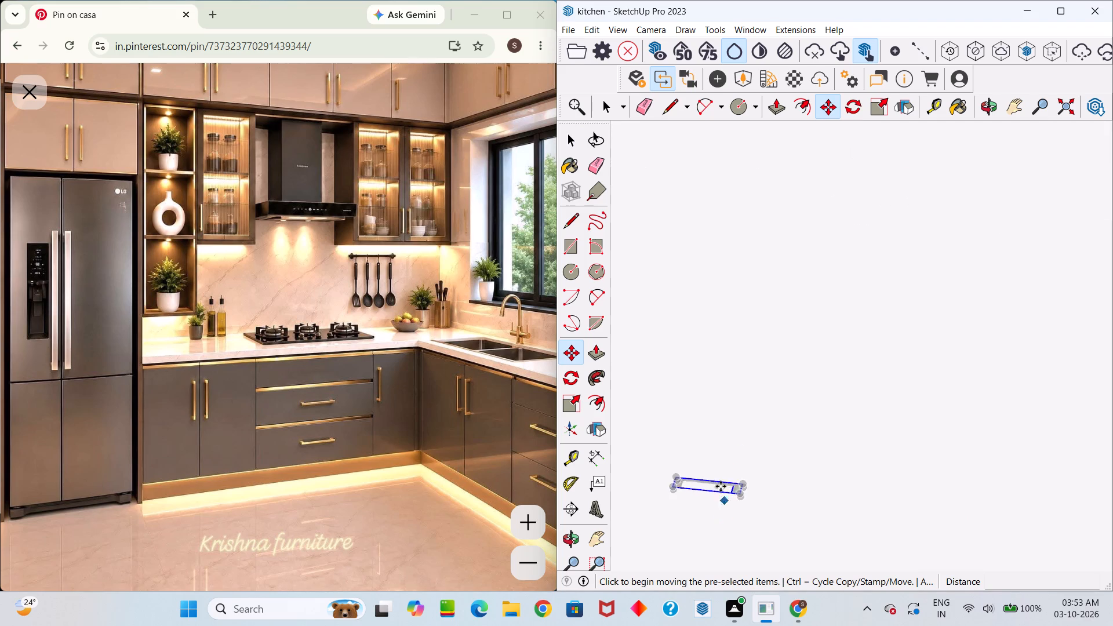
scroll(721, 486, up, 3)
click(747, 496)
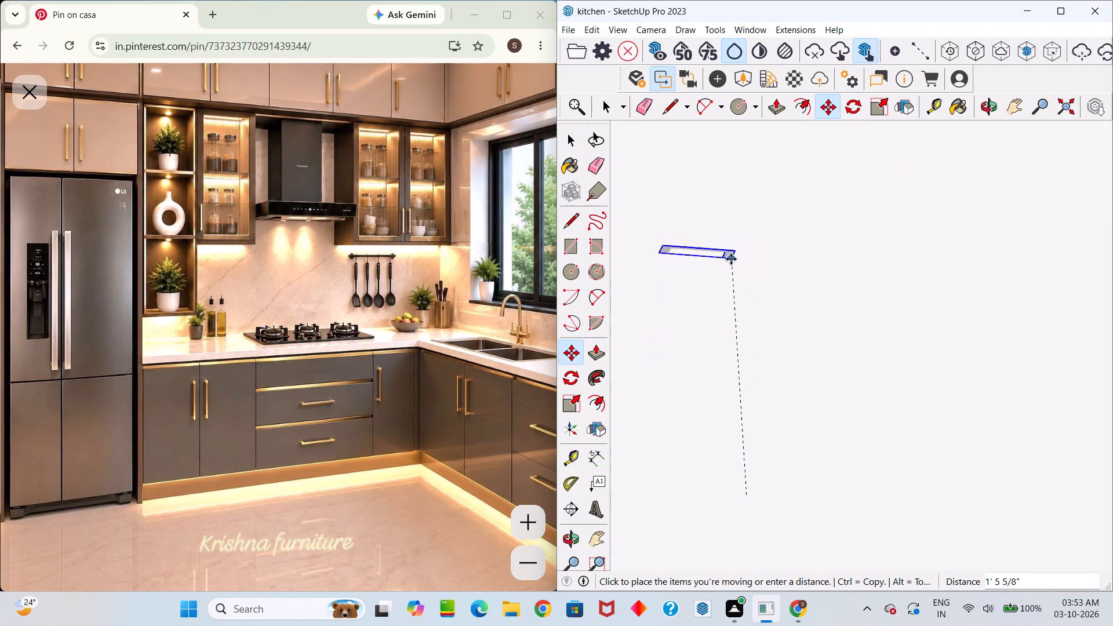
middle_drag(730, 263, 744, 358)
scroll(745, 337, down, 9)
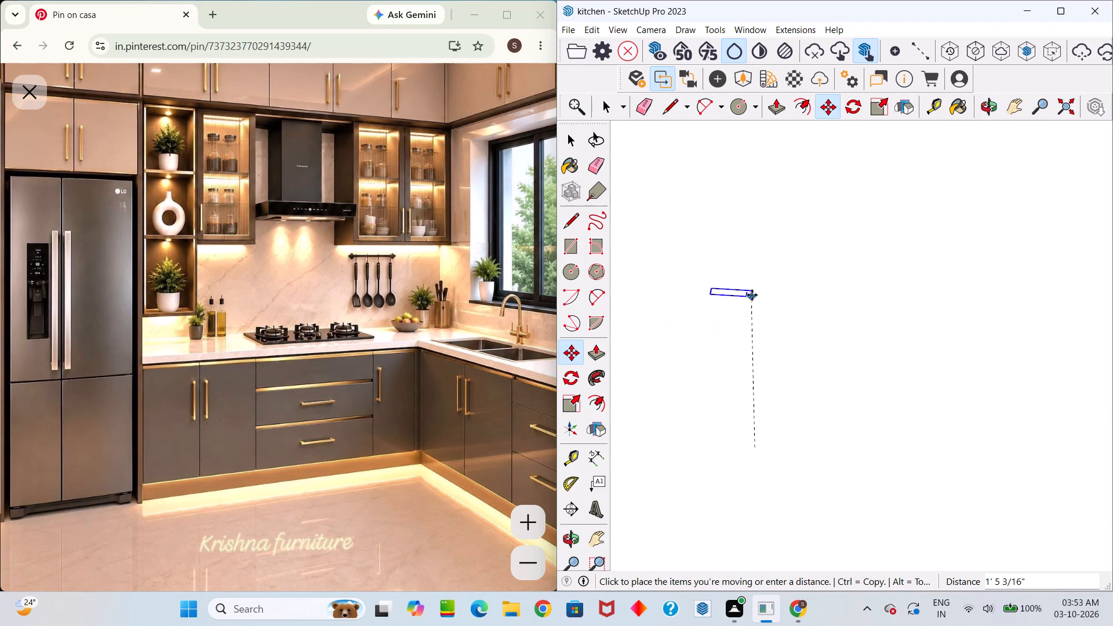
scroll(752, 295, down, 13)
click(745, 275)
Examine the bar handle's shape and orientation from several angles, including its end, underside and top.
scroll(748, 301, up, 6)
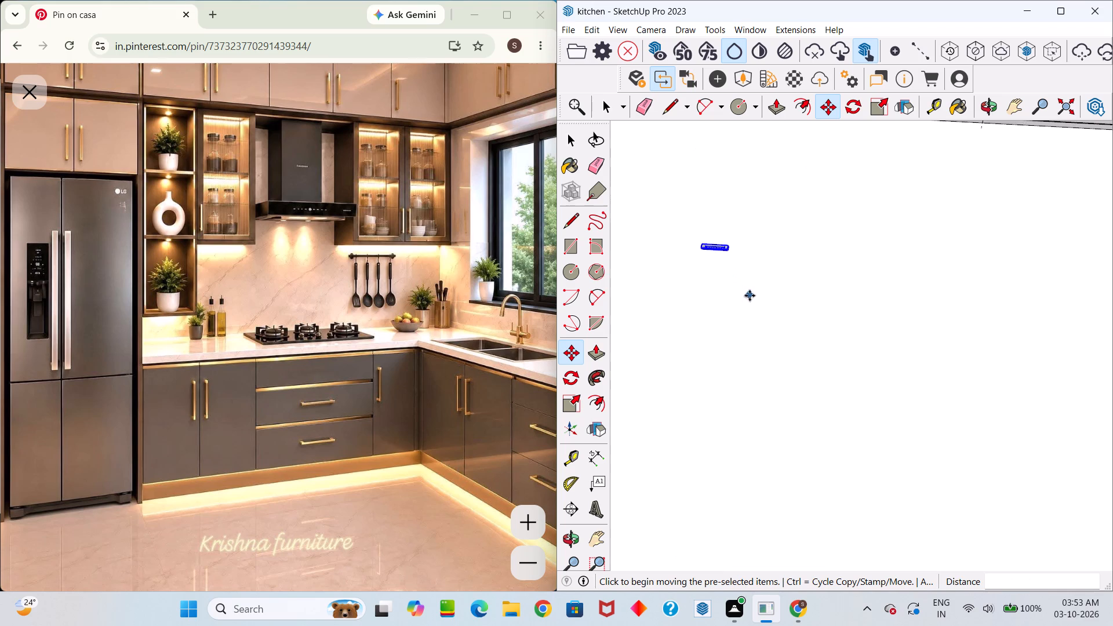
scroll(740, 293, up, 5)
middle_drag(735, 260, 718, 63)
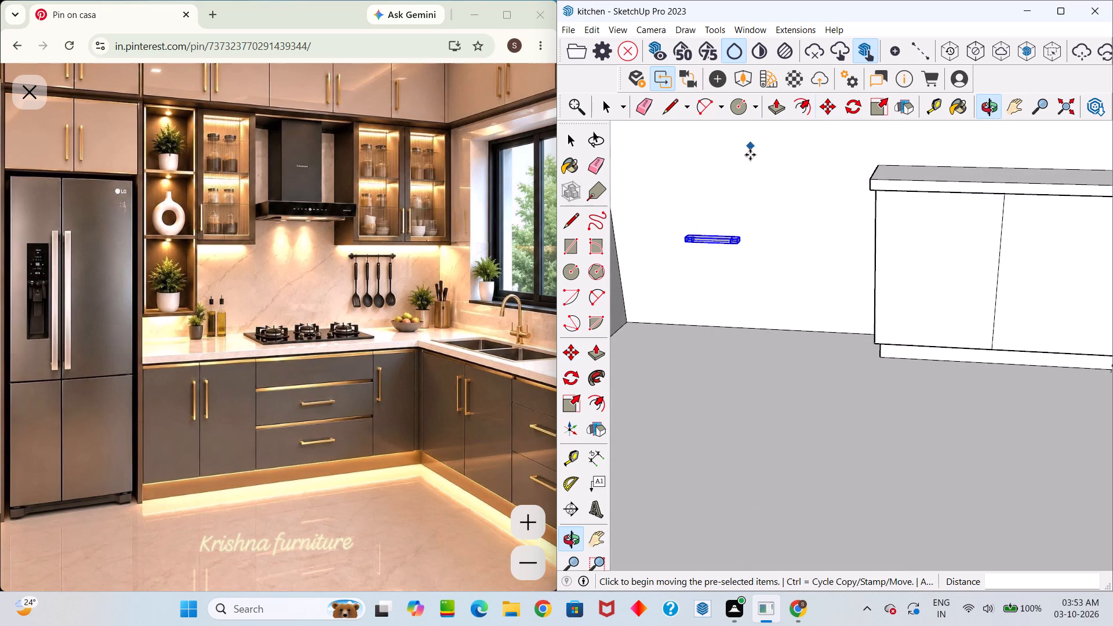
scroll(749, 235, up, 5)
scroll(747, 239, down, 4)
middle_drag(740, 271, 708, 253)
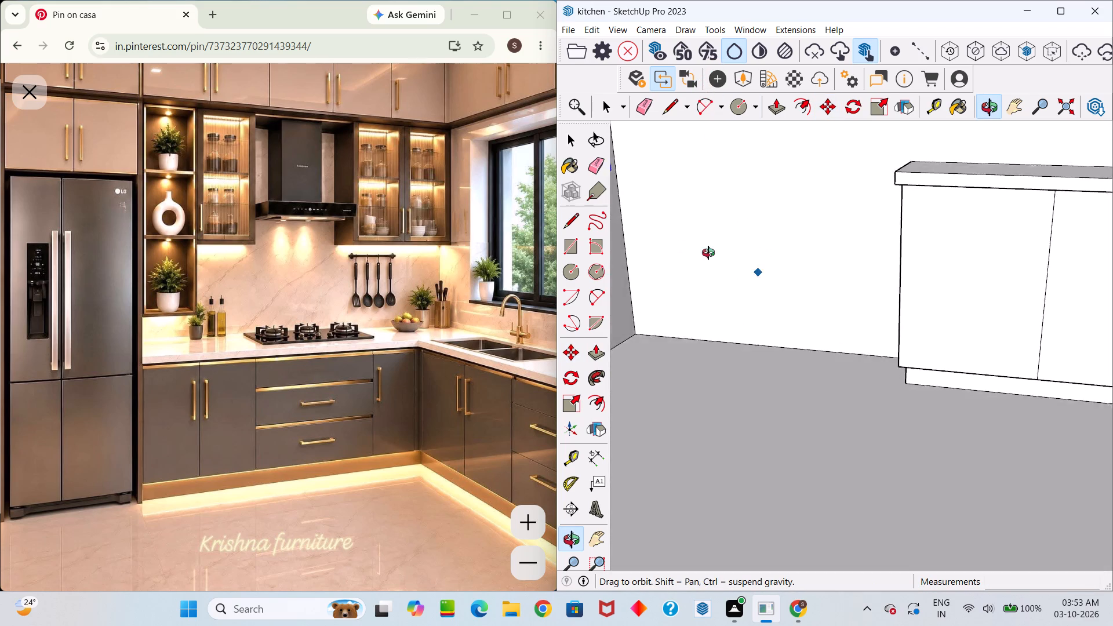
middle_drag(708, 253, 794, 281)
scroll(895, 286, up, 5)
scroll(912, 296, down, 2)
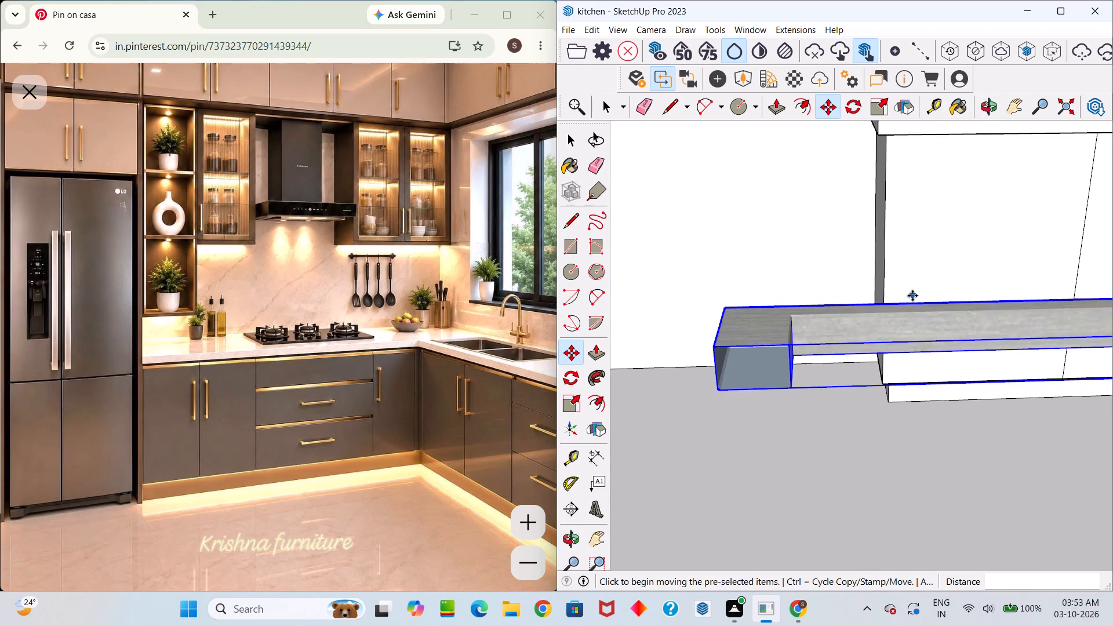
middle_drag(921, 327, 919, 167)
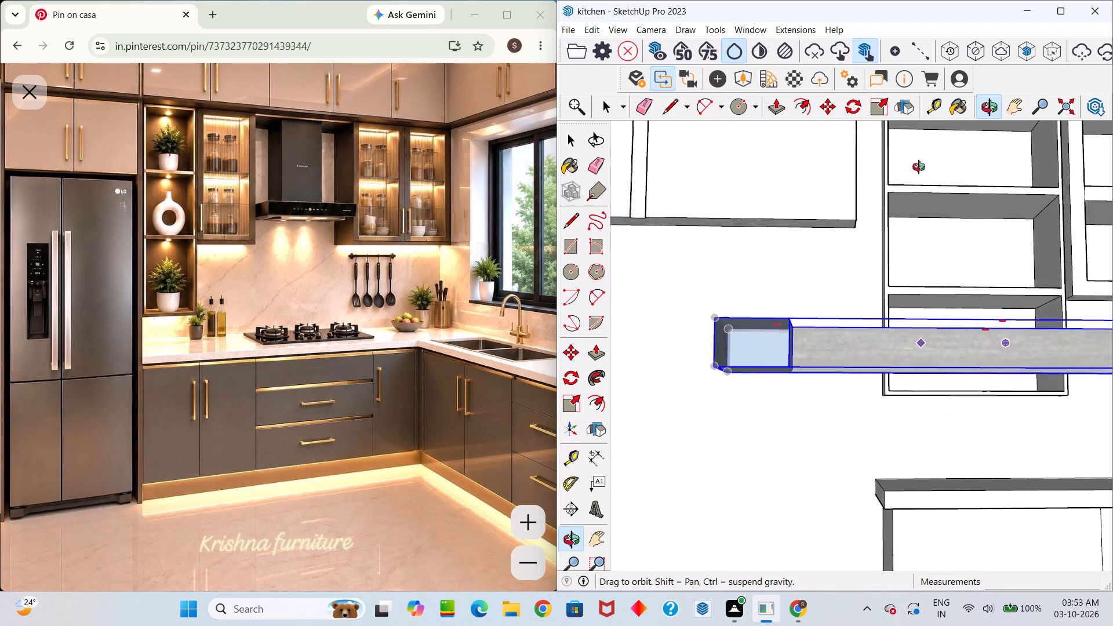
middle_drag(919, 167, 820, 417)
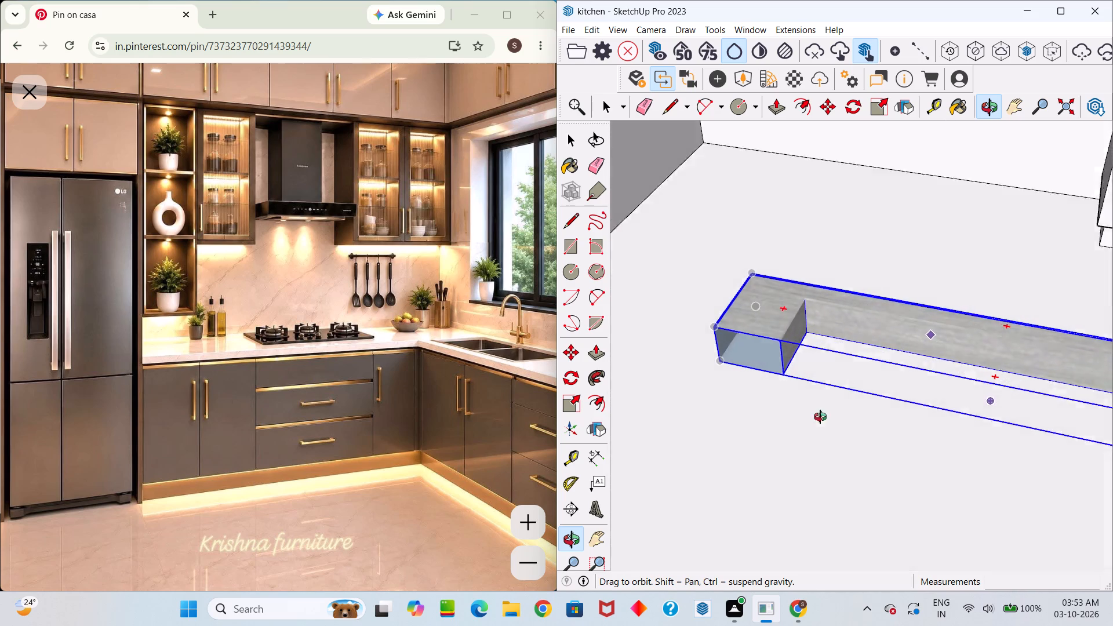
middle_drag(820, 417, 817, 465)
key(space)
scroll(865, 278, down, 6)
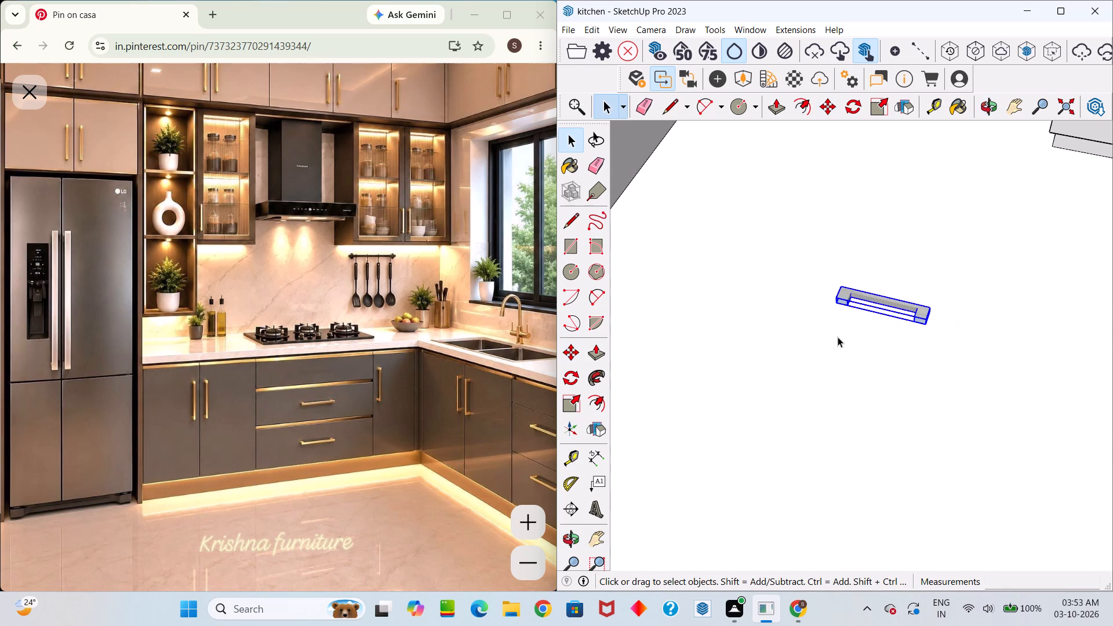
scroll(887, 297, down, 4)
middle_drag(945, 301, 885, 299)
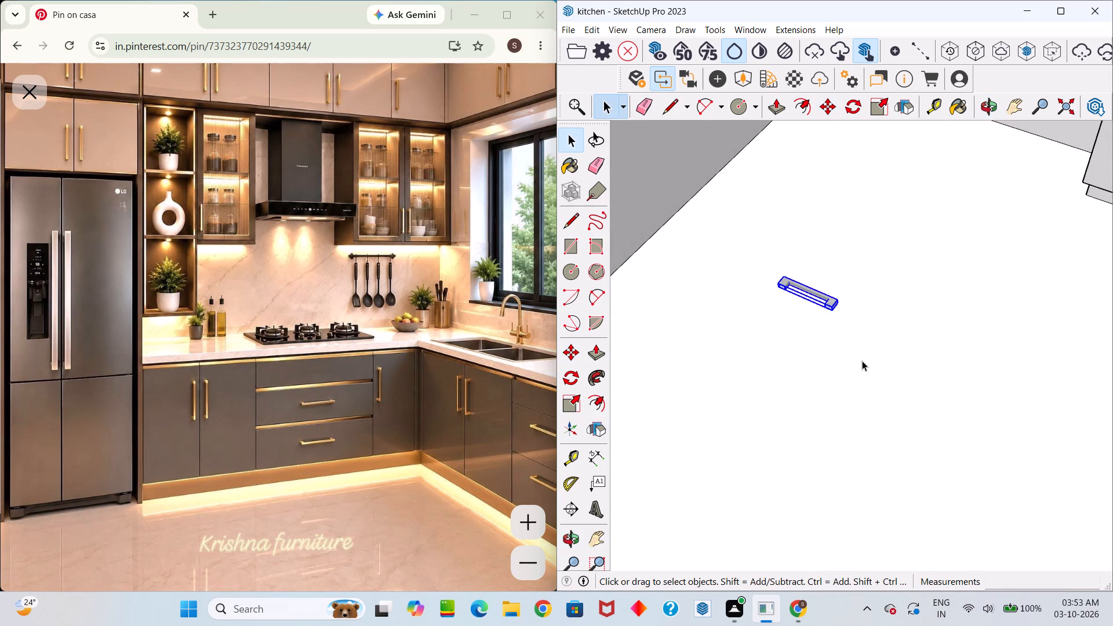
middle_drag(805, 356, 856, 329)
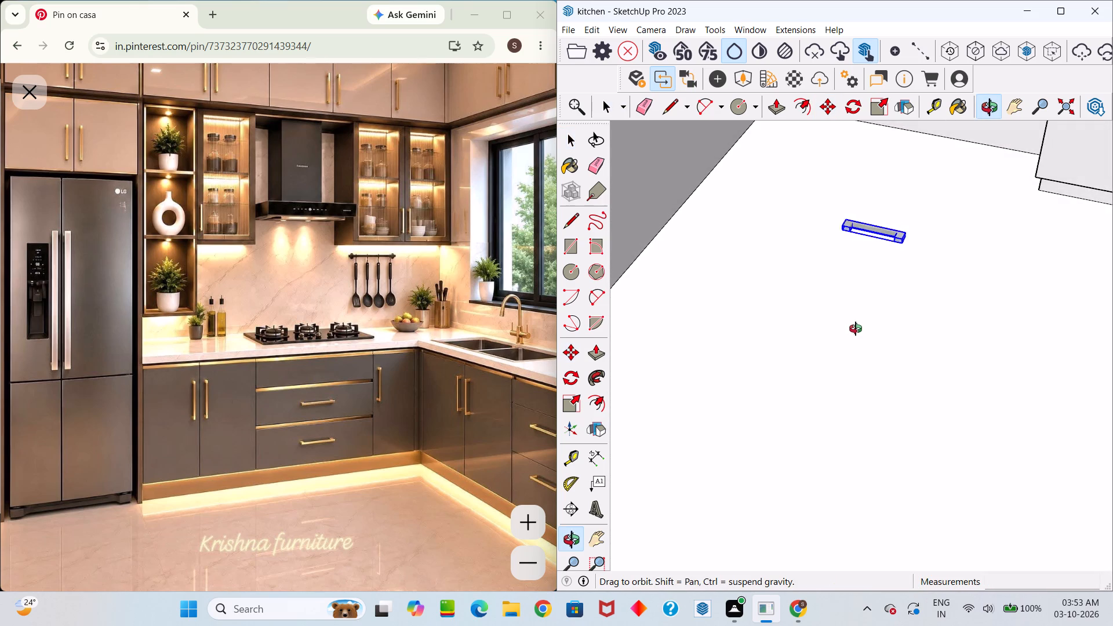
middle_drag(856, 329, 854, 337)
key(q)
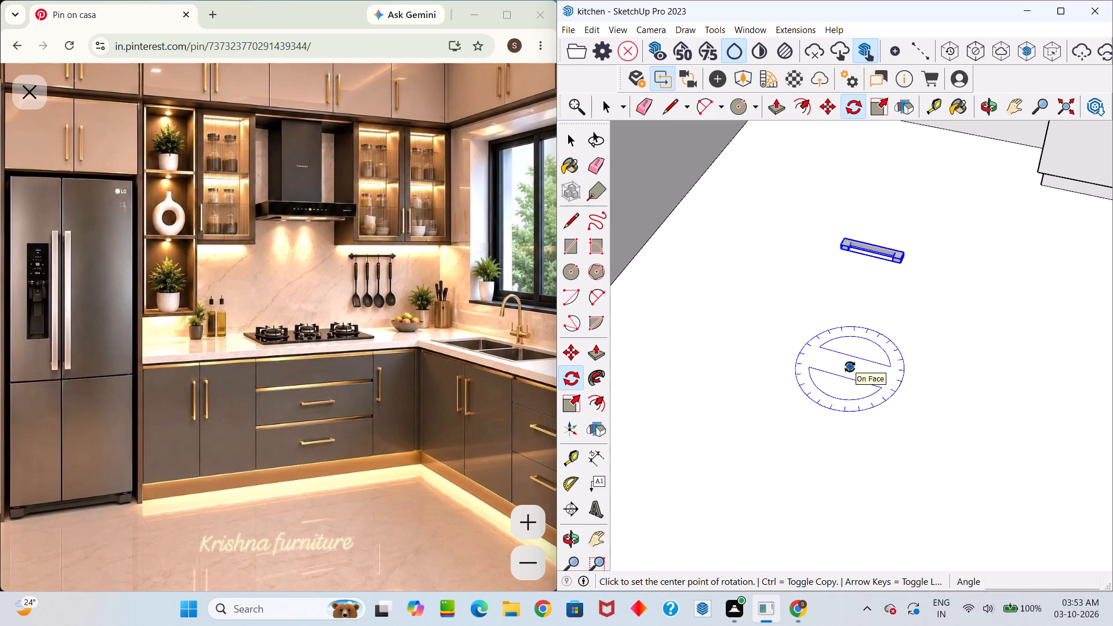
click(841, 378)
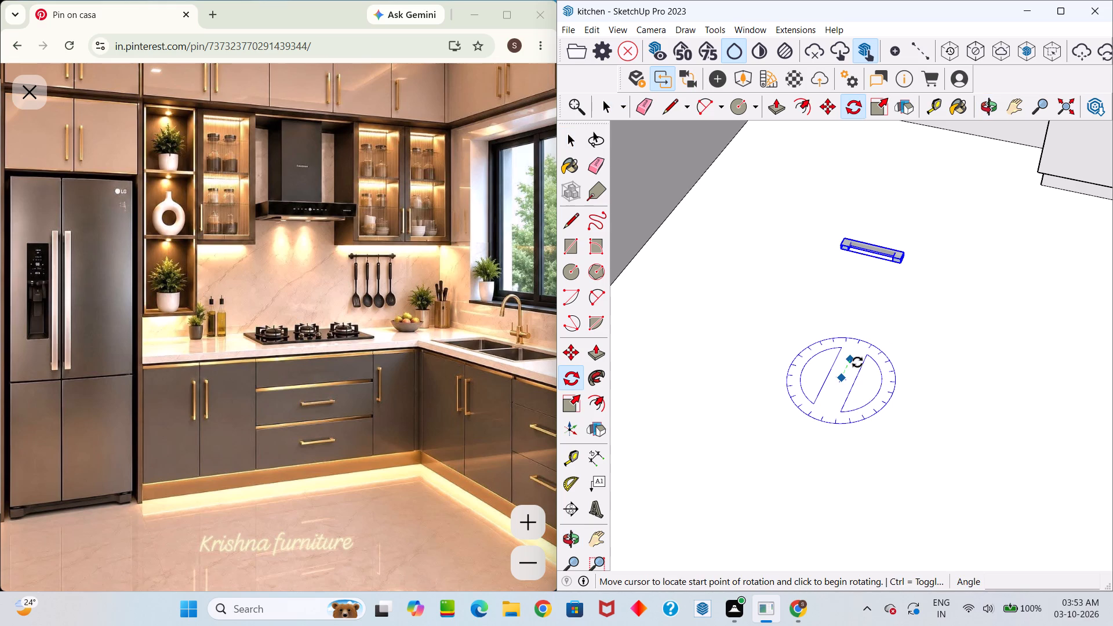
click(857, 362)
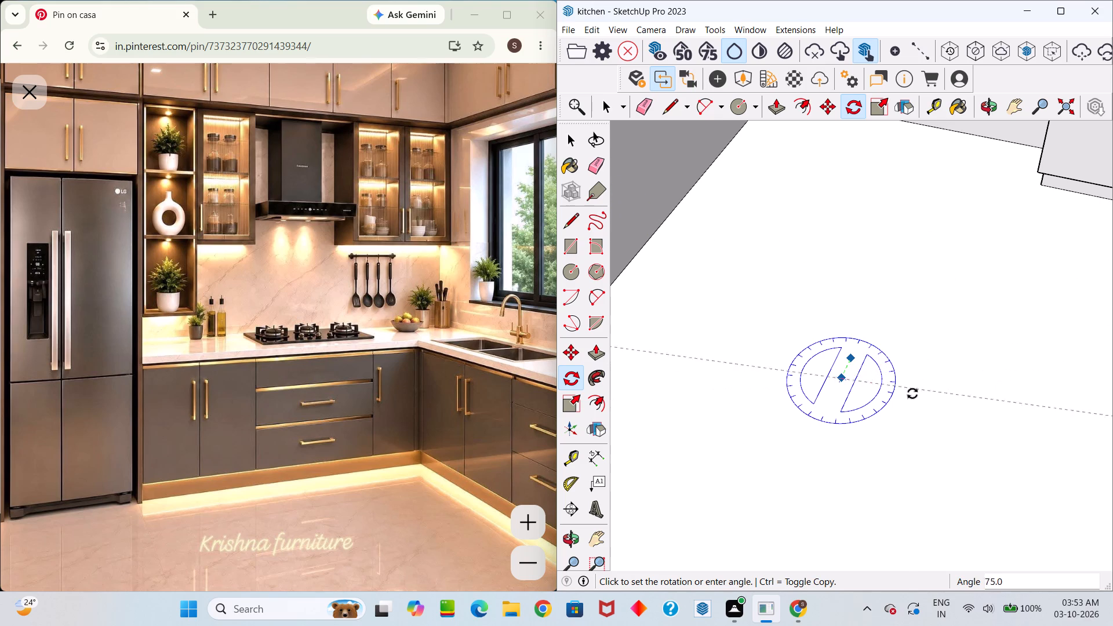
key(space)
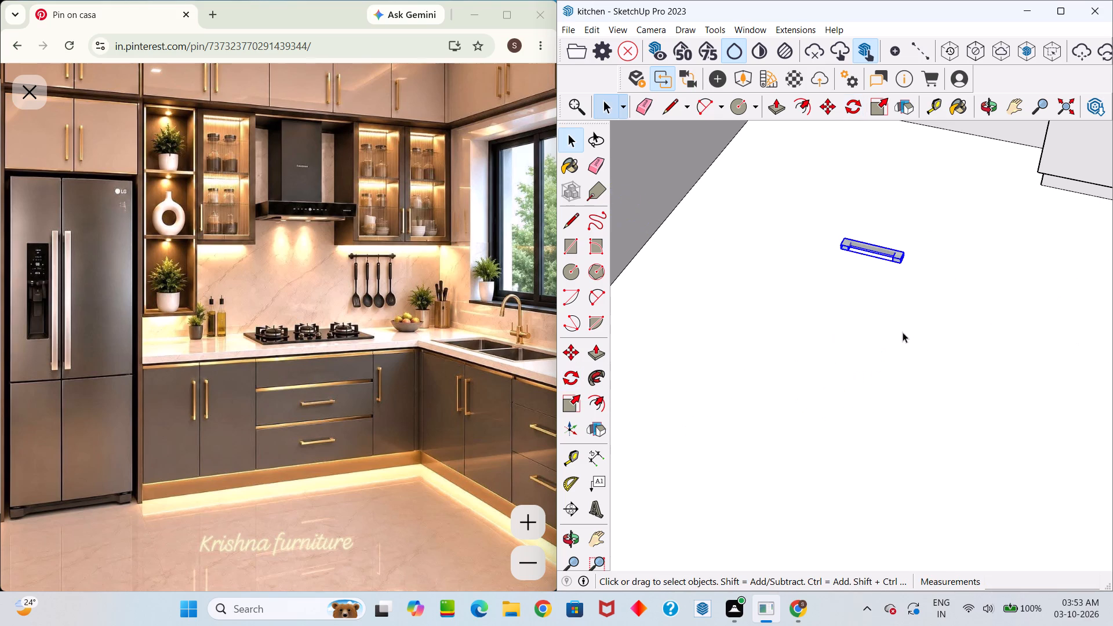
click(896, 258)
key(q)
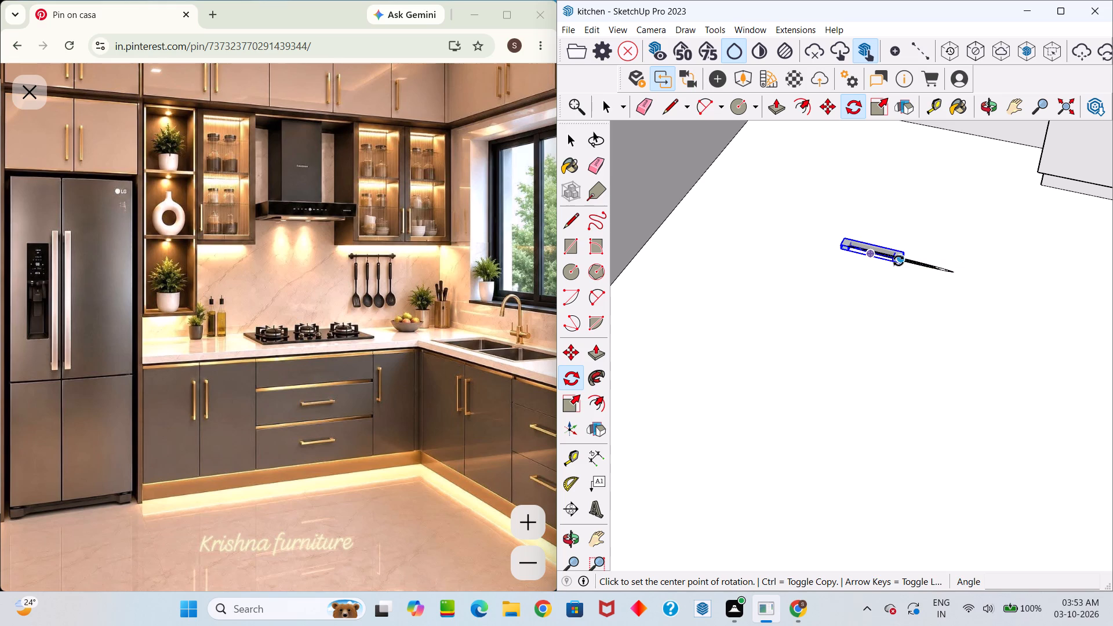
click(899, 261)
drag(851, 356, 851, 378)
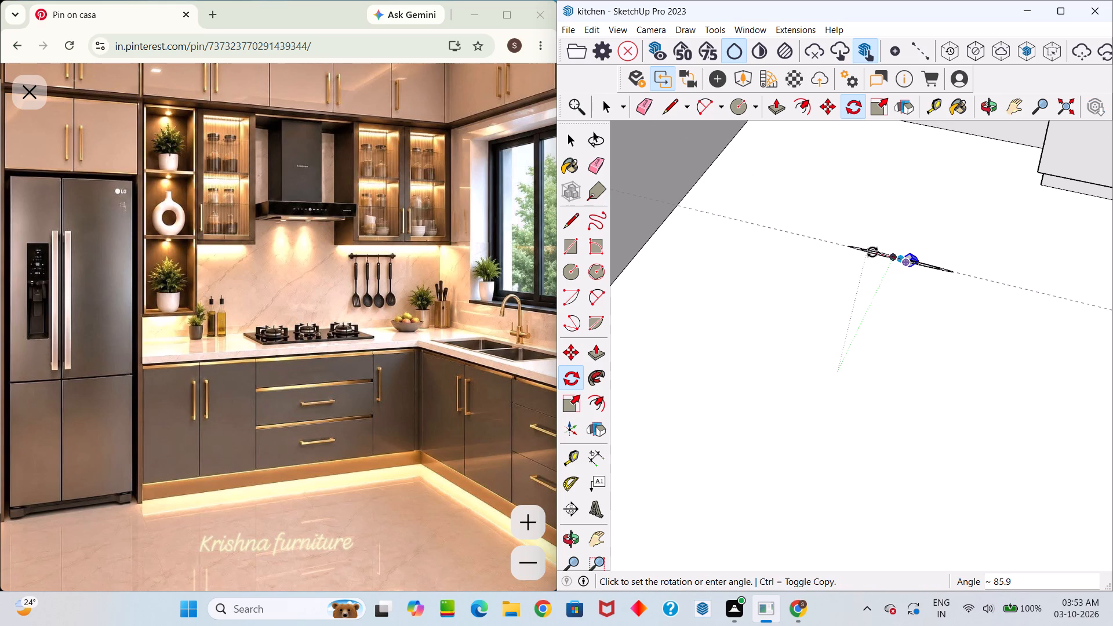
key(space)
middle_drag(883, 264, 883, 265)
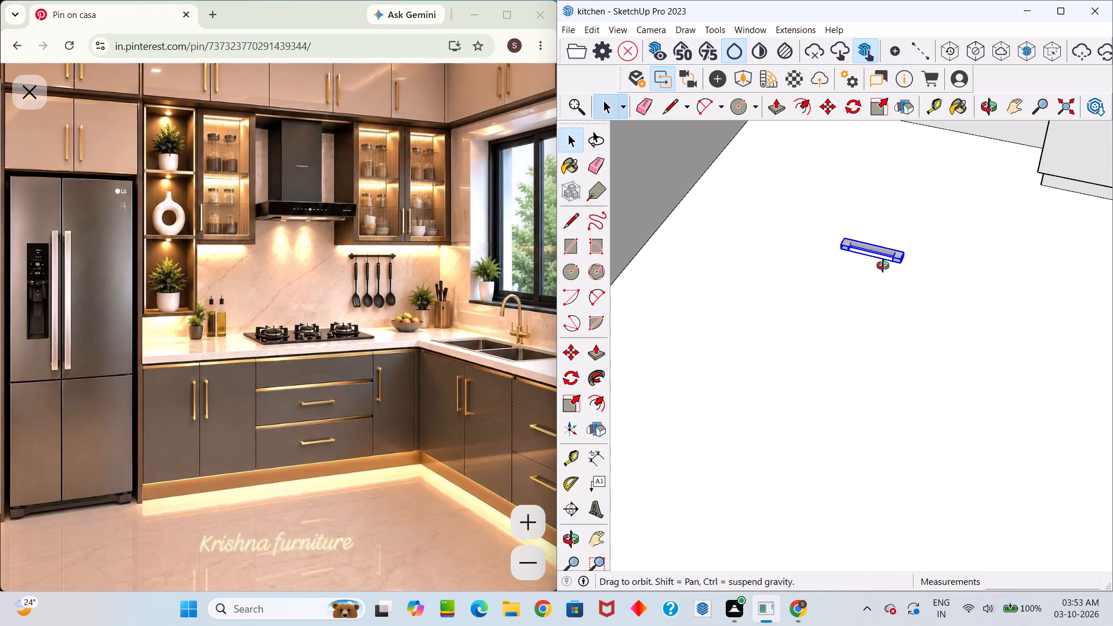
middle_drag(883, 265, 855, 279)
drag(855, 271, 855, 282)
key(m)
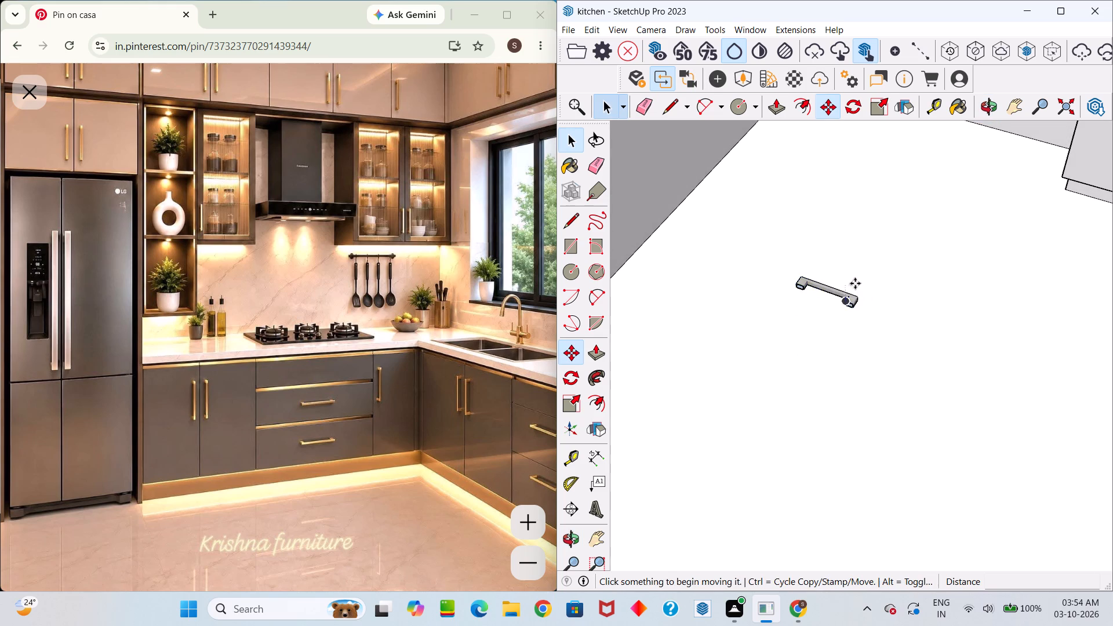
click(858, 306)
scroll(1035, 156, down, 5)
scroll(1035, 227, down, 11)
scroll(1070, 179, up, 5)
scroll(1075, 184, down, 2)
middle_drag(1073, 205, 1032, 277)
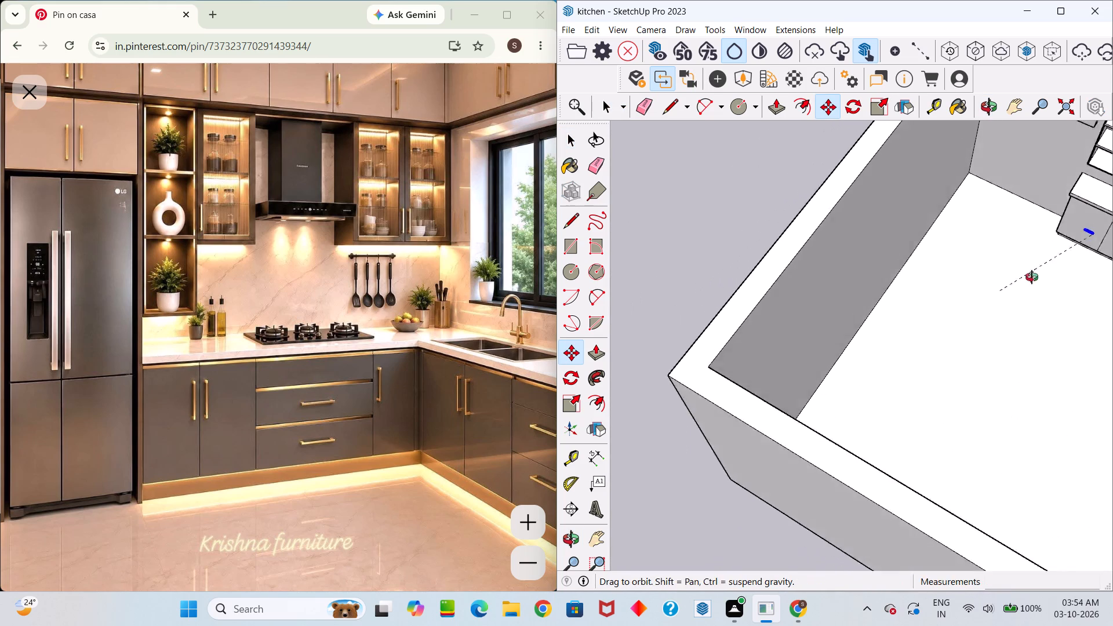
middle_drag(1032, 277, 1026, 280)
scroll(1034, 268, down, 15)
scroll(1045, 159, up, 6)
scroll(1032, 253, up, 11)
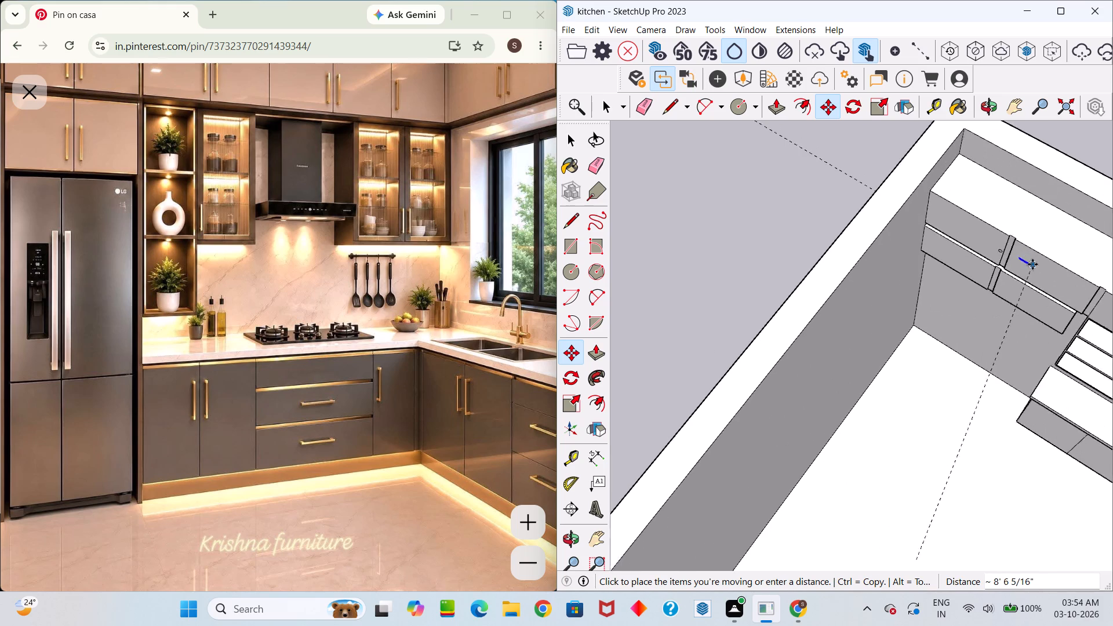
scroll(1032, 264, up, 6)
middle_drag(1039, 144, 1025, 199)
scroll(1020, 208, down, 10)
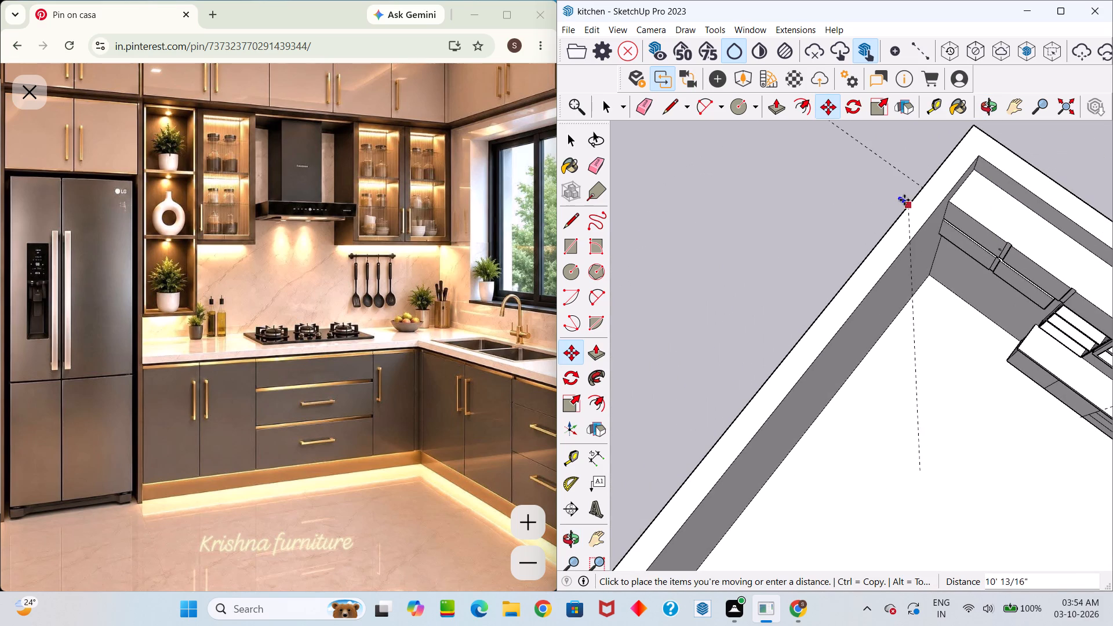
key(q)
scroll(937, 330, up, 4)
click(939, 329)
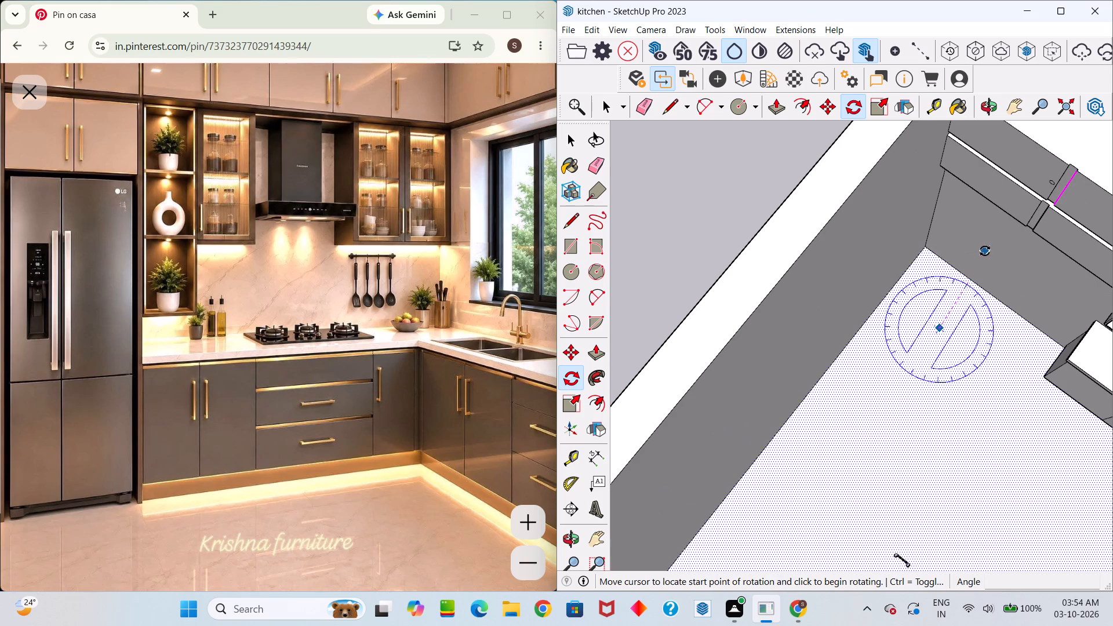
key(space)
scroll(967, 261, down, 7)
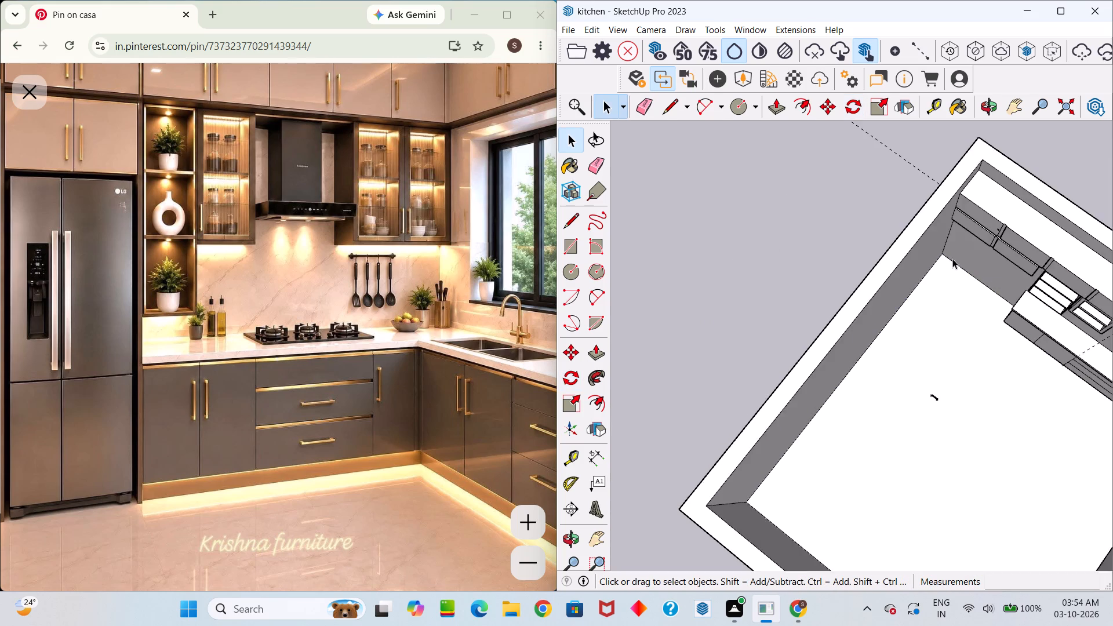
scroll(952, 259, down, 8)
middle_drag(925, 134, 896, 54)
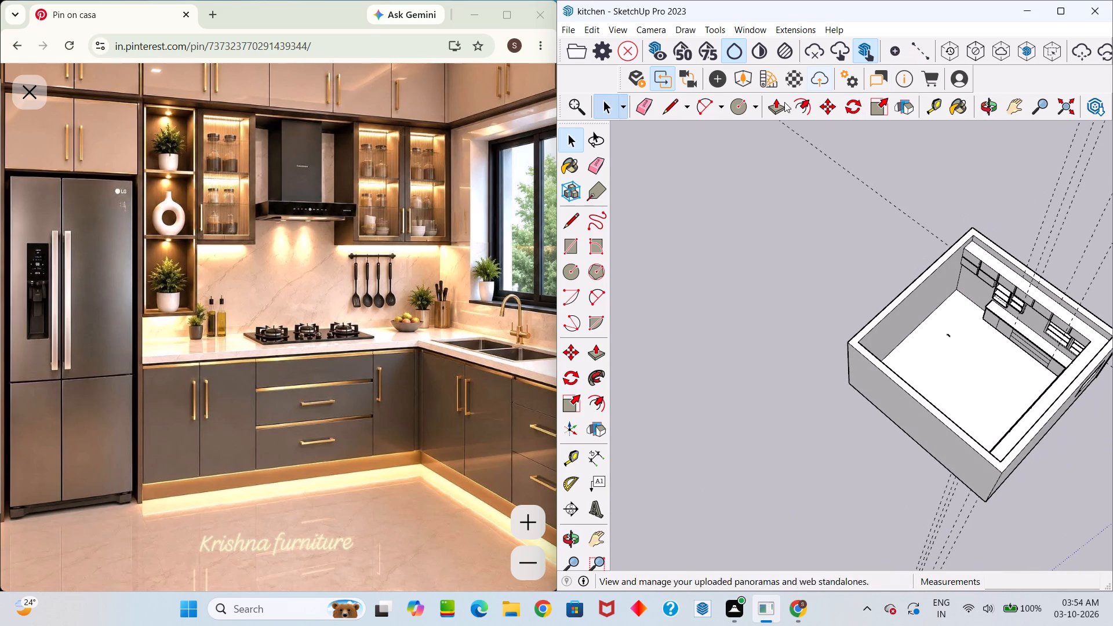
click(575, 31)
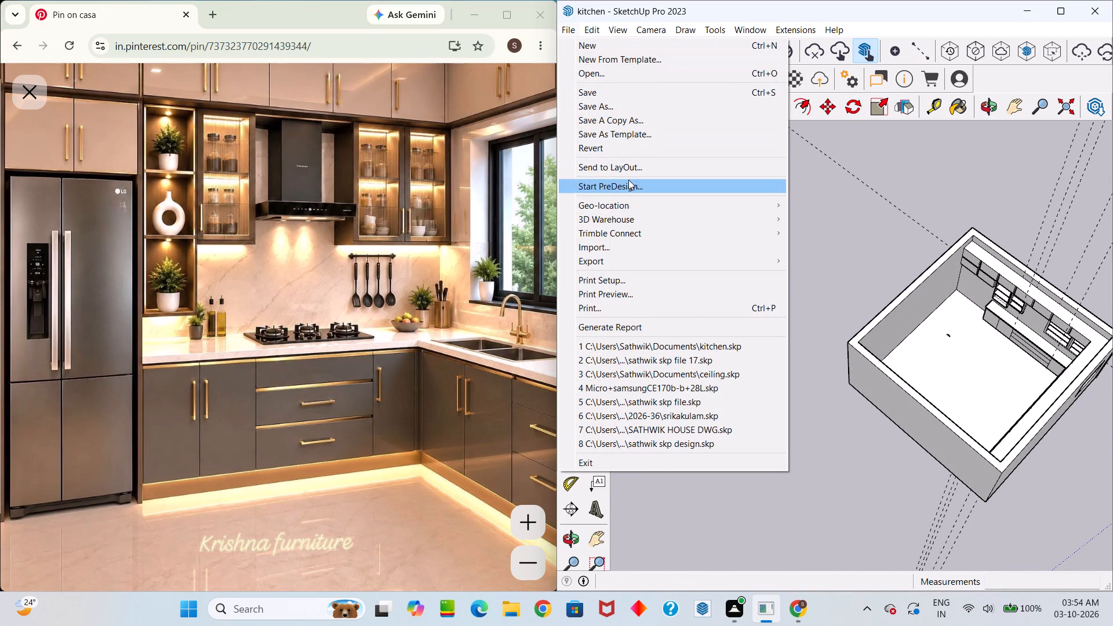
Switch to a new Chrome window and open the 3D Warehouse website through a Google search for 3d warehouse.
click(544, 606)
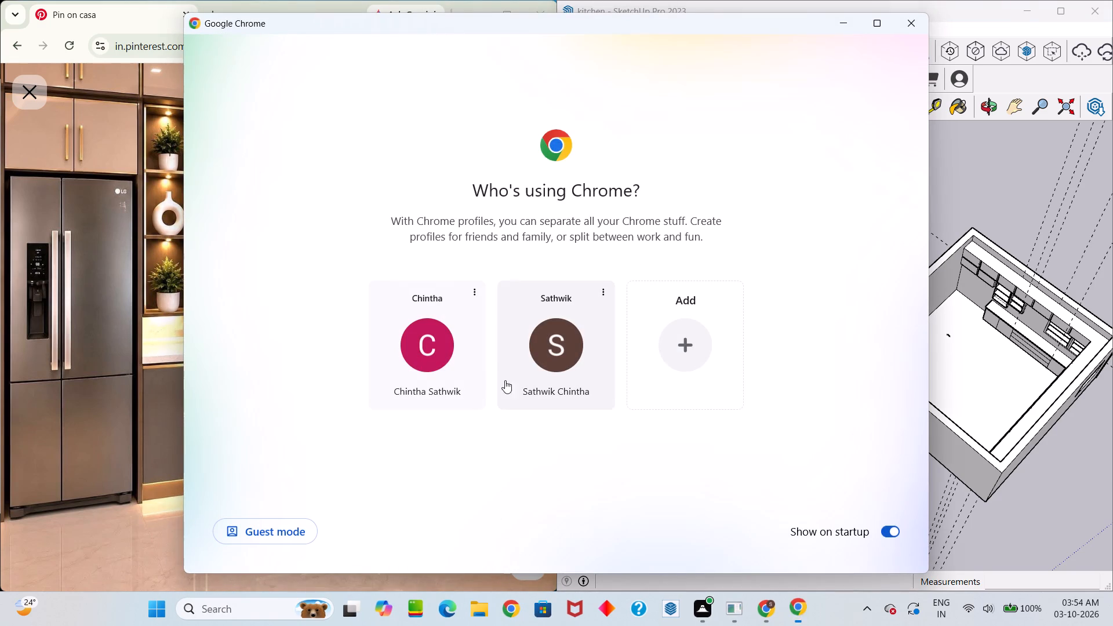
click(442, 355)
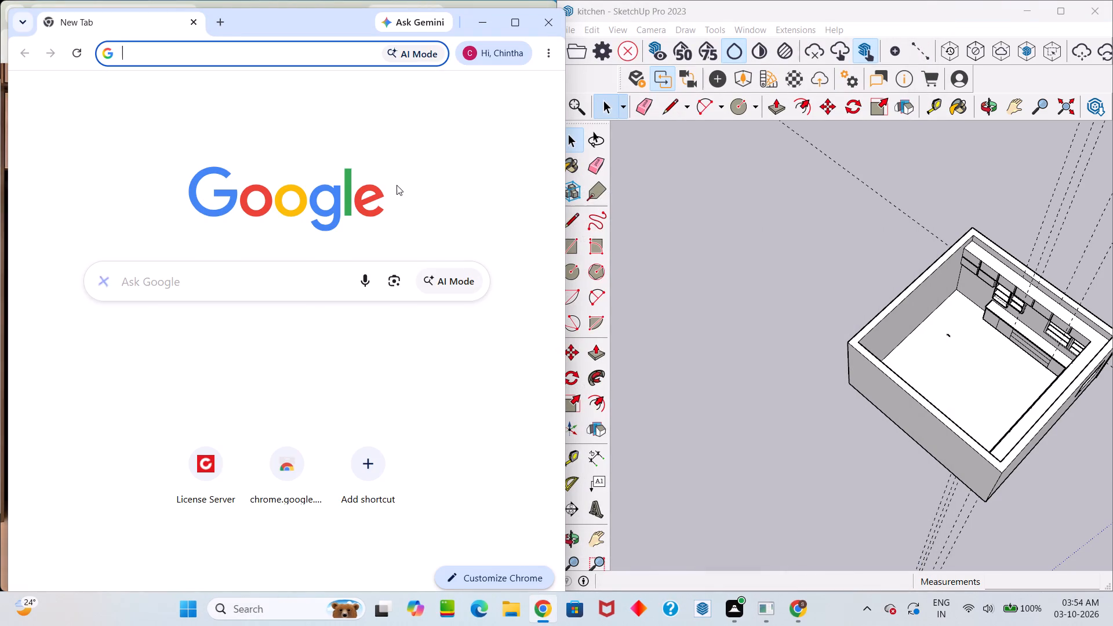
click(329, 278)
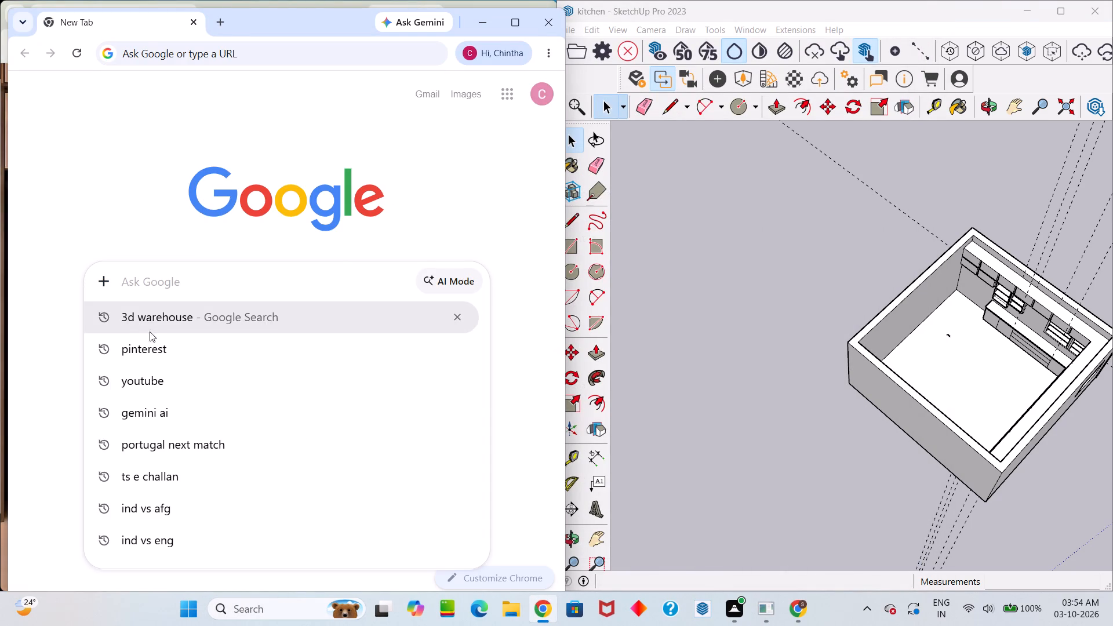
click(152, 316)
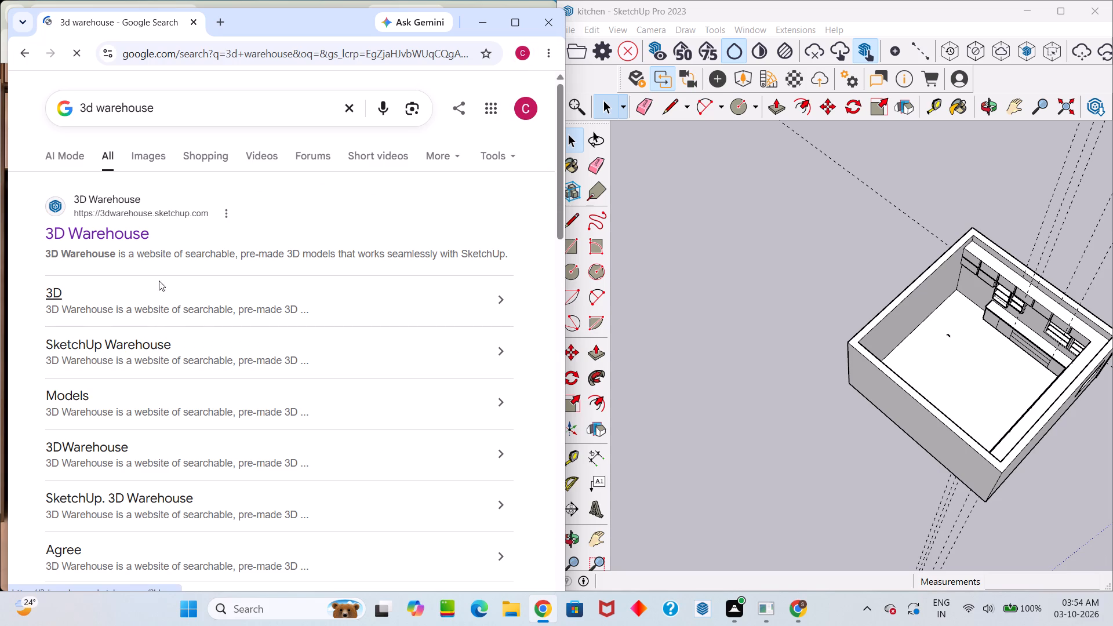
click(128, 228)
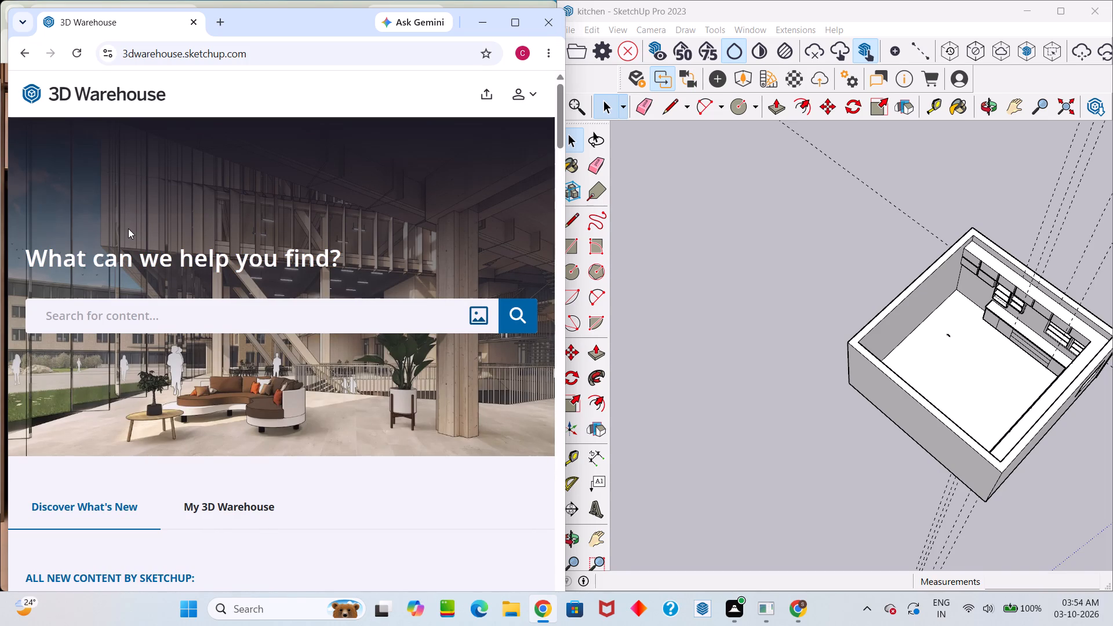
Search the 3D Warehouse for "handles".
click(146, 321)
key(3)
key(BackSpace)
text(ha)
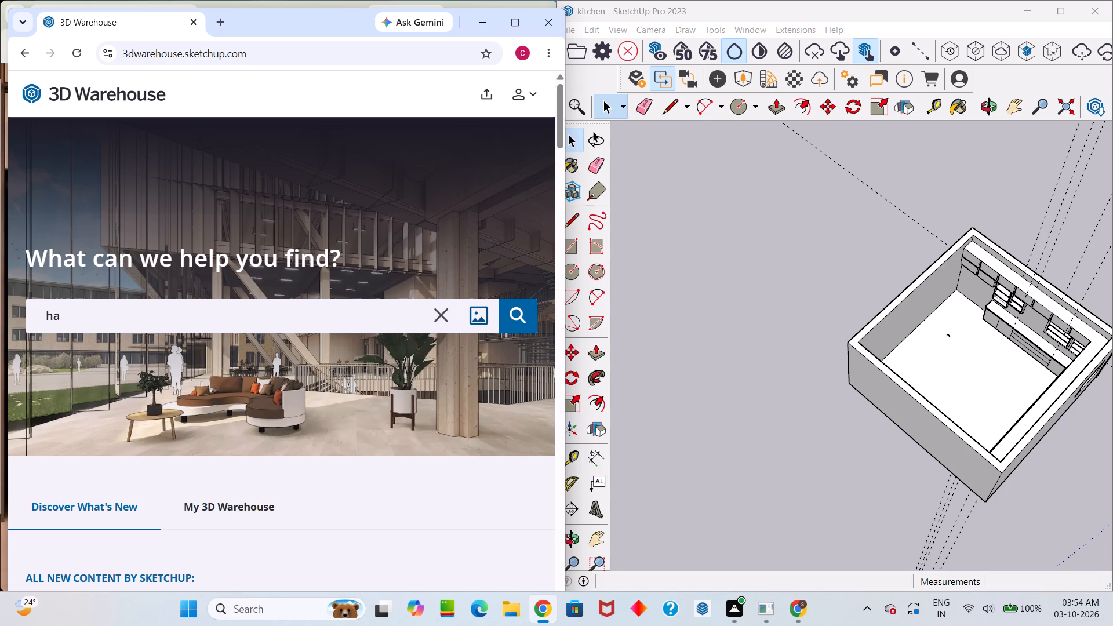
key(n)
key(d)
key(l)
text(es)
key(Return)
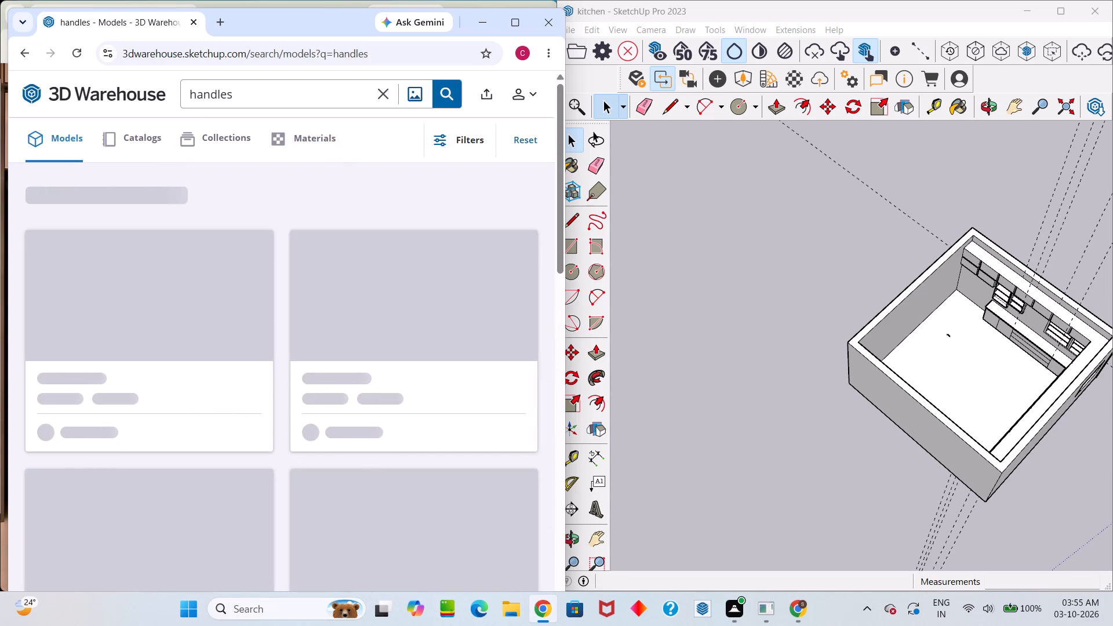
Browse the 3D Warehouse results for handles, comparing the thumbnails for a style that suits the kitchen cabinet doors.
scroll(165, 351, down, 5)
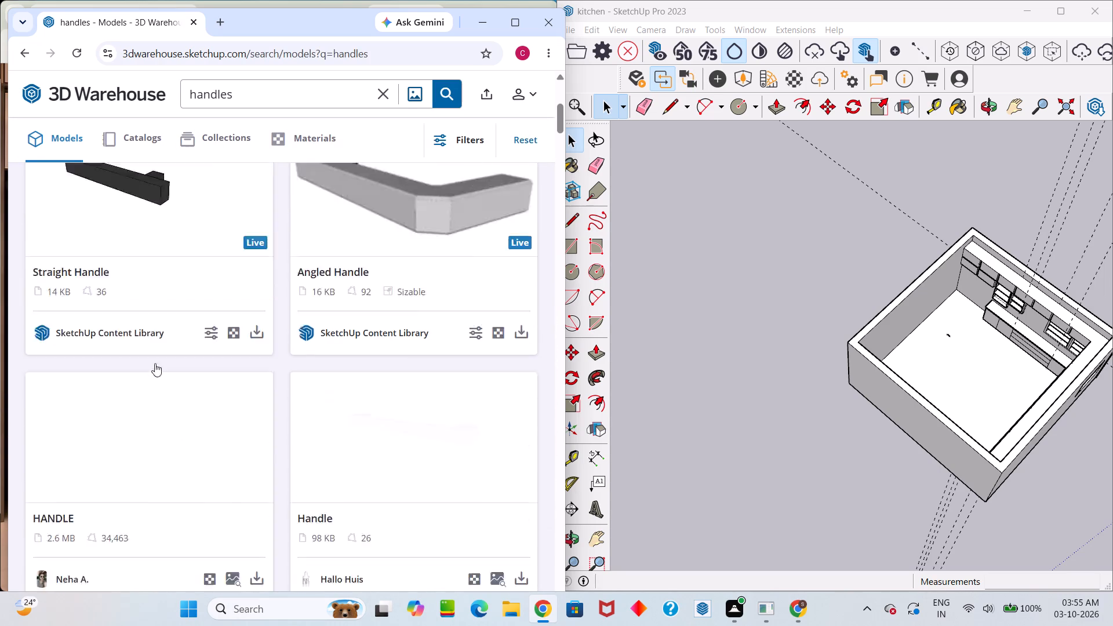
scroll(158, 362, down, 6)
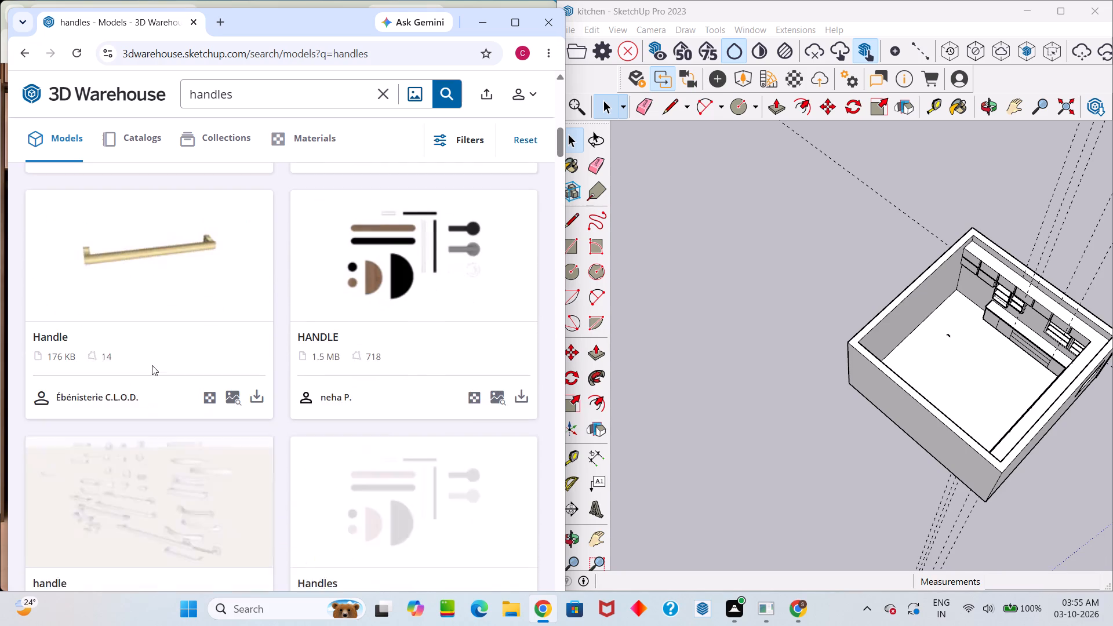
scroll(155, 364, down, 9)
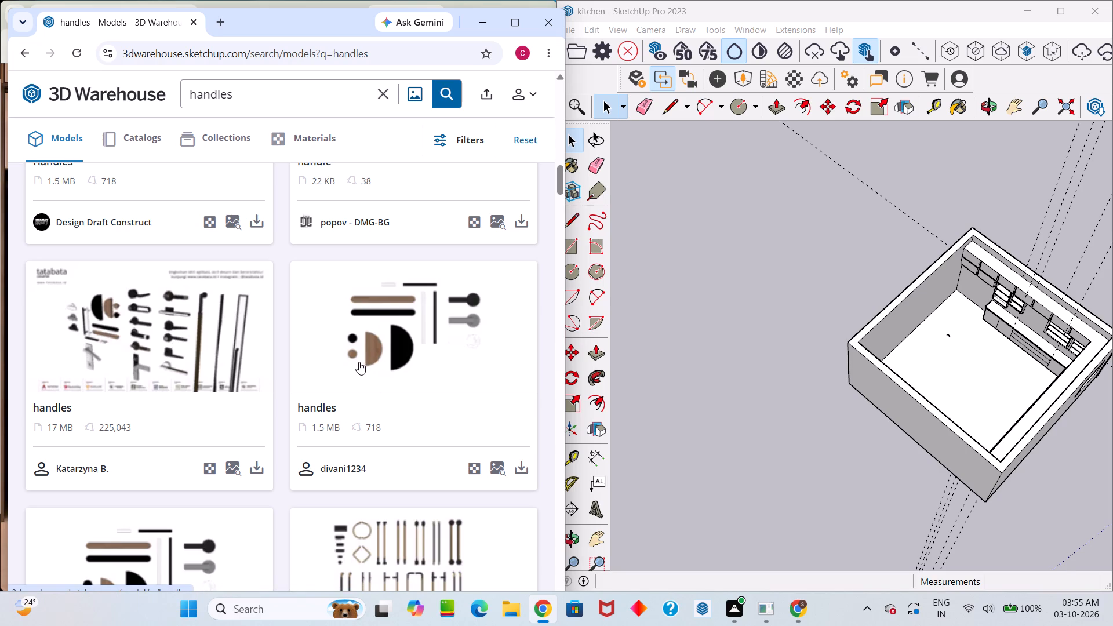
scroll(372, 343, down, 1)
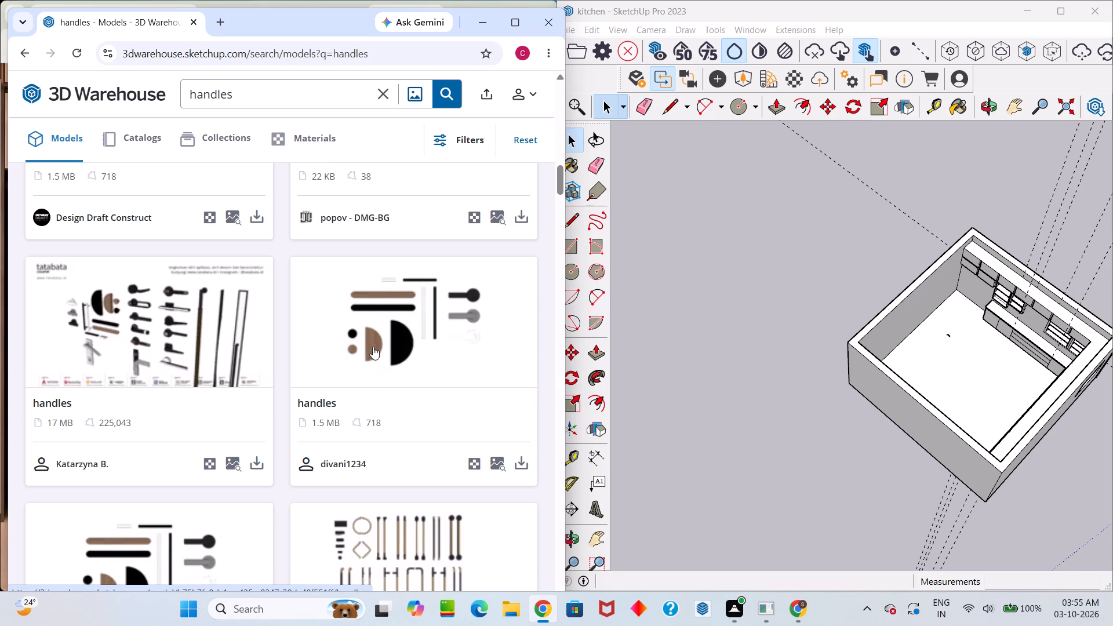
scroll(373, 347, down, 1)
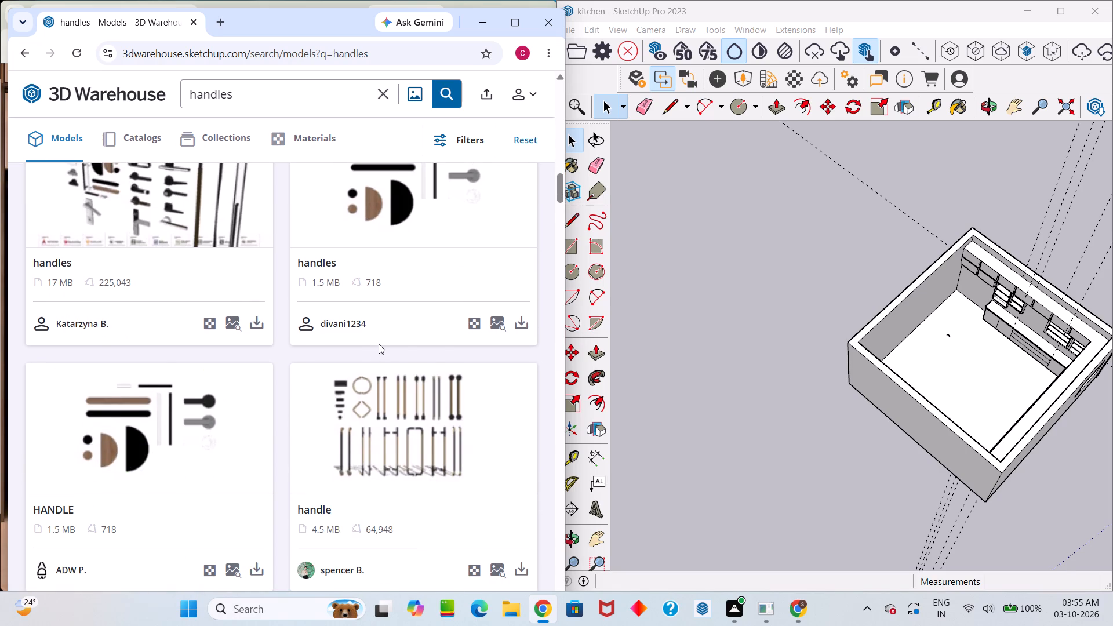
scroll(379, 344, down, 9)
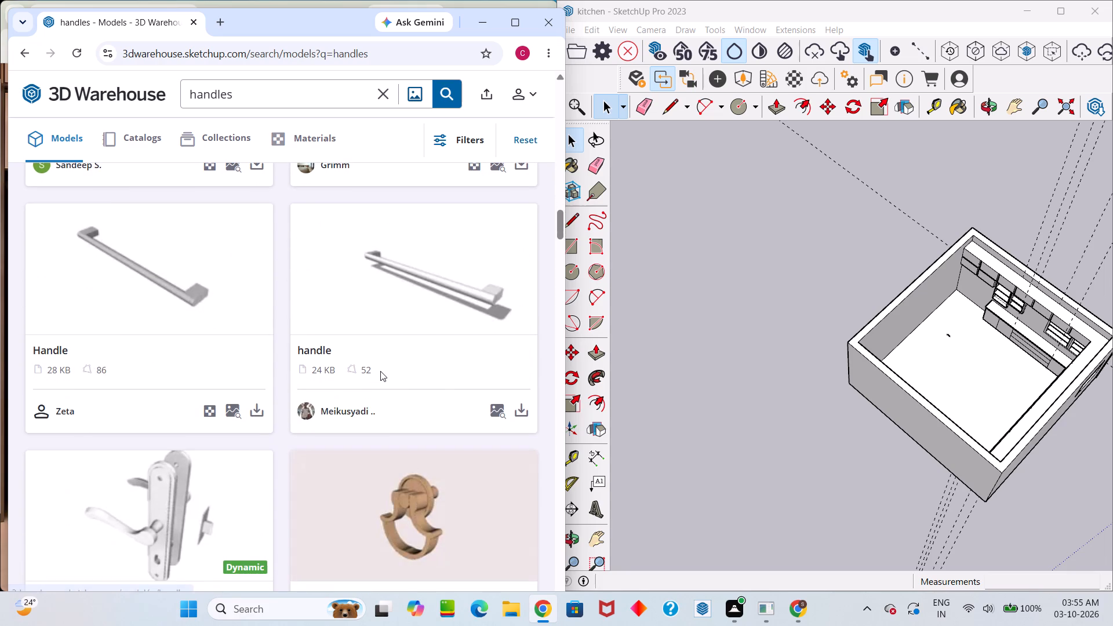
scroll(384, 368, down, 5)
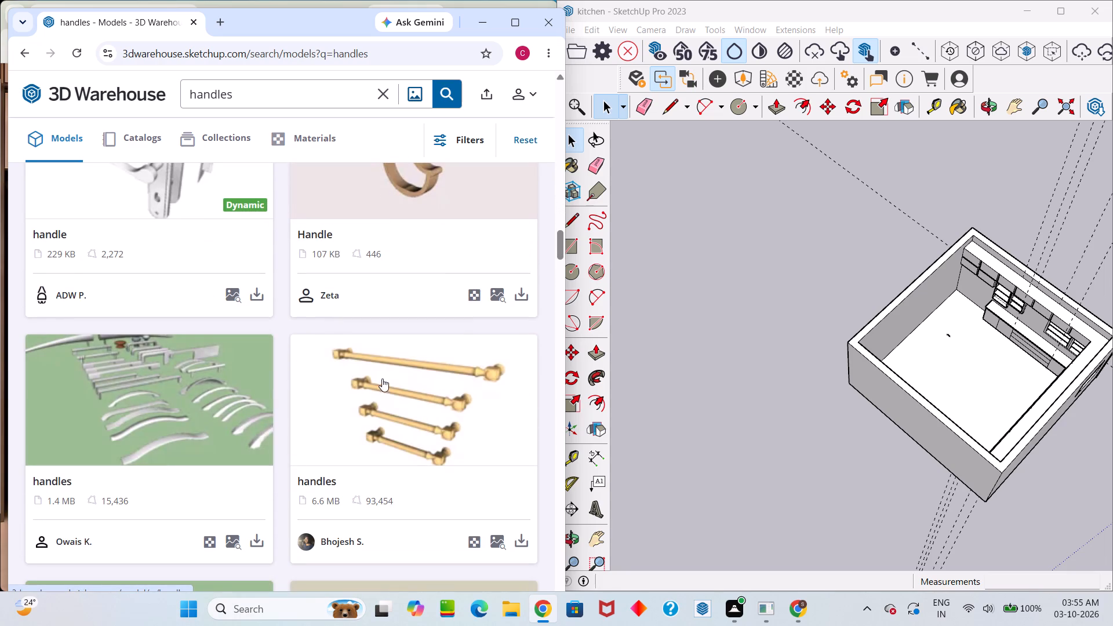
scroll(394, 374, down, 4)
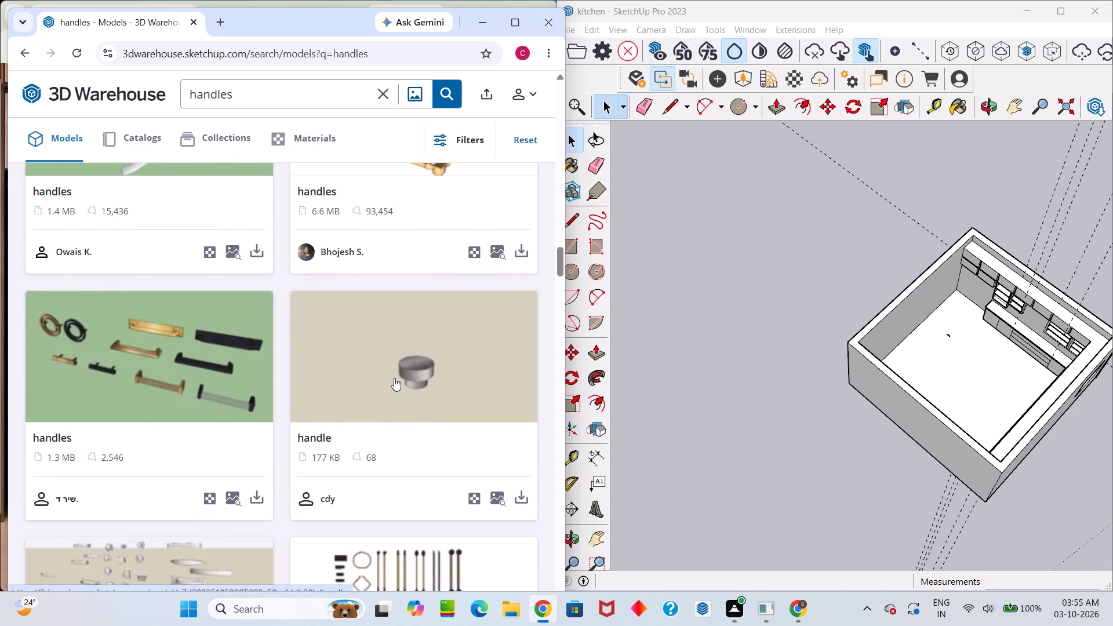
scroll(396, 377, down, 3)
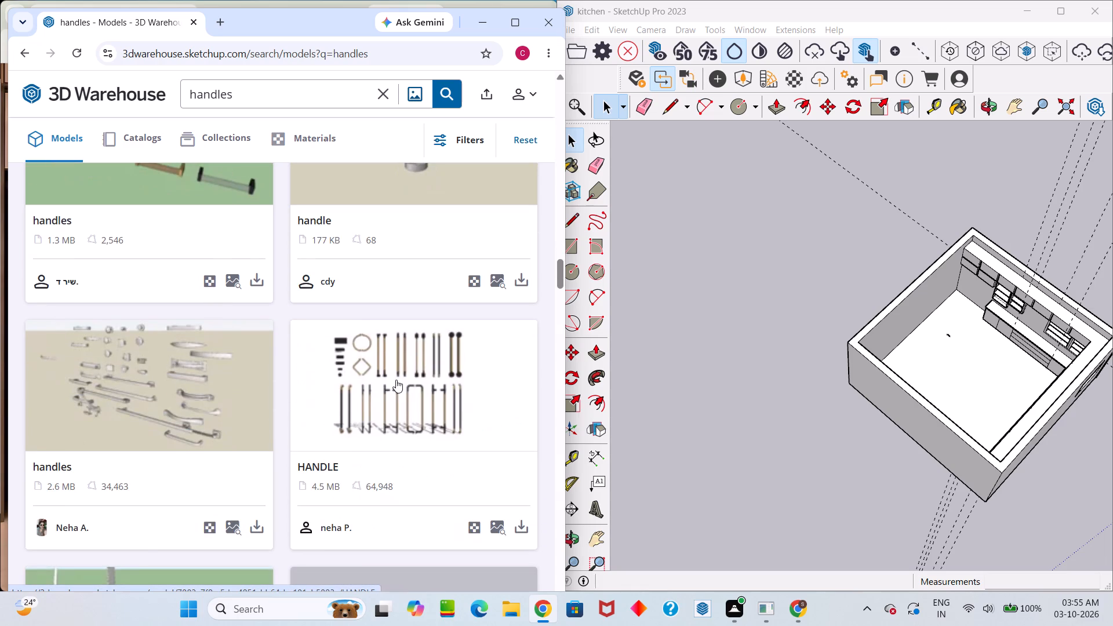
scroll(400, 378, down, 5)
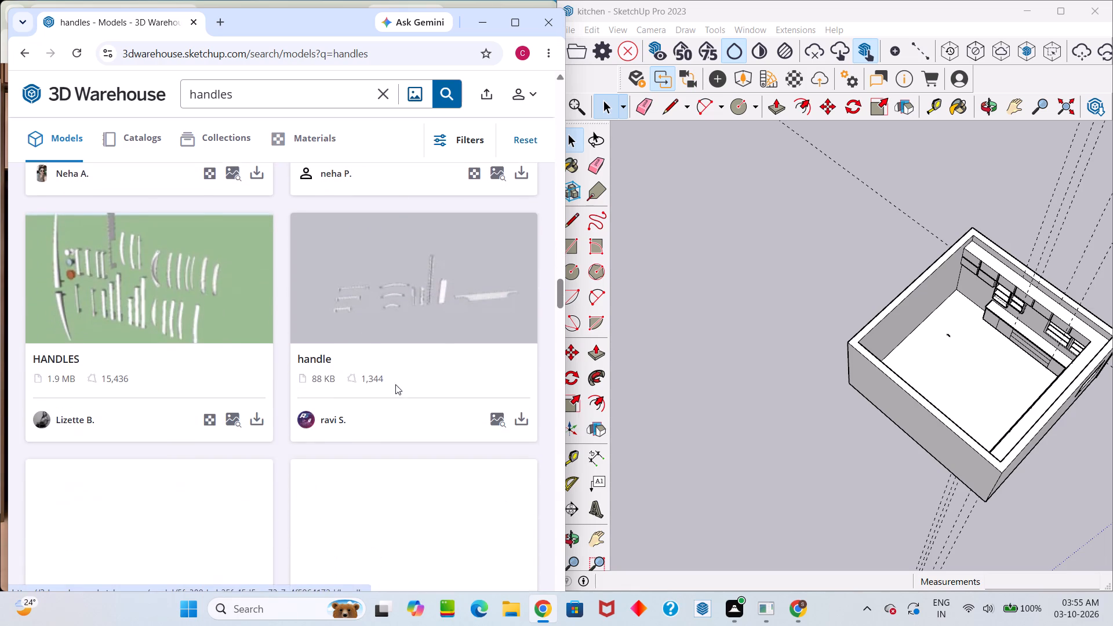
scroll(394, 388, down, 4)
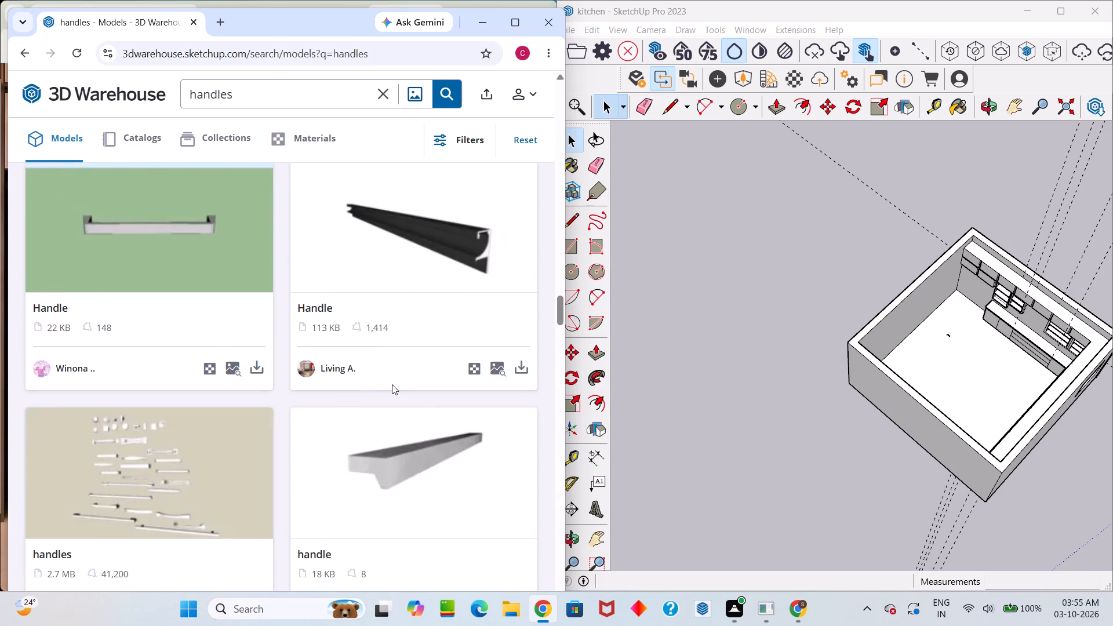
scroll(392, 384, up, 4)
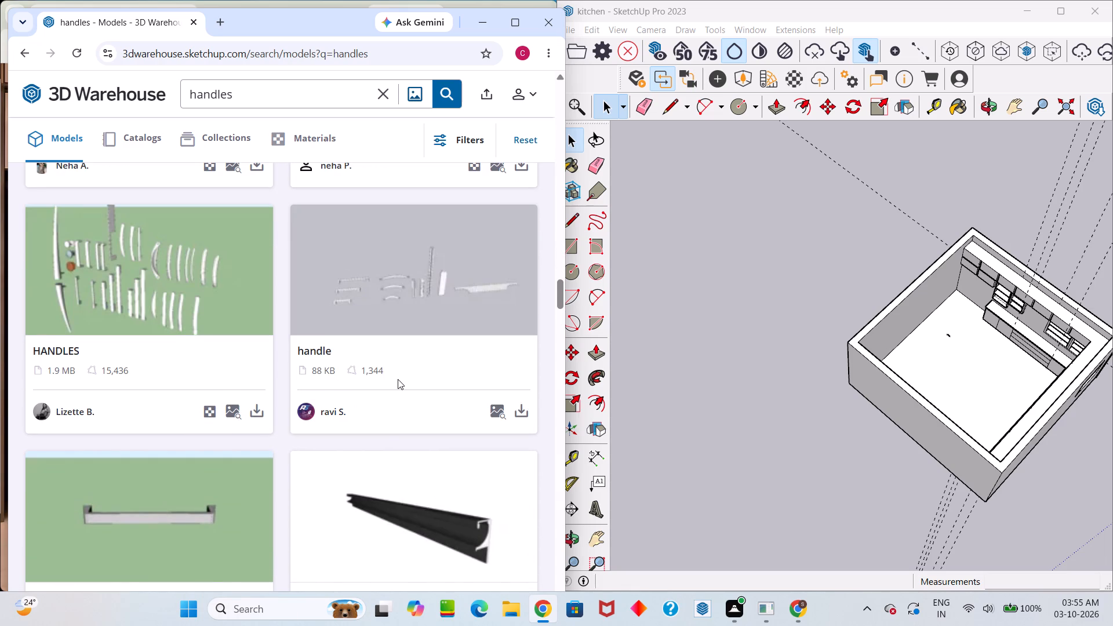
scroll(399, 376, down, 8)
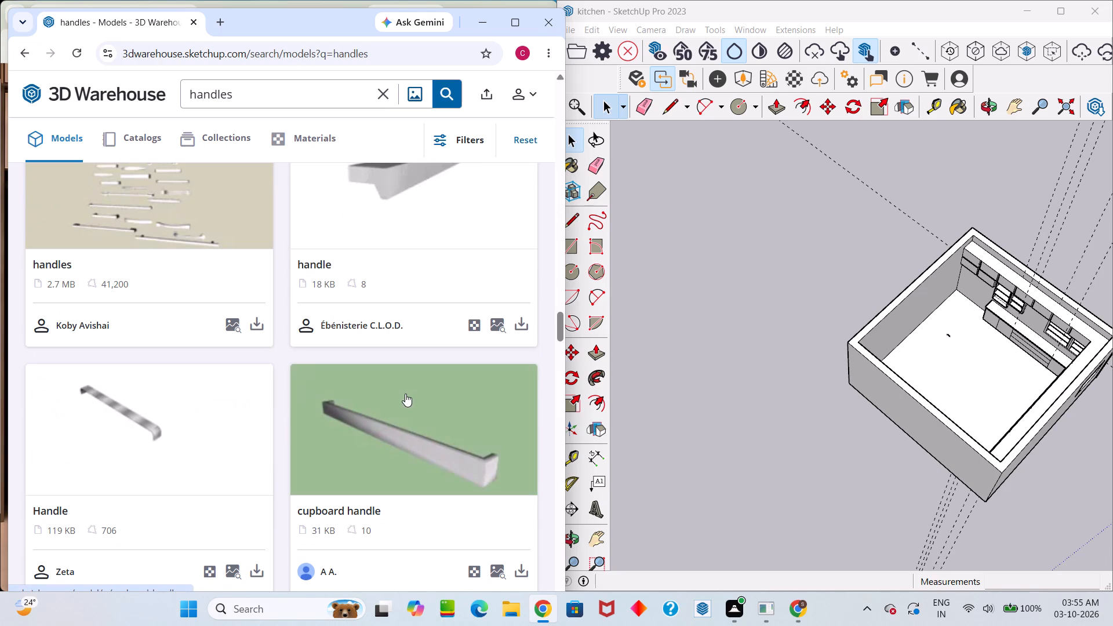
scroll(401, 394, up, 3)
scroll(402, 394, down, 4)
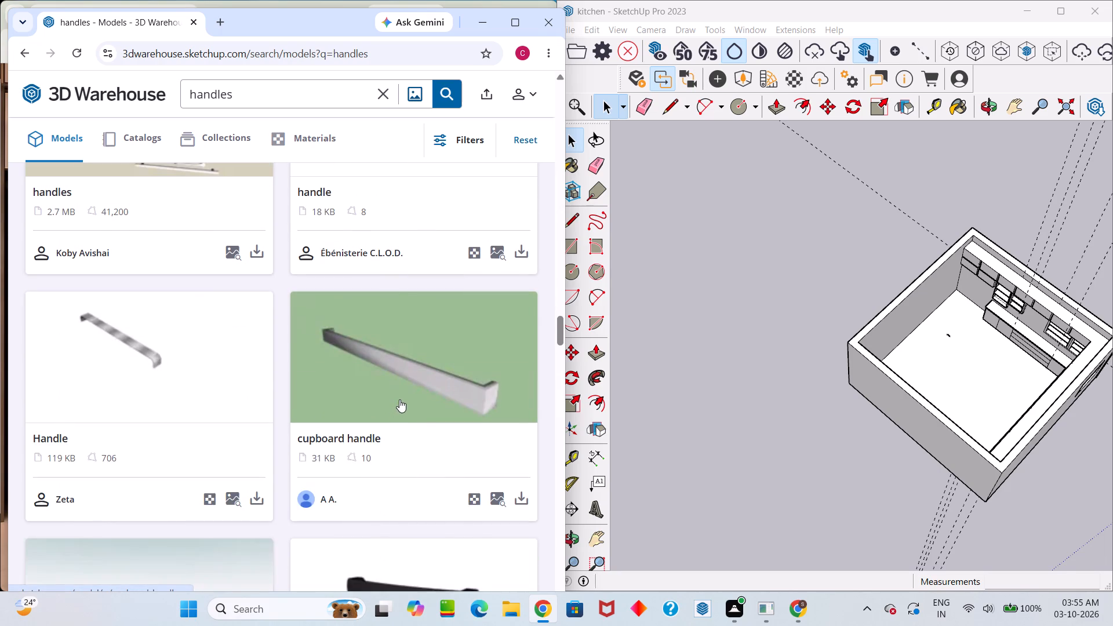
scroll(399, 399, down, 10)
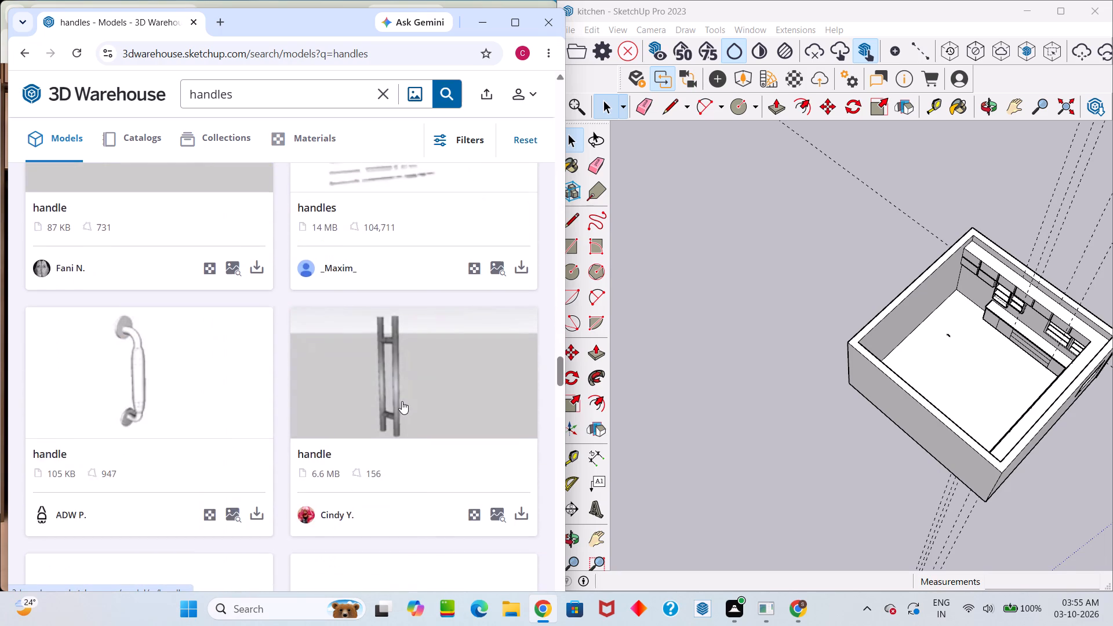
scroll(403, 399, down, 6)
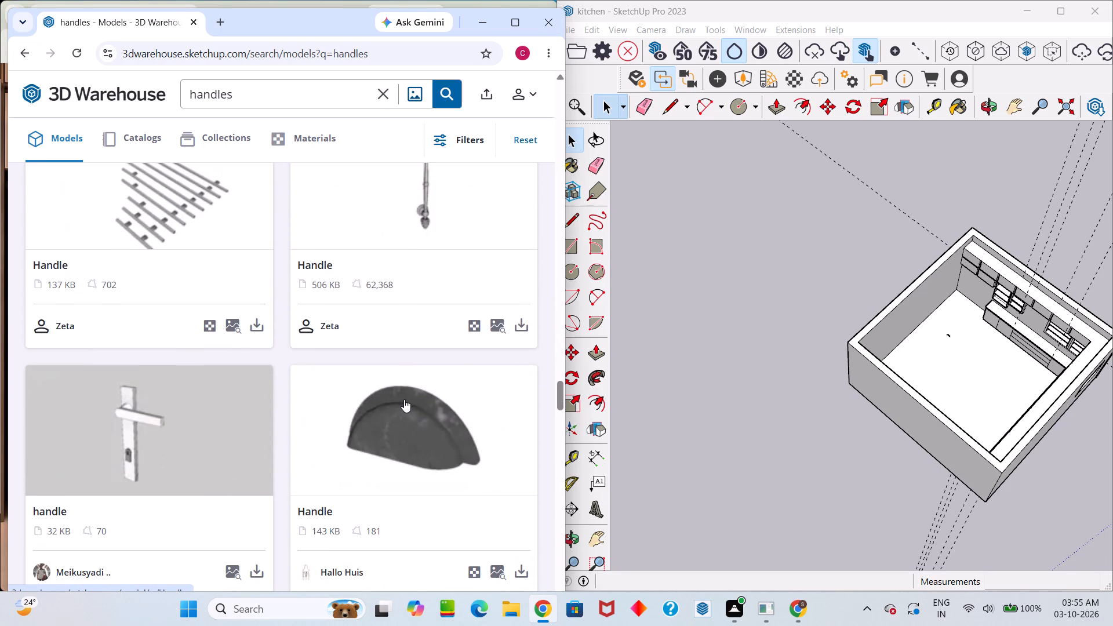
scroll(405, 399, down, 3)
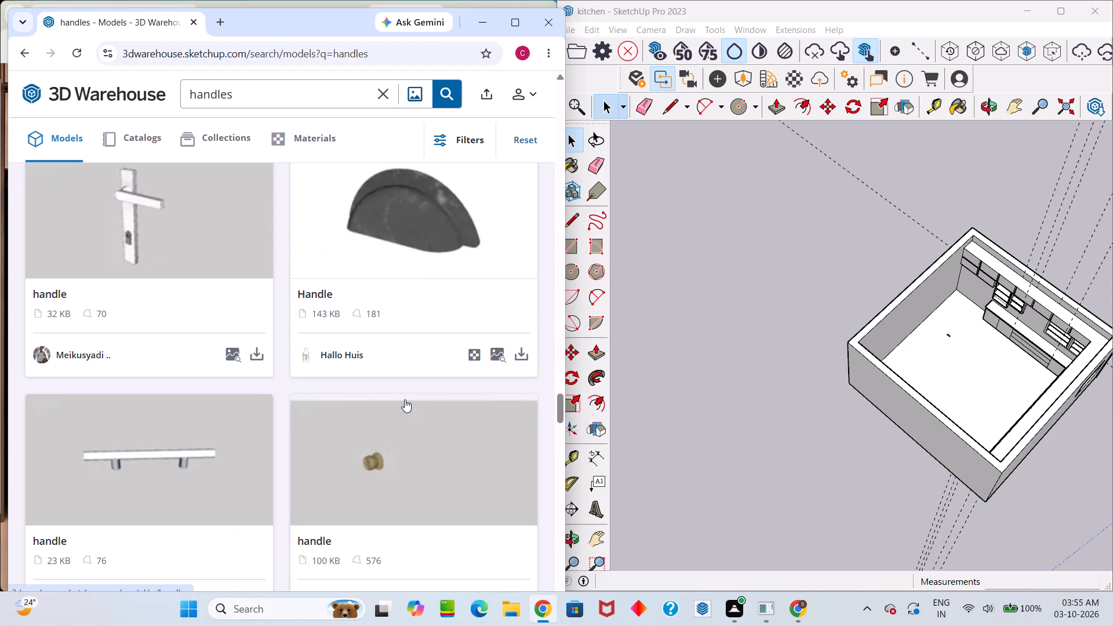
scroll(405, 399, down, 3)
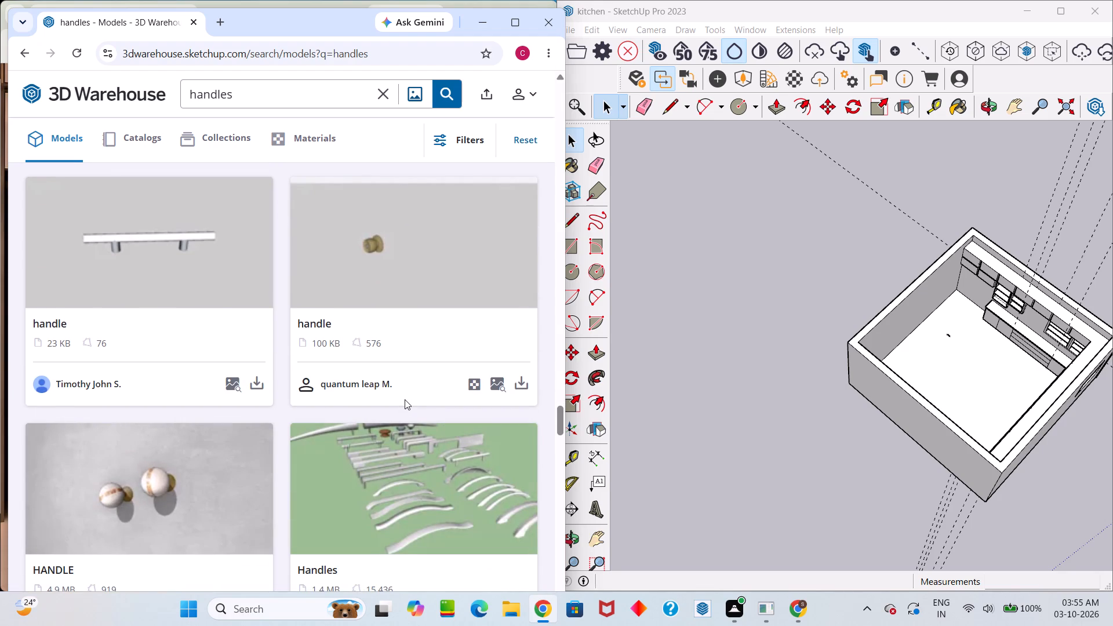
Go back through the handle results to review the earlier handle sets near the start of the list.
scroll(398, 400, up, 8)
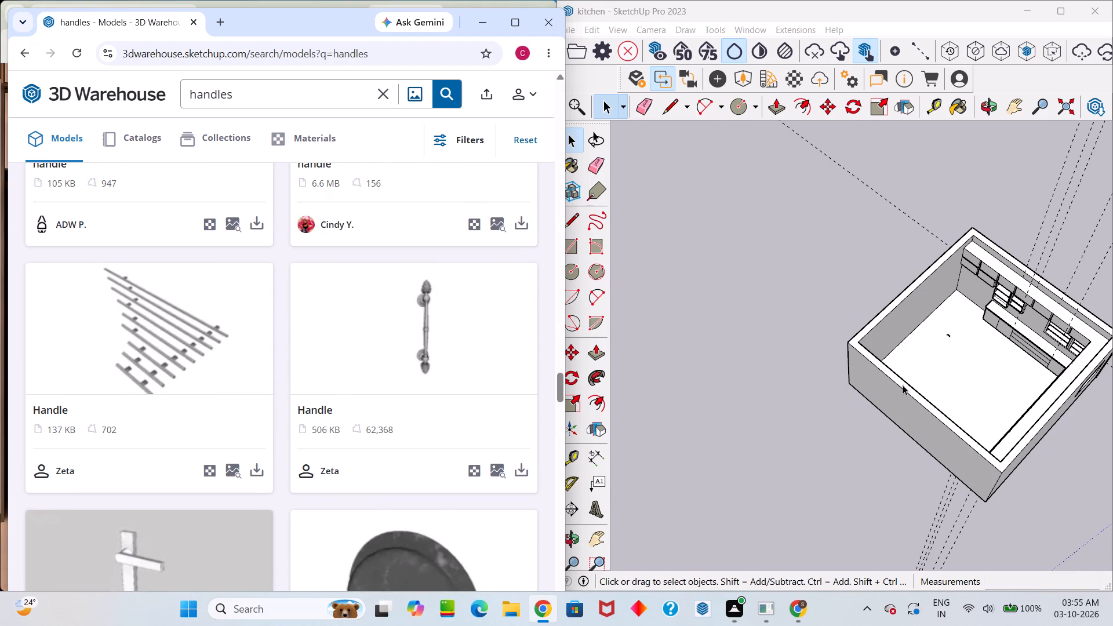
scroll(450, 335, up, 10)
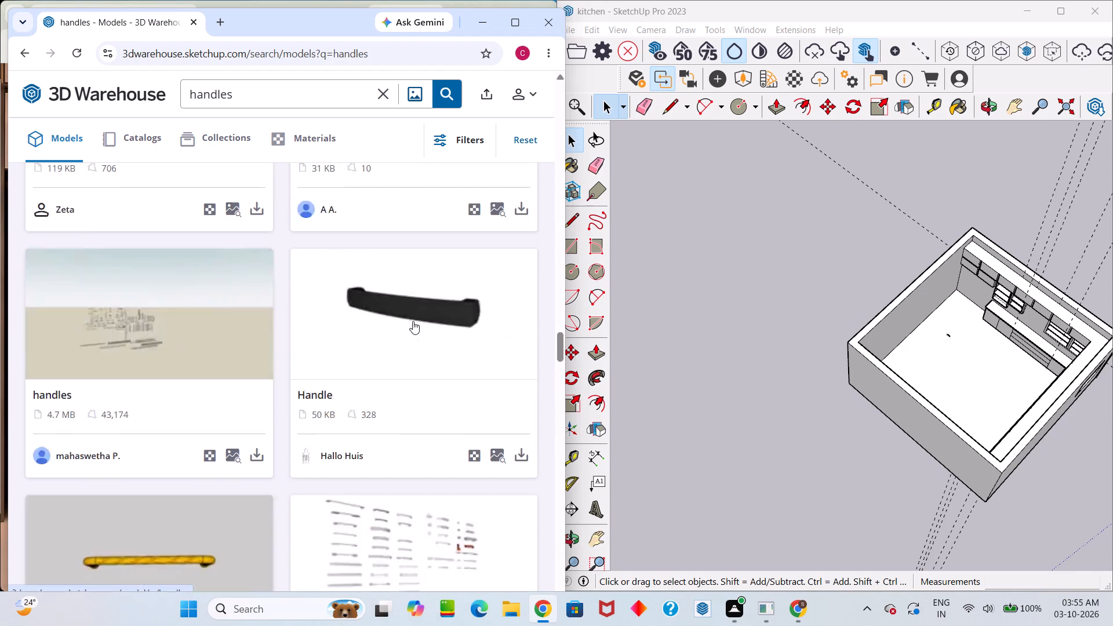
scroll(413, 321, up, 7)
scroll(359, 332, up, 18)
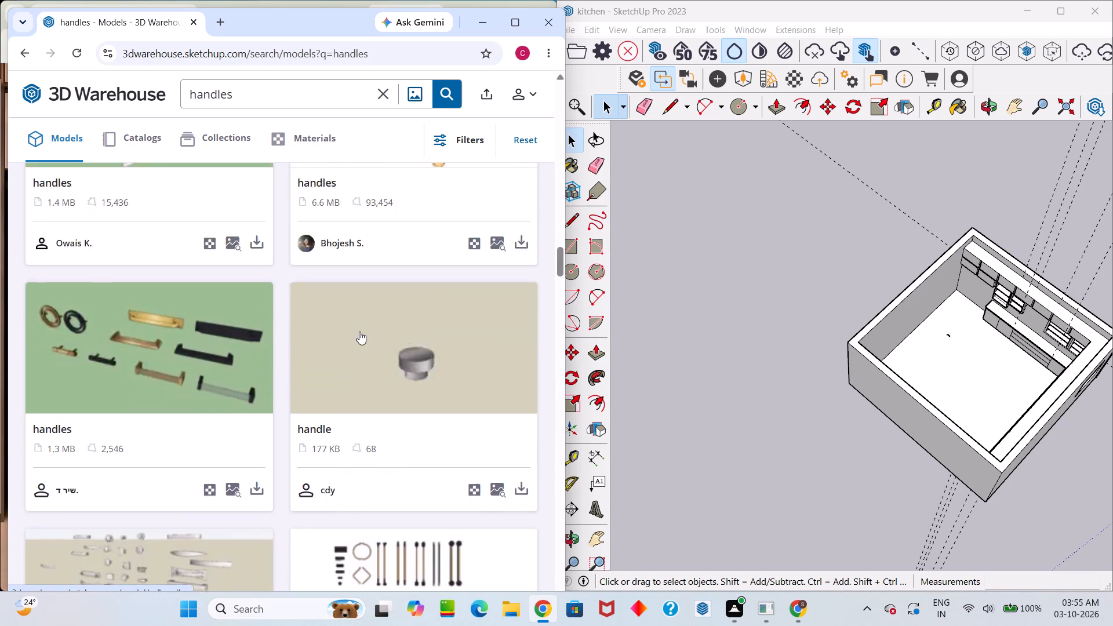
scroll(359, 332, up, 14)
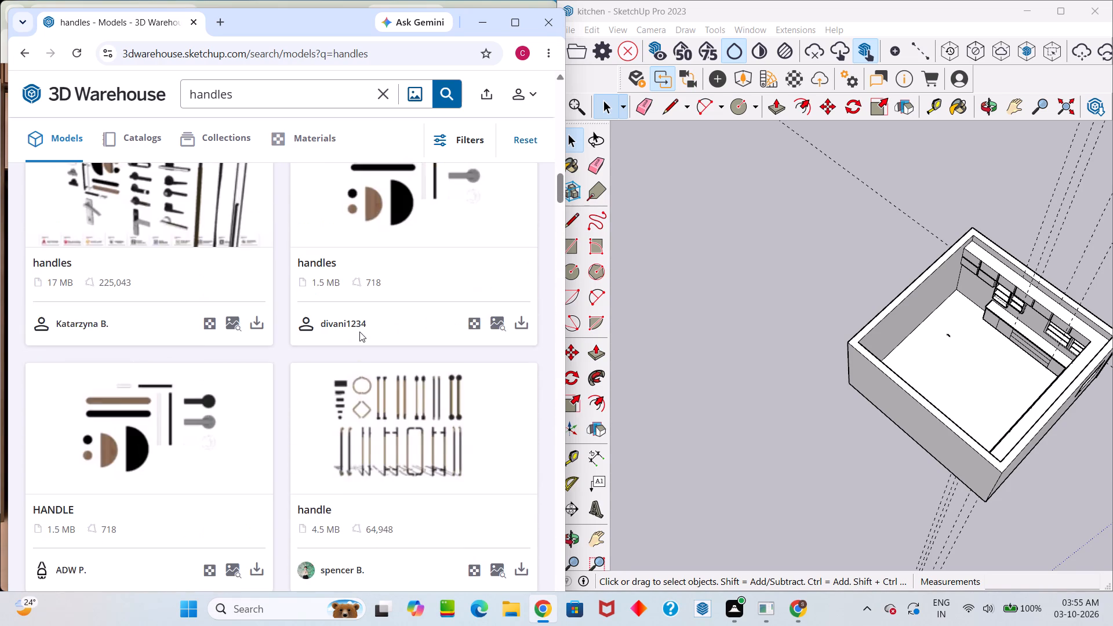
scroll(359, 332, up, 4)
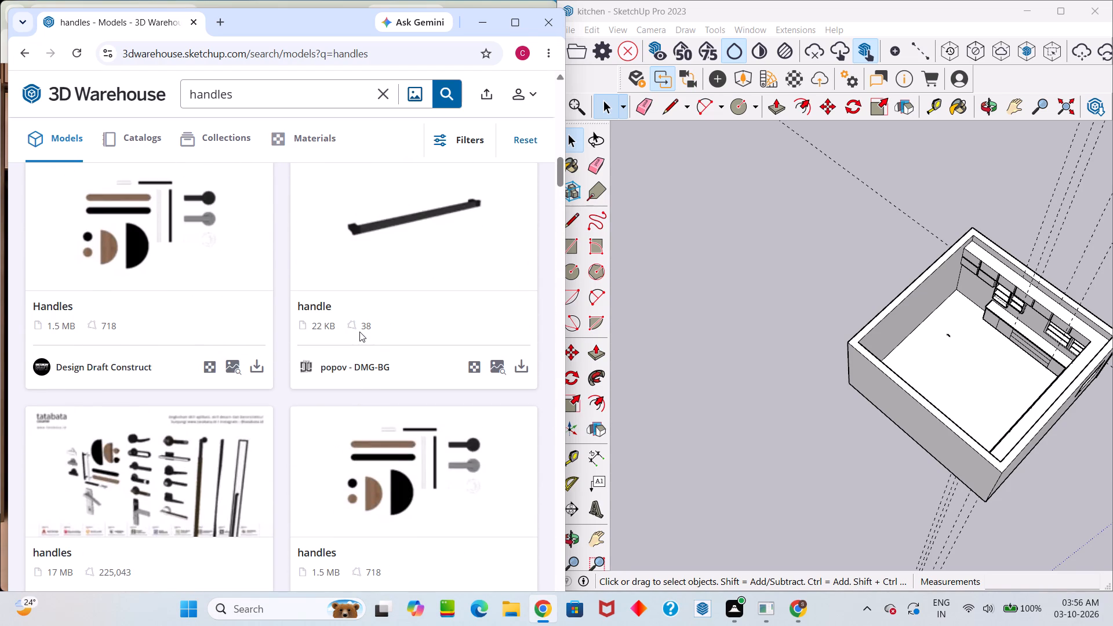
Open the 1.5 MB "handles" set with straight bars, knobs and half-round pulls, and examine its preview and details.
click(452, 446)
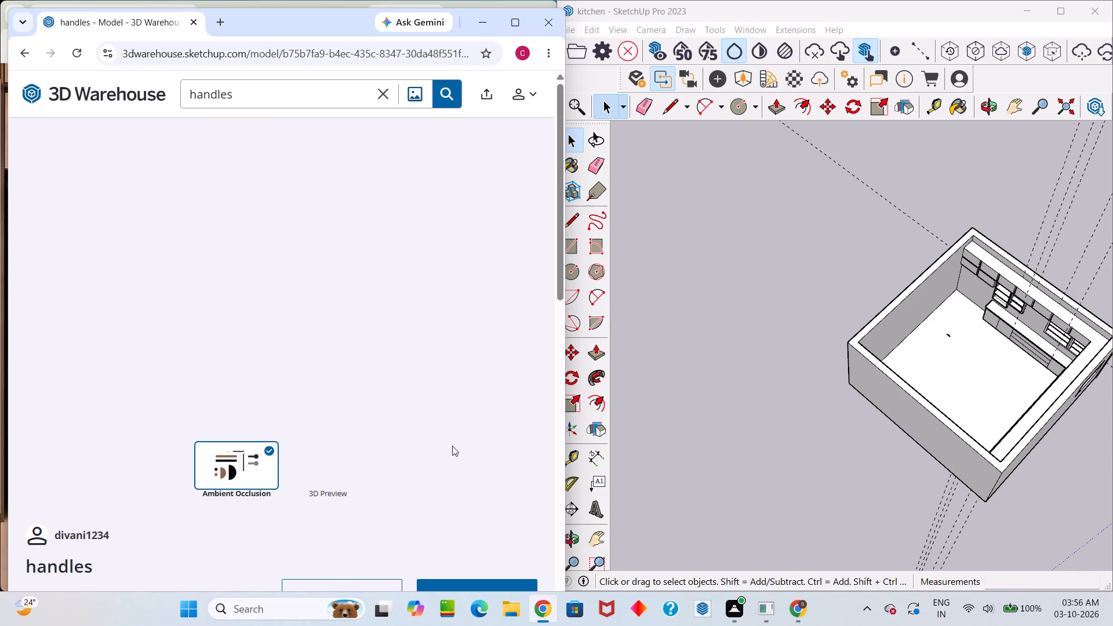
middle_drag(337, 279, 253, 301)
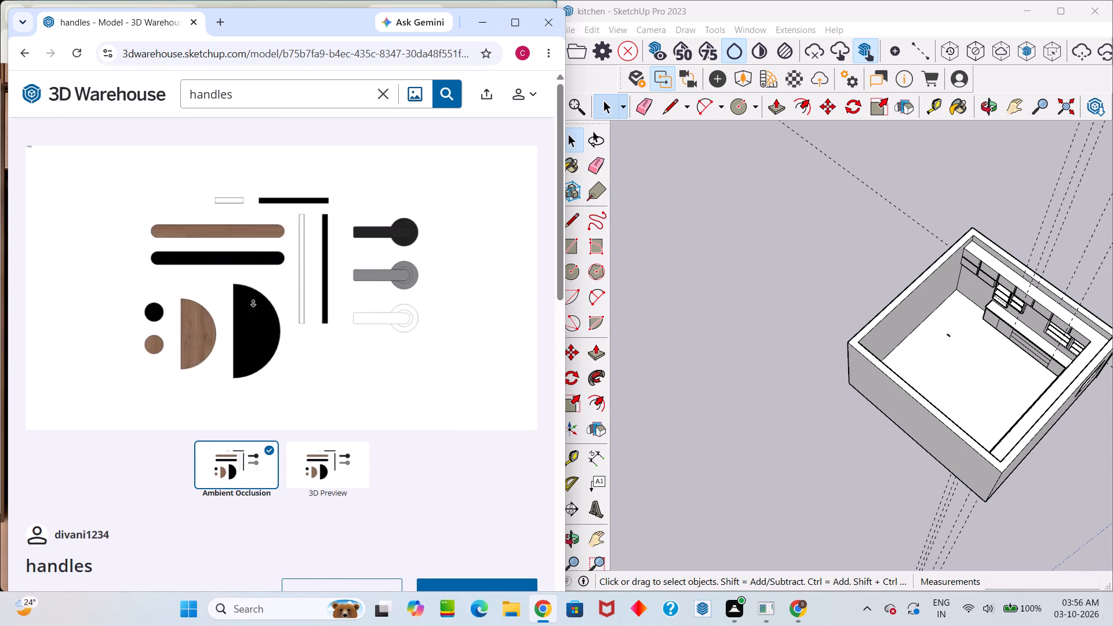
middle_drag(253, 301, 223, 307)
scroll(254, 320, down, 4)
scroll(264, 329, up, 2)
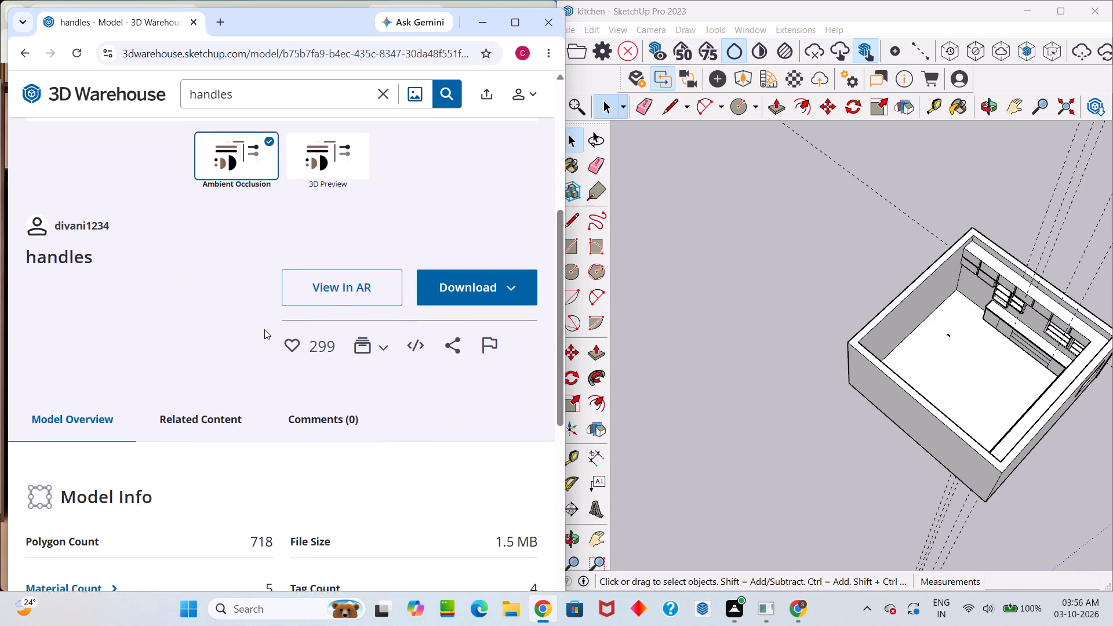
scroll(264, 329, up, 2)
scroll(392, 428, down, 2)
scroll(393, 428, up, 2)
scroll(398, 420, down, 1)
Download the handles set as a SketchUp file and close the 3D Warehouse browser window.
click(522, 505)
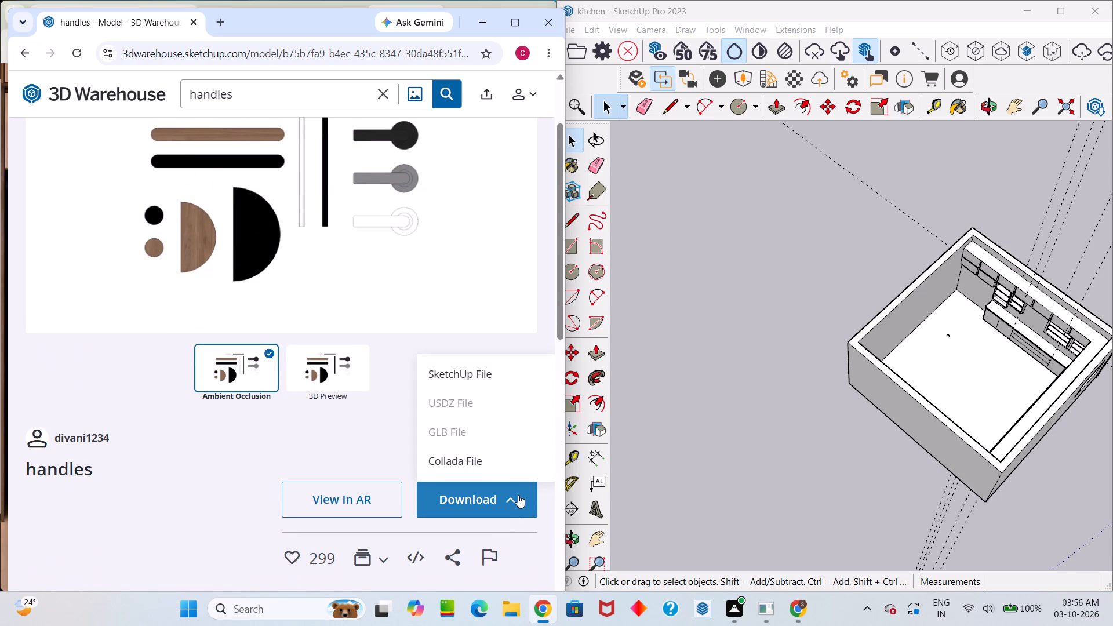
click(518, 376)
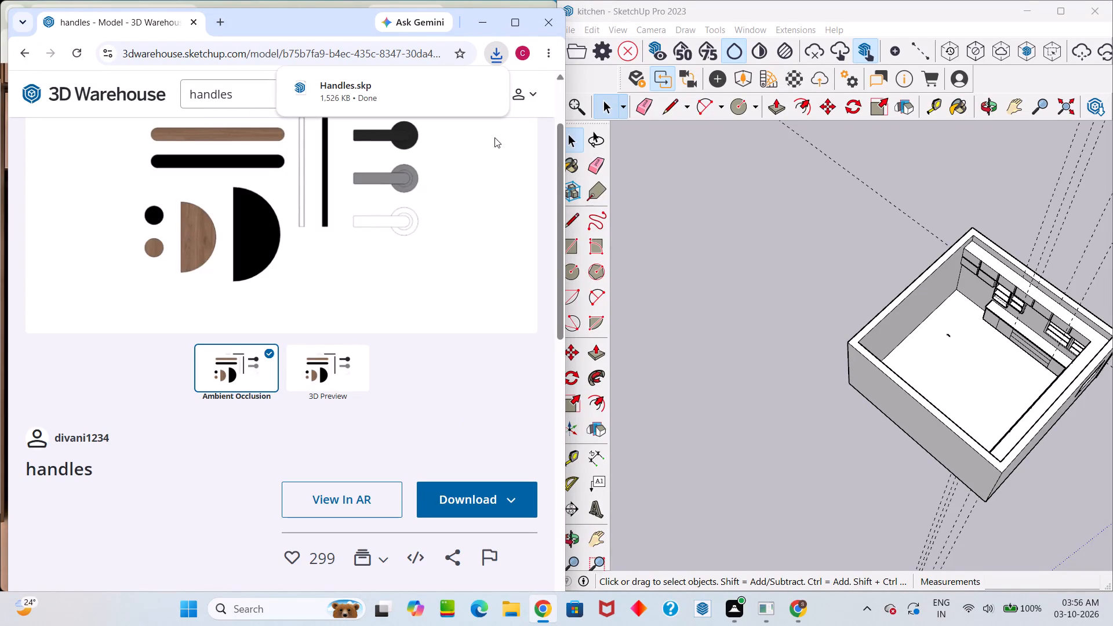
click(549, 20)
Import the downloaded Handles file from Downloads into the kitchen model and place it outside the room walls.
click(566, 32)
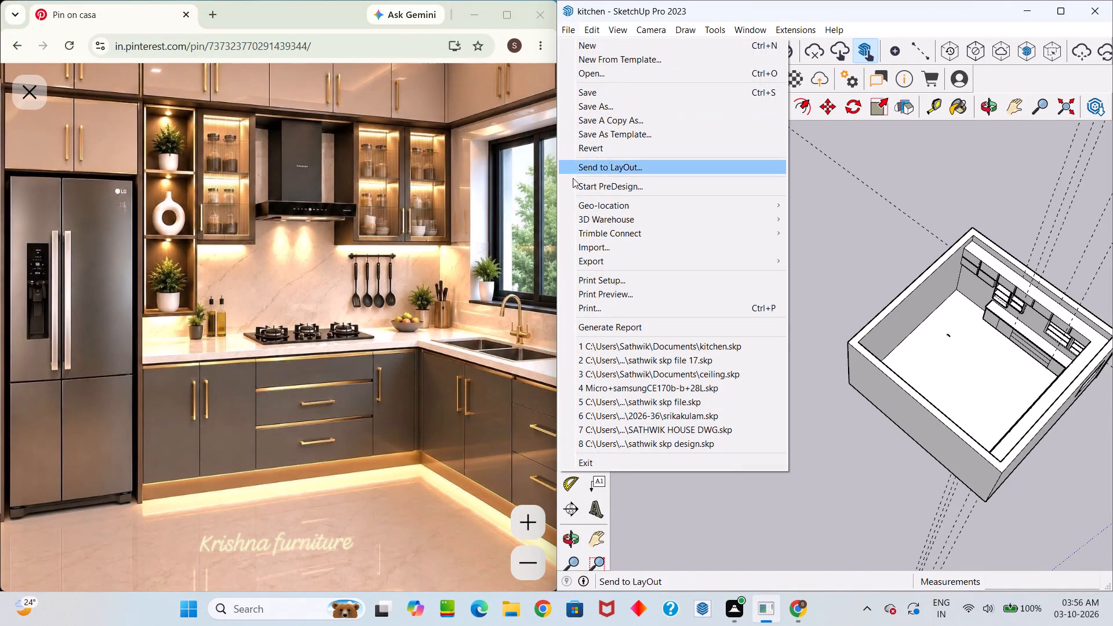
click(596, 247)
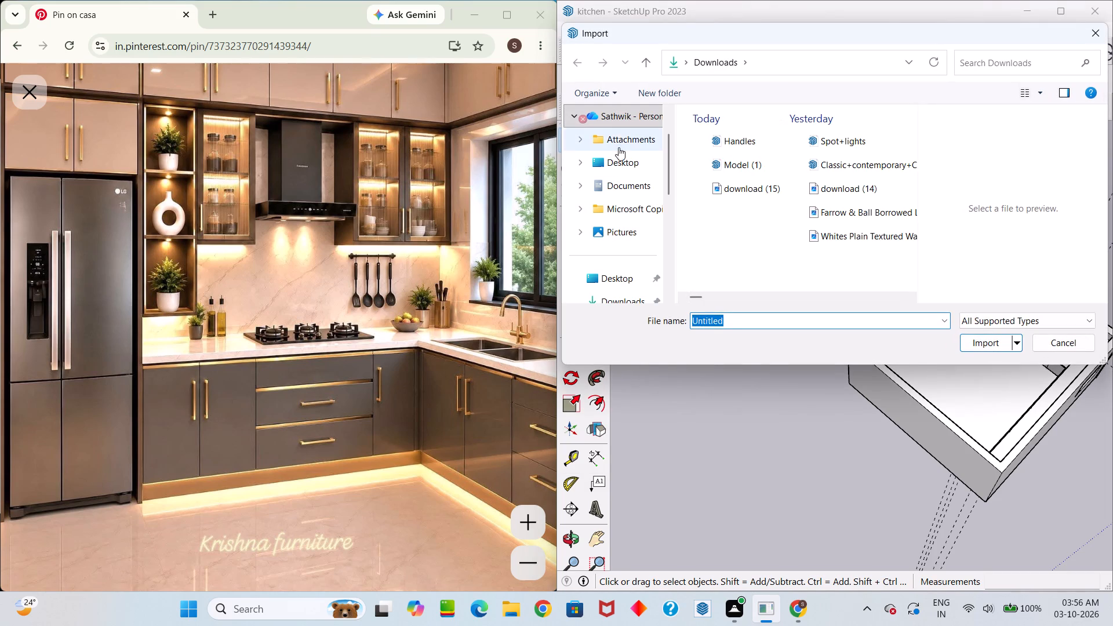
click(720, 140)
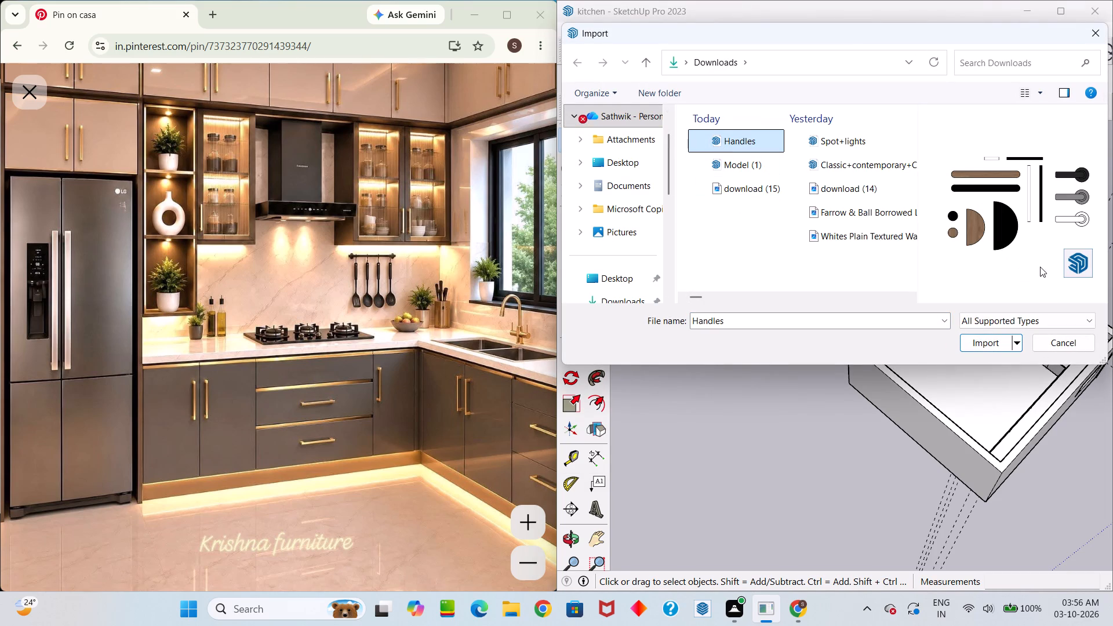
click(998, 345)
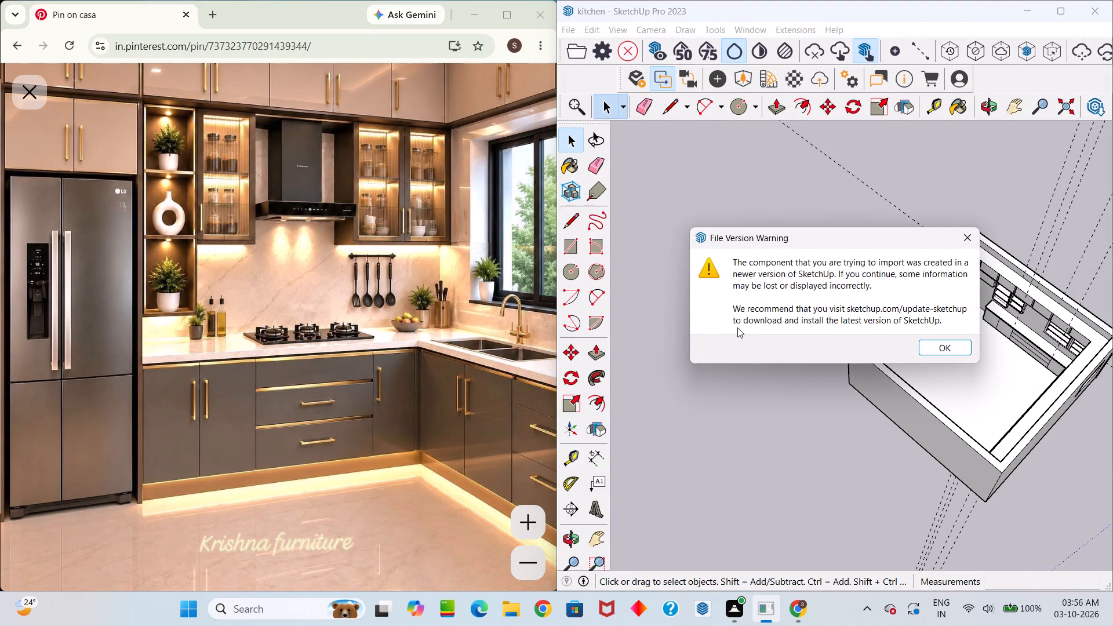
click(969, 350)
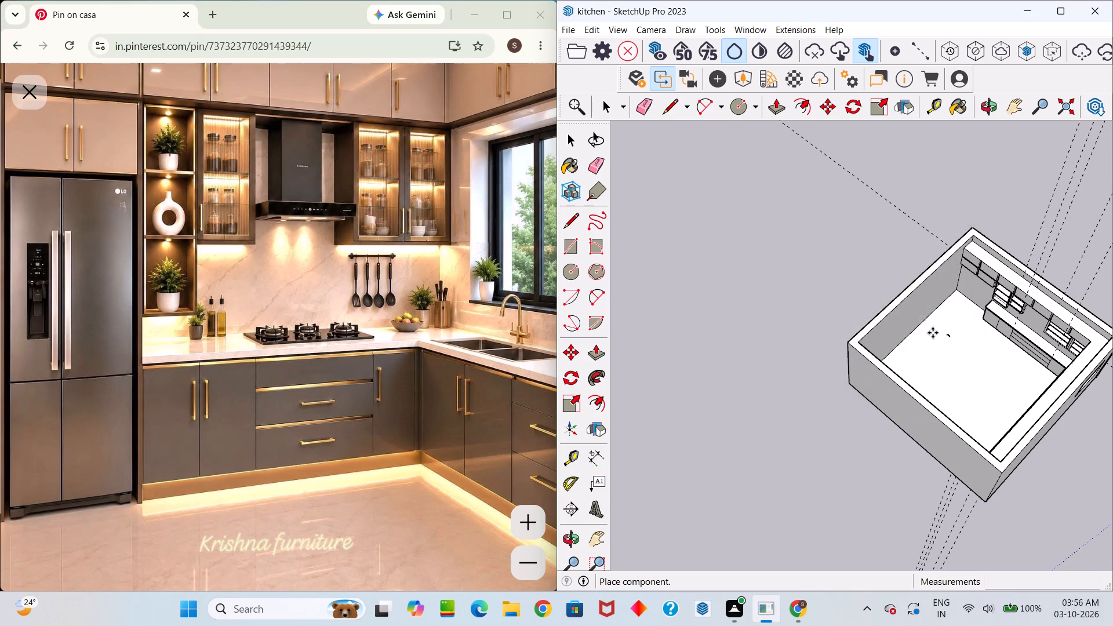
click(832, 255)
Move the imported handles set about 1' 1 1/8" while keeping it outside the room walls.
scroll(828, 261, up, 5)
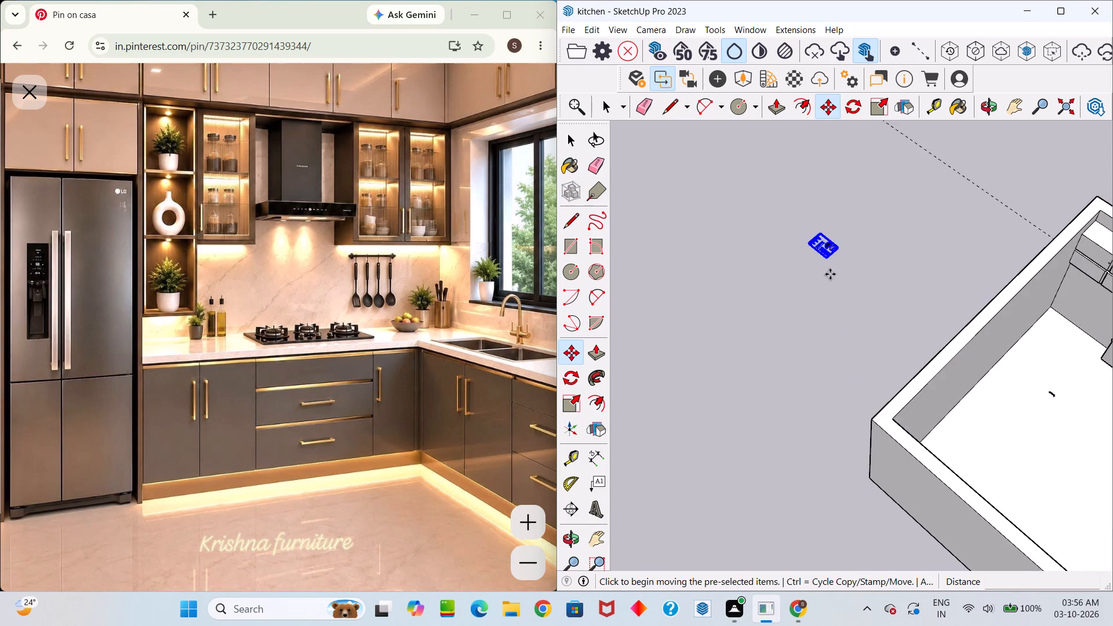
scroll(834, 271, up, 12)
click(836, 302)
middle_drag(863, 327, 863, 338)
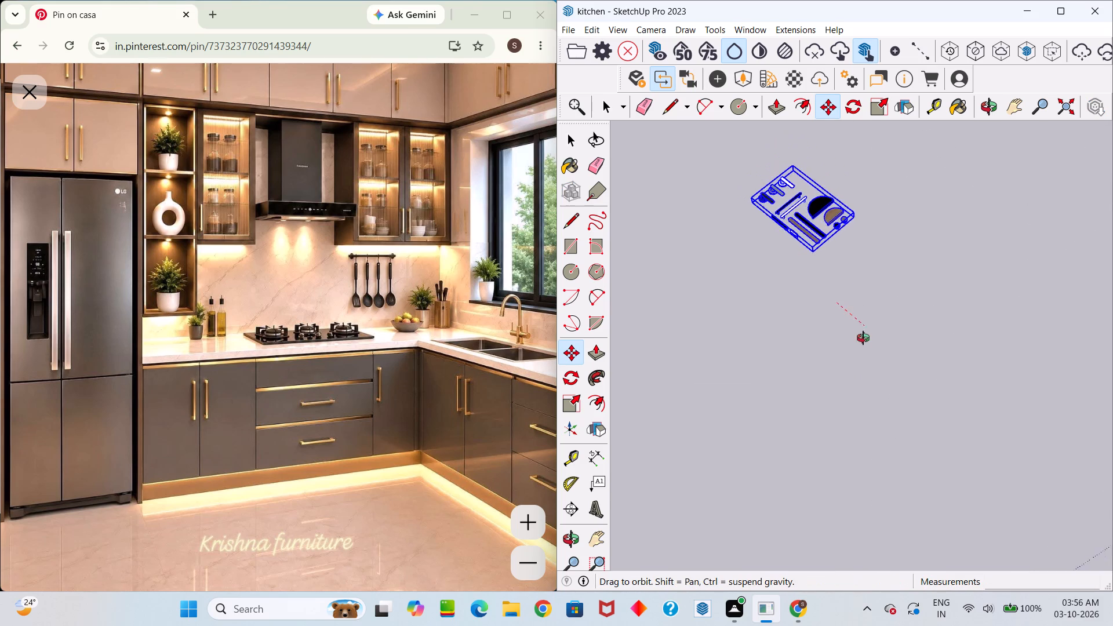
middle_drag(863, 338, 801, 269)
click(803, 265)
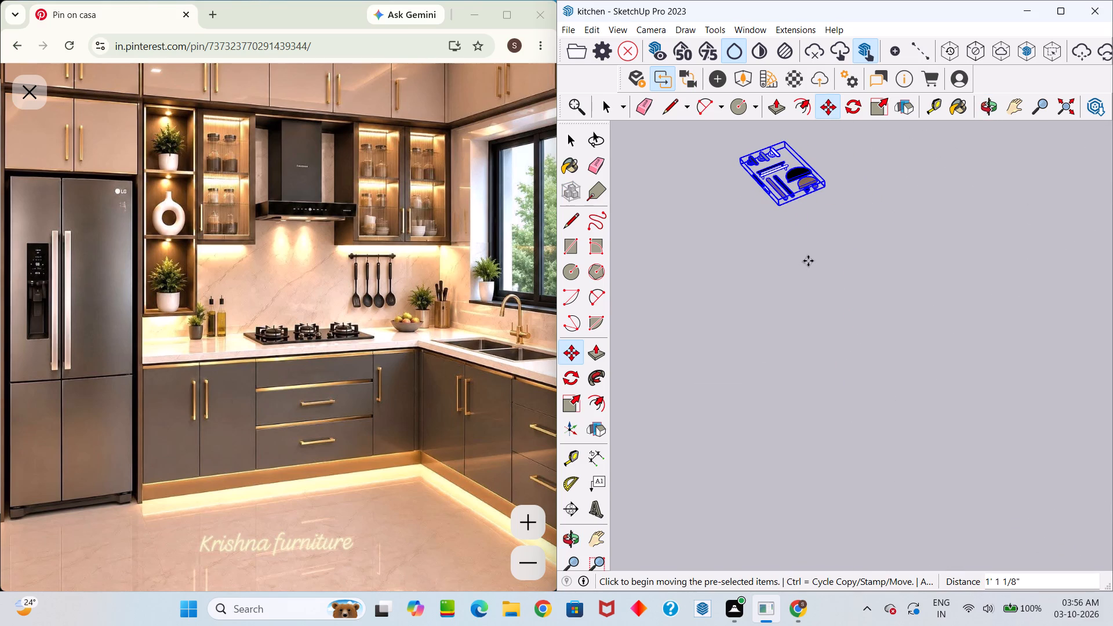
Rotate the handles set 90° about the red axis so that it stands upright.
middle_drag(854, 258, 761, 262)
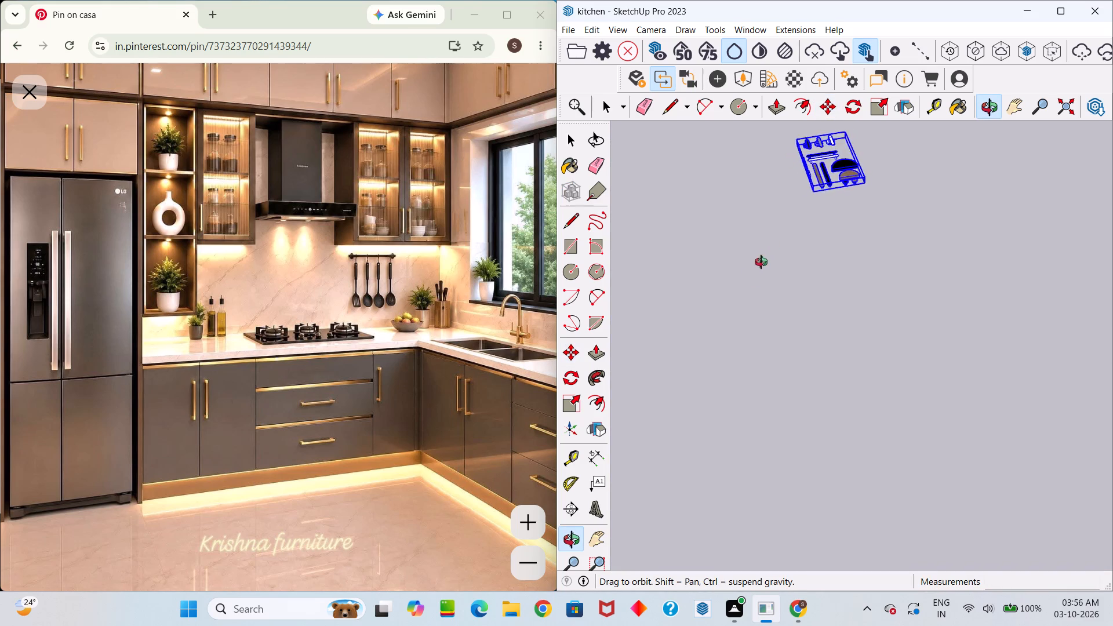
middle_drag(761, 262, 738, 312)
scroll(752, 314, down, 6)
middle_drag(883, 246, 639, 242)
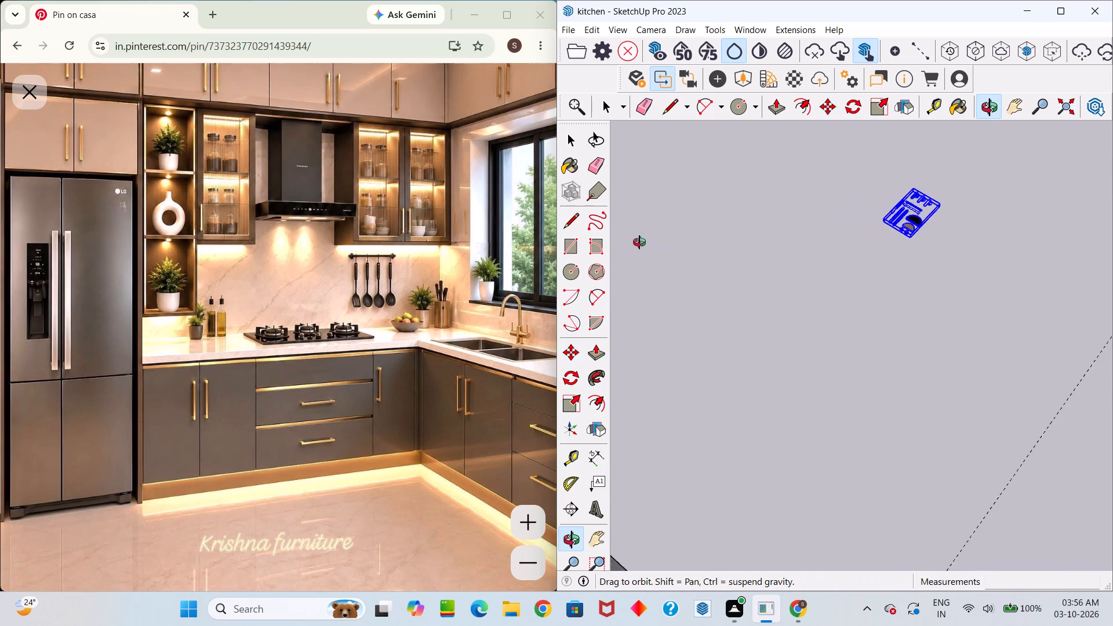
middle_drag(639, 242, 785, 214)
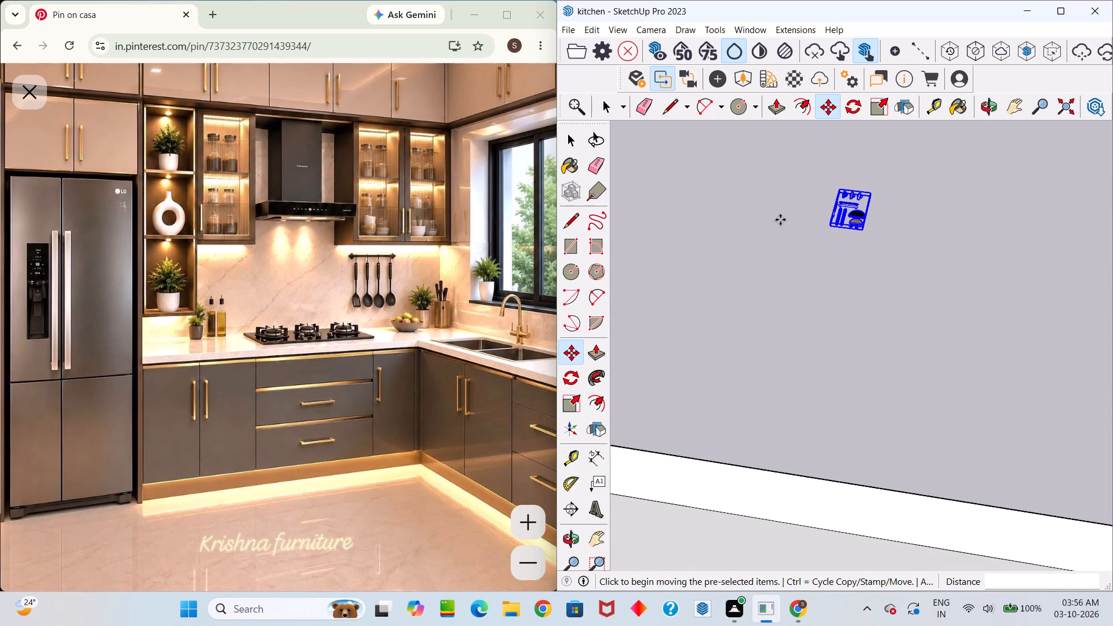
key(q)
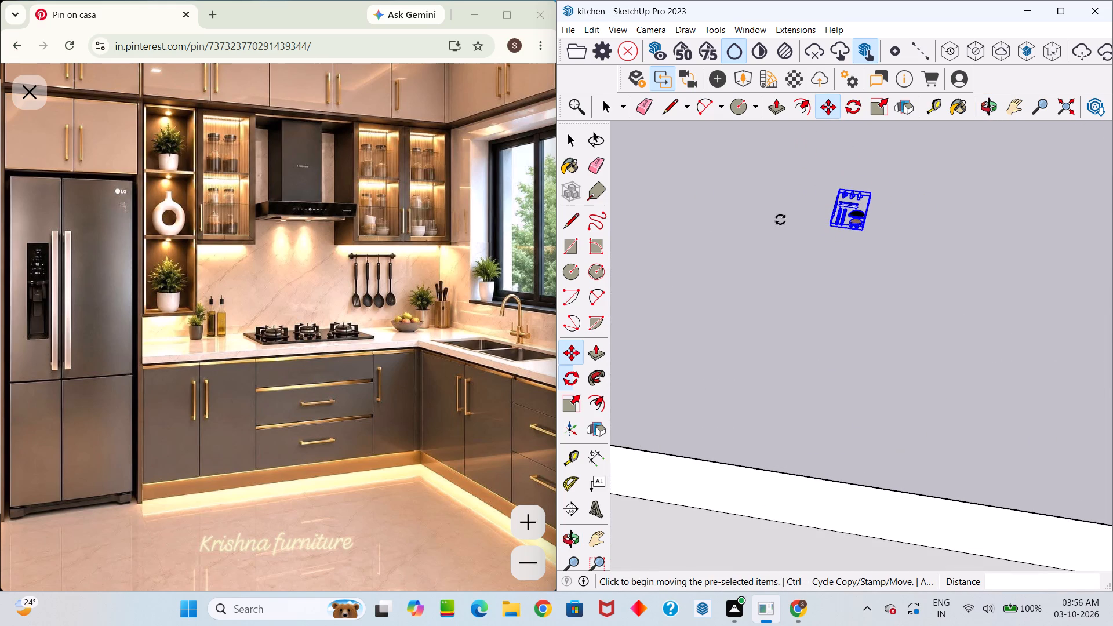
scroll(865, 327, down, 3)
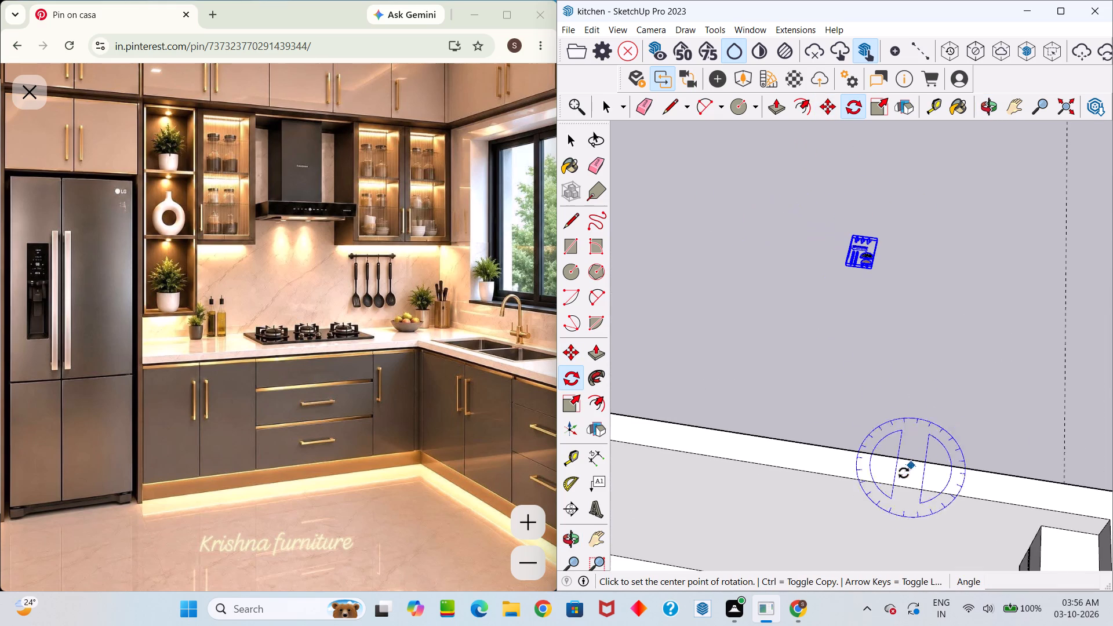
scroll(849, 532, down, 1)
middle_drag(850, 531, 903, 450)
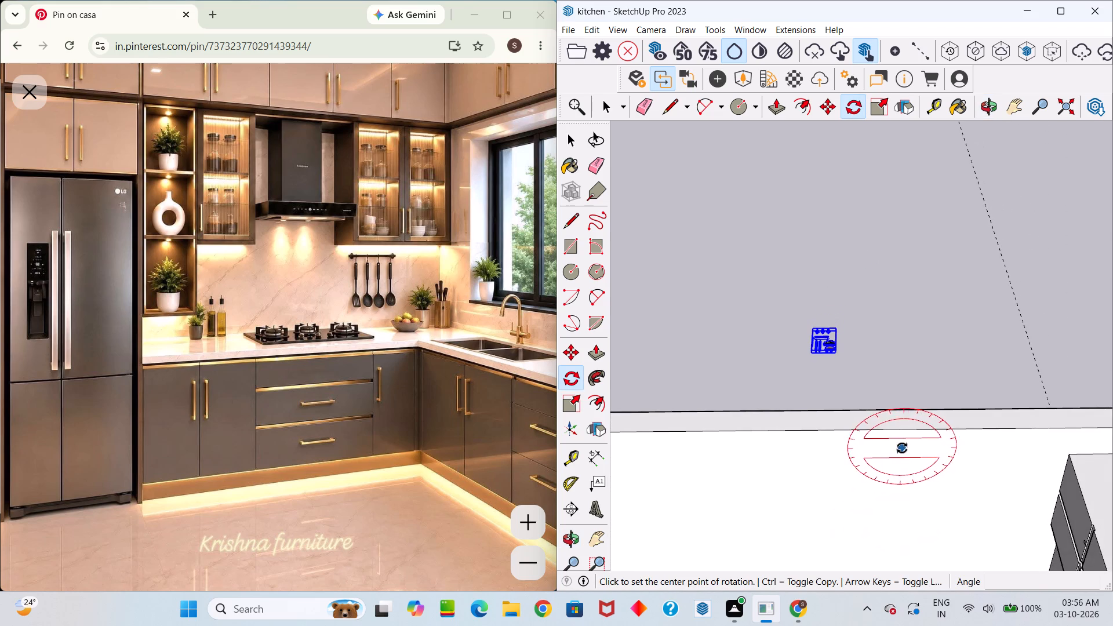
click(889, 503)
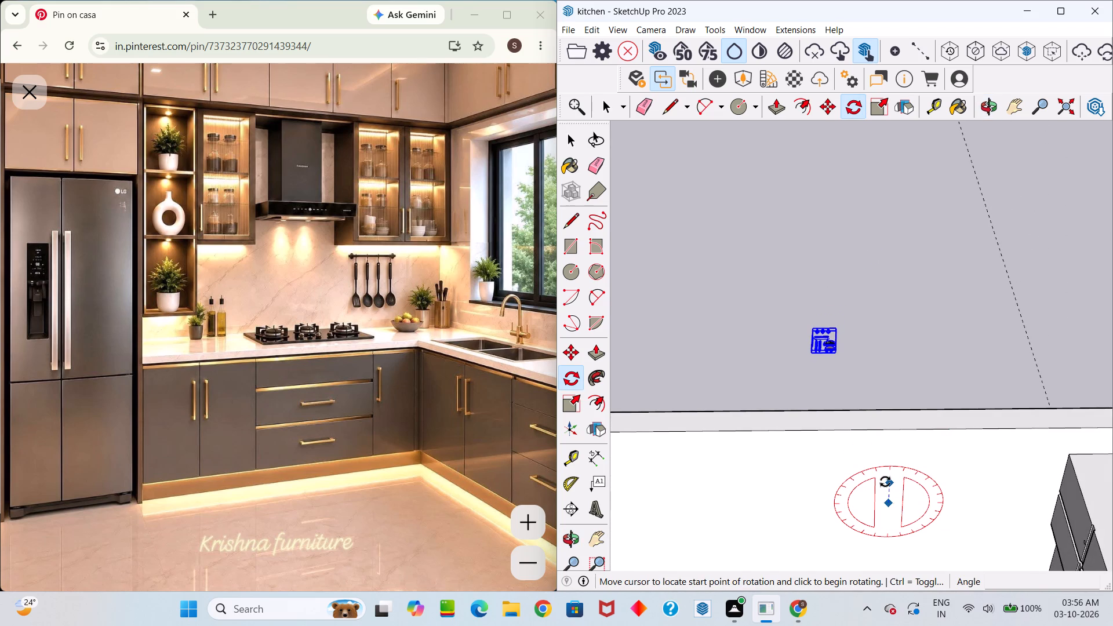
click(885, 481)
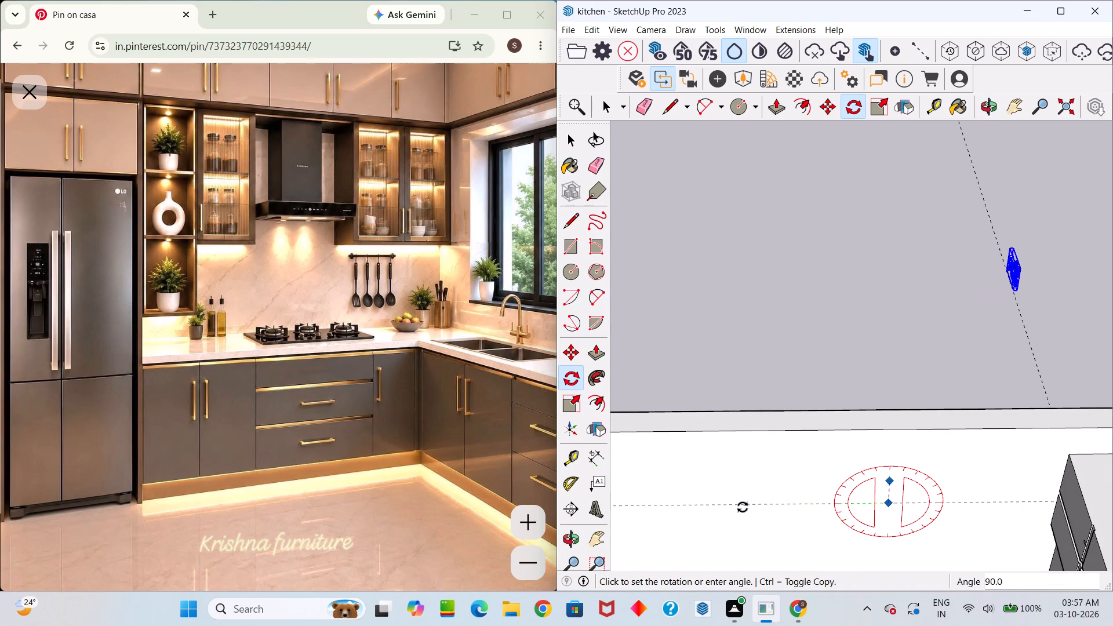
click(741, 501)
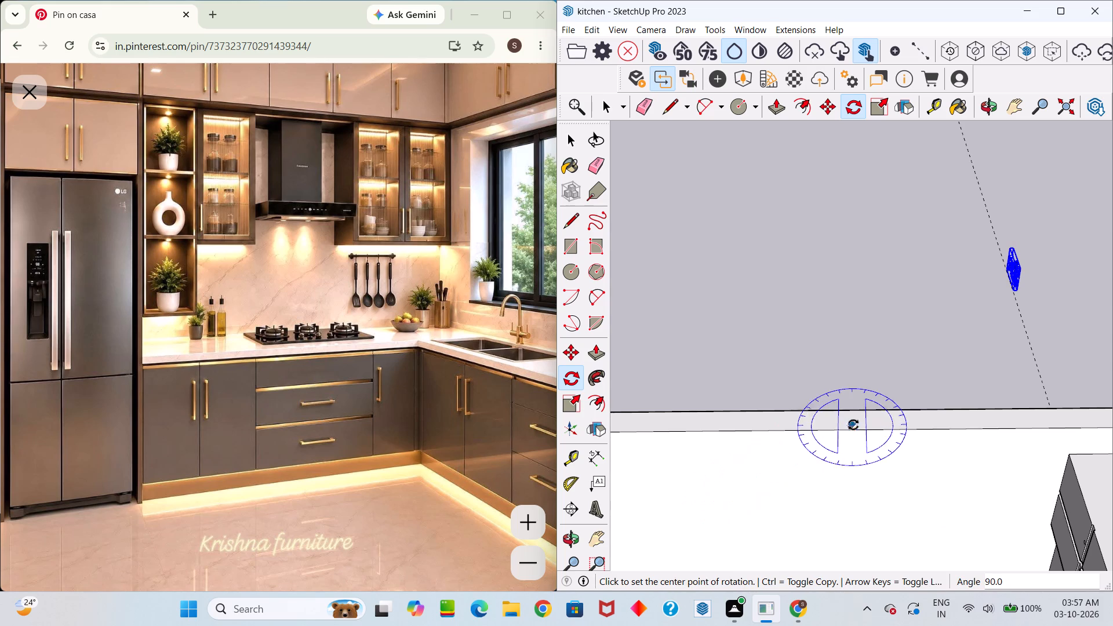
Move the upright handles set closer to the room, just outside its side wall, and deselect it.
middle_drag(853, 425, 1111, 372)
scroll(794, 358, up, 7)
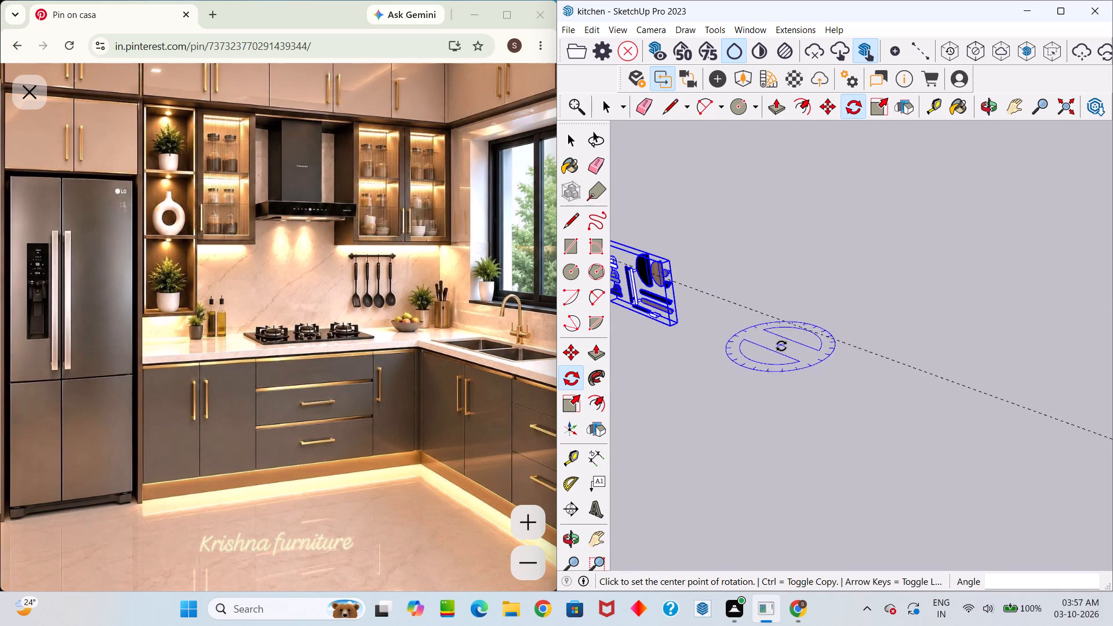
middle_drag(803, 374, 952, 391)
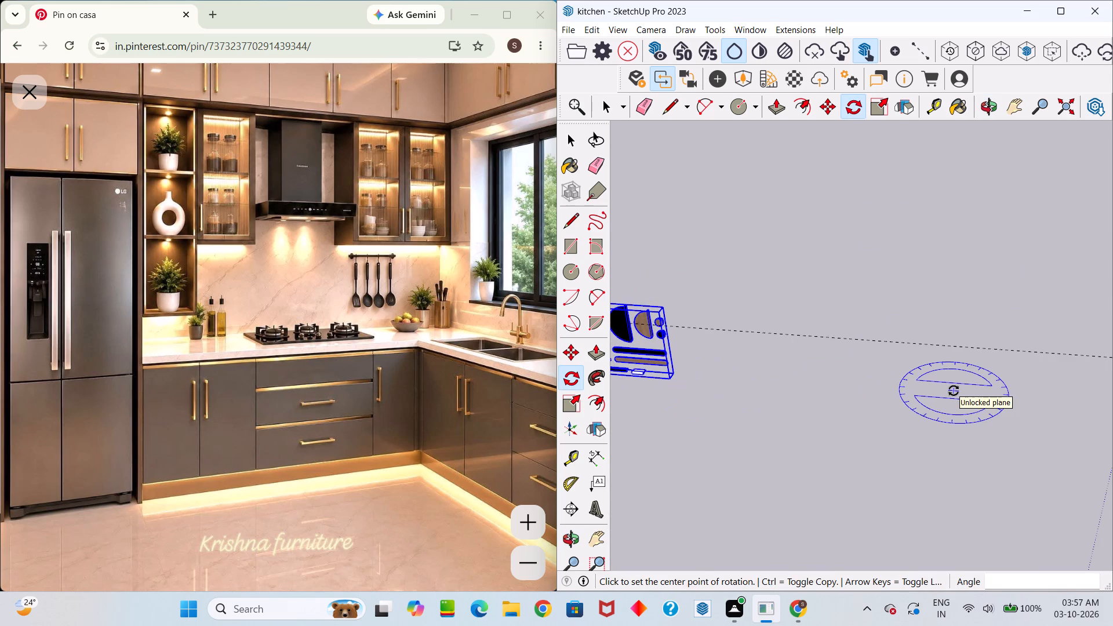
key(m)
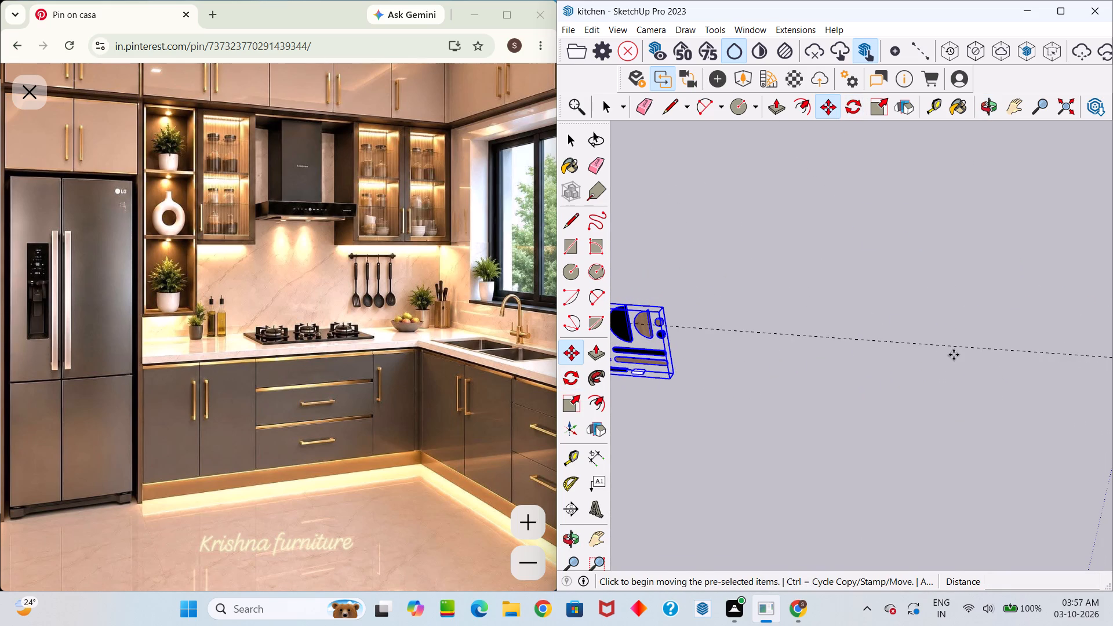
scroll(948, 354, down, 5)
click(794, 334)
scroll(885, 387, down, 4)
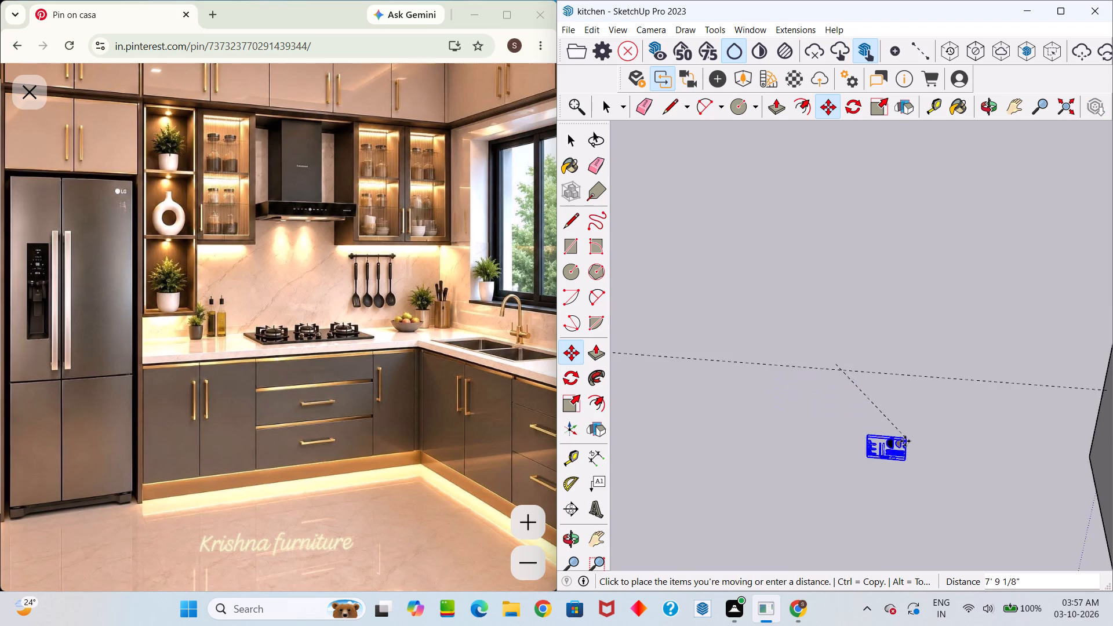
scroll(905, 441, down, 14)
middle_drag(1013, 445, 974, 467)
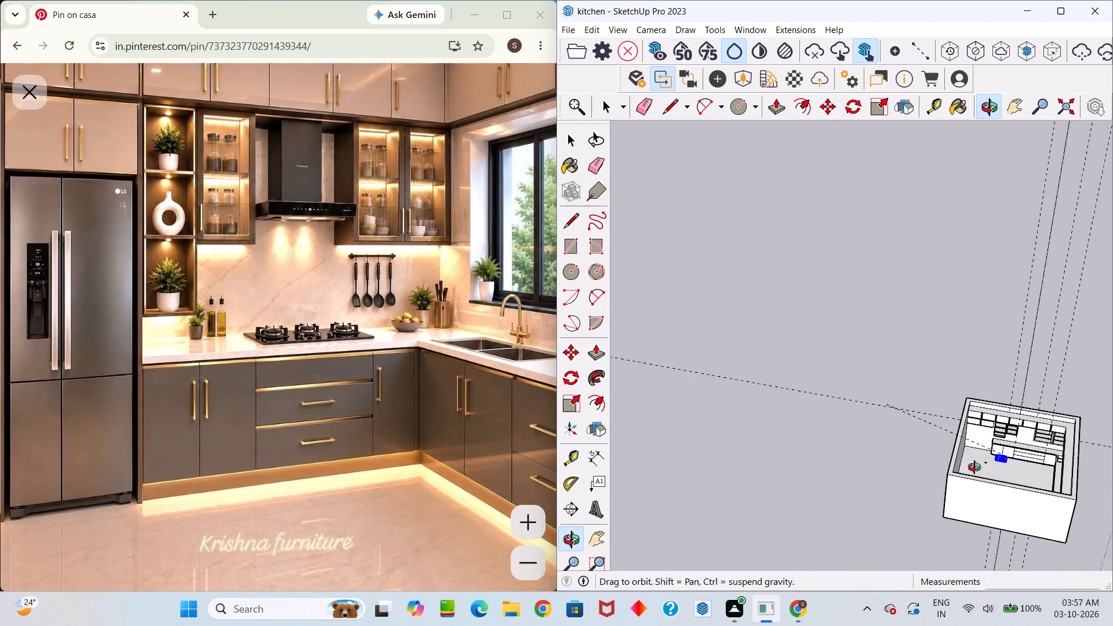
middle_drag(974, 467, 916, 450)
click(910, 431)
scroll(911, 471, up, 8)
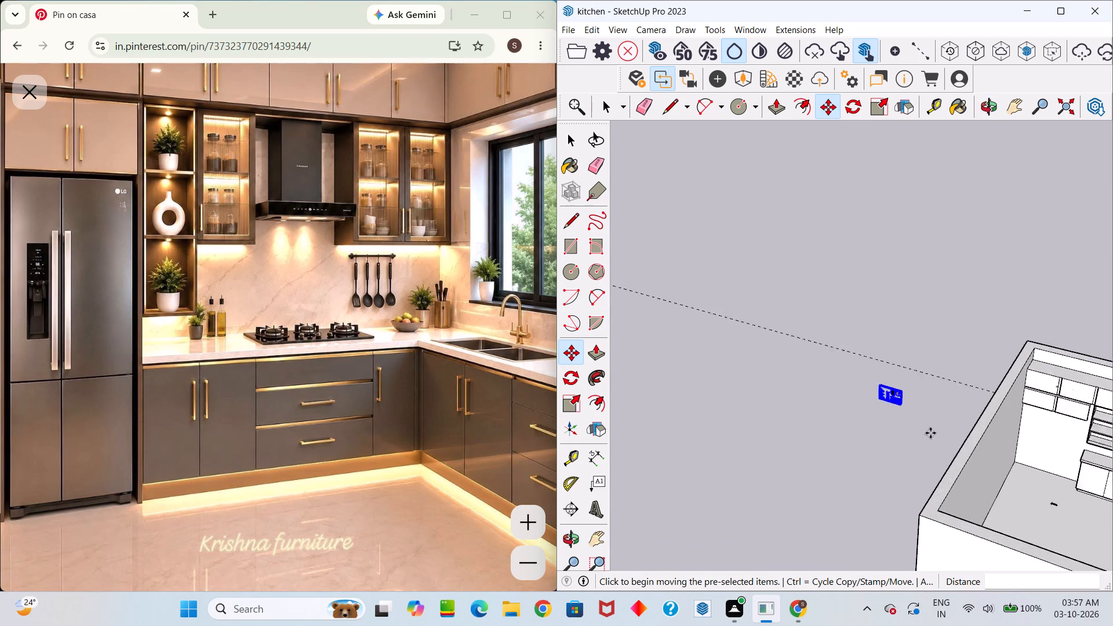
scroll(930, 433, up, 4)
middle_drag(901, 448, 1089, 439)
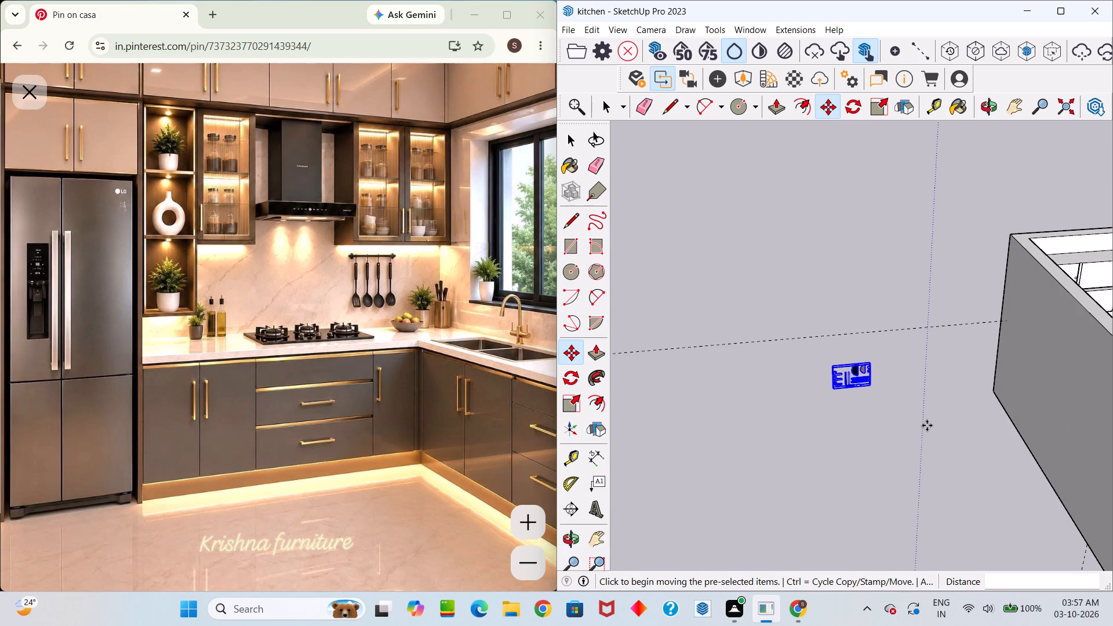
key(space)
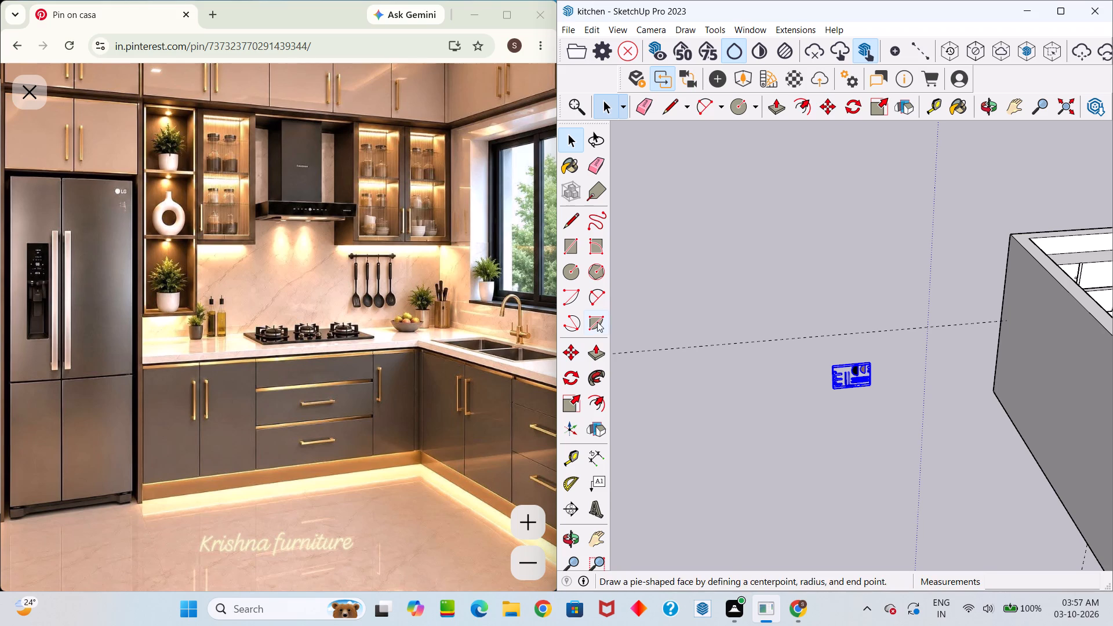
click(815, 428)
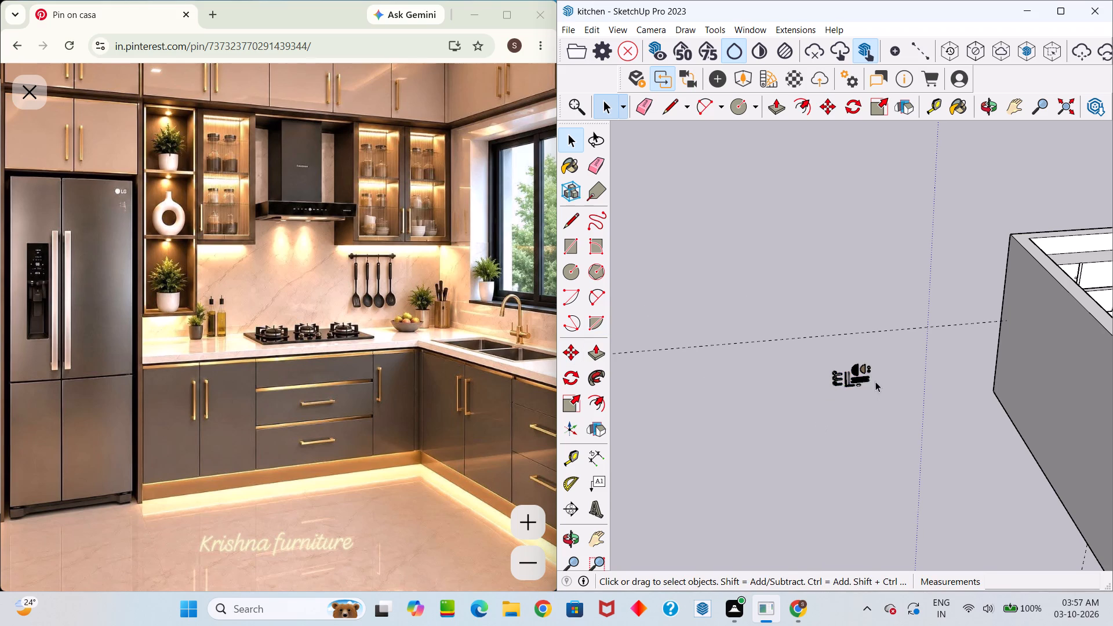
Examine the handles set up close and in relation to the kitchen cabinets to find a straight bar handle matching the reference.
scroll(875, 381, up, 12)
middle_drag(838, 365, 872, 227)
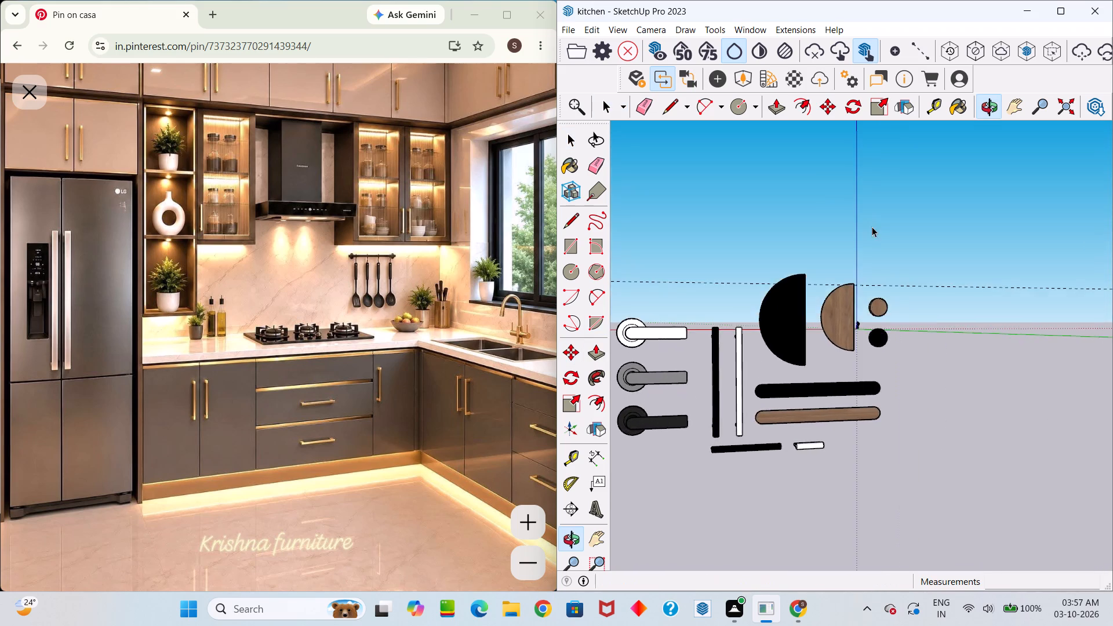
middle_drag(870, 228, 861, 236)
middle_drag(889, 230, 836, 223)
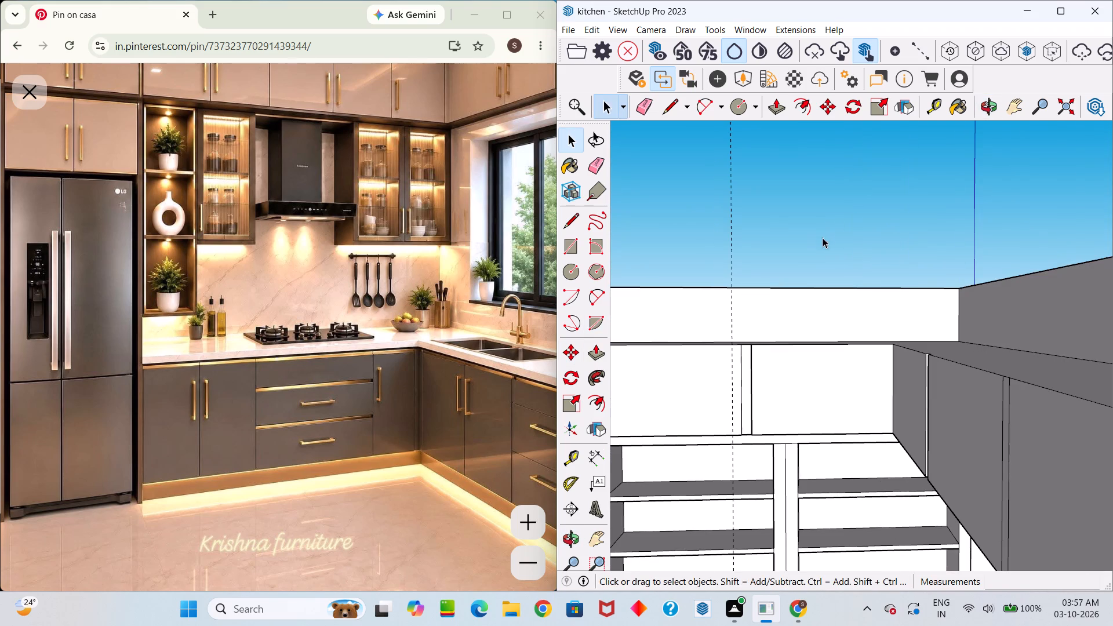
scroll(821, 241, down, 4)
middle_drag(790, 248, 886, 453)
scroll(868, 343, down, 1)
scroll(750, 237, down, 7)
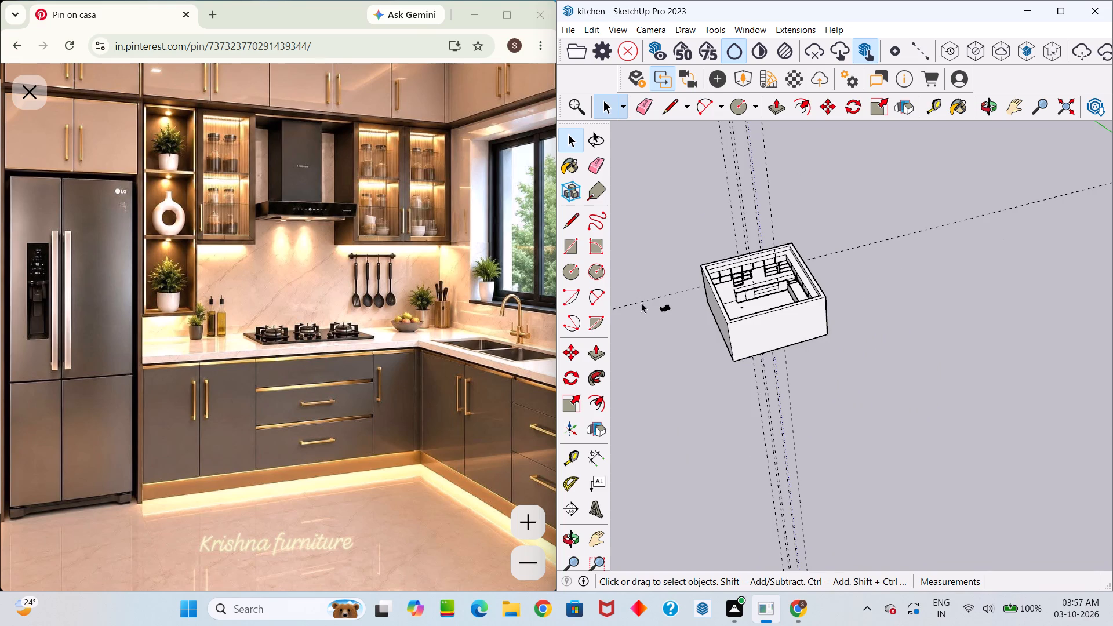
scroll(639, 304, up, 8)
scroll(686, 325, up, 4)
middle_drag(688, 301, 686, 278)
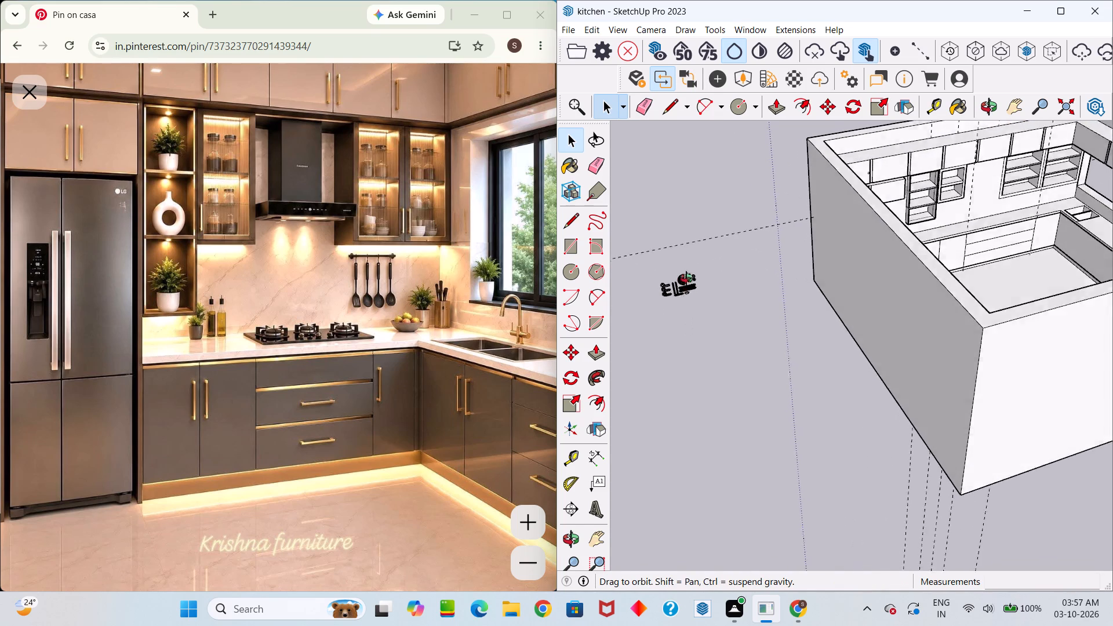
middle_drag(686, 278, 655, 245)
scroll(676, 254, up, 11)
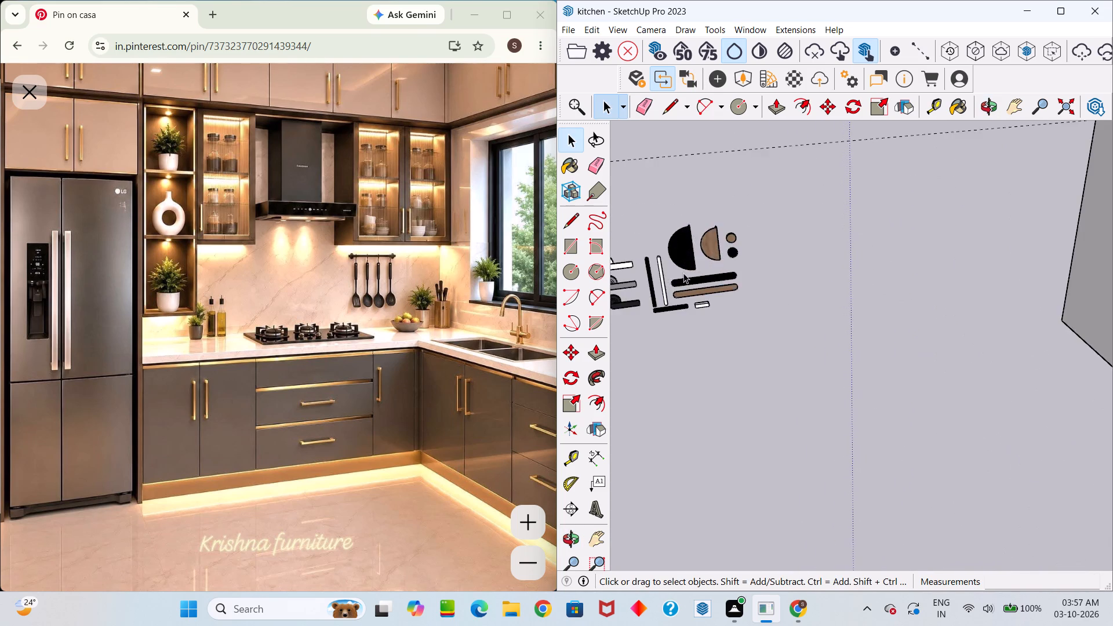
scroll(669, 279, up, 5)
middle_drag(723, 301, 940, 286)
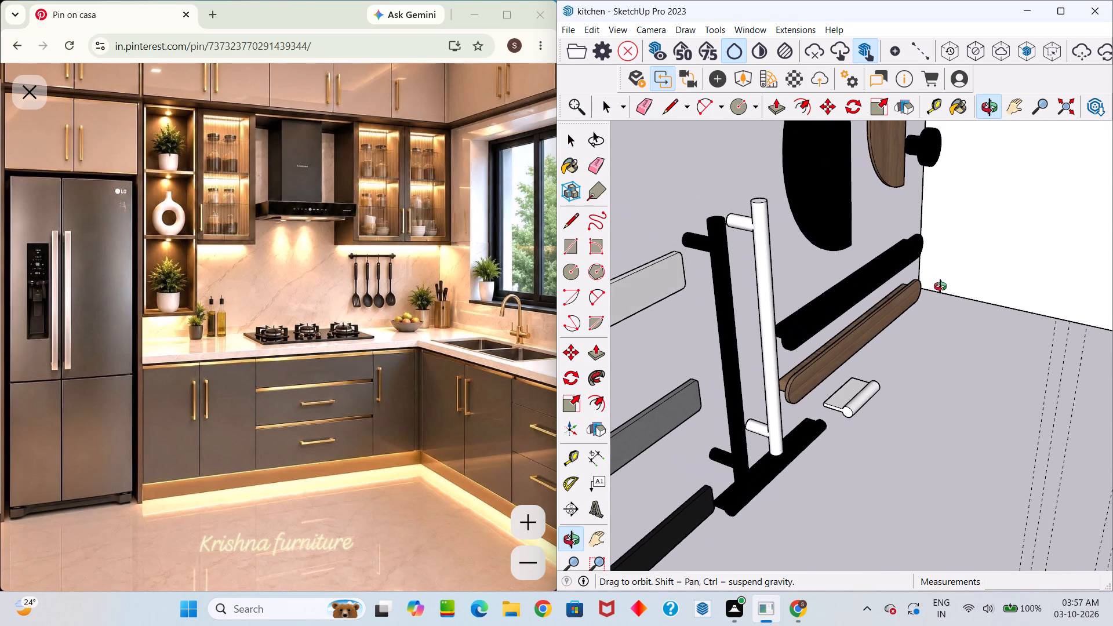
middle_drag(940, 286, 937, 297)
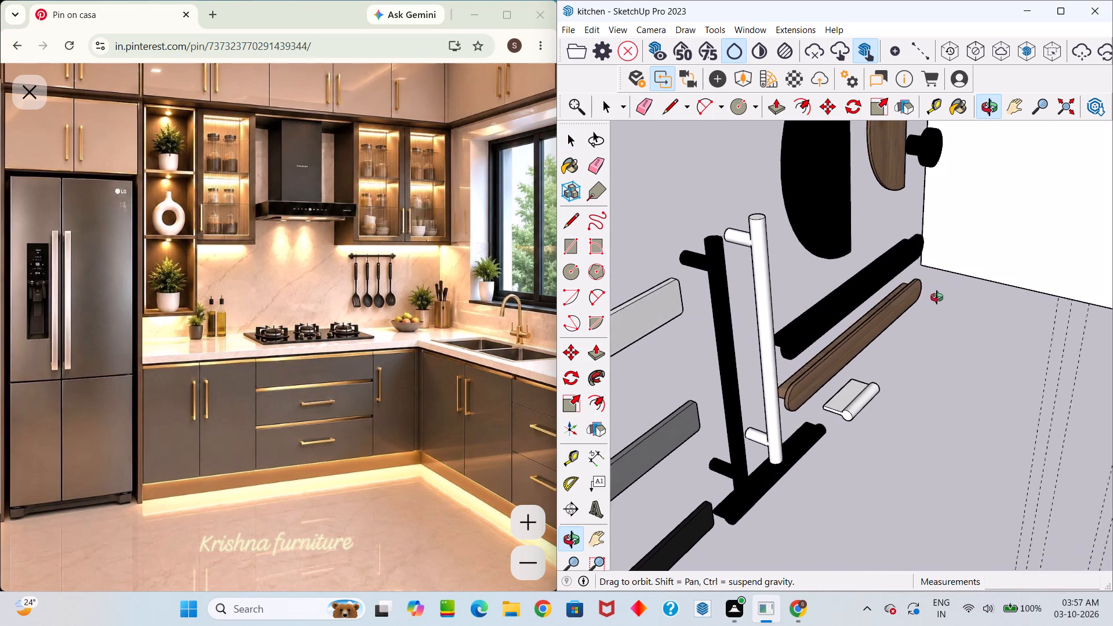
middle_drag(937, 297, 943, 257)
scroll(920, 257, down, 2)
middle_drag(856, 263, 842, 250)
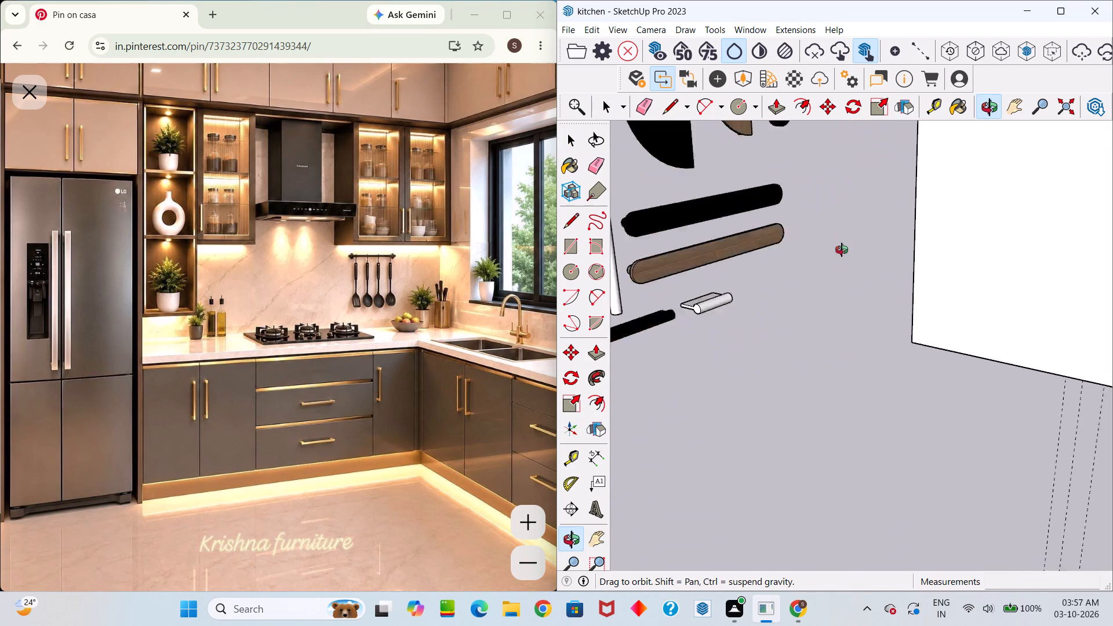
middle_drag(842, 250, 844, 265)
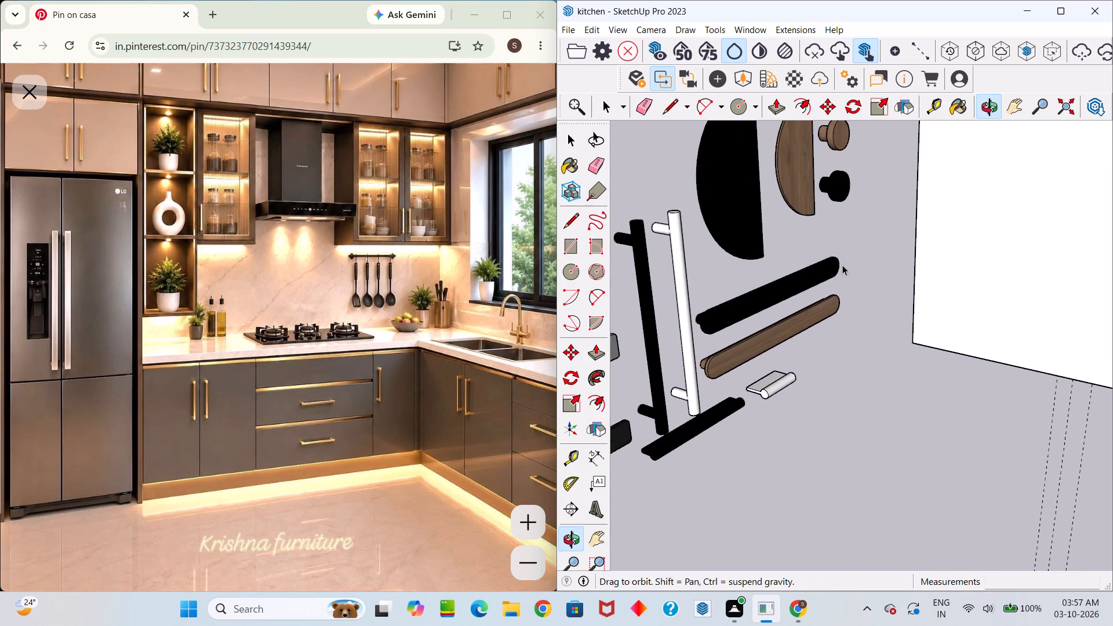
scroll(836, 257, down, 2)
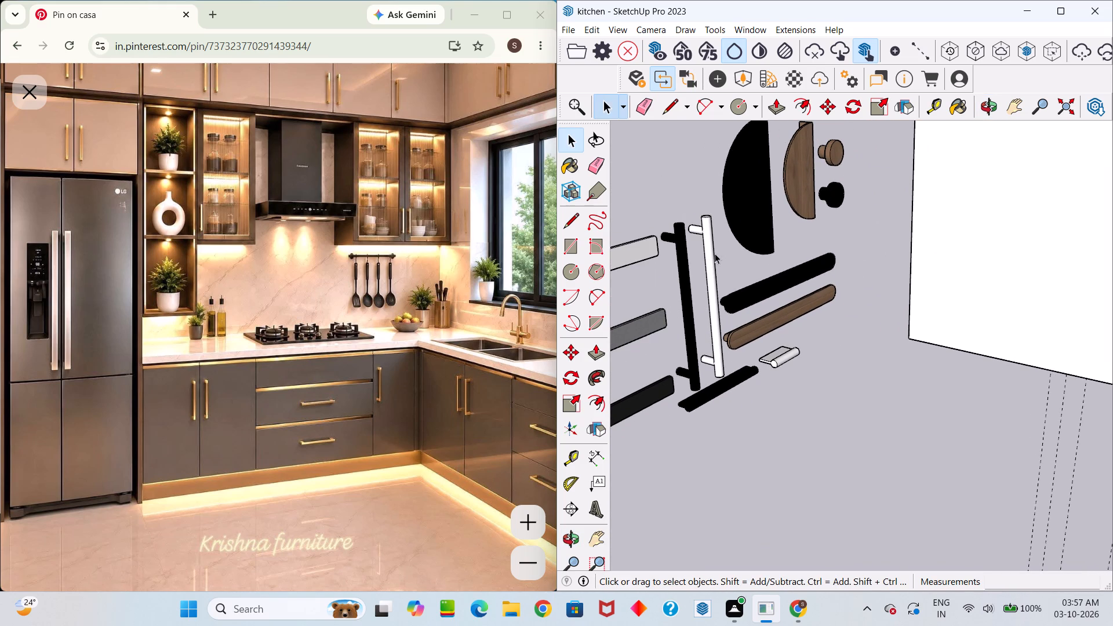
Explode the imported handles component into its separate handle pieces.
click(708, 252)
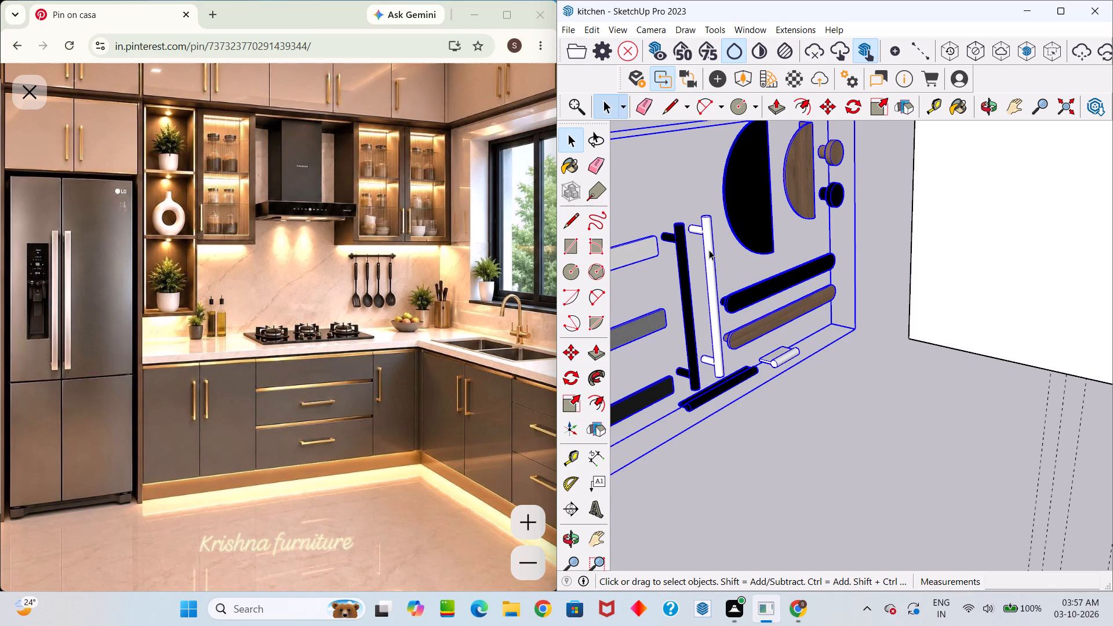
scroll(707, 239, down, 6)
right_click(708, 251)
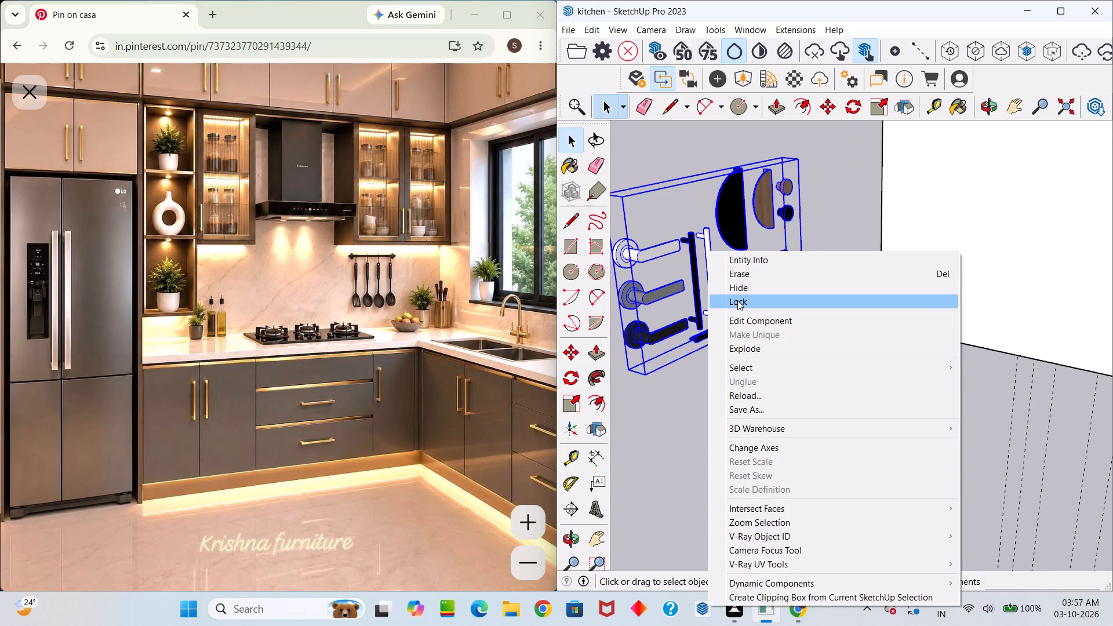
click(769, 351)
click(772, 356)
scroll(705, 269, up, 2)
middle_drag(745, 265, 680, 312)
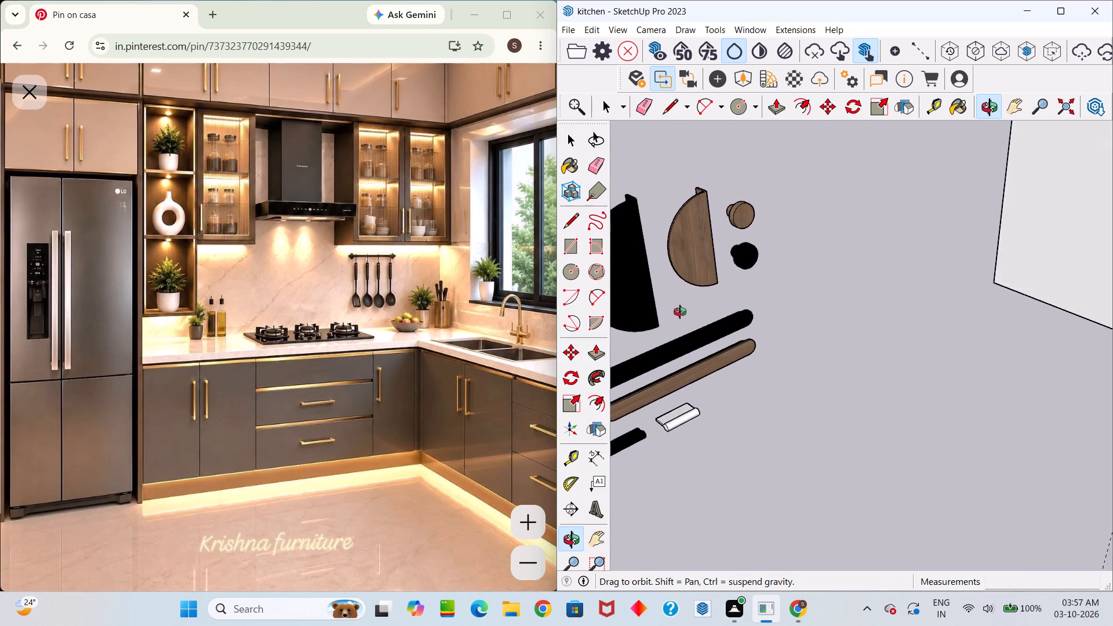
middle_drag(680, 312, 656, 311)
scroll(680, 290, down, 4)
middle_drag(678, 288, 673, 297)
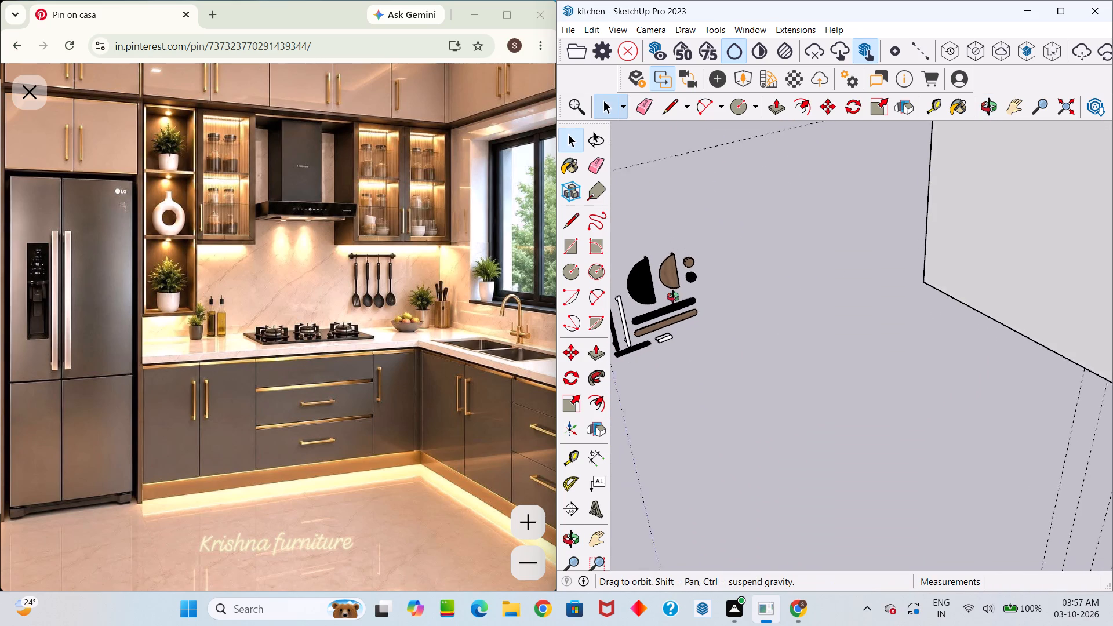
Move the white straight bar handle from the exploded set onto the right-hand lower door of the overhead cabinets, beside the central divider.
middle_drag(673, 297, 681, 216)
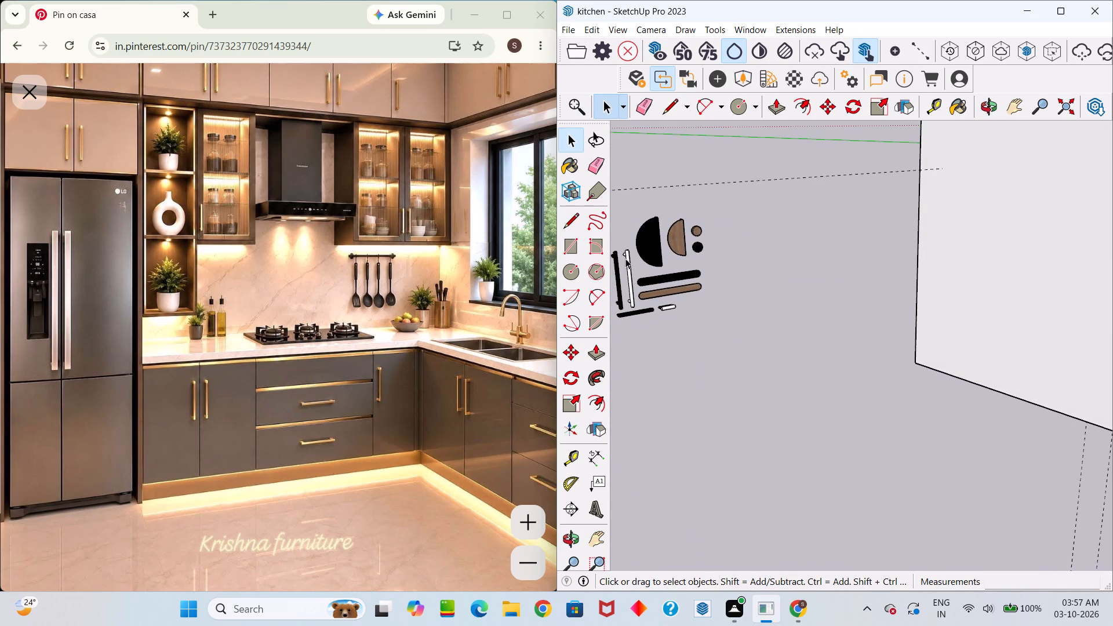
click(627, 267)
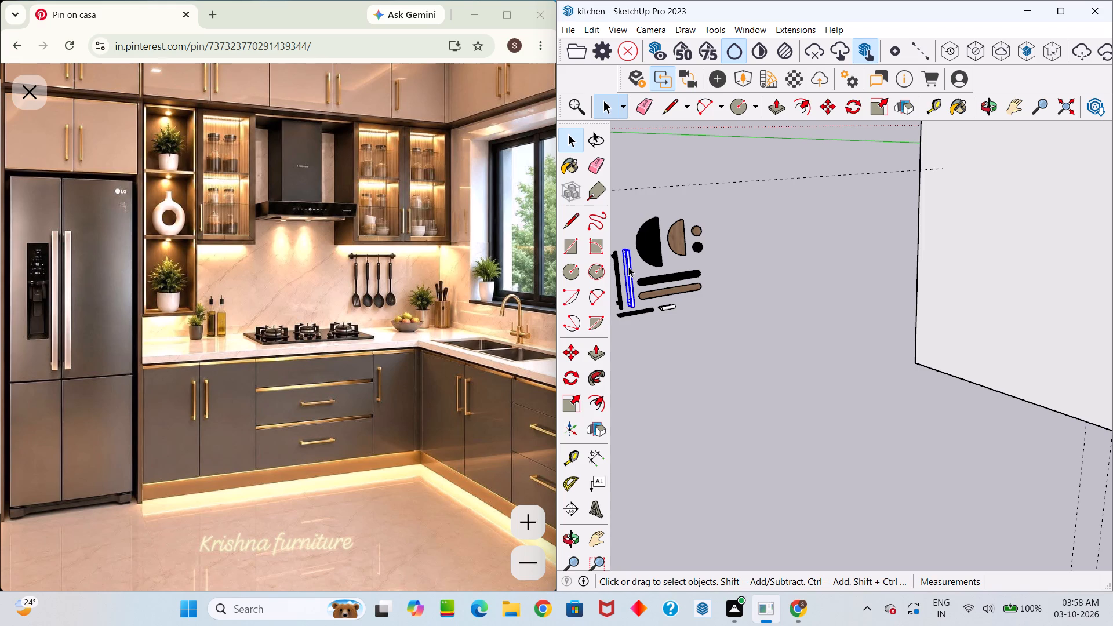
key(m)
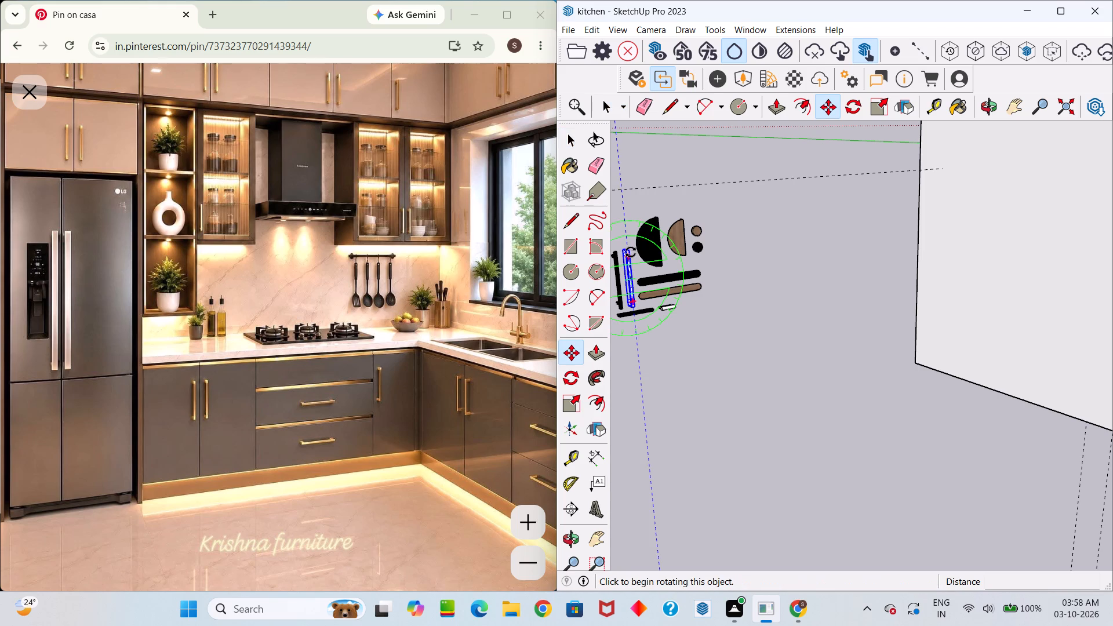
click(631, 252)
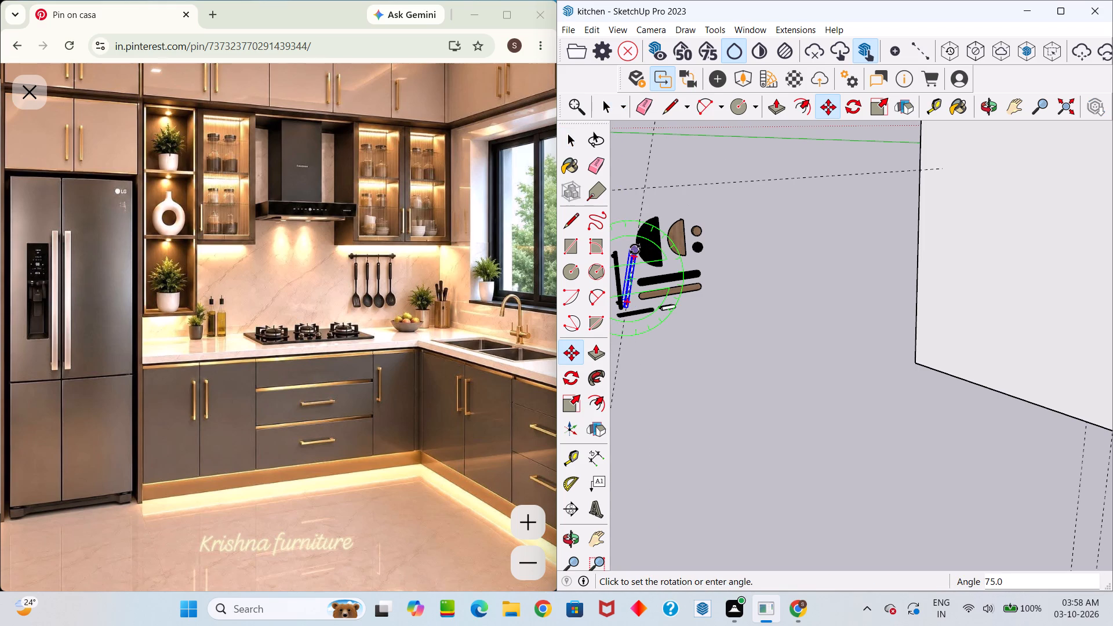
key(space)
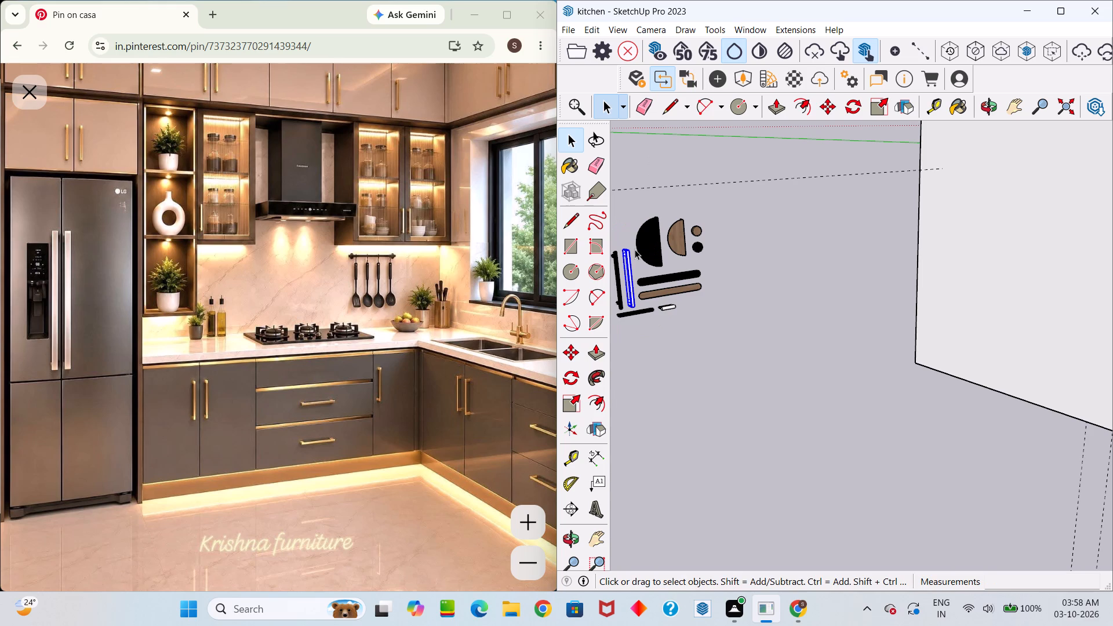
key(m)
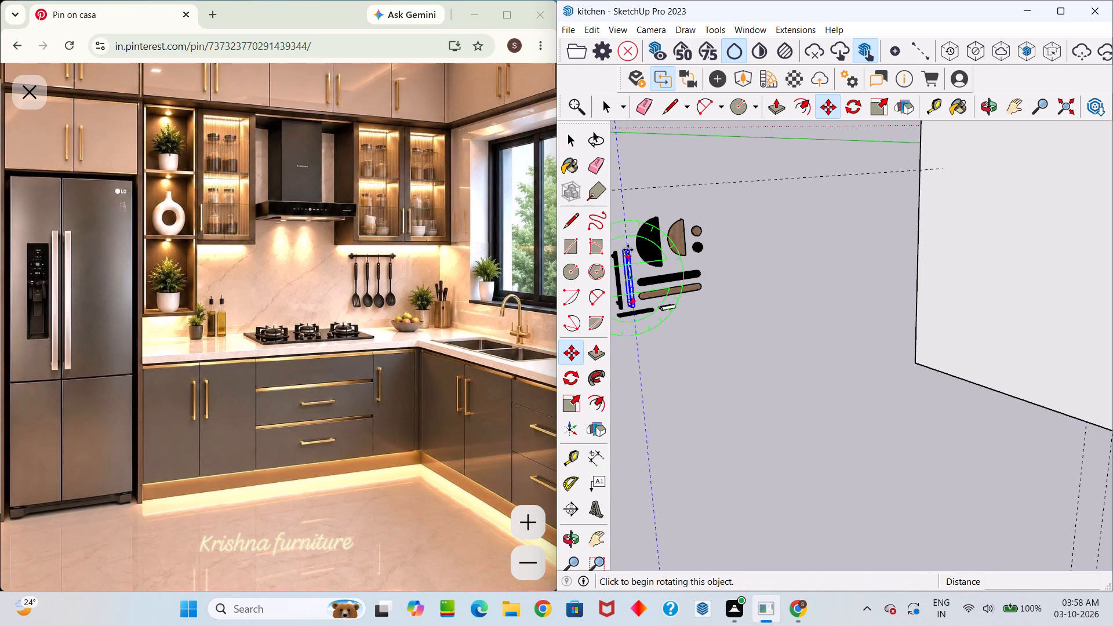
click(628, 248)
scroll(787, 252, down, 3)
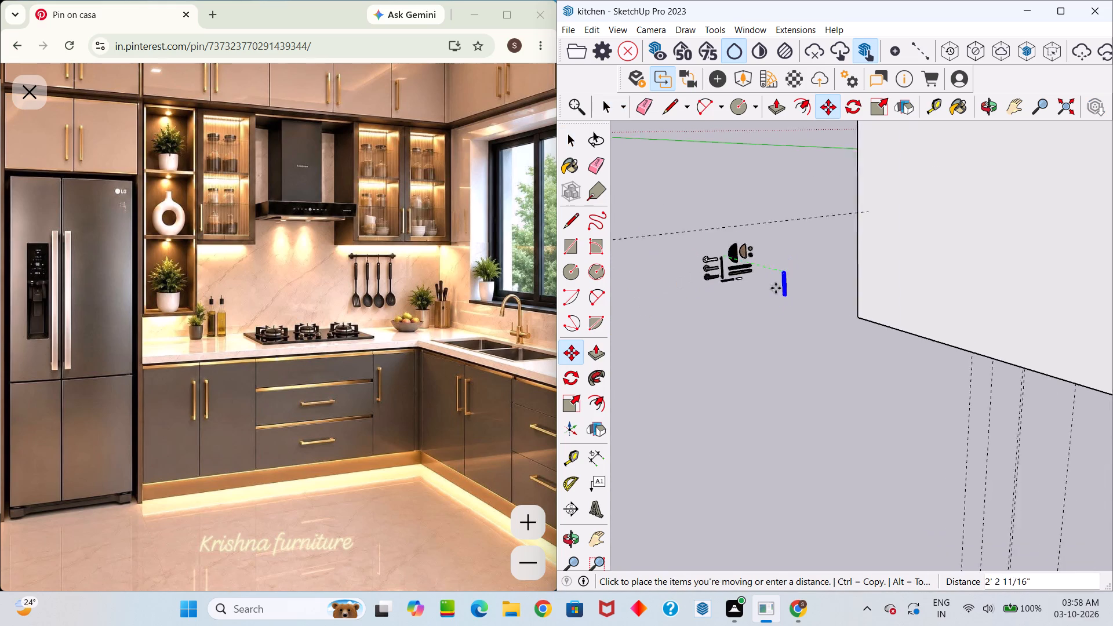
scroll(776, 288, down, 8)
middle_drag(976, 184, 695, 329)
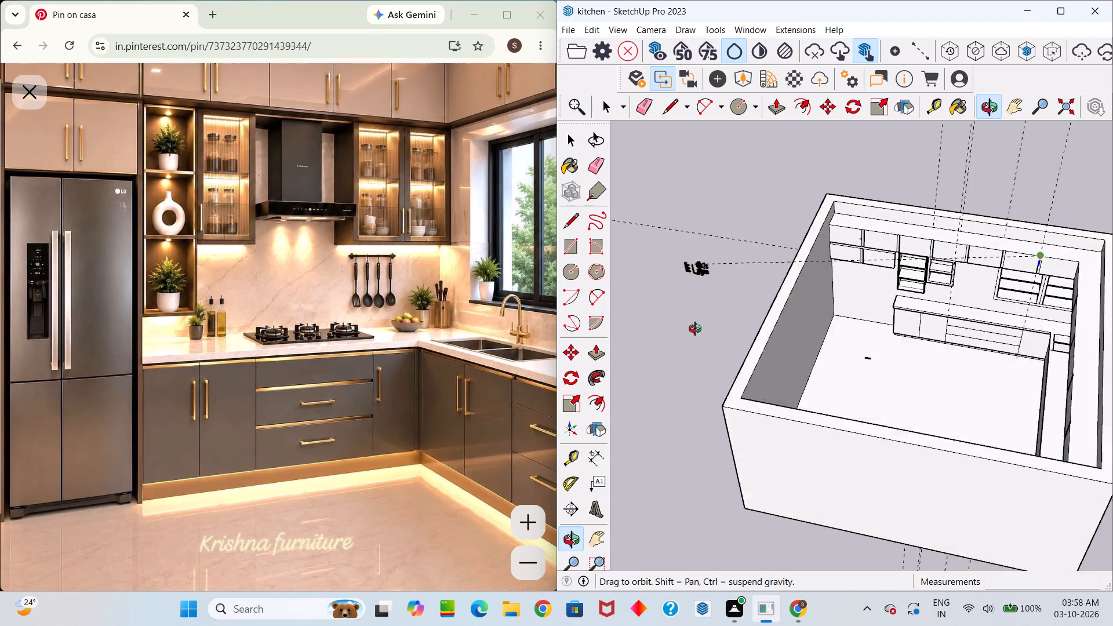
middle_drag(695, 329, 671, 337)
scroll(890, 282, up, 13)
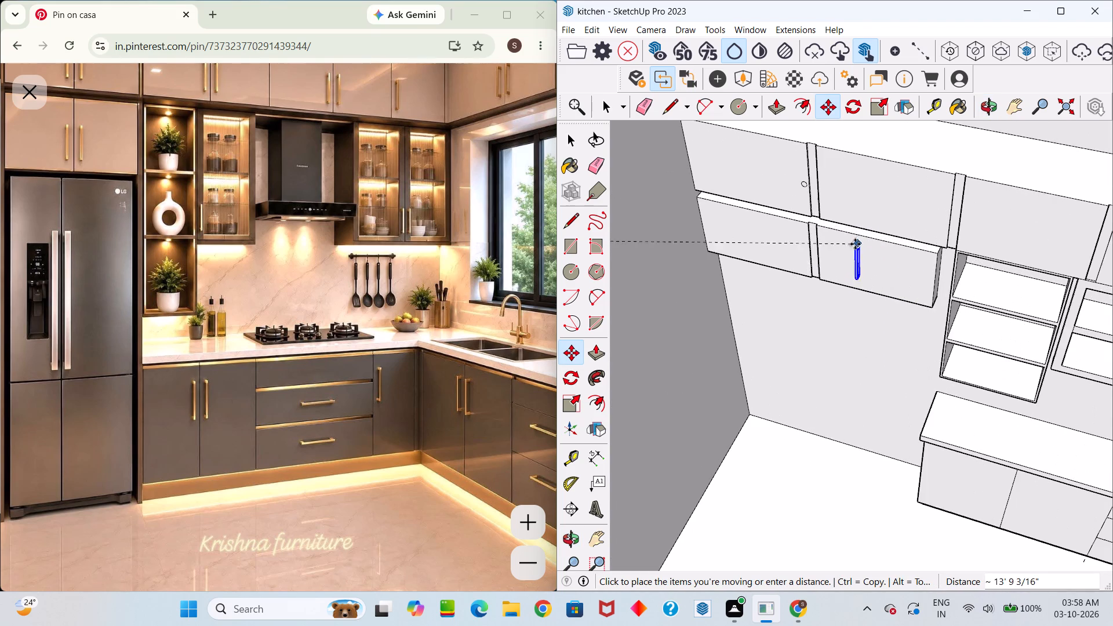
scroll(824, 251, up, 14)
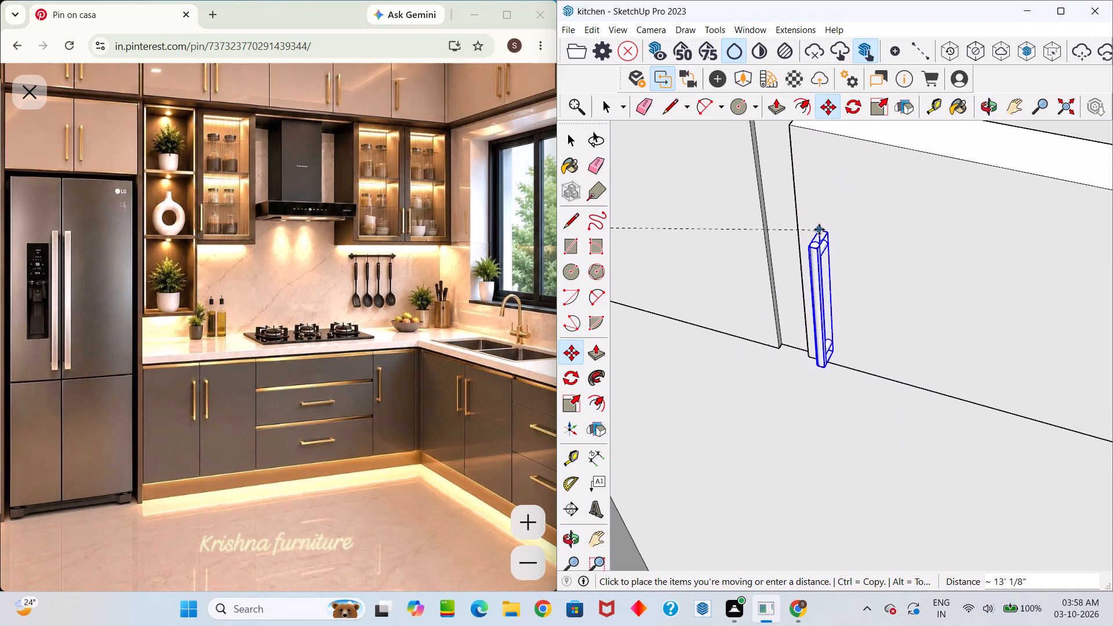
scroll(815, 196, up, 3)
click(817, 196)
Copy the bar handle about 4 5/16" along the red axis onto the neighbouring door across the divider.
scroll(827, 201, up, 3)
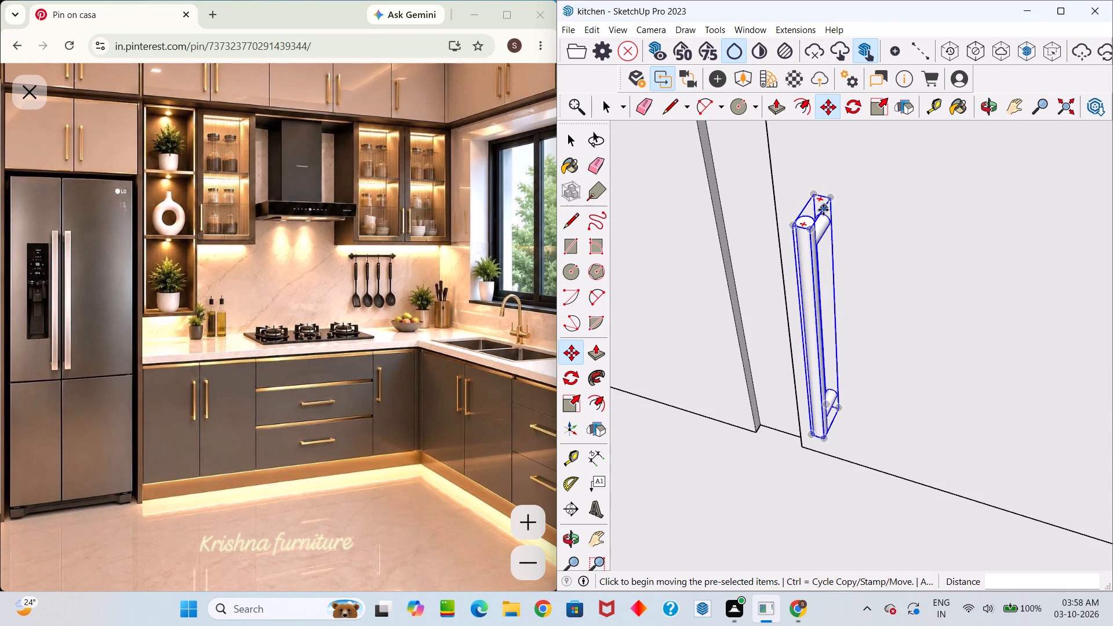
middle_drag(823, 210, 832, 210)
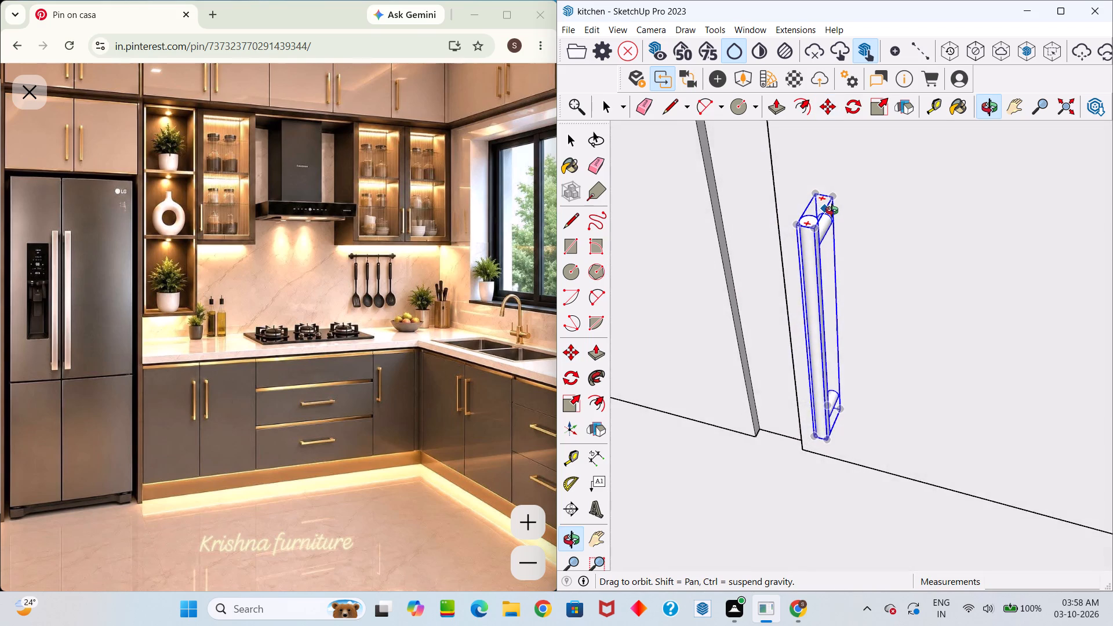
middle_drag(832, 210, 841, 205)
scroll(827, 219, down, 12)
middle_drag(811, 242, 843, 226)
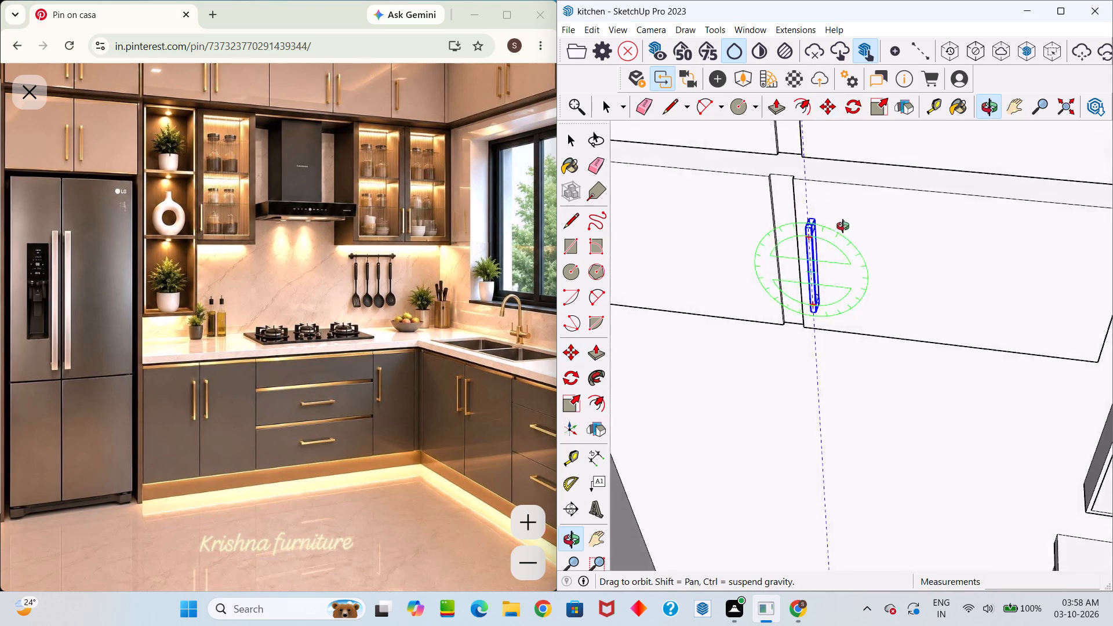
middle_drag(843, 226, 910, 103)
scroll(844, 311, up, 3)
click(801, 303)
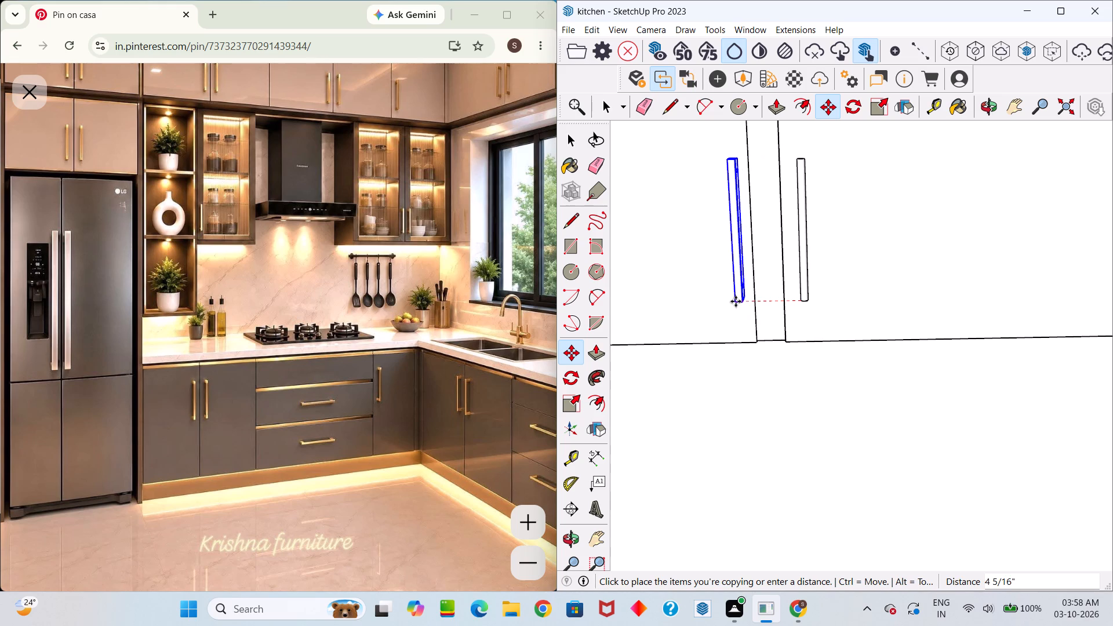
click(736, 301)
Erase the stray circle on the upper cabinet door above the copied handle.
scroll(738, 304, down, 9)
middle_drag(765, 332, 809, 403)
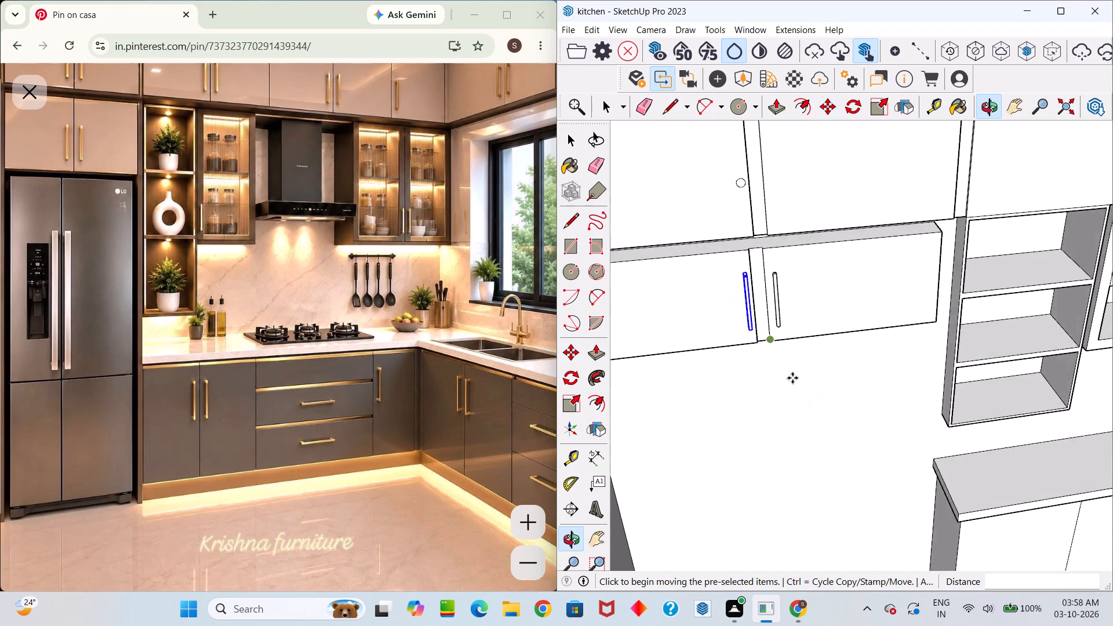
scroll(792, 340, down, 5)
scroll(780, 269, up, 4)
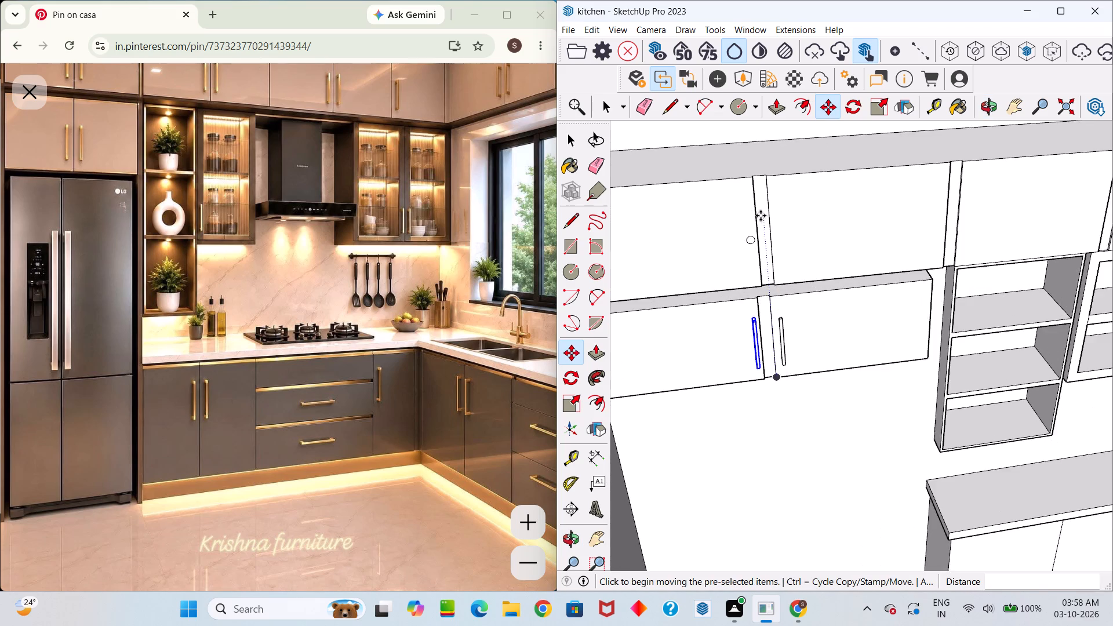
scroll(752, 238, up, 11)
middle_drag(755, 250, 761, 321)
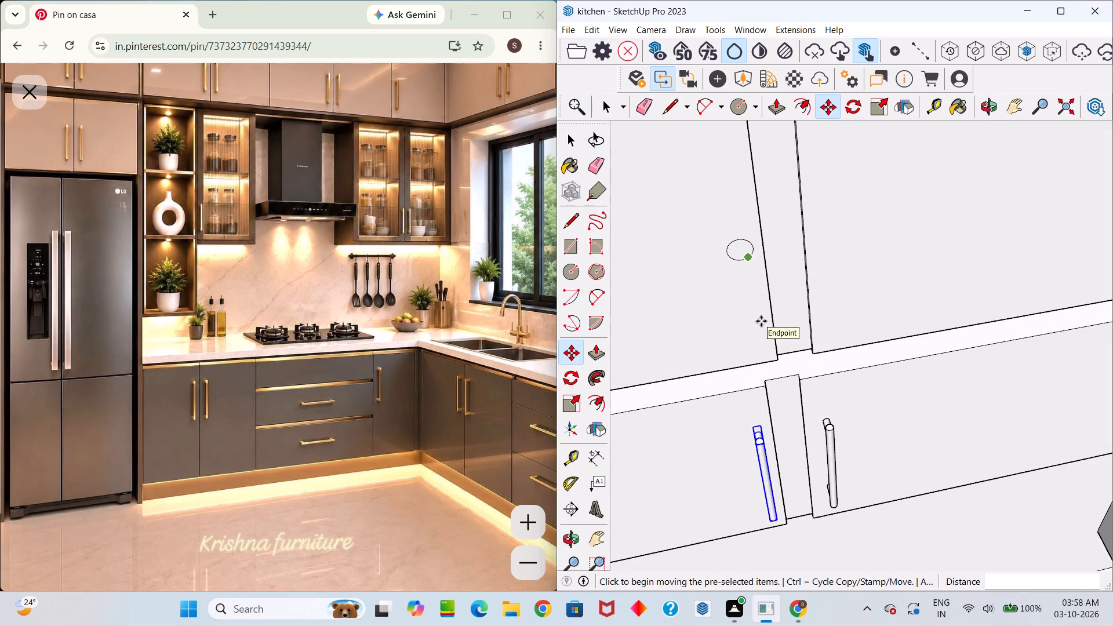
key(e)
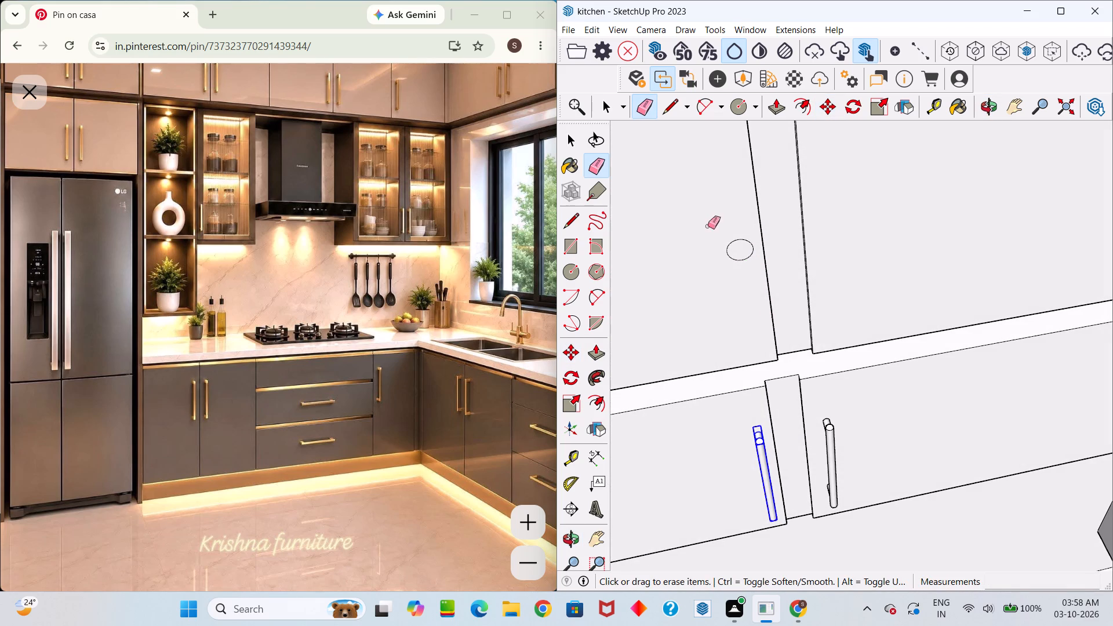
drag(735, 246, 738, 264)
Copy the left door's handle about 1' 5 9/16" straight up onto the upper-row door above it.
scroll(740, 271, down, 2)
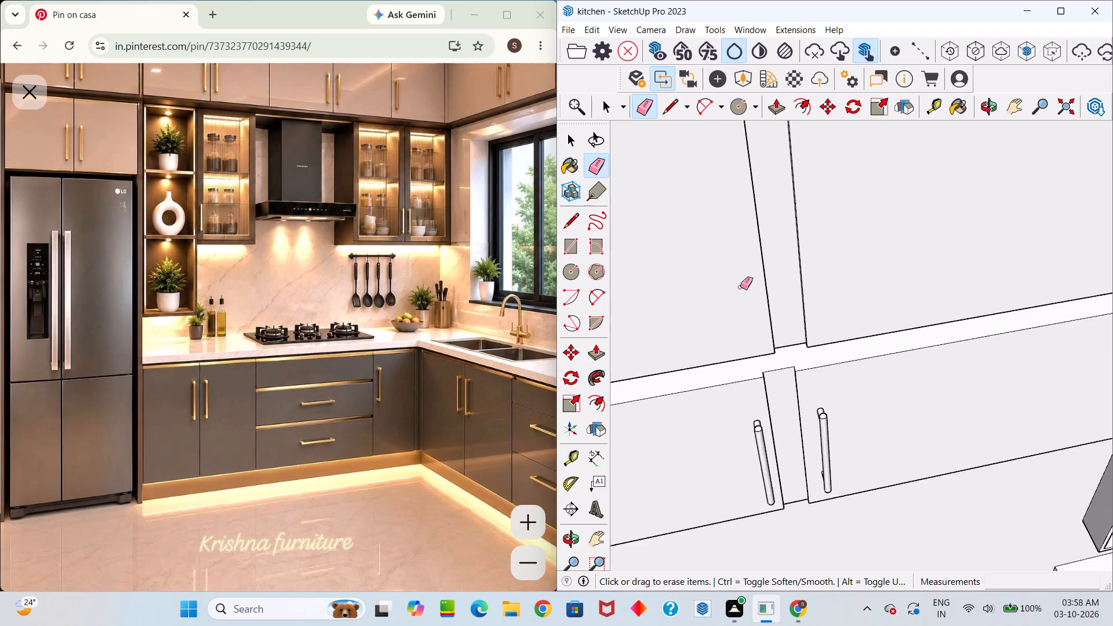
scroll(740, 287, down, 2)
middle_drag(732, 330, 734, 154)
scroll(697, 292, down, 5)
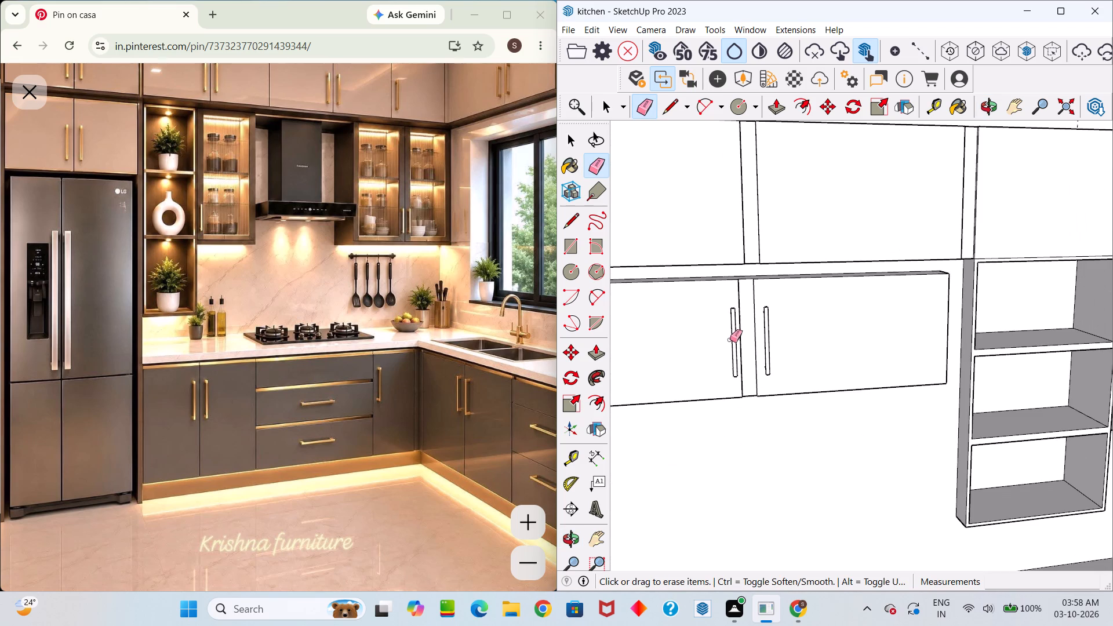
key(space)
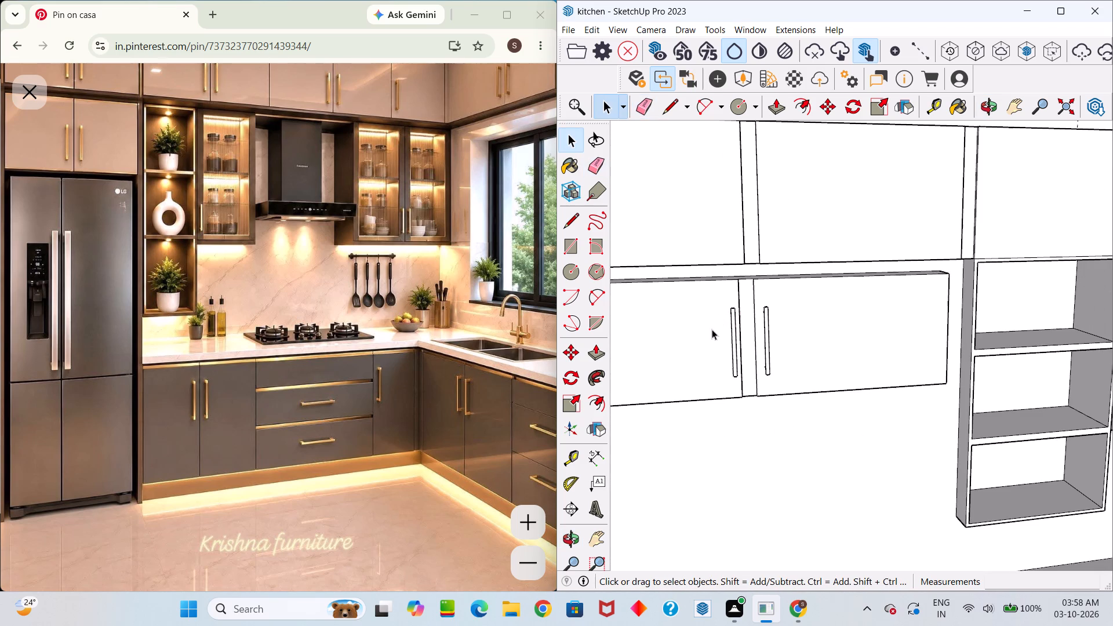
key(m)
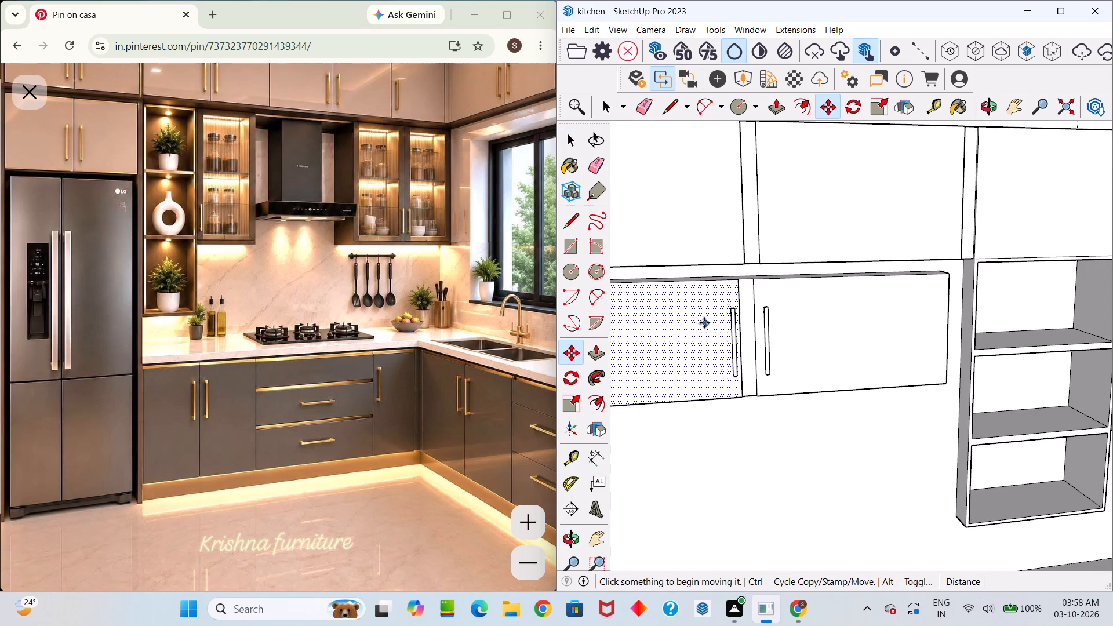
click(732, 308)
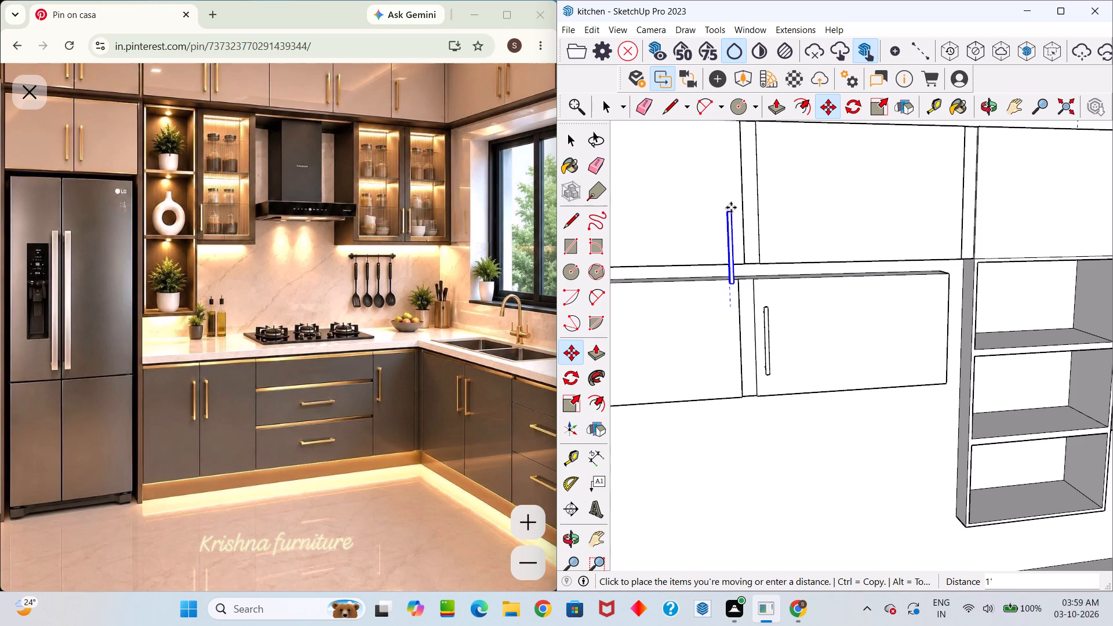
click(730, 170)
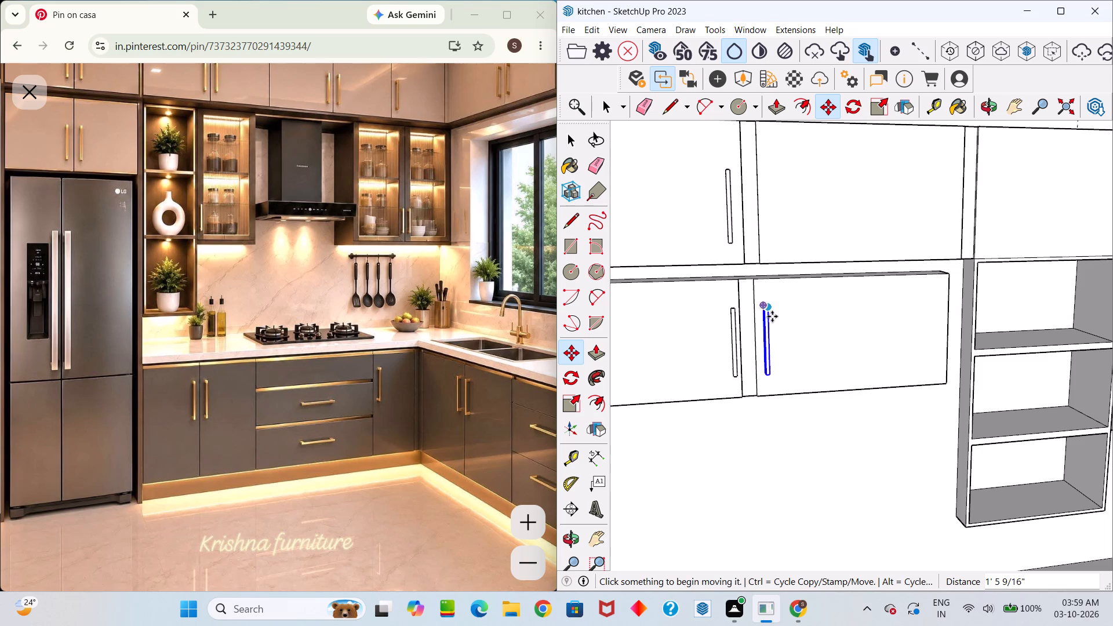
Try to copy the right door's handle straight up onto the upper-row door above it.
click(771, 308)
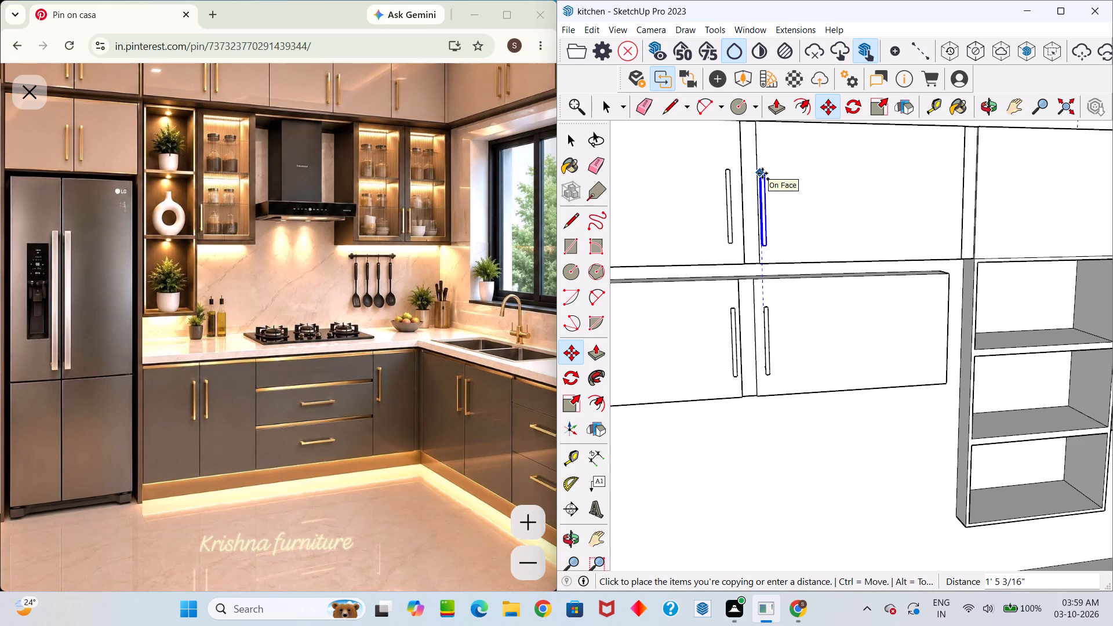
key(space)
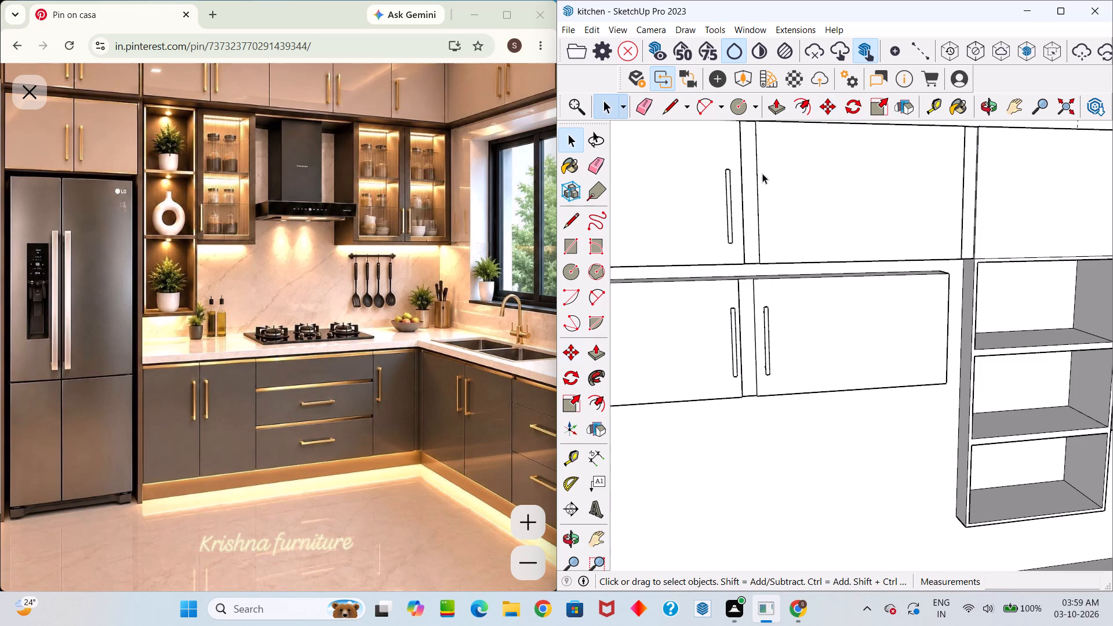
Examine the handles placed on the overhead cabinet doors from several distances and angles within the whole kitchen.
scroll(790, 188, down, 5)
scroll(744, 249, down, 5)
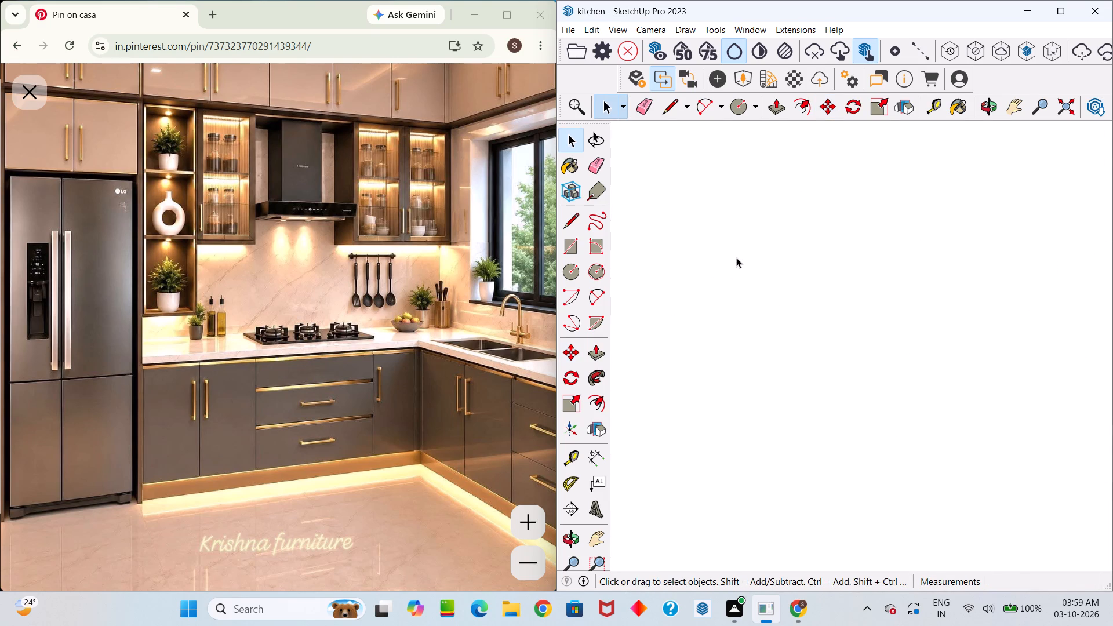
scroll(737, 258, up, 3)
scroll(755, 256, down, 14)
scroll(740, 308, down, 20)
scroll(740, 308, down, 4)
scroll(764, 224, down, 2)
middle_drag(764, 234, 745, 357)
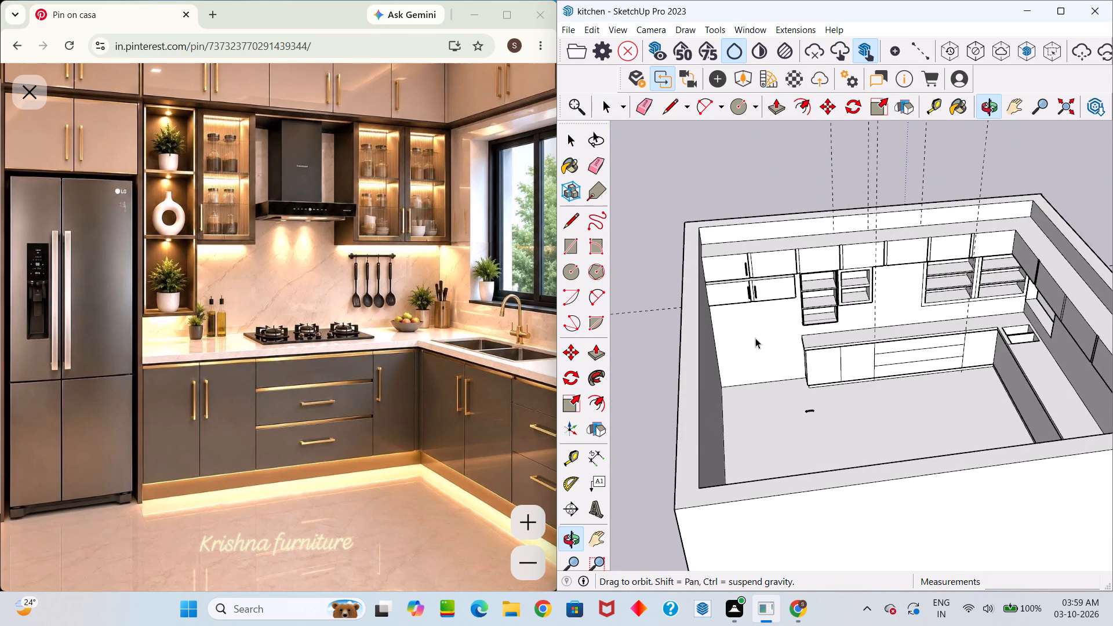
scroll(769, 298, up, 6)
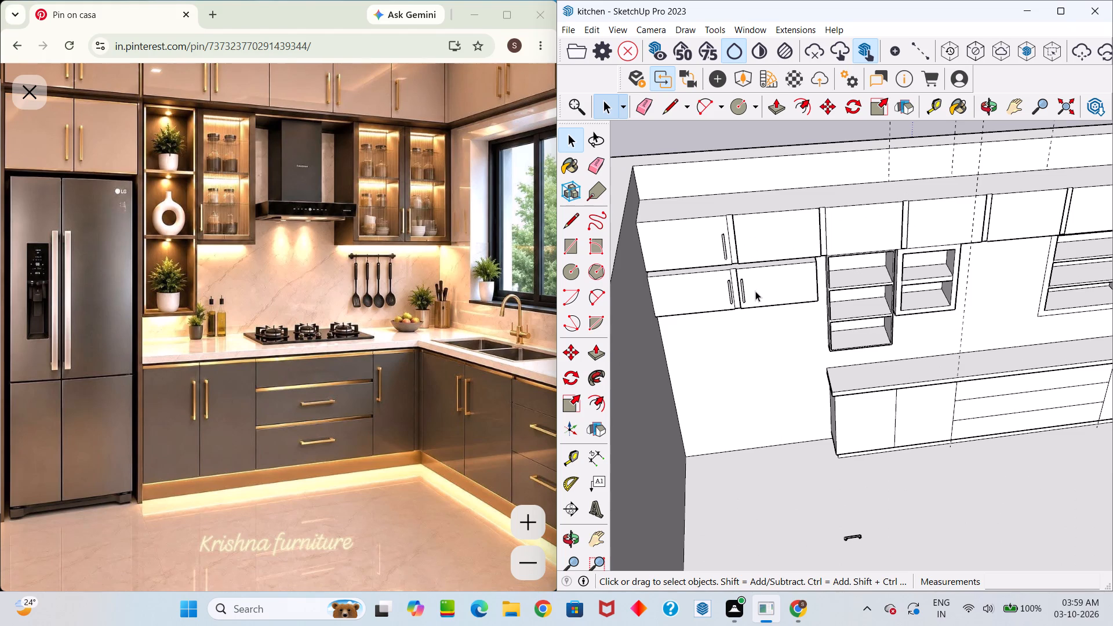
scroll(758, 286, down, 1)
middle_drag(753, 287, 752, 259)
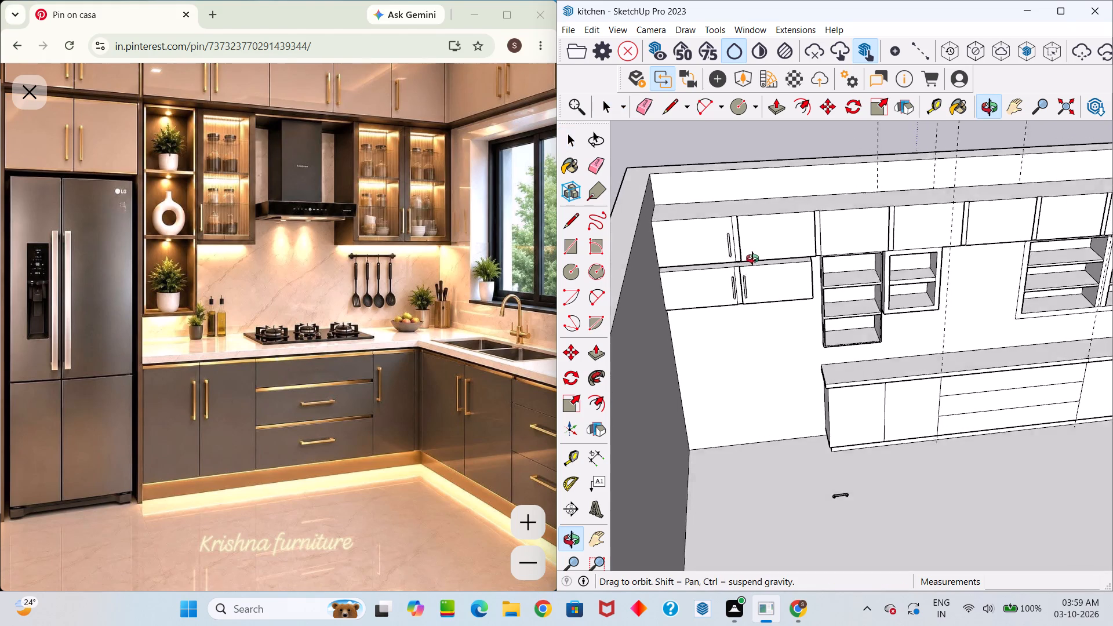
middle_drag(752, 259, 757, 240)
scroll(744, 263, up, 4)
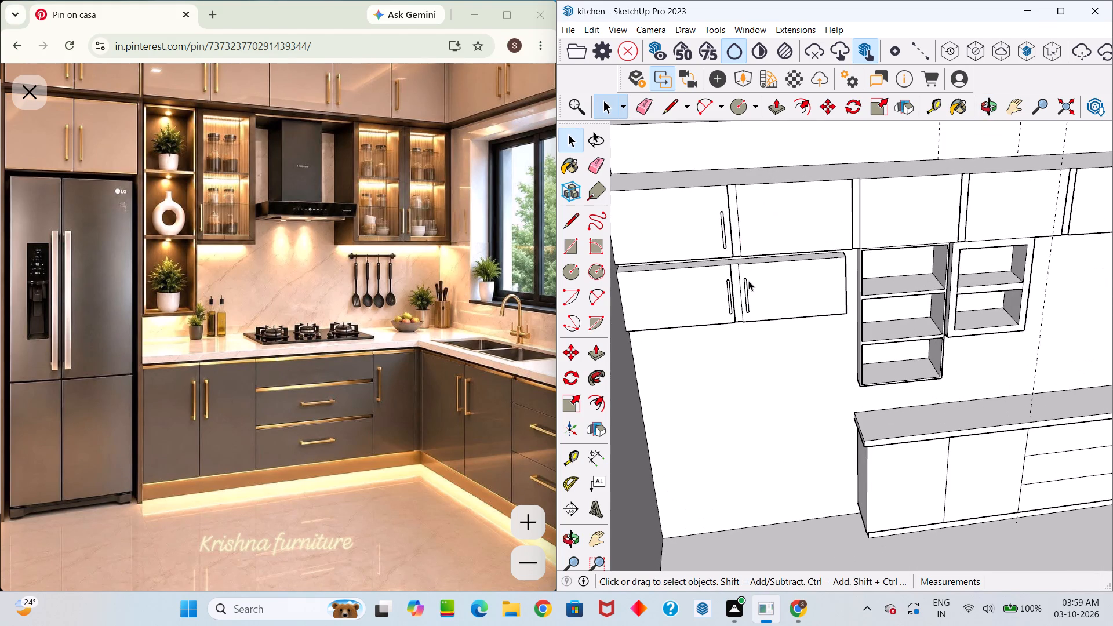
scroll(748, 279, up, 1)
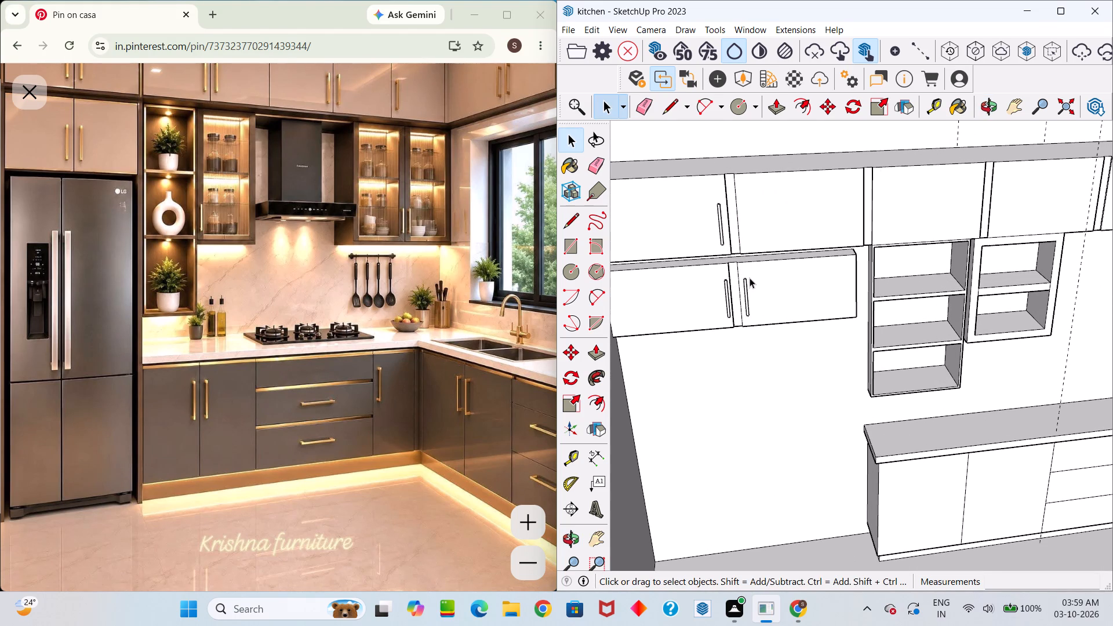
middle_drag(747, 284, 654, 213)
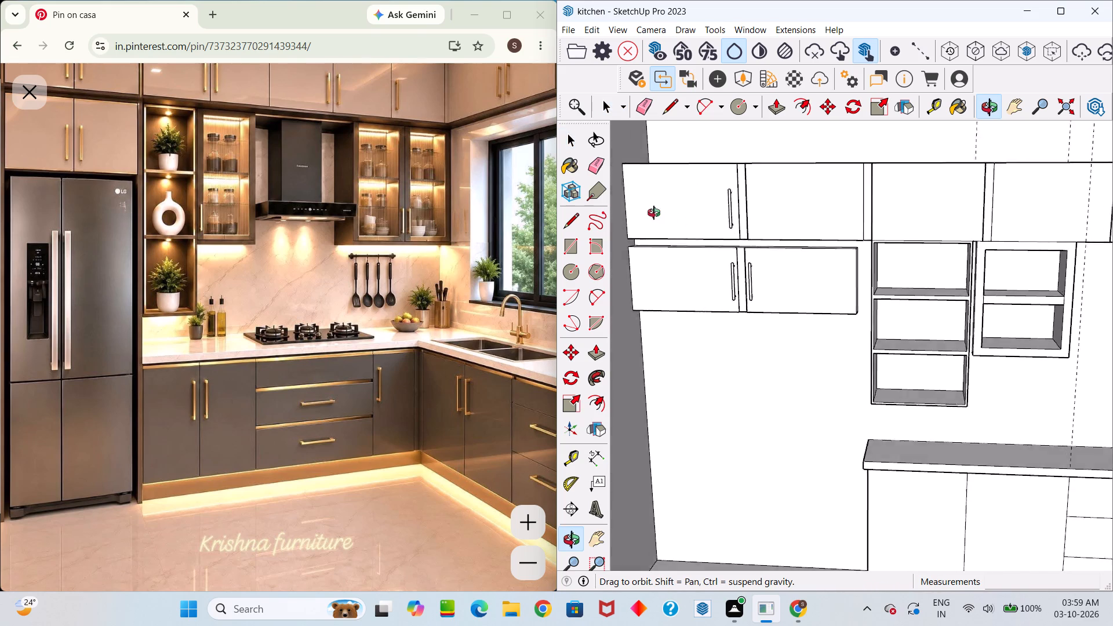
middle_drag(654, 213, 710, 239)
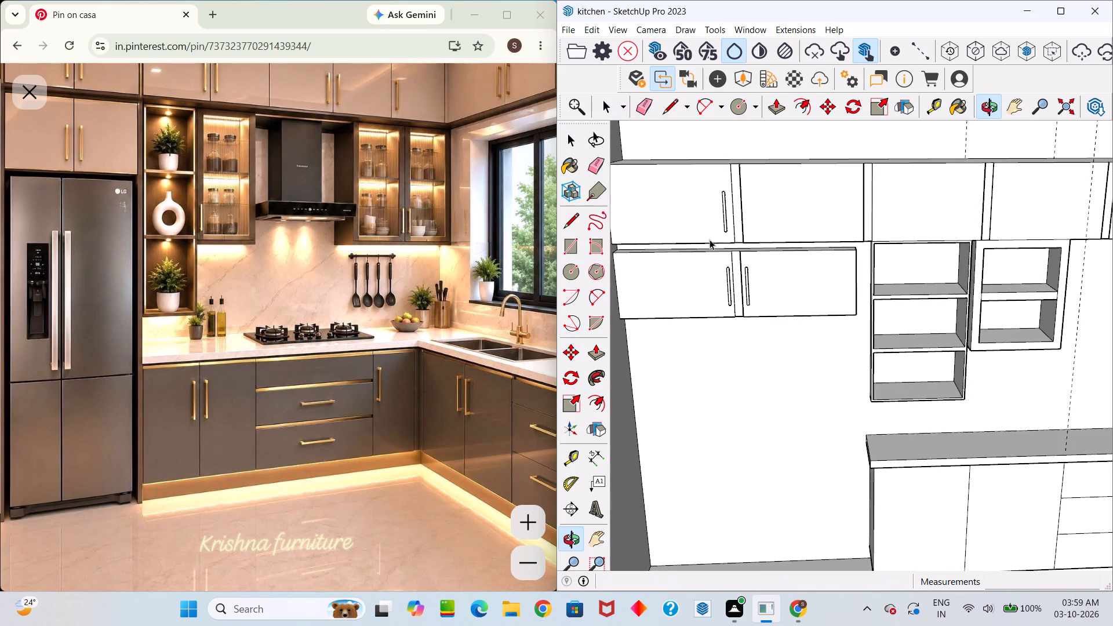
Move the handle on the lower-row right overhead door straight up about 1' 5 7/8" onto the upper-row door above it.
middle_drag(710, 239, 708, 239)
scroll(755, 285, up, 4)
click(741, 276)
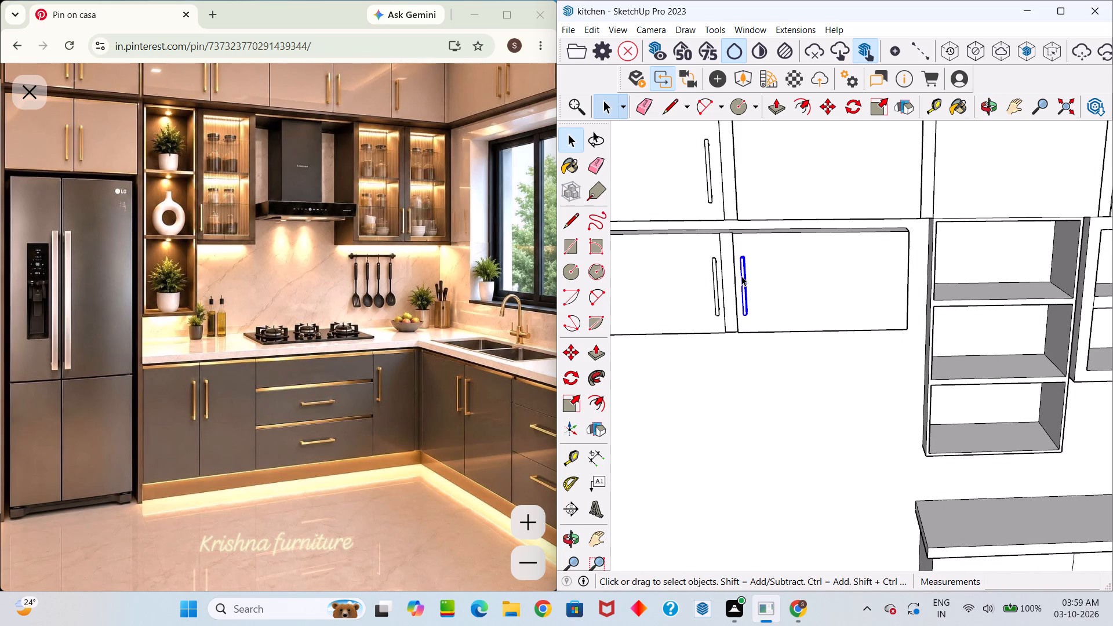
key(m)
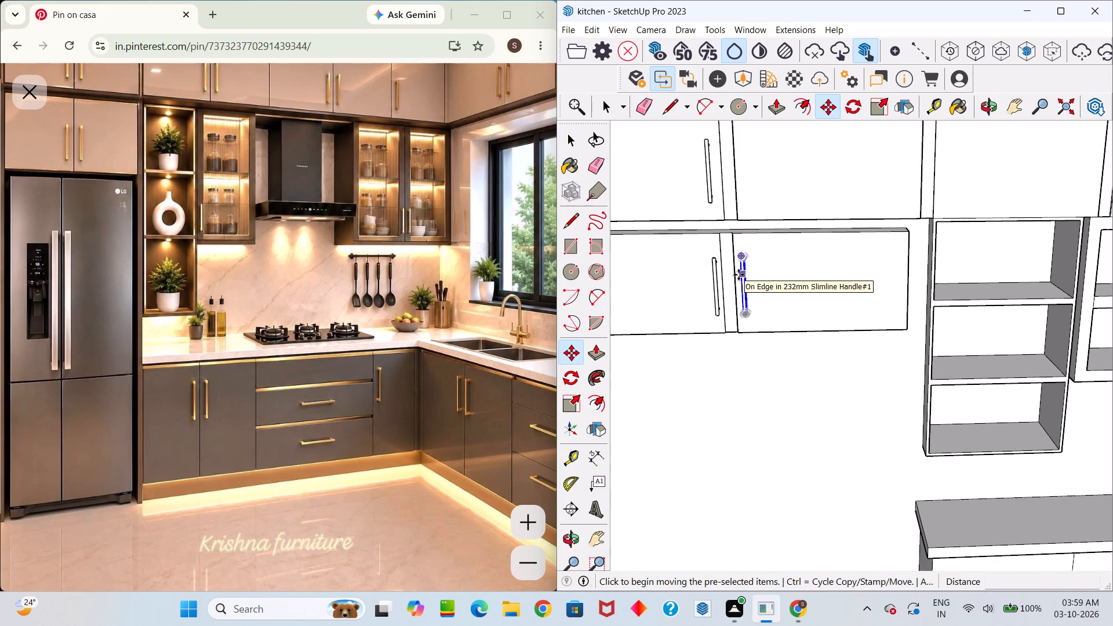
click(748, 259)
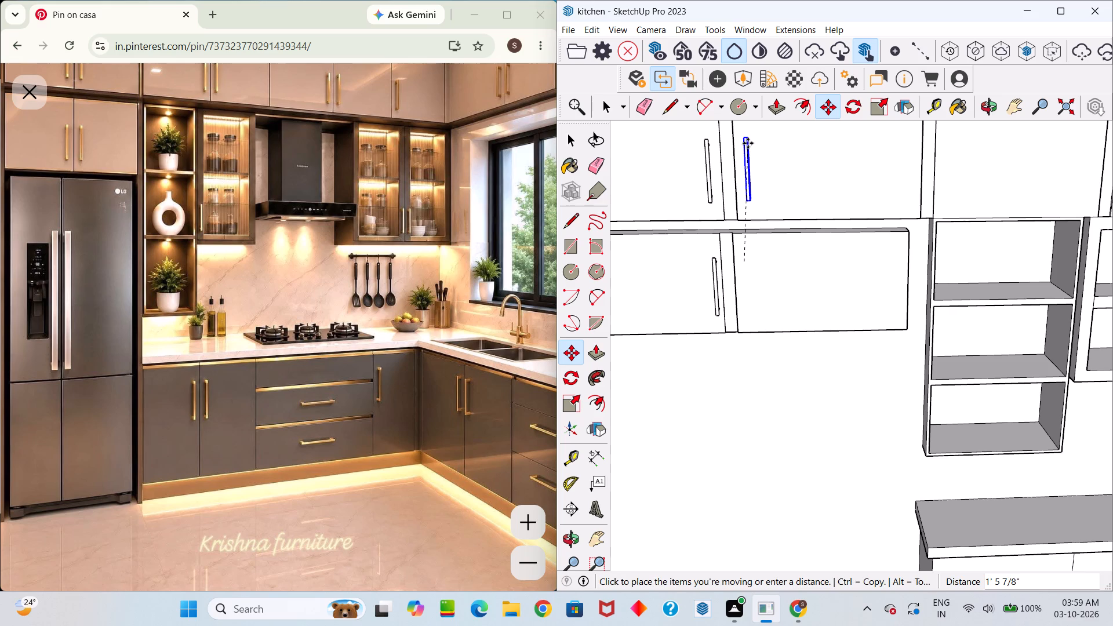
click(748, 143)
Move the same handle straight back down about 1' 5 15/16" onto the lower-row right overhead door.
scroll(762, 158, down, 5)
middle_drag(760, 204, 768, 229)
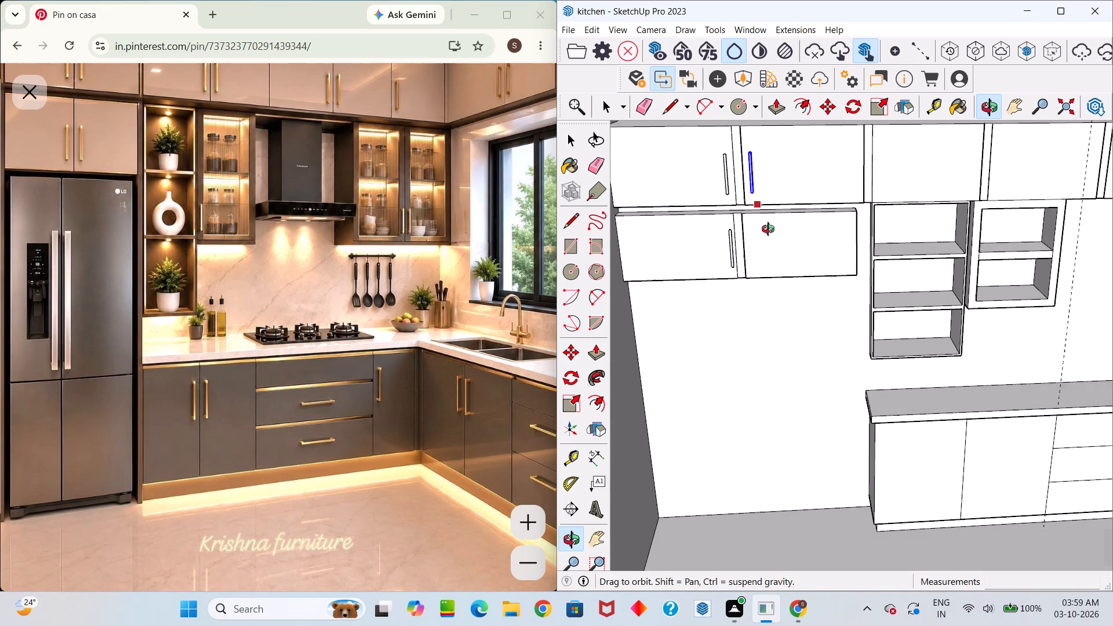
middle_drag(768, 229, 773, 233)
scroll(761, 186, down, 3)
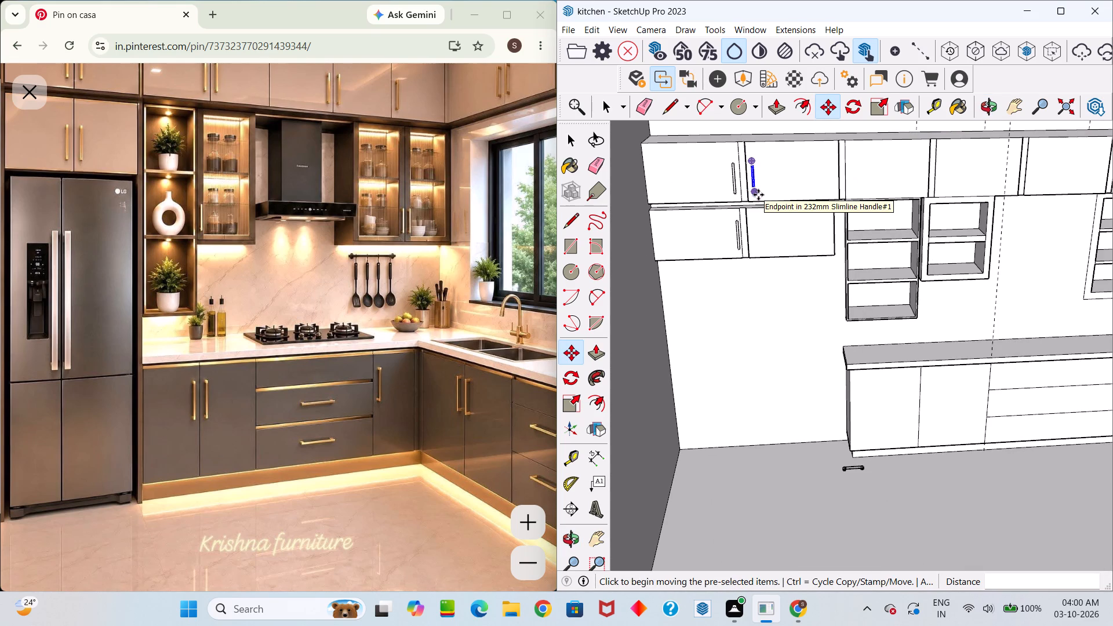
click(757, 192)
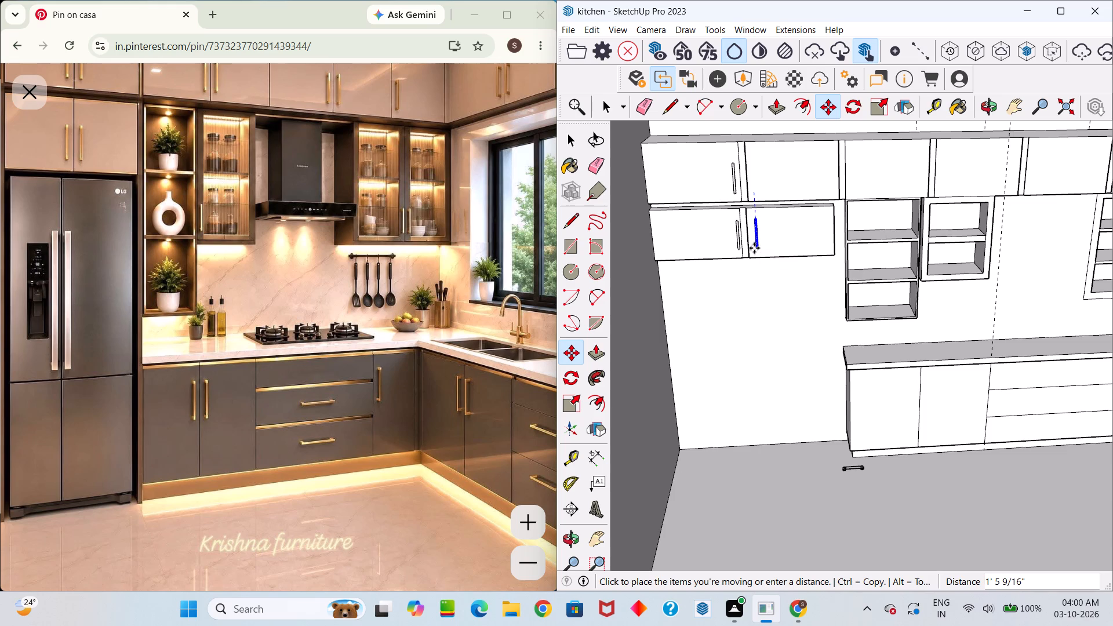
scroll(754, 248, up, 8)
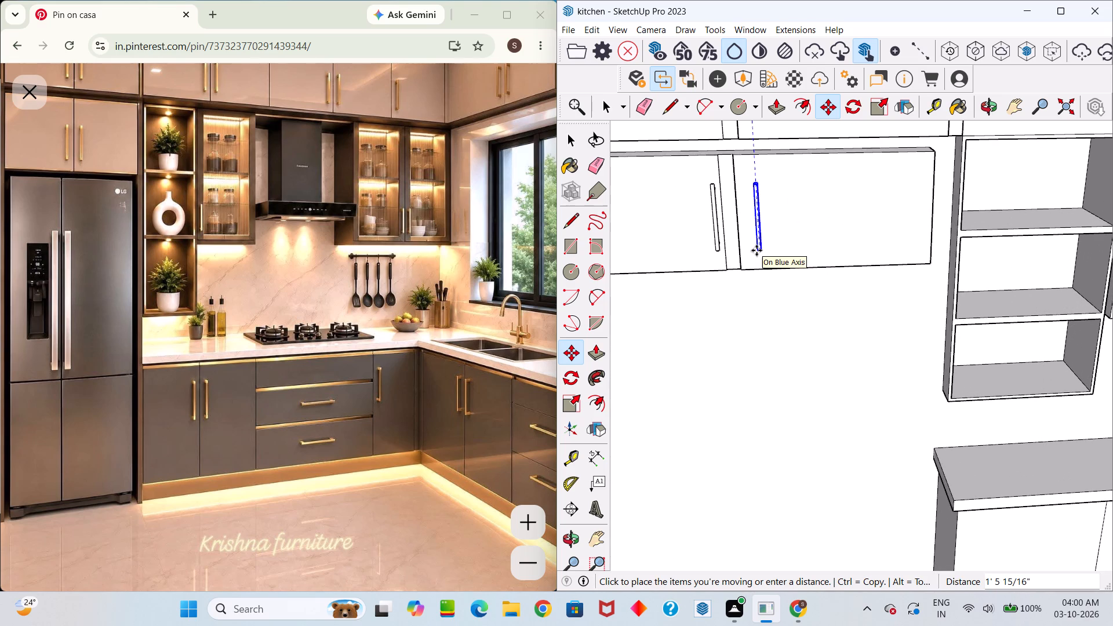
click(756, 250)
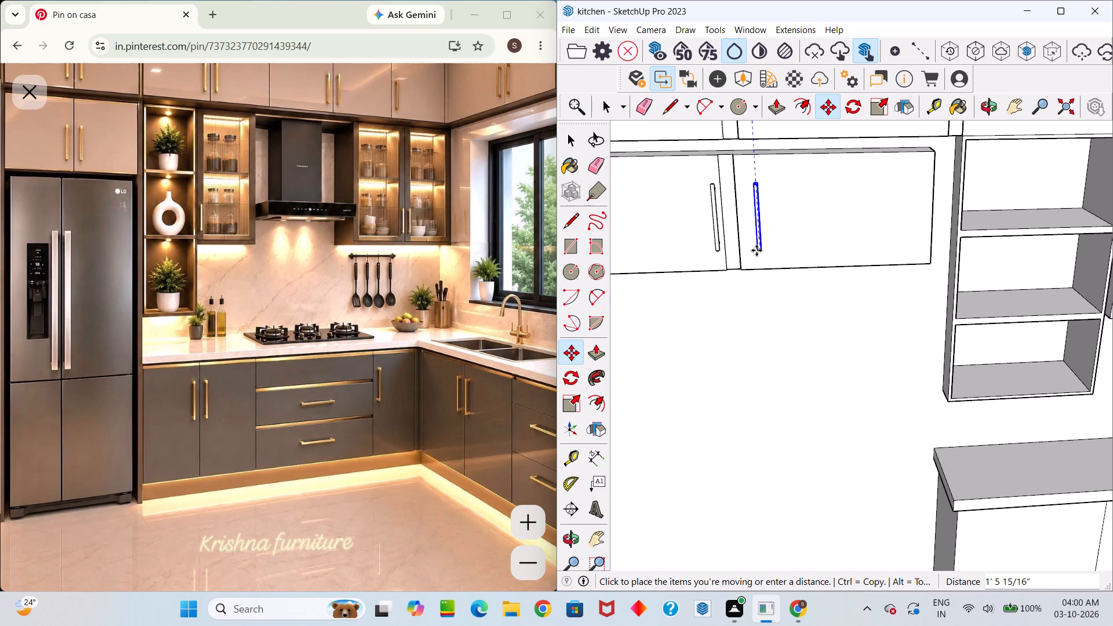
Shift the lower-row right door's handle about 1 3/16" horizontally along the red axis toward the gap between the two doors.
click(756, 250)
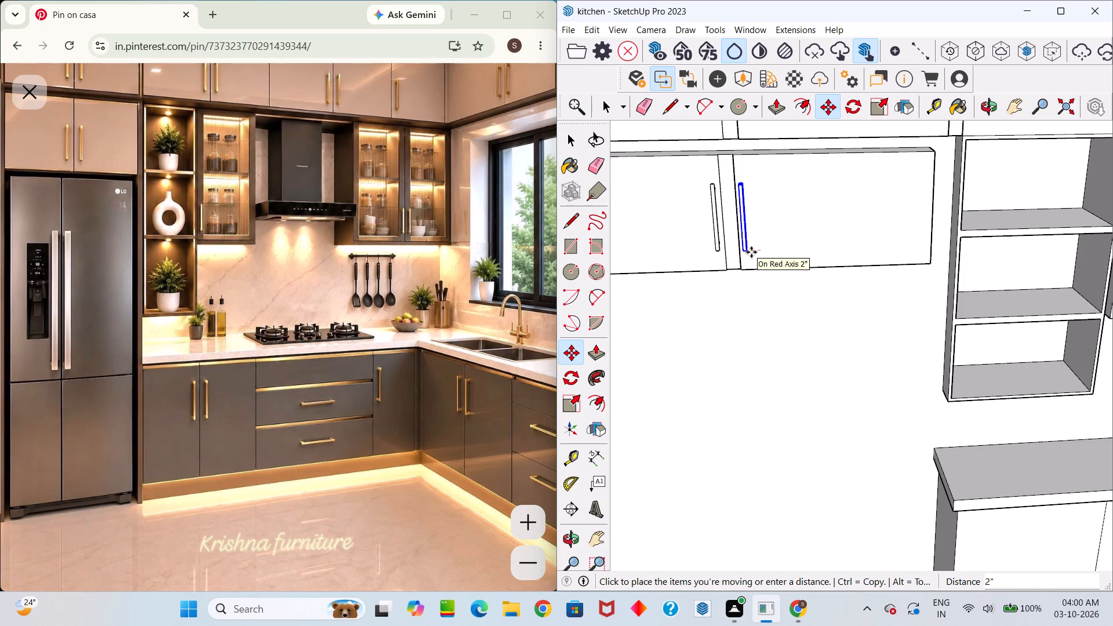
scroll(754, 252, up, 4)
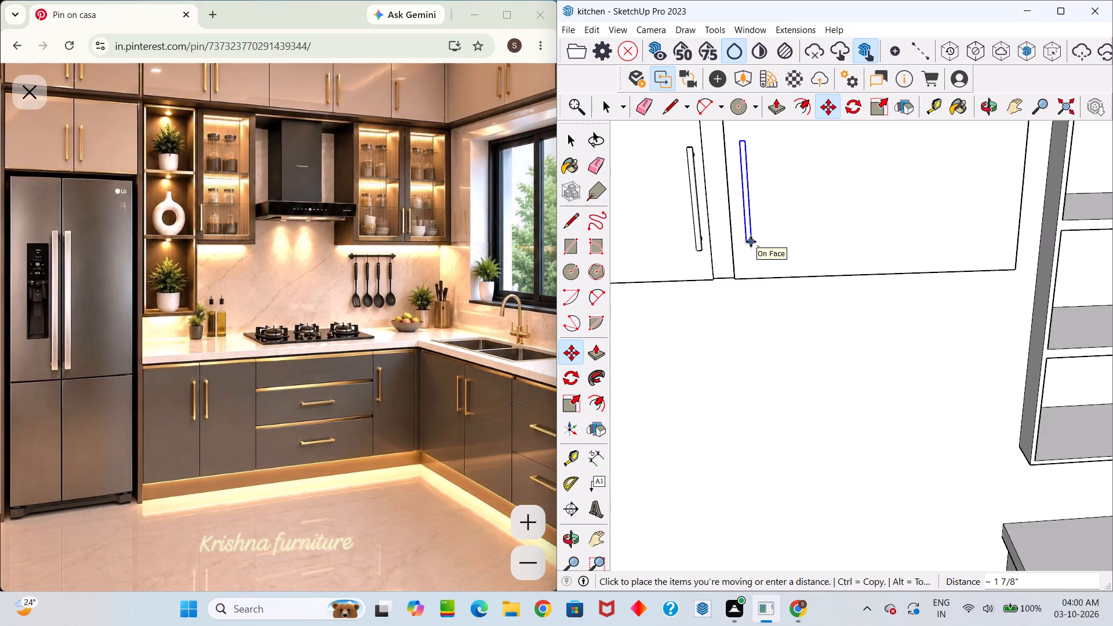
scroll(751, 243, up, 3)
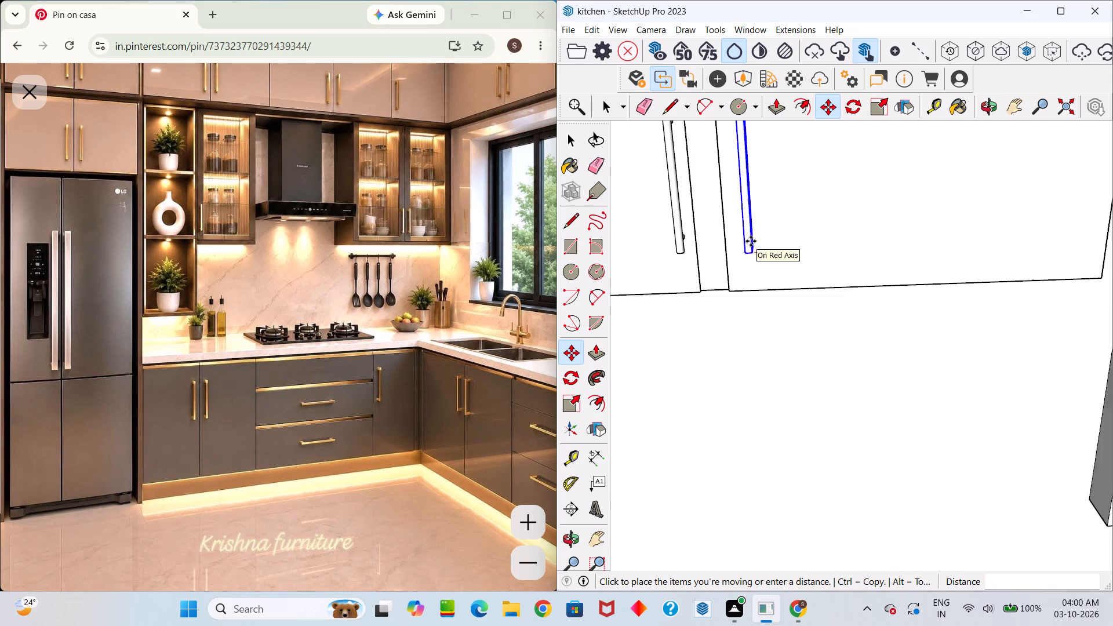
scroll(751, 241, up, 2)
middle_drag(752, 256, 751, 264)
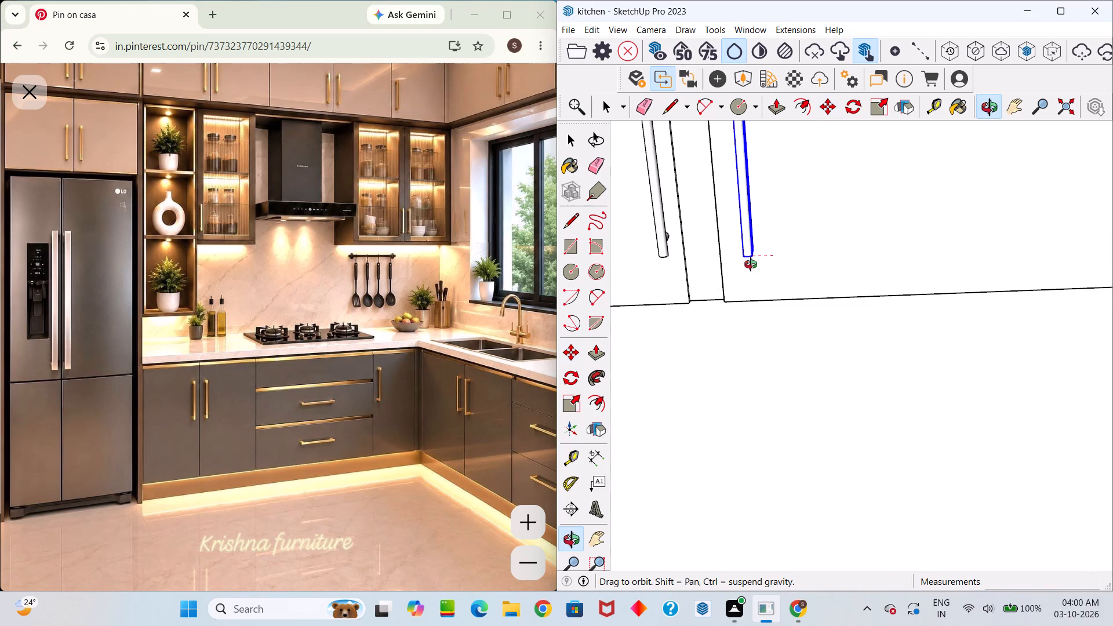
middle_drag(751, 264, 751, 263)
scroll(751, 254, down, 4)
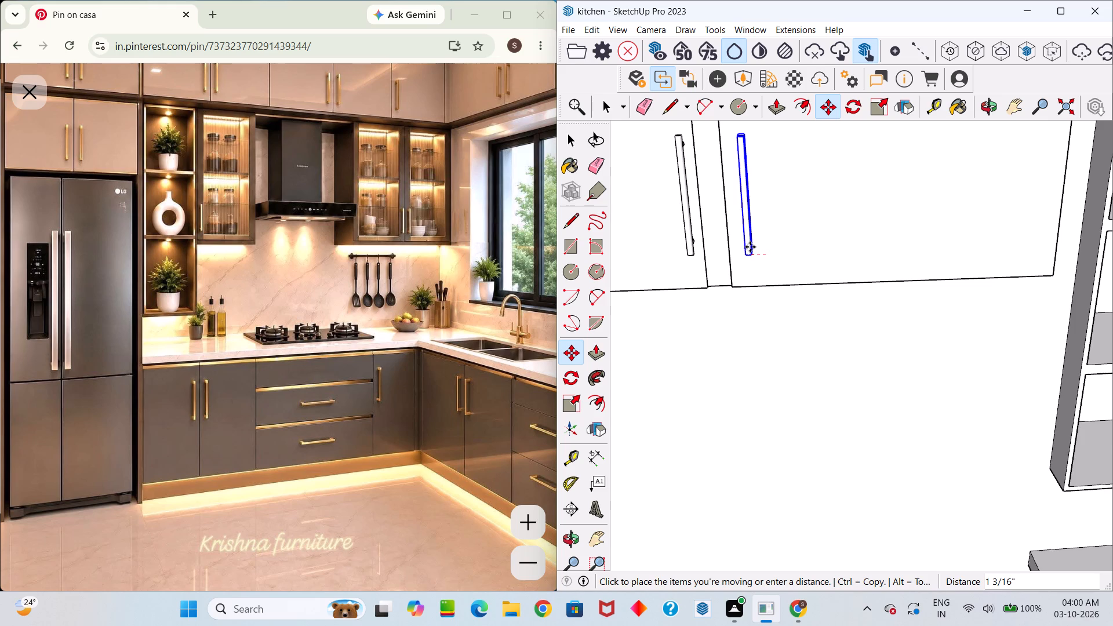
click(750, 247)
Copy the lower-row right door's handle about 1' 5 13/16" straight up onto the upper-row door above it.
scroll(753, 244, down, 7)
middle_drag(754, 248, 756, 255)
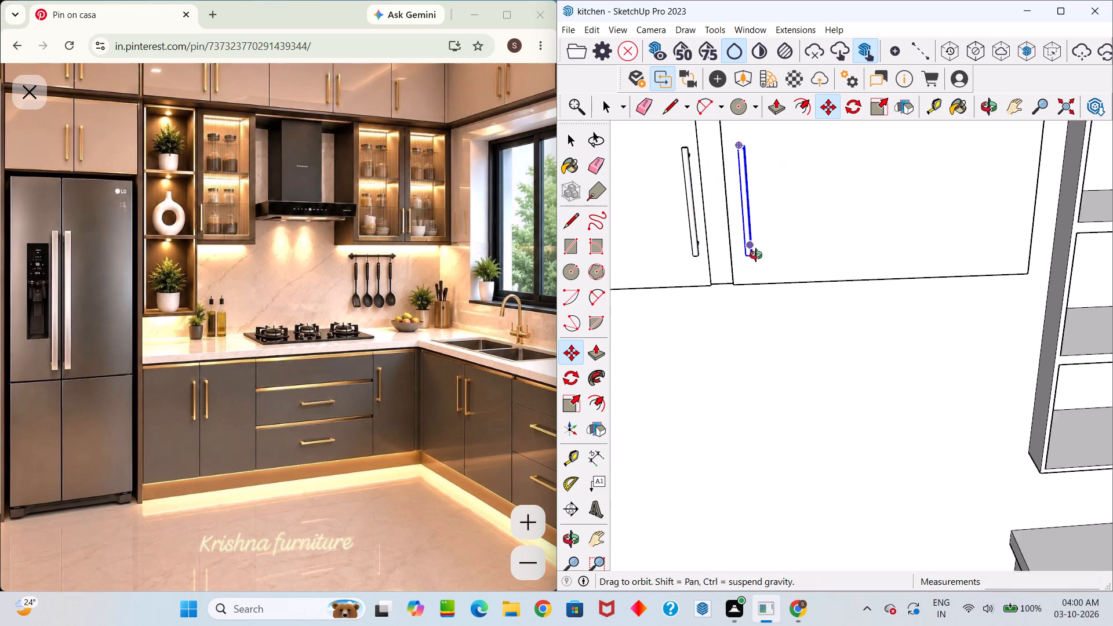
middle_drag(756, 255, 711, 303)
scroll(719, 298, down, 11)
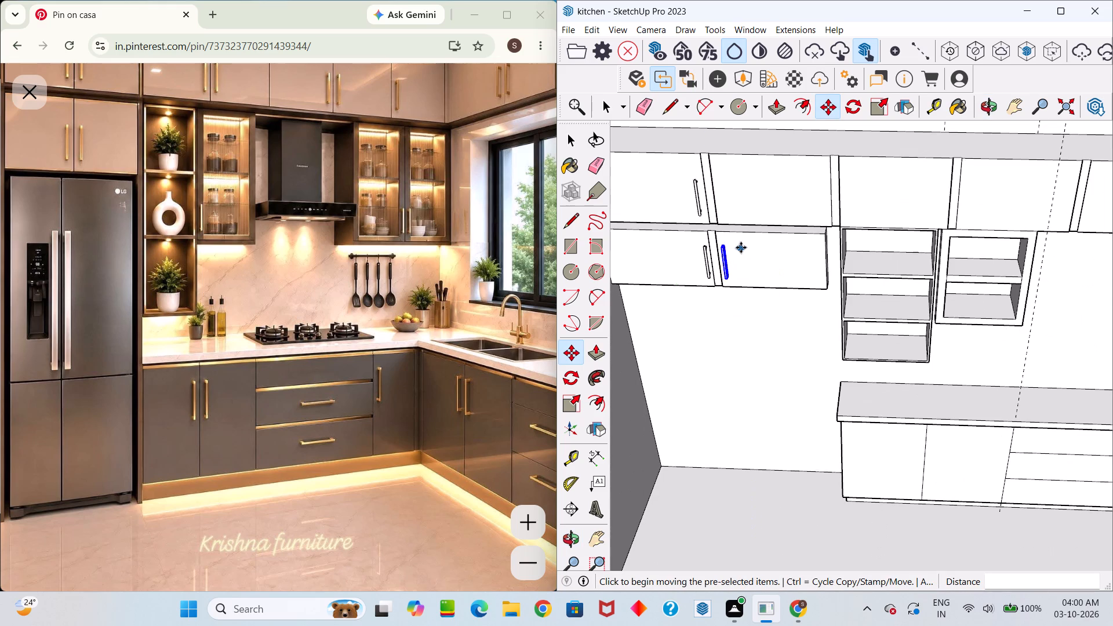
scroll(740, 246, up, 1)
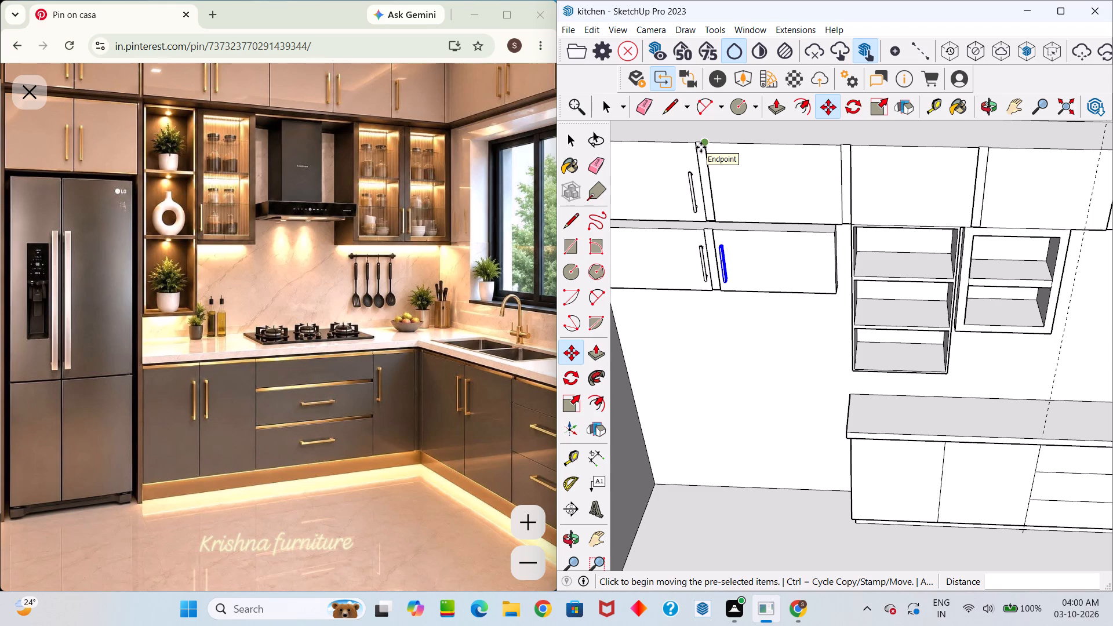
middle_drag(729, 198, 774, 135)
scroll(733, 198, up, 1)
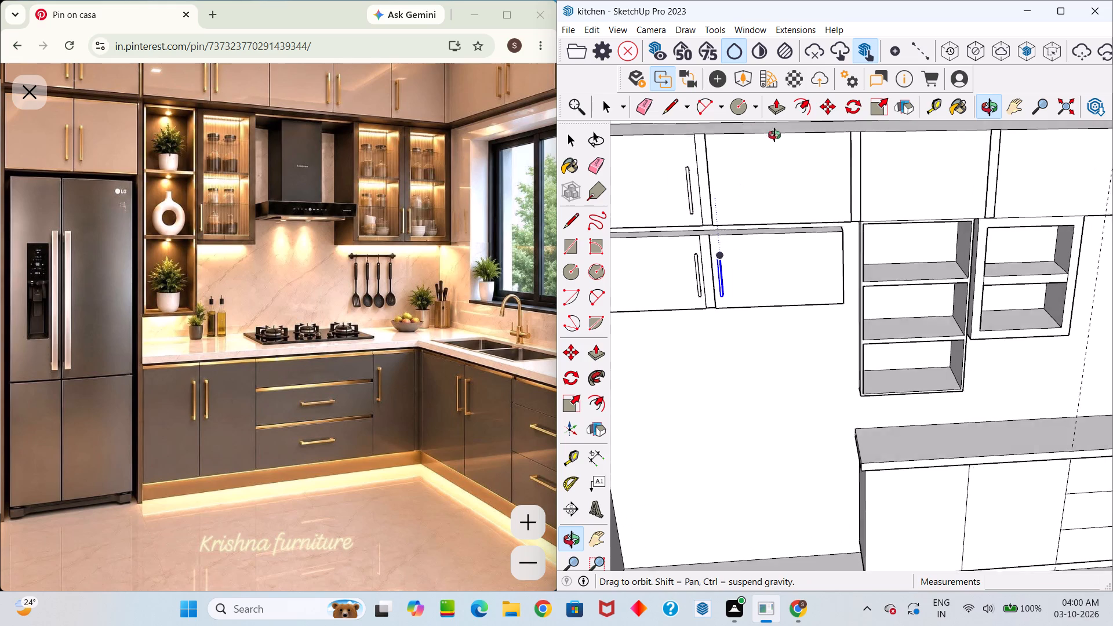
middle_drag(774, 135, 774, 129)
scroll(716, 231, up, 4)
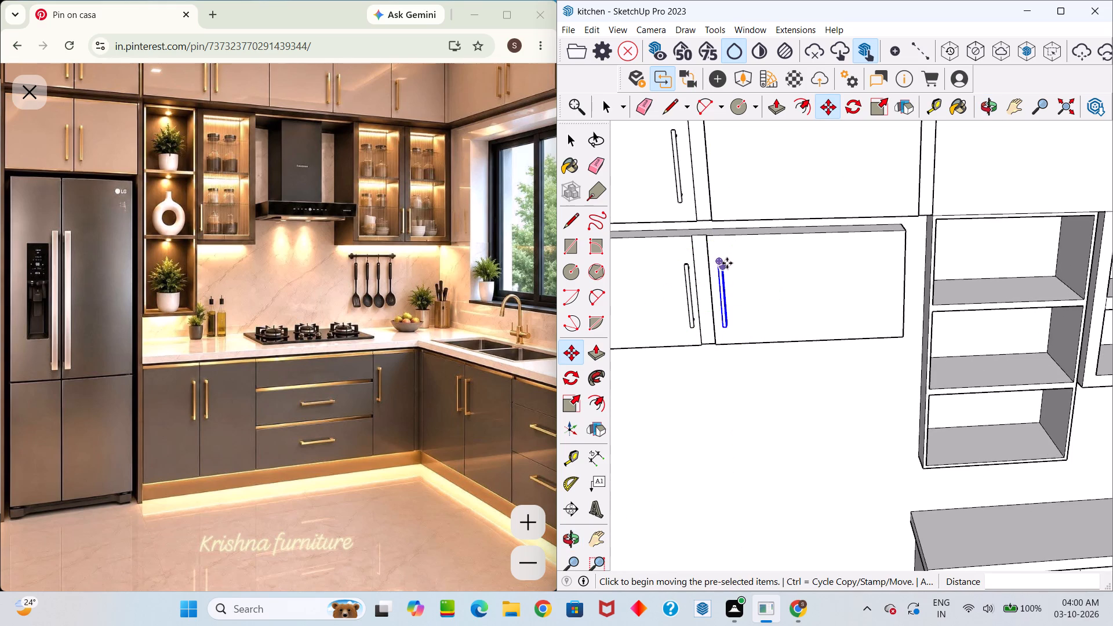
click(727, 263)
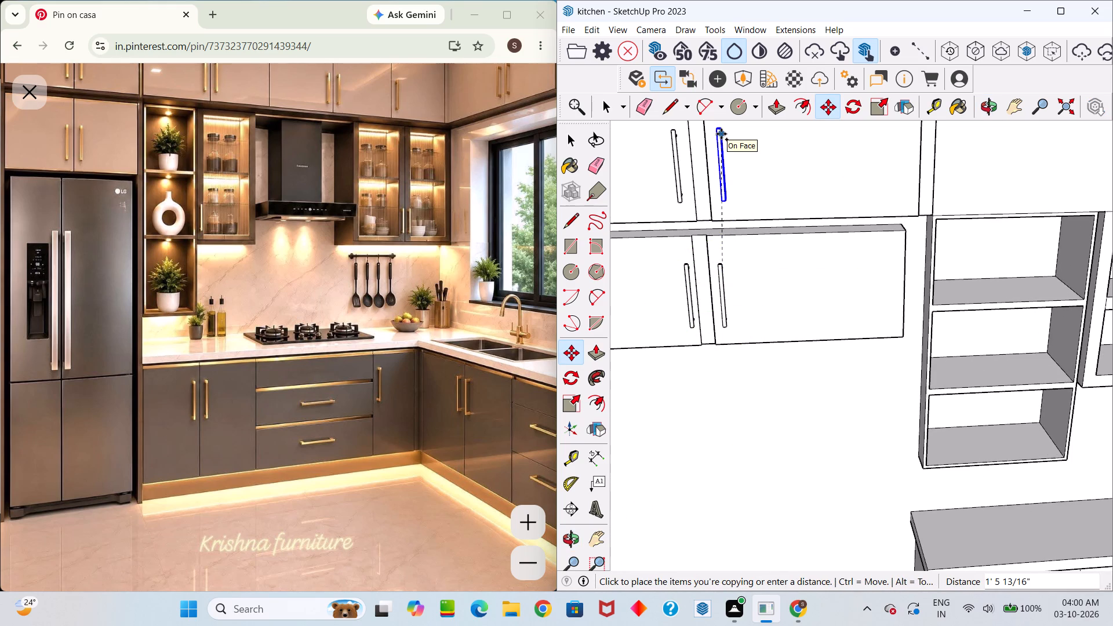
click(721, 134)
Examine the four handles on the overhead cabinet doors up close and within the whole kitchen.
scroll(716, 160, down, 8)
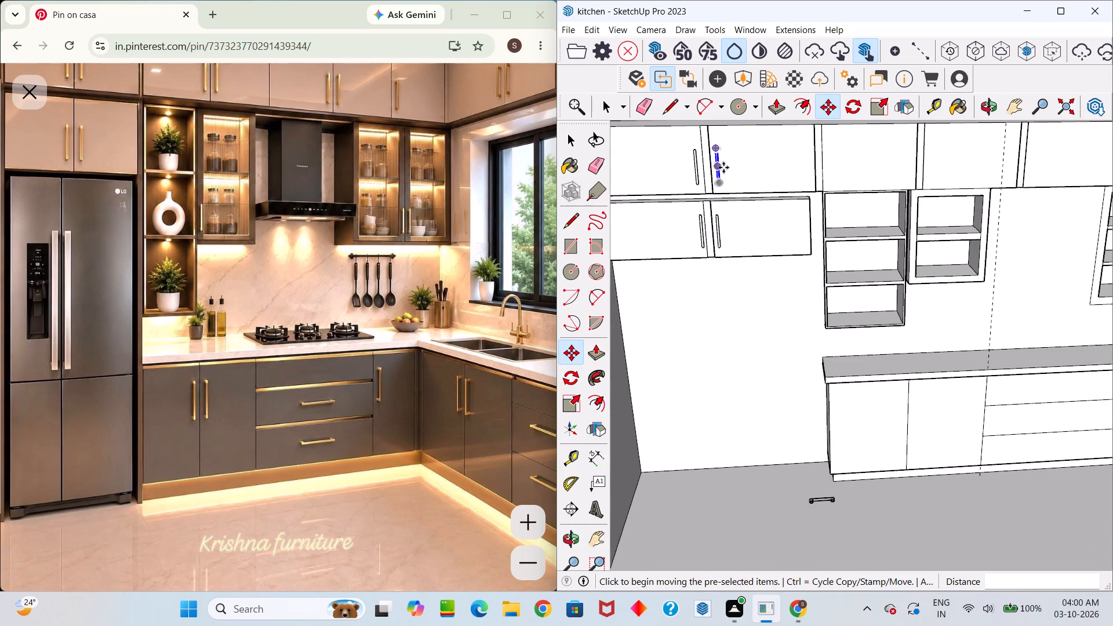
middle_drag(759, 164, 722, 150)
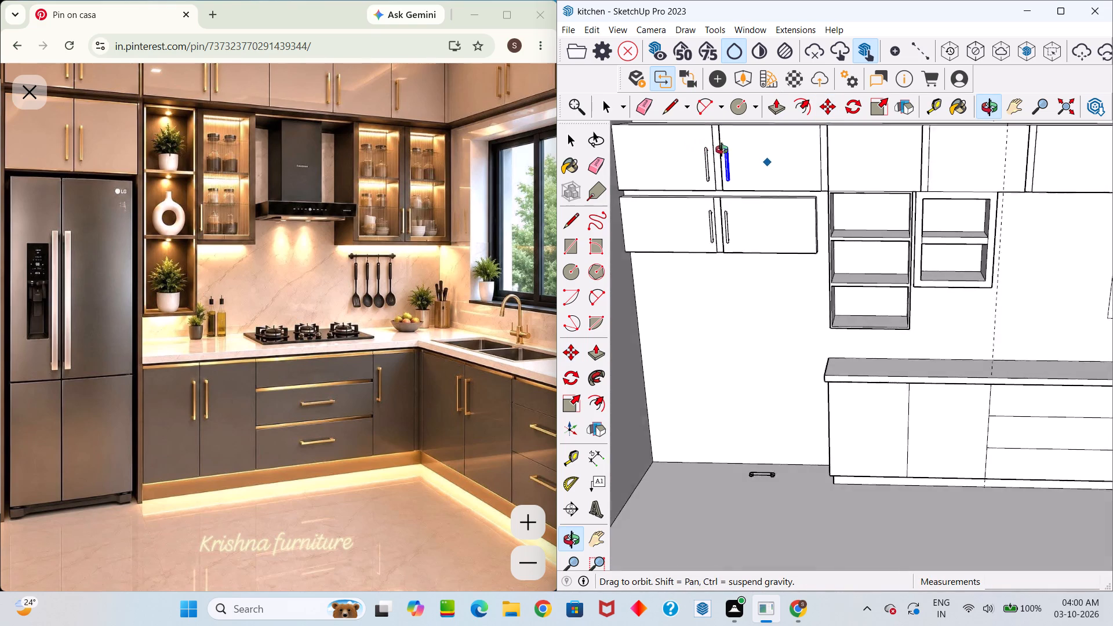
middle_drag(722, 150, 770, 150)
scroll(764, 155, down, 3)
scroll(756, 165, up, 10)
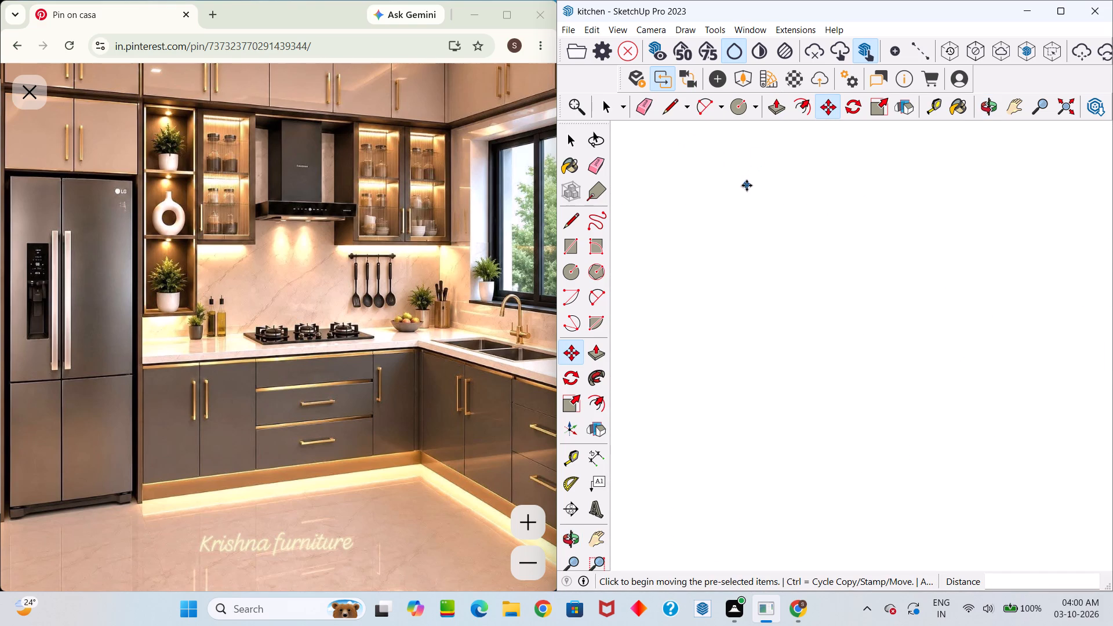
scroll(747, 185, up, 17)
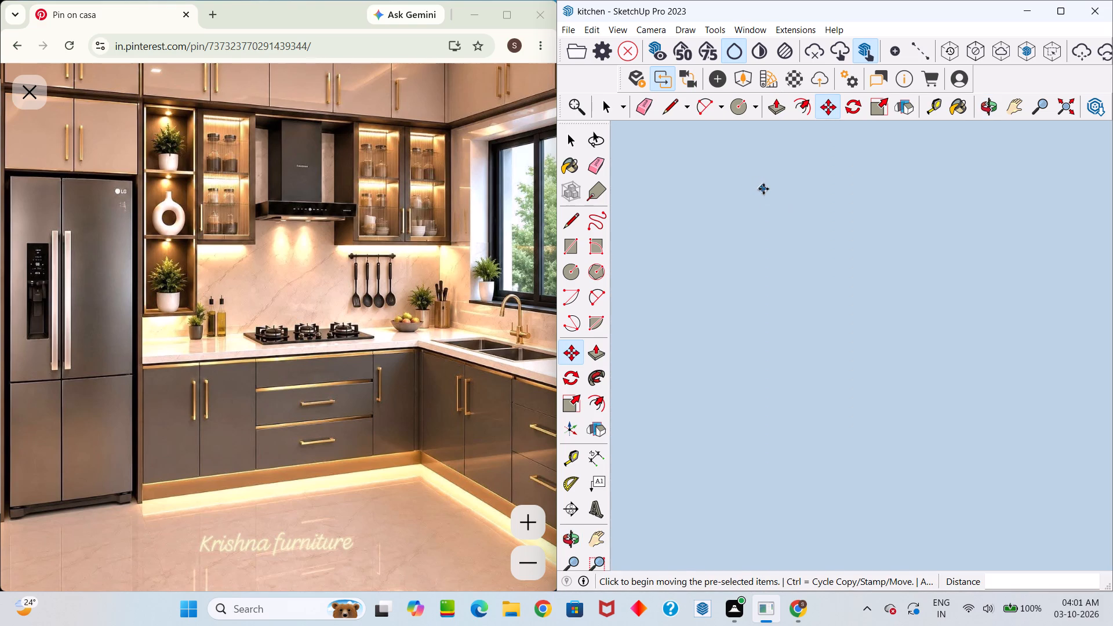
click(763, 189)
key(space)
scroll(752, 204, down, 20)
scroll(752, 204, down, 14)
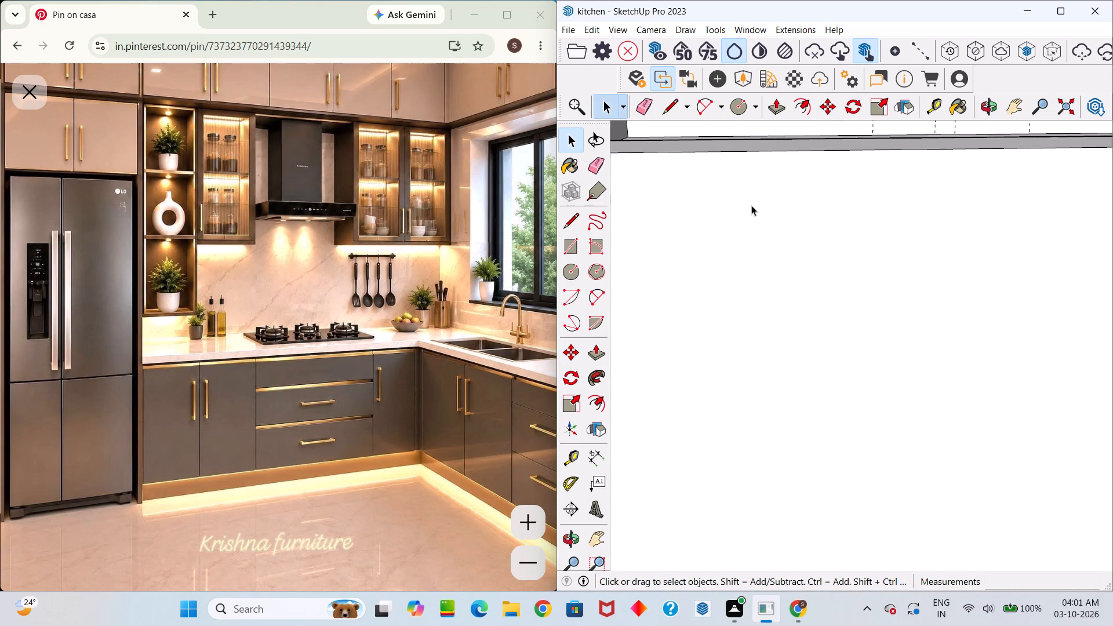
scroll(751, 205, down, 6)
middle_drag(741, 225, 732, 359)
scroll(759, 180, down, 20)
scroll(759, 180, down, 3)
scroll(782, 149, up, 6)
middle_drag(759, 194, 754, 214)
middle_drag(764, 169, 758, 168)
drag(759, 168, 758, 168)
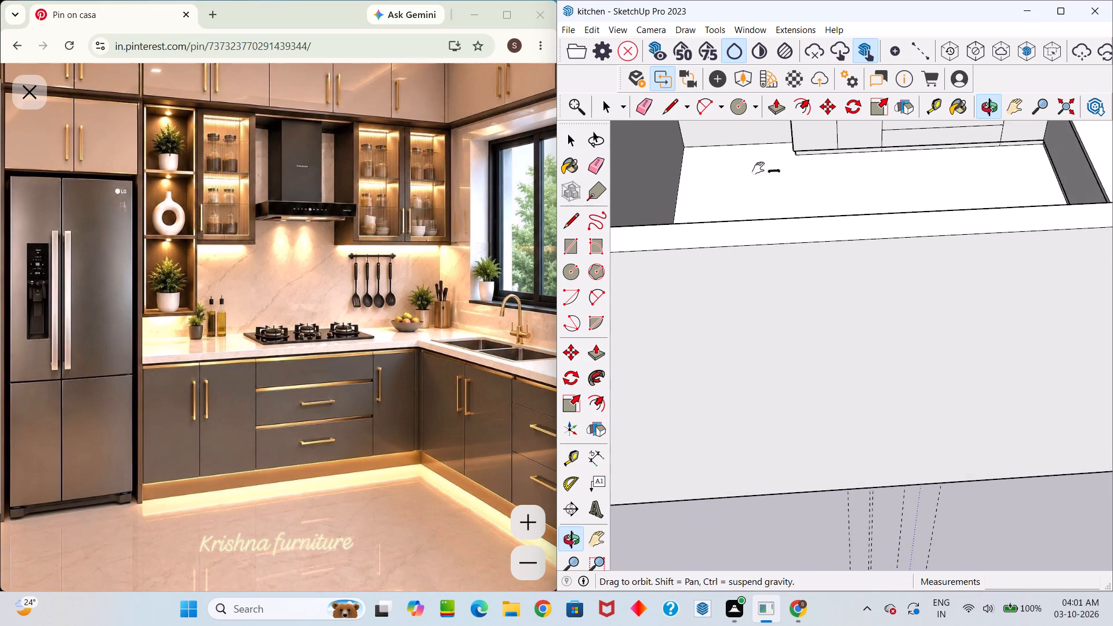
middle_drag(758, 168, 743, 380)
drag(758, 168, 743, 380)
middle_drag(679, 208, 733, 100)
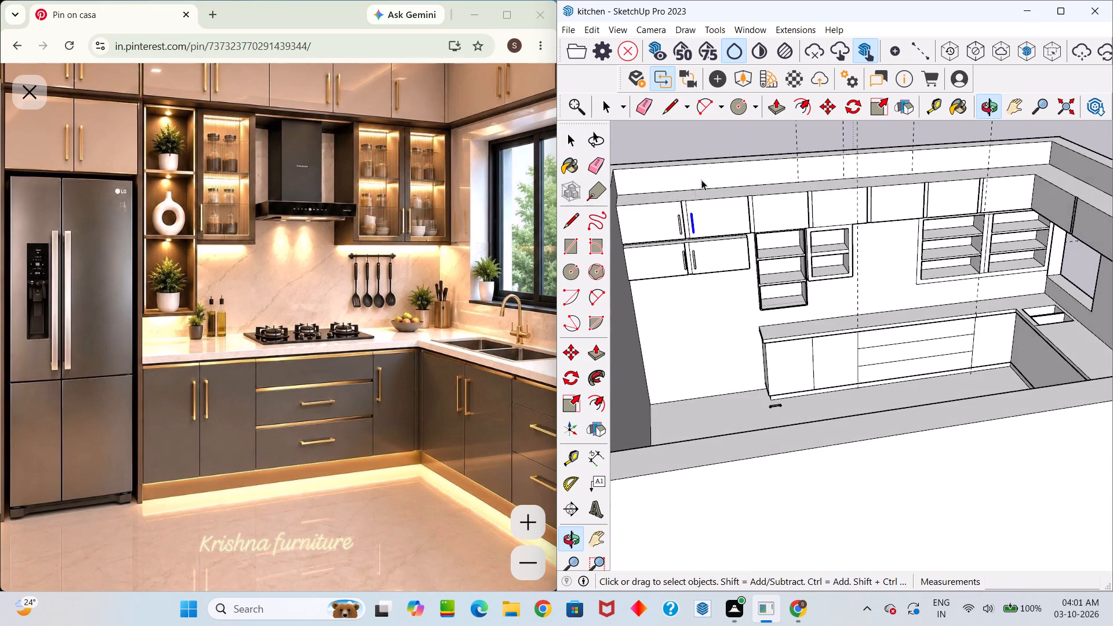
scroll(693, 214, up, 6)
middle_drag(692, 256, 691, 211)
scroll(677, 241, up, 5)
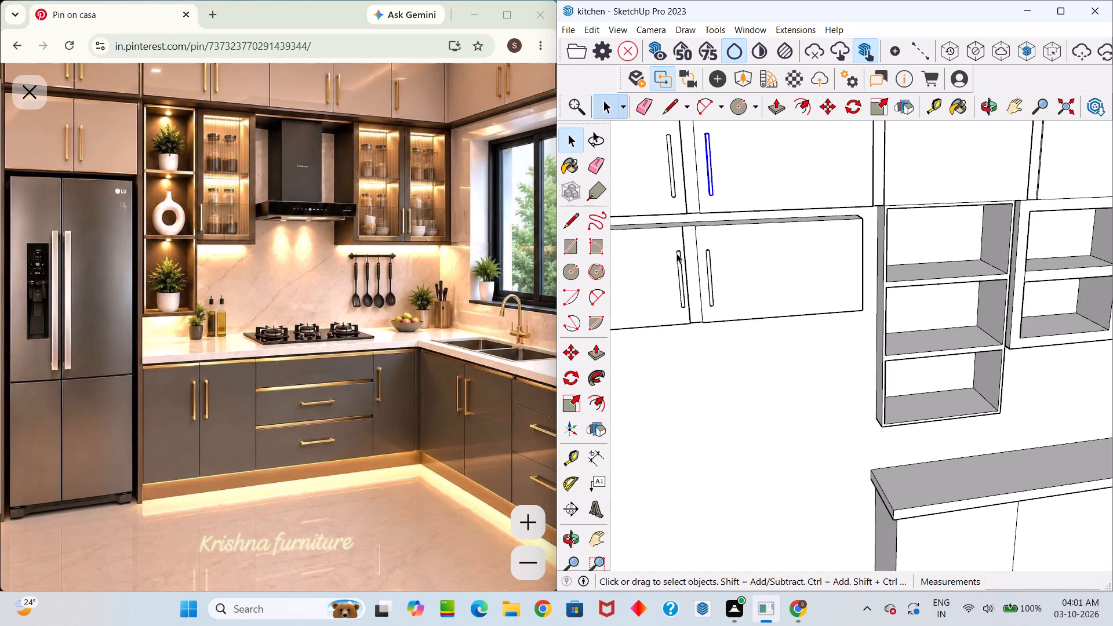
middle_drag(676, 253, 668, 250)
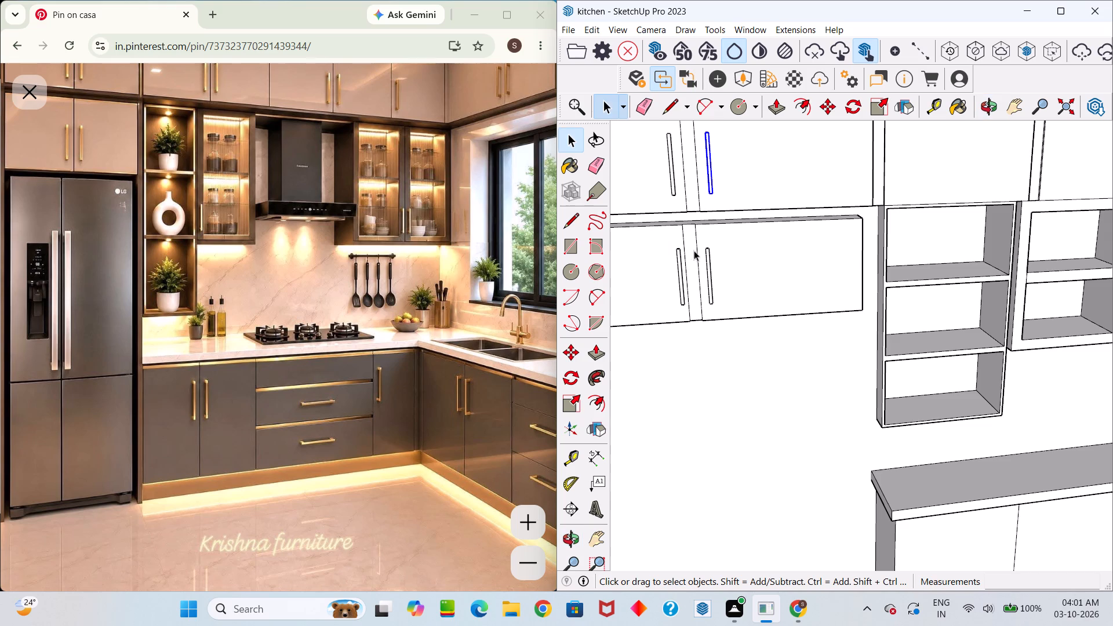
middle_drag(700, 265, 694, 226)
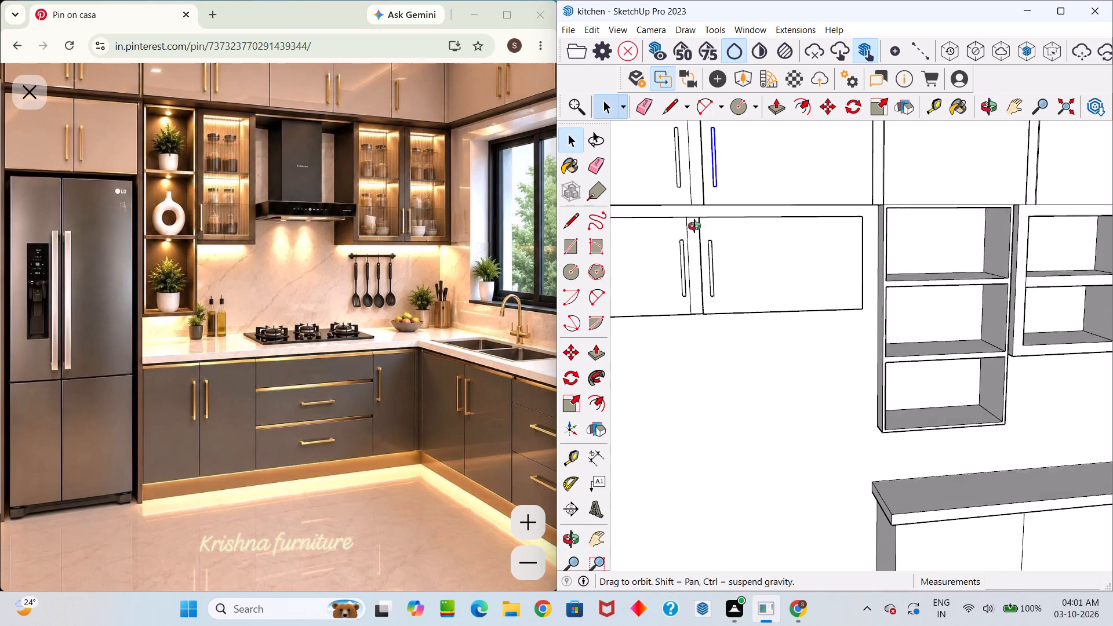
middle_drag(694, 226, 650, 231)
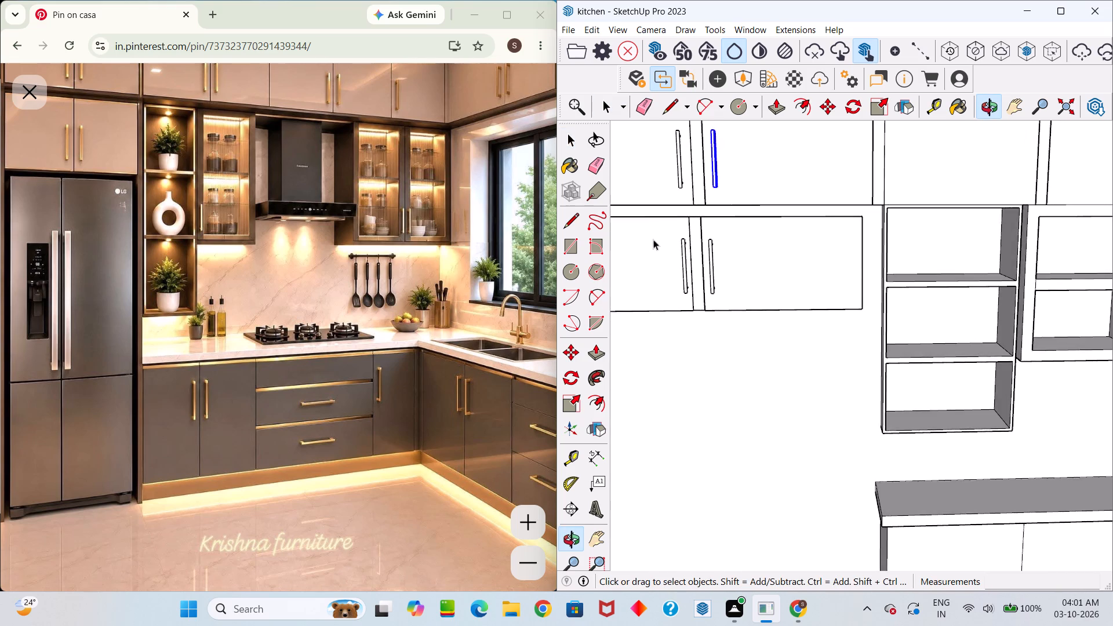
scroll(653, 245, down, 7)
scroll(657, 246, down, 20)
scroll(657, 246, down, 13)
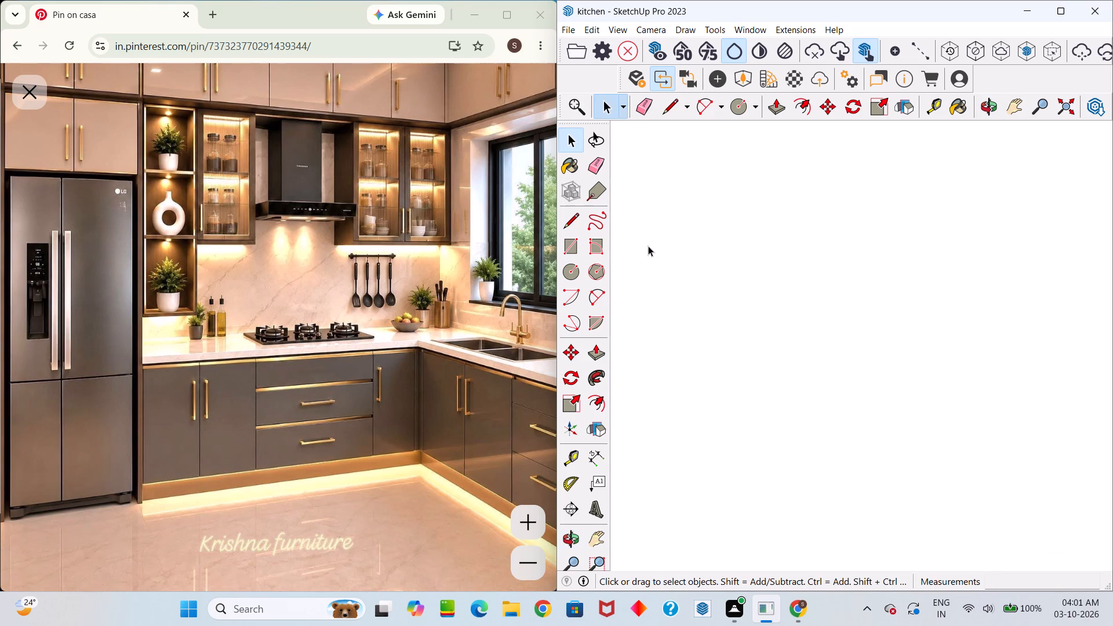
scroll(648, 246, down, 20)
scroll(648, 246, down, 6)
middle_drag(659, 217, 652, 339)
scroll(655, 274, down, 1)
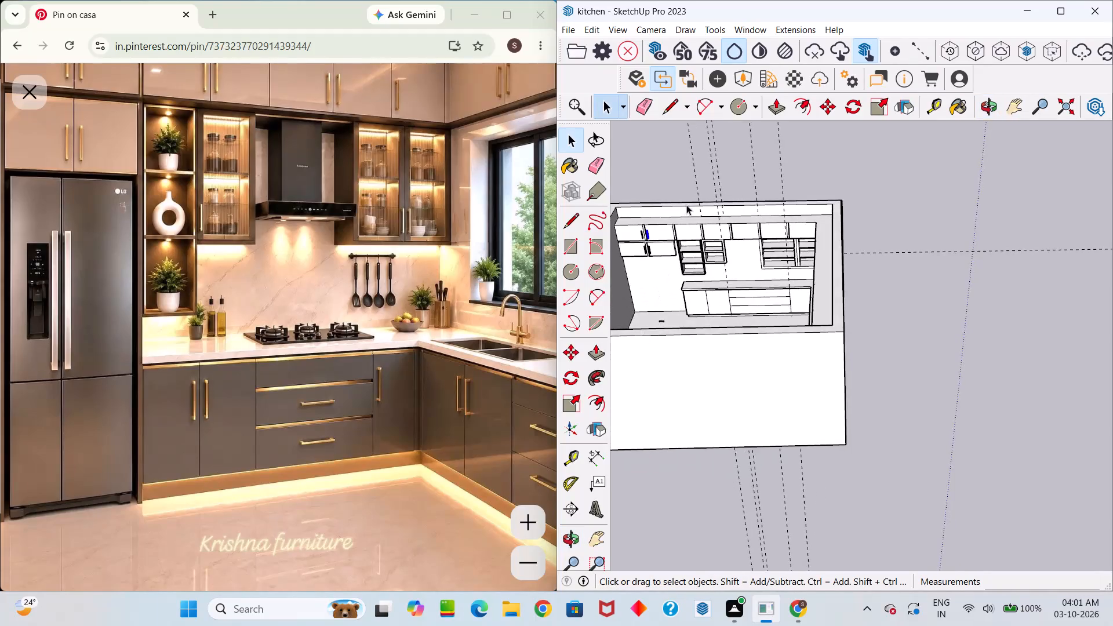
Copy the upper-row handle beside the first door pair's gap about 4' 5 1/4" along the red axis onto the third door's far edge.
scroll(684, 204, up, 4)
click(675, 160)
scroll(632, 234, up, 6)
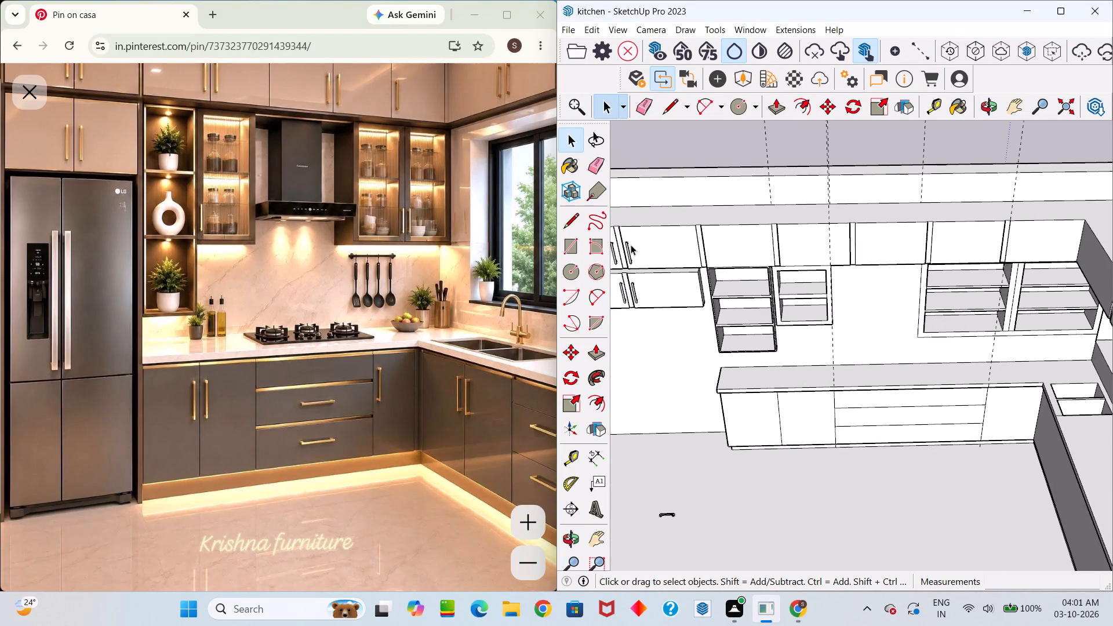
click(626, 246)
key(m)
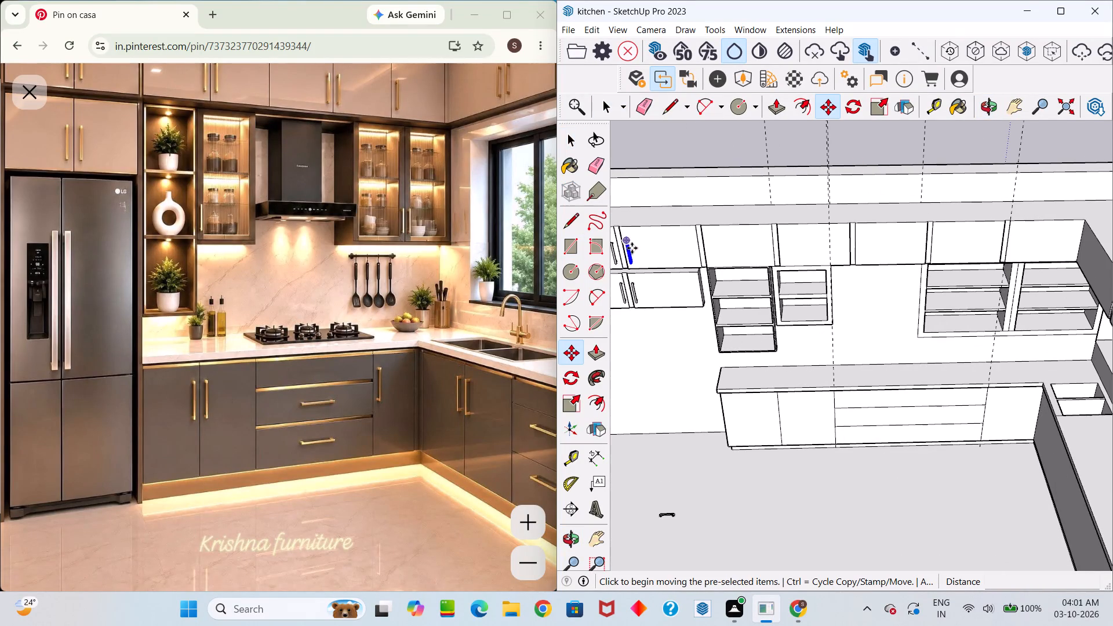
click(631, 246)
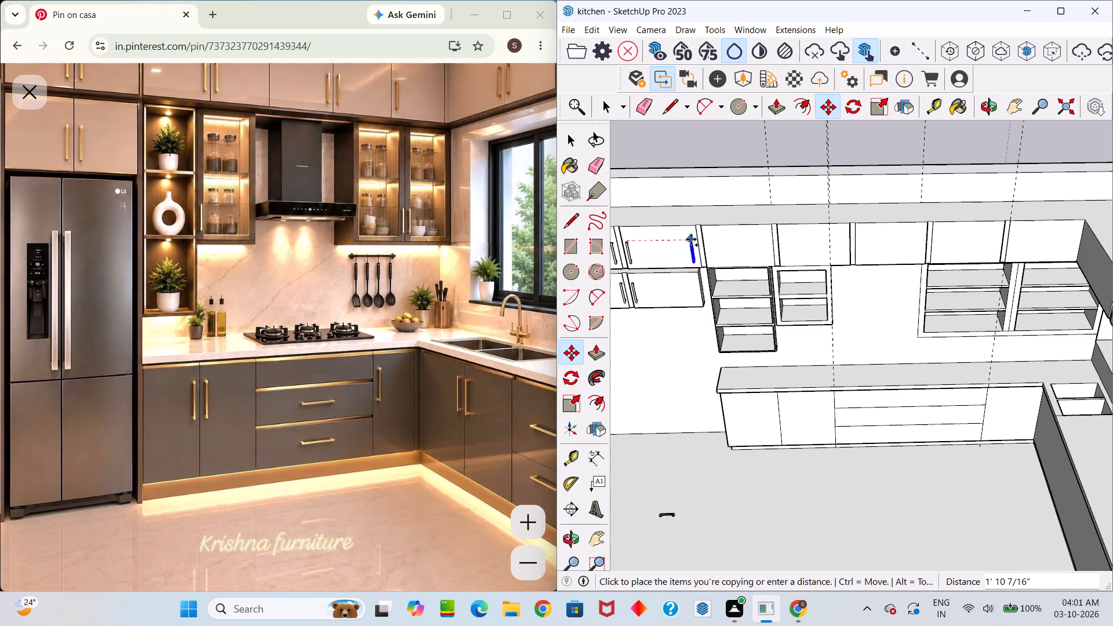
middle_drag(695, 241, 690, 178)
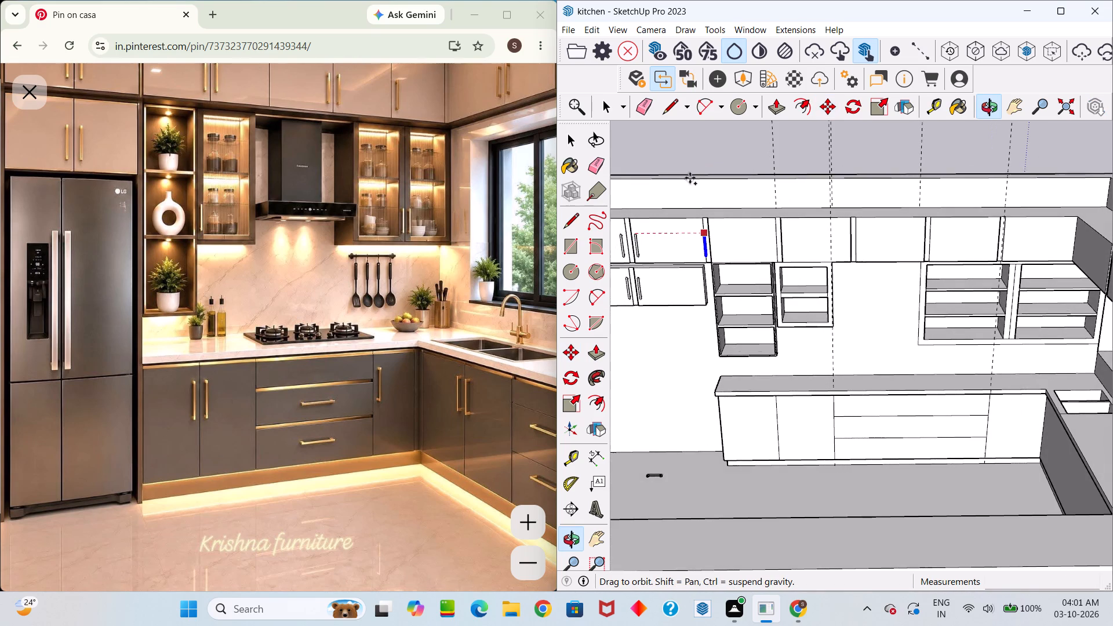
middle_drag(690, 178, 690, 177)
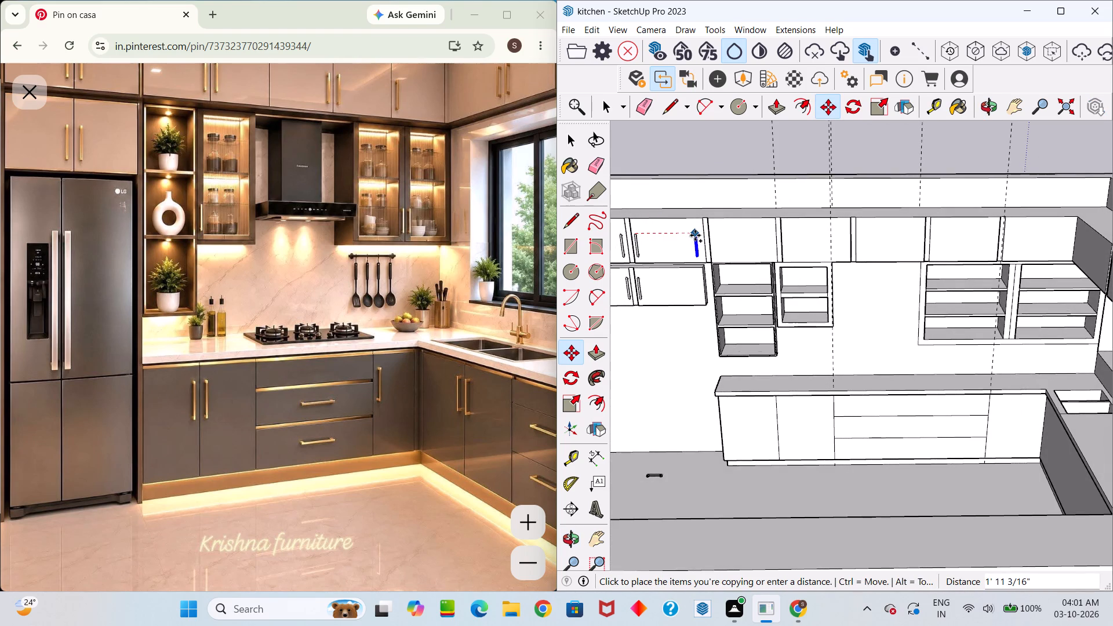
scroll(695, 235, up, 8)
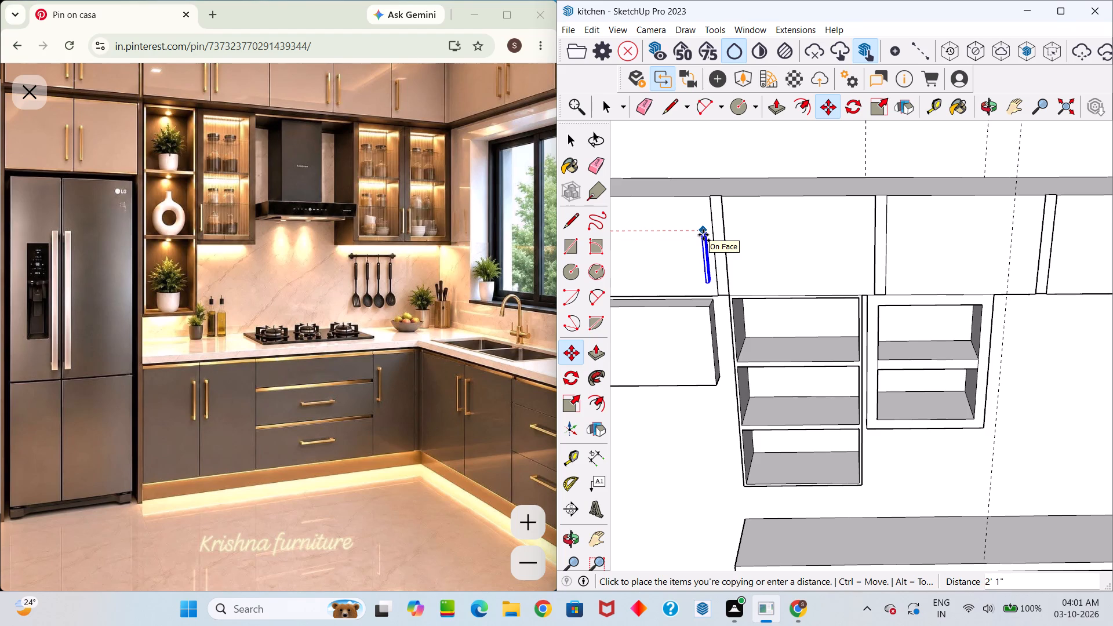
scroll(703, 235, down, 6)
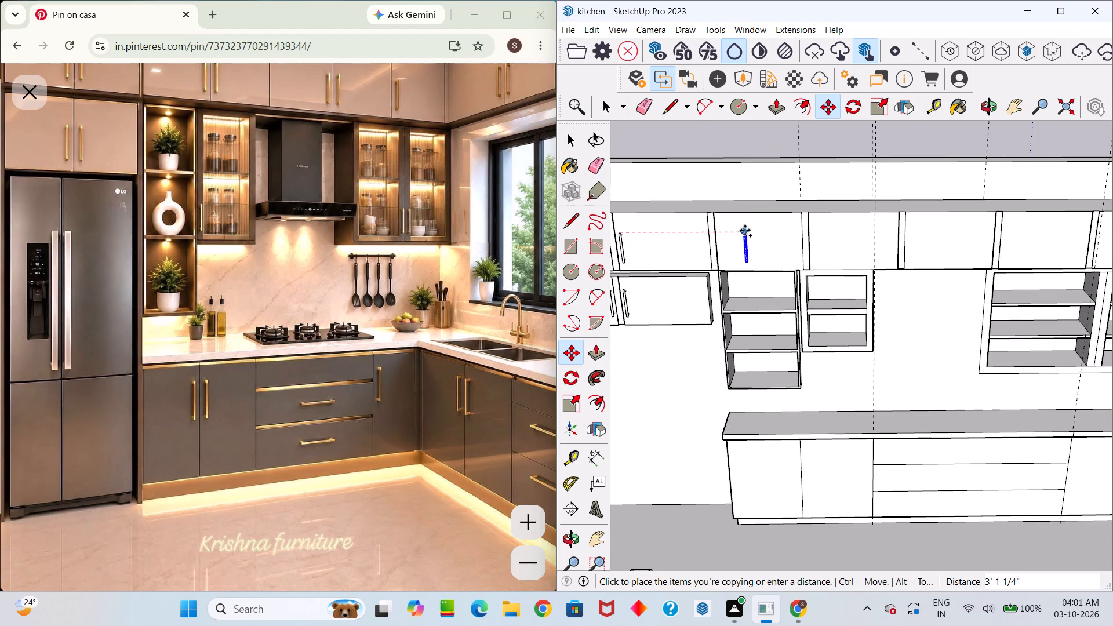
click(796, 227)
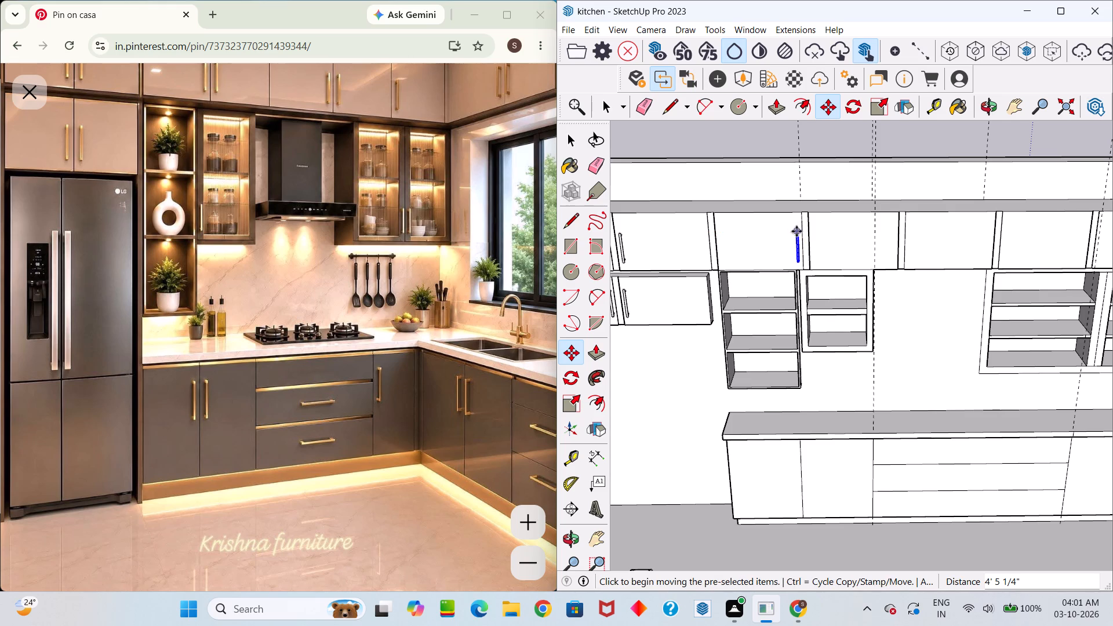
Copy the third upper door's handle about 5 1/16" along the red axis onto the near edge of the fourth door.
click(796, 231)
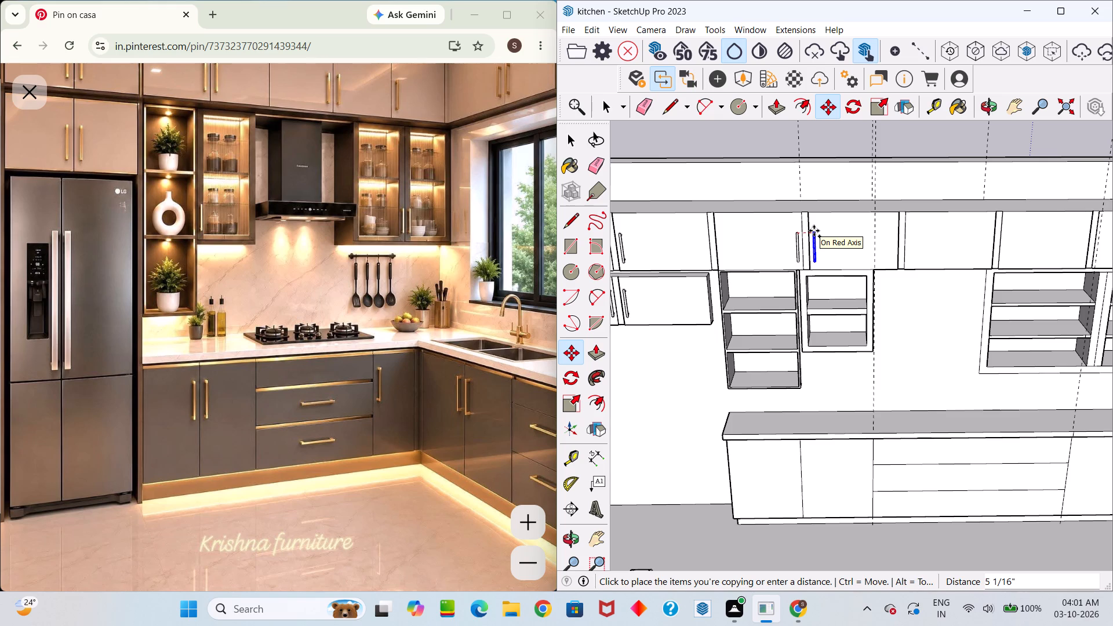
click(814, 231)
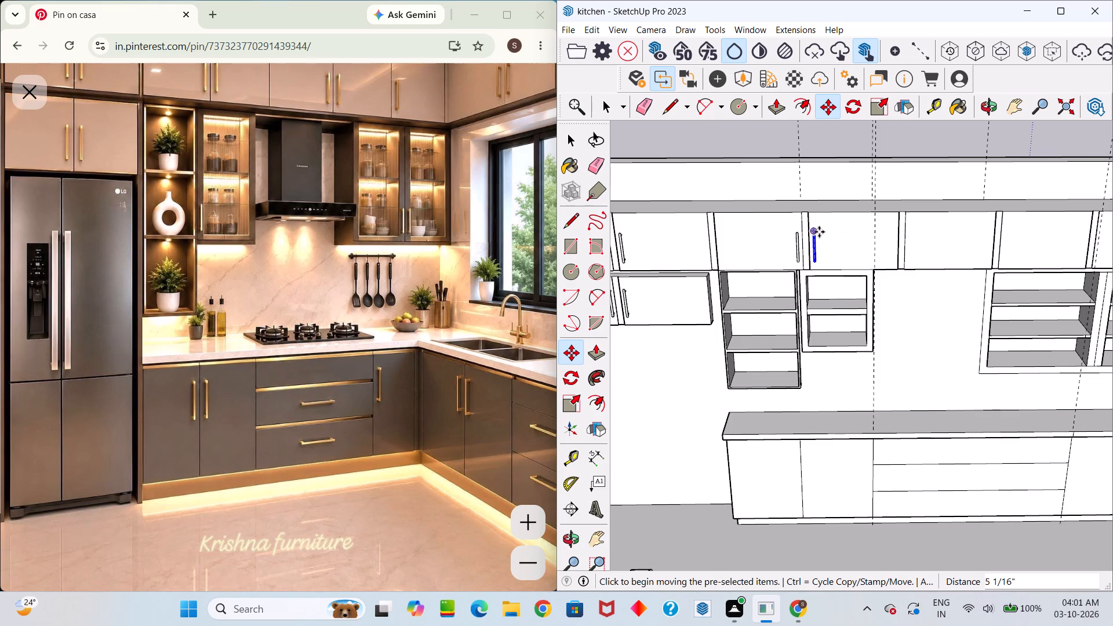
Copy the fourth upper door's handle about 4' 4 5/8" along the red axis onto the far edge of the fifth door.
click(817, 232)
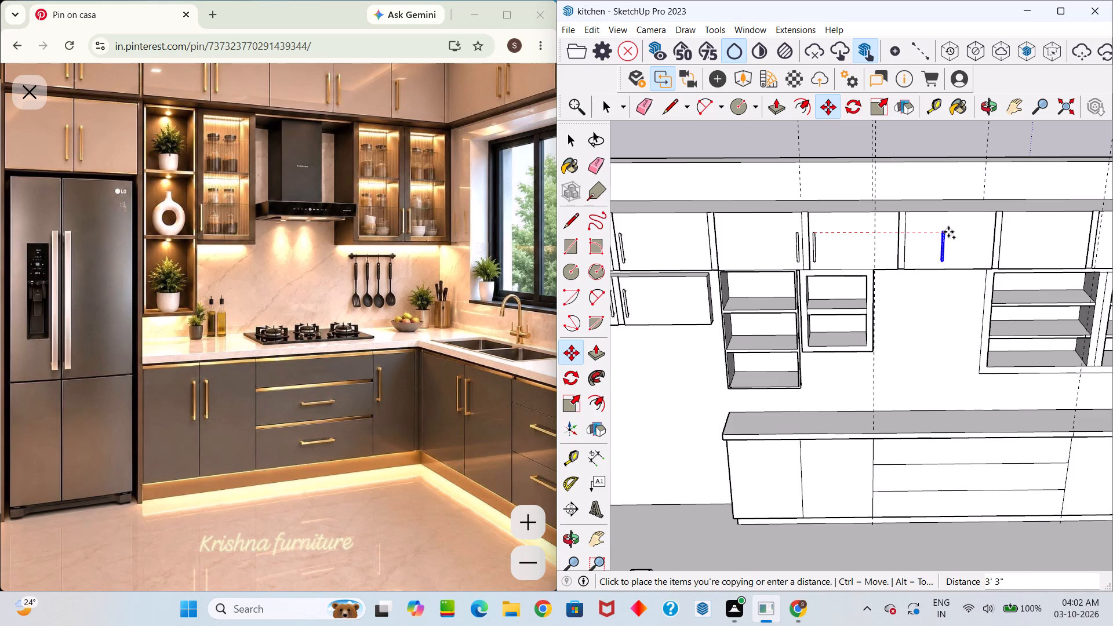
click(988, 227)
Copy the fifth upper door's handle about 6 5/16" along the red axis onto the near edge of the sixth door.
click(991, 228)
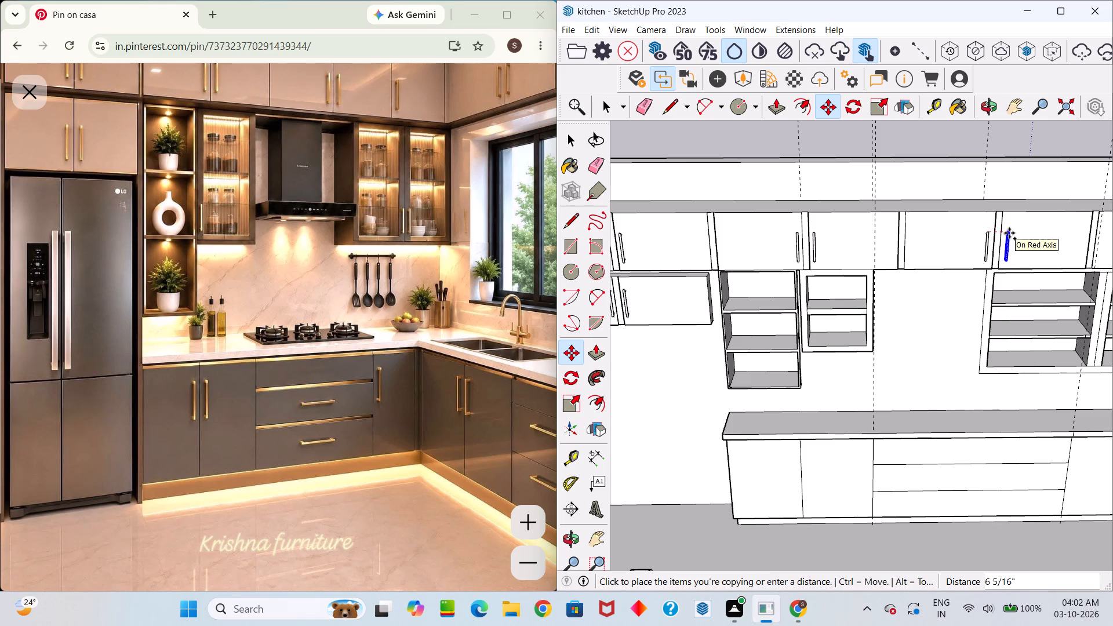
click(1009, 234)
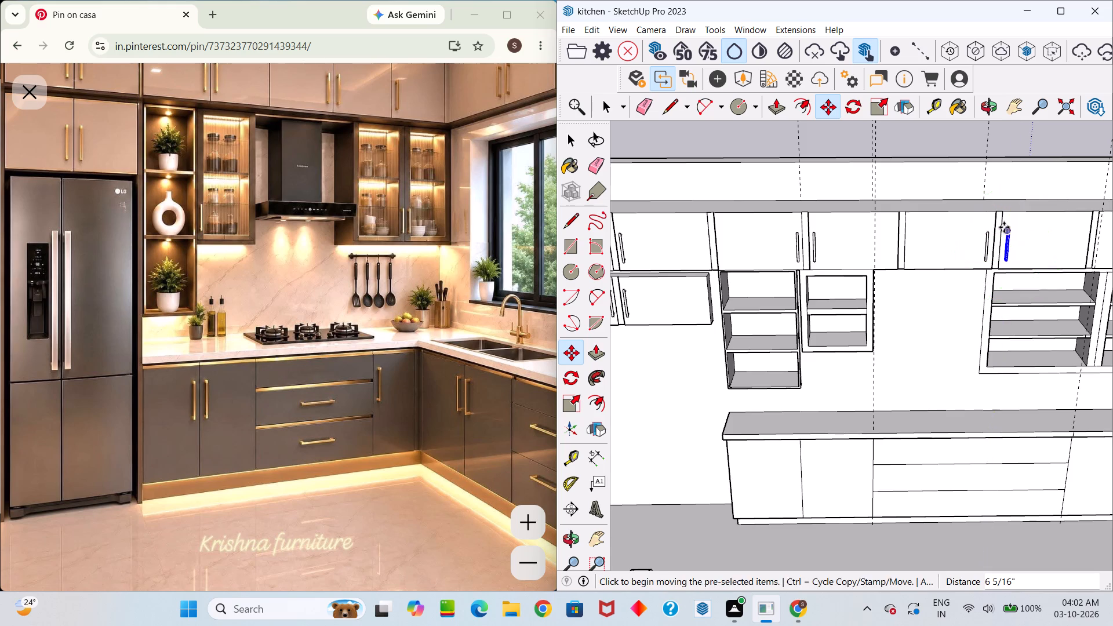
Copy the sixth upper door's handle about 2' 6 3/16" along the red axis onto the last door before the corner.
middle_drag(998, 226, 899, 235)
scroll(903, 243, down, 4)
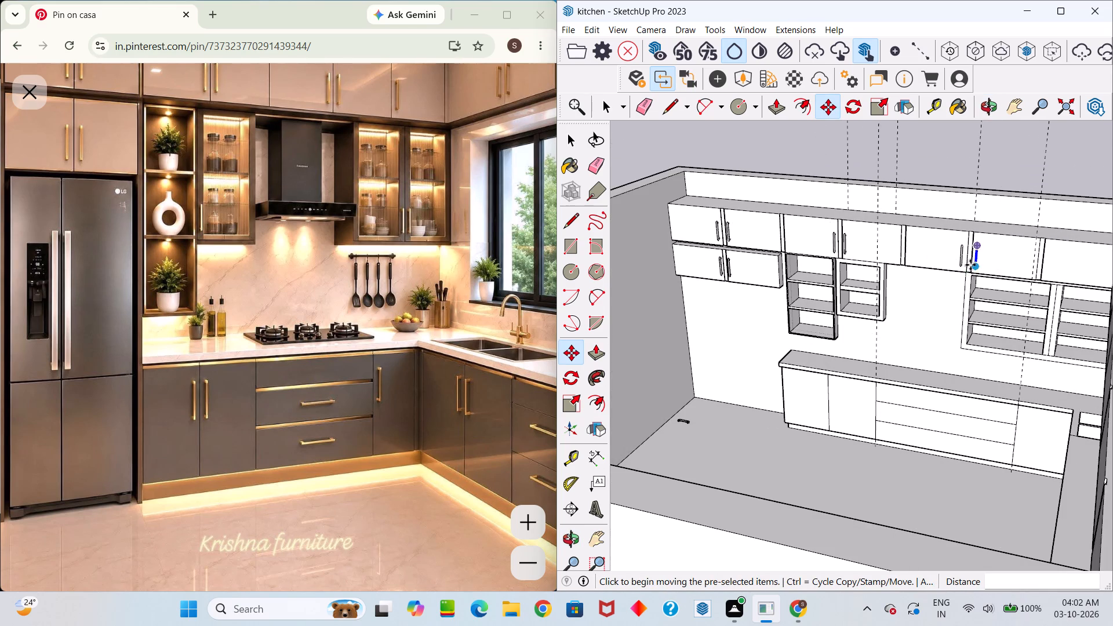
scroll(970, 265, down, 5)
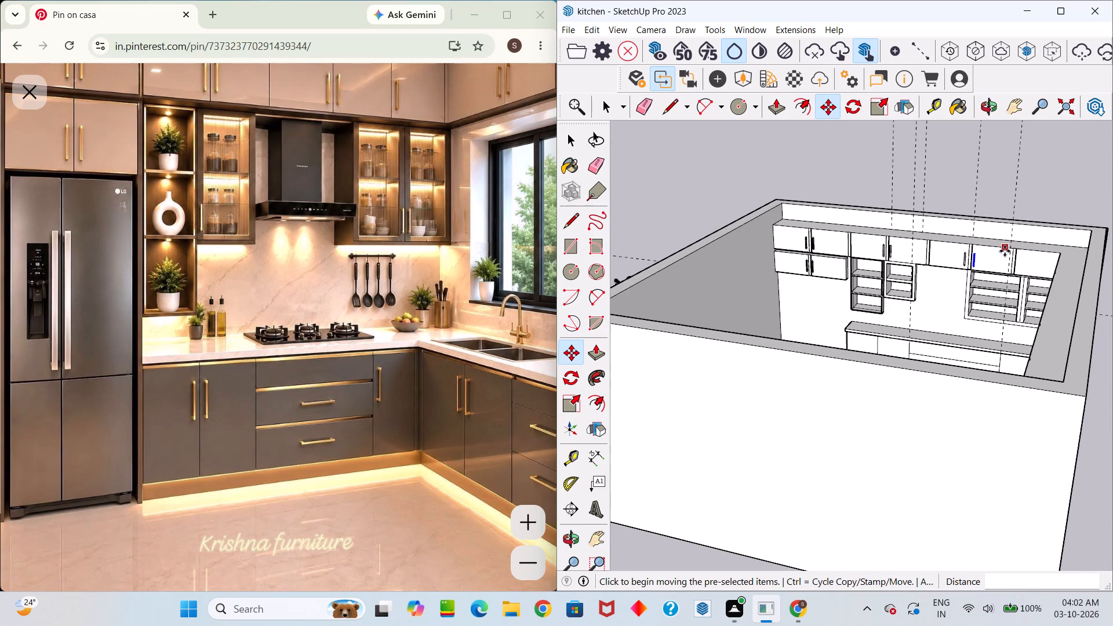
scroll(999, 252, up, 5)
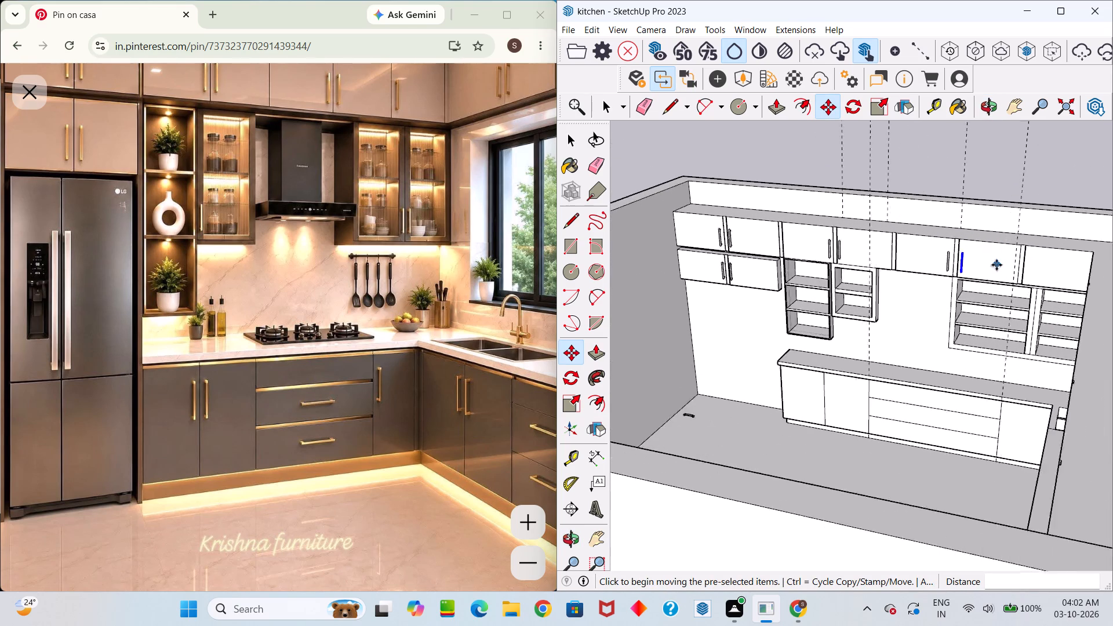
click(961, 252)
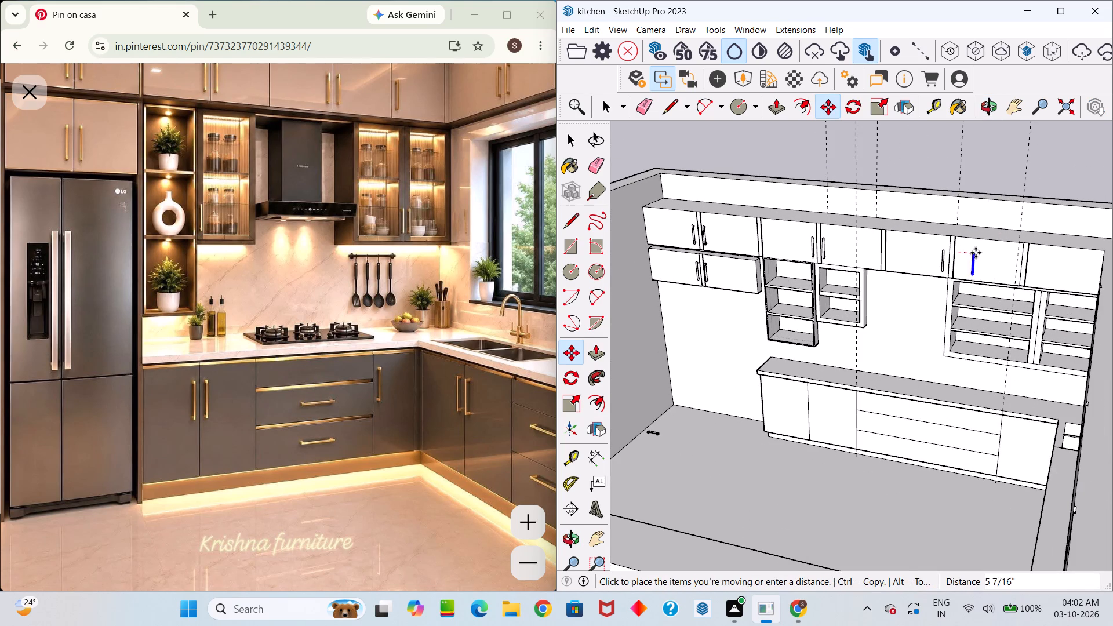
click(1034, 257)
Examine the handles along the overhead cabinet row and the bare overhead doors on the adjoining window wall.
middle_drag(1018, 263, 1112, 272)
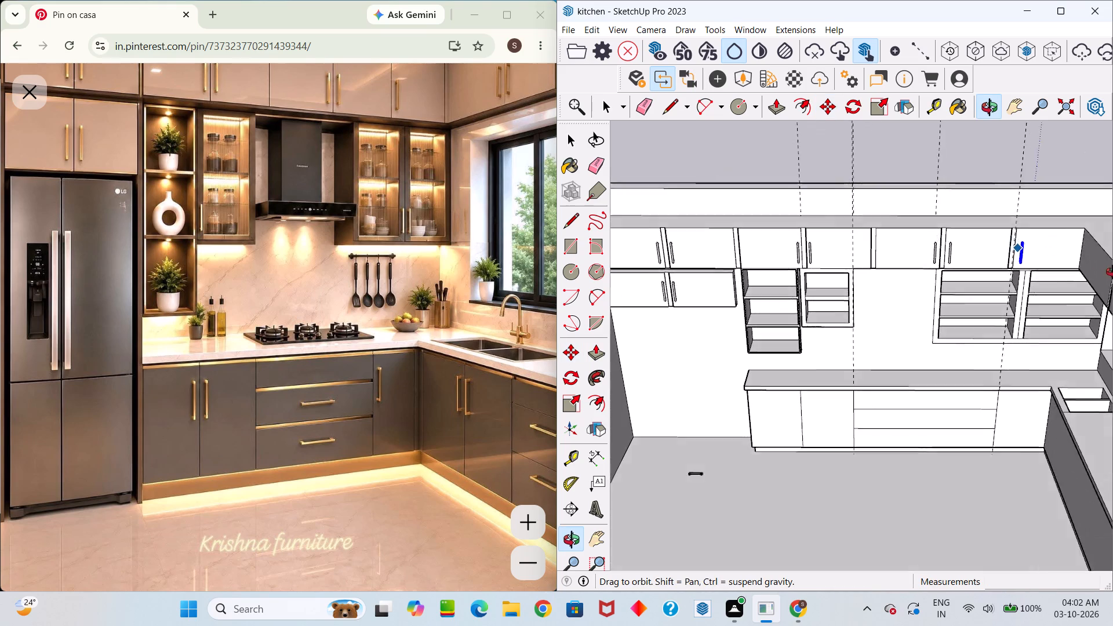
middle_drag(1112, 272, 1103, 250)
middle_drag(940, 259, 1092, 267)
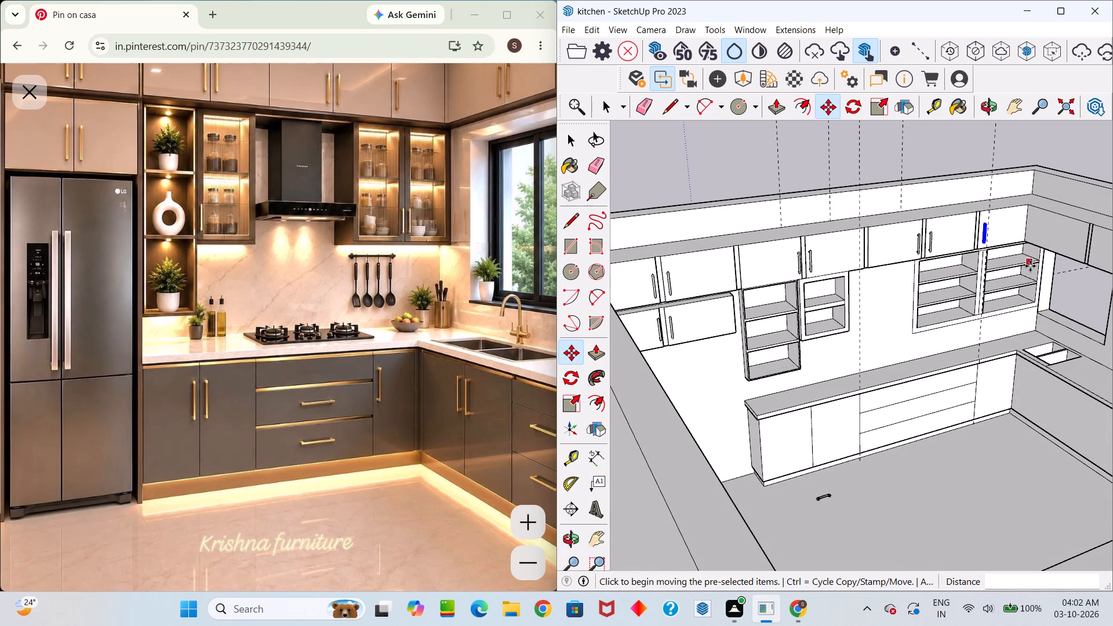
scroll(900, 292, down, 6)
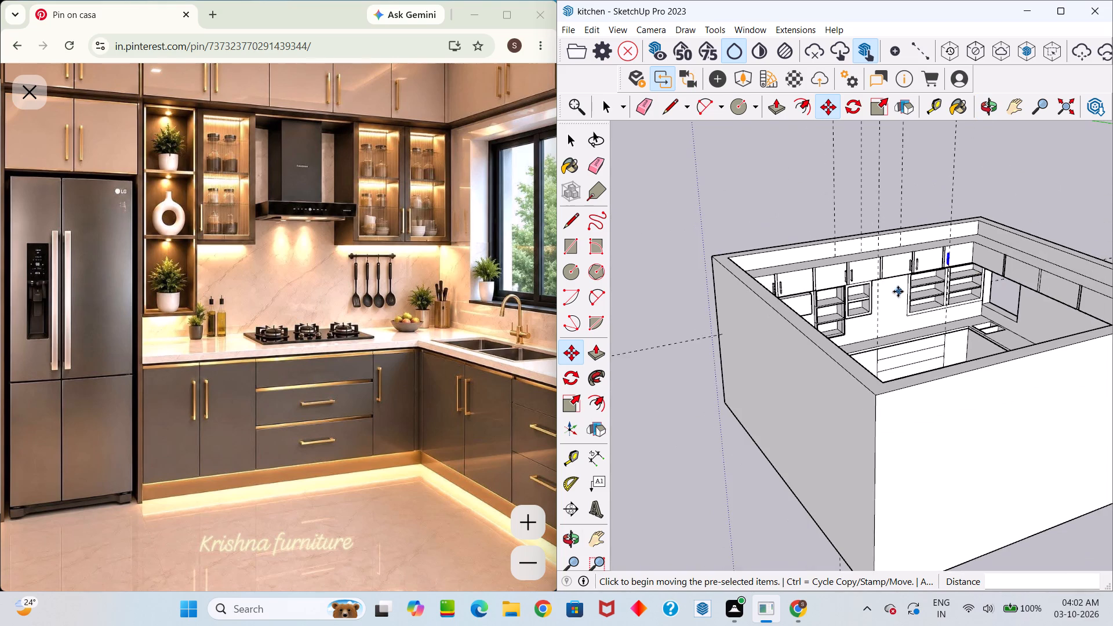
middle_drag(897, 309, 1061, 361)
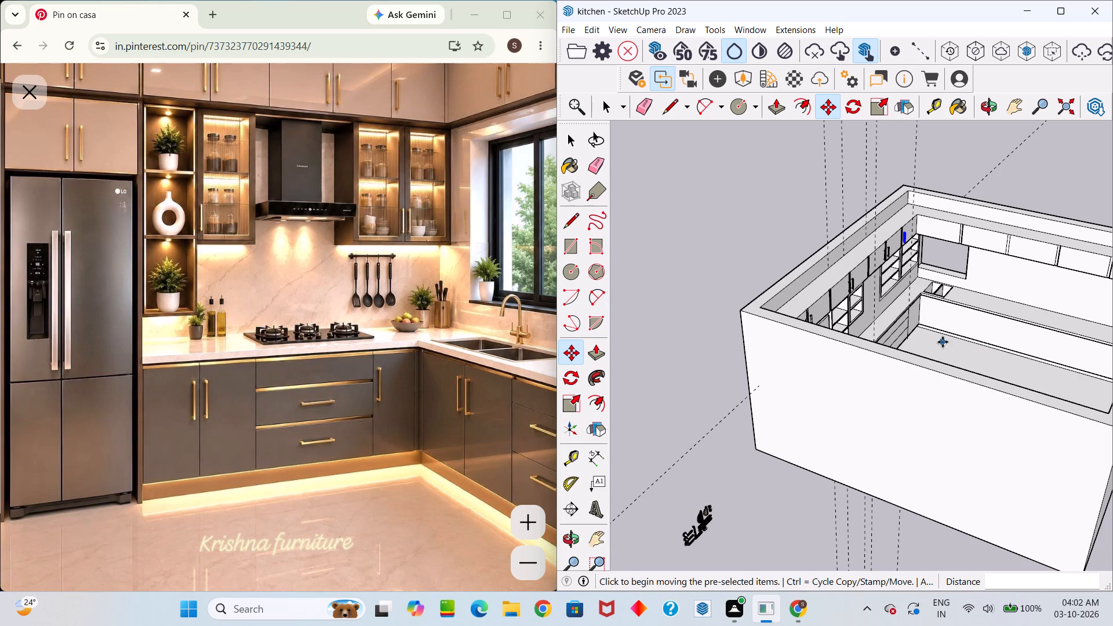
scroll(738, 122, down, 2)
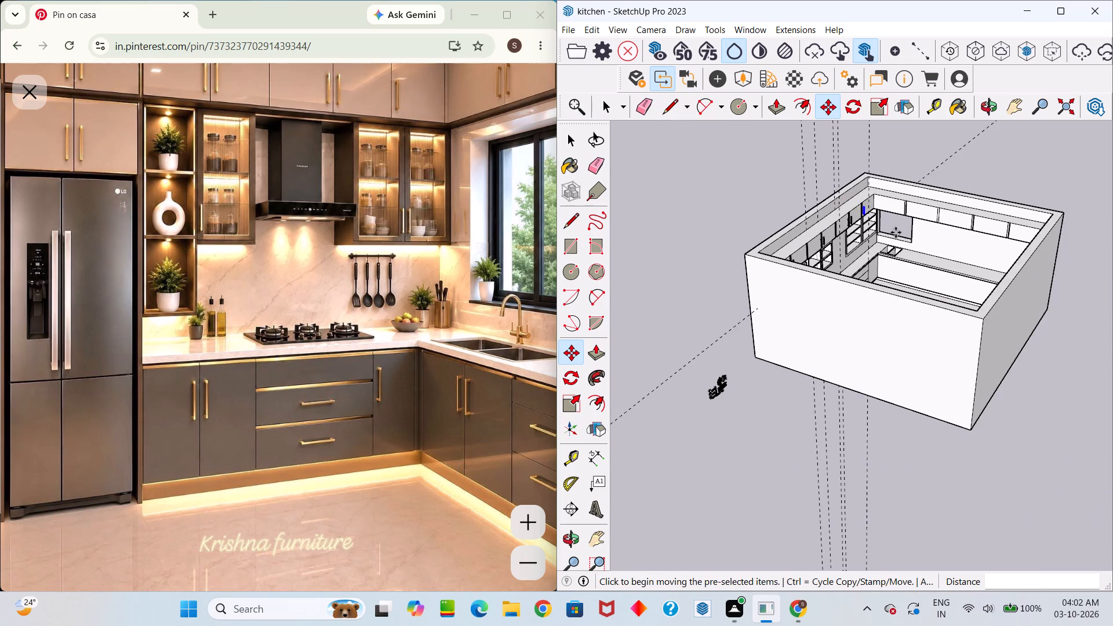
middle_drag(900, 256, 754, 341)
middle_drag(773, 332, 694, 339)
drag(773, 332, 694, 339)
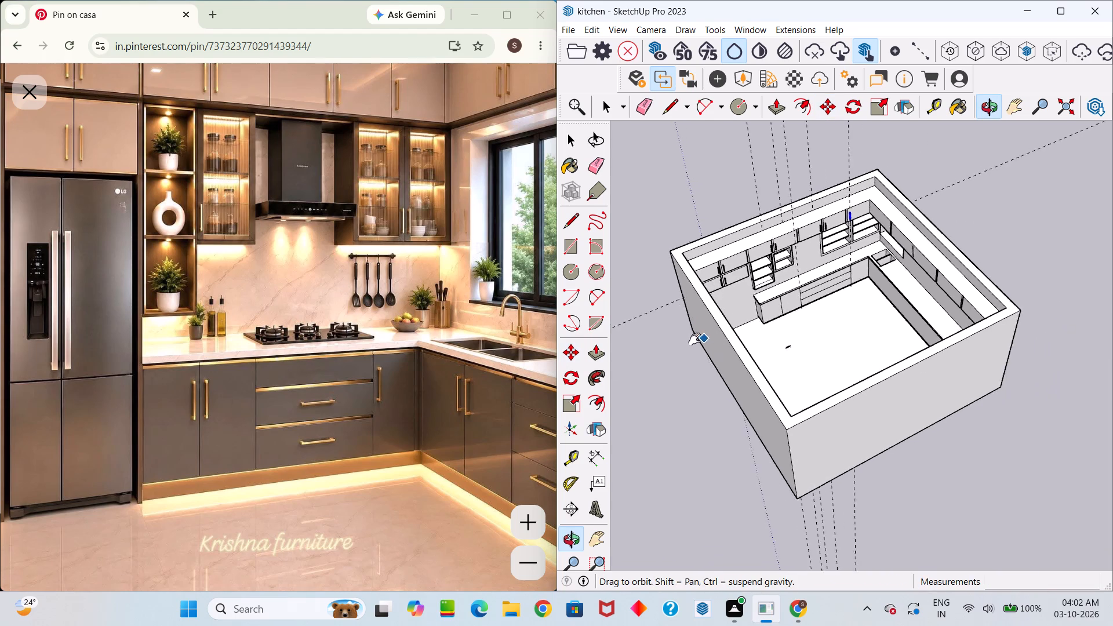
drag(694, 339, 671, 344)
middle_drag(694, 339, 671, 344)
Copy the last upper door's handle about 1' 4 11/16" toward the corner by the window wall.
scroll(878, 285, up, 5)
middle_drag(794, 297, 910, 268)
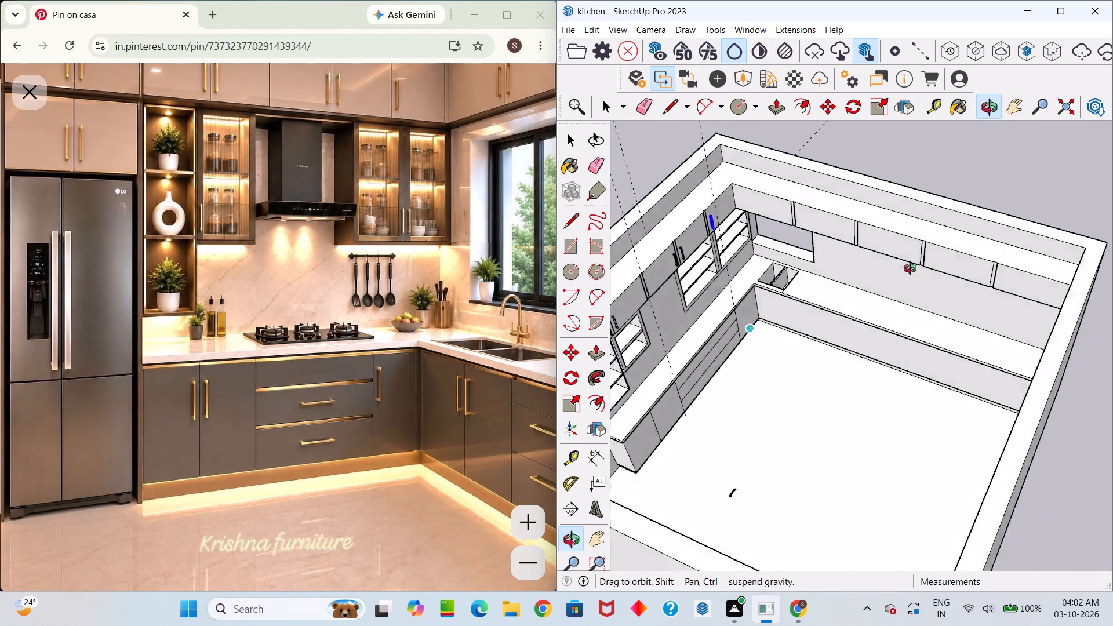
middle_drag(910, 268, 863, 243)
scroll(764, 240, up, 5)
scroll(727, 172, up, 8)
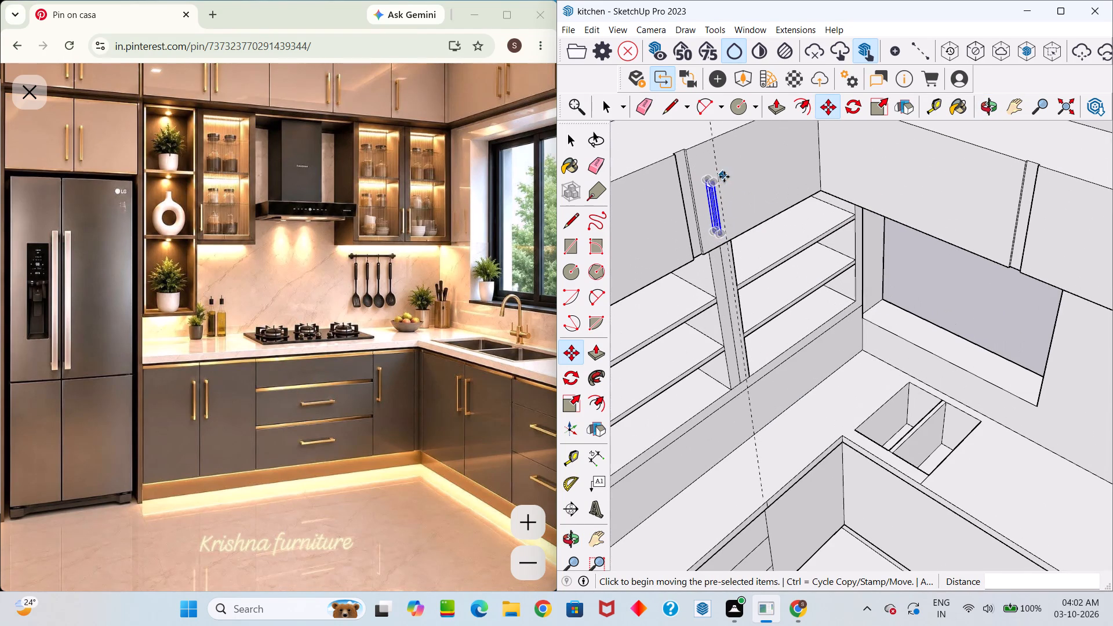
middle_drag(728, 239, 901, 193)
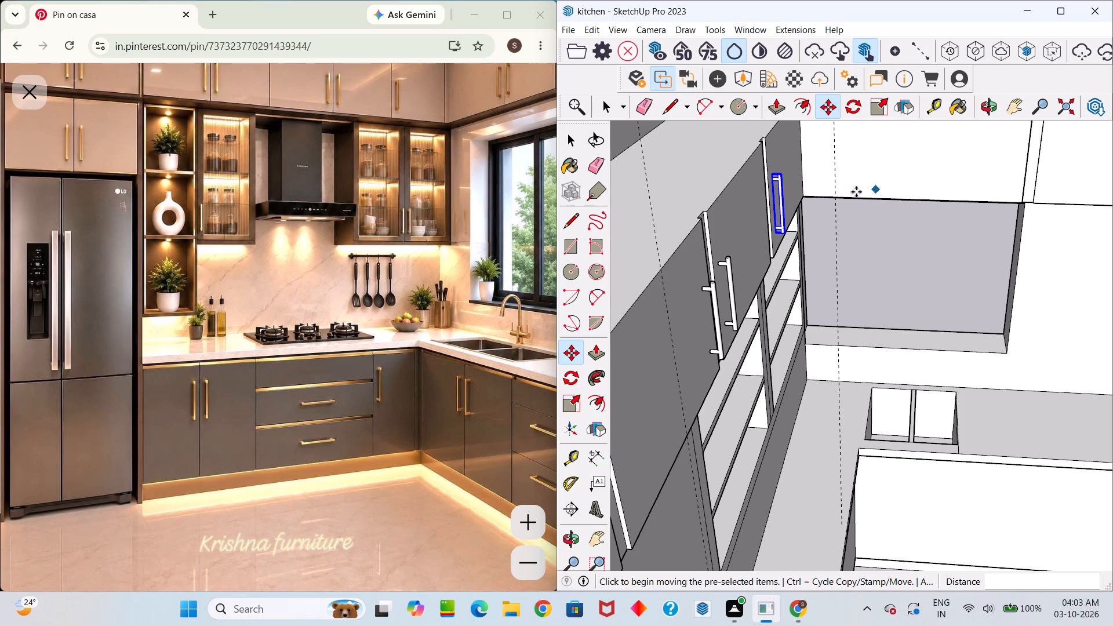
click(787, 173)
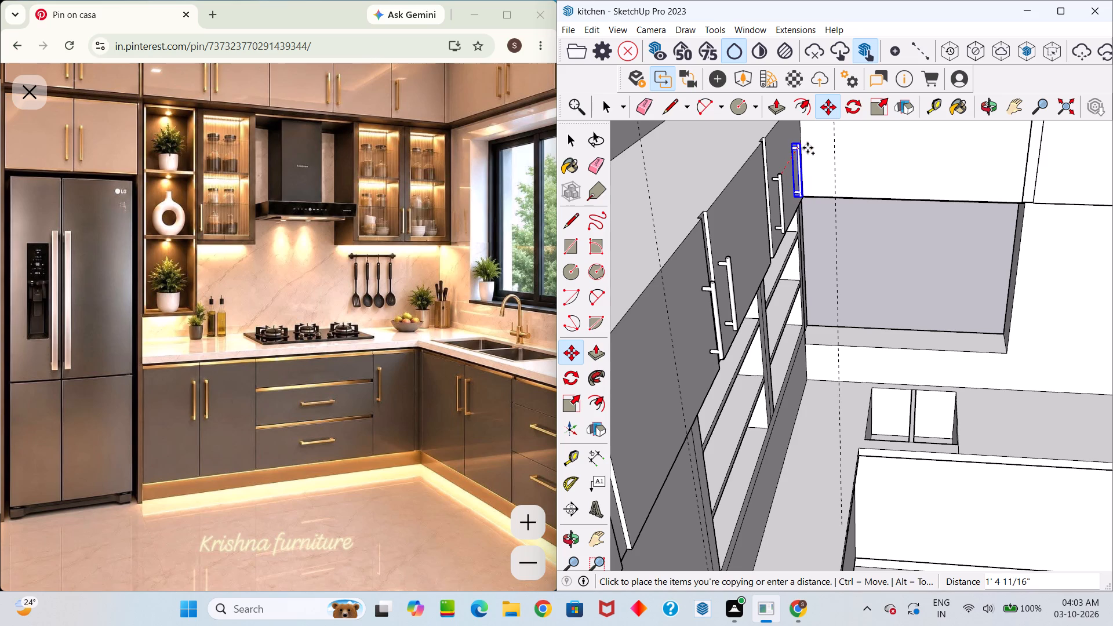
click(806, 148)
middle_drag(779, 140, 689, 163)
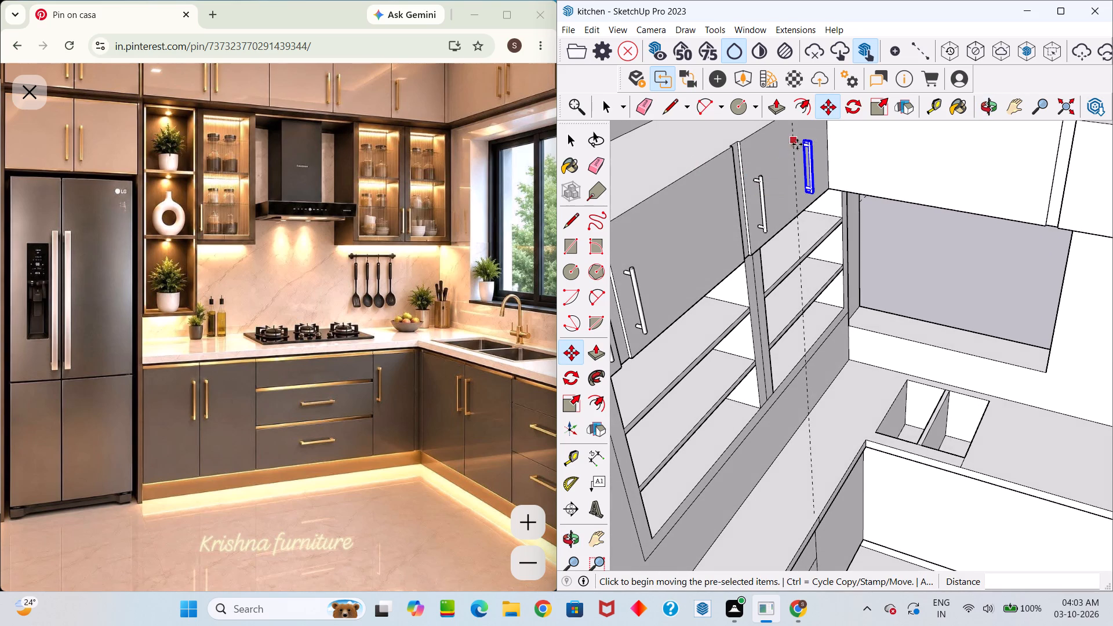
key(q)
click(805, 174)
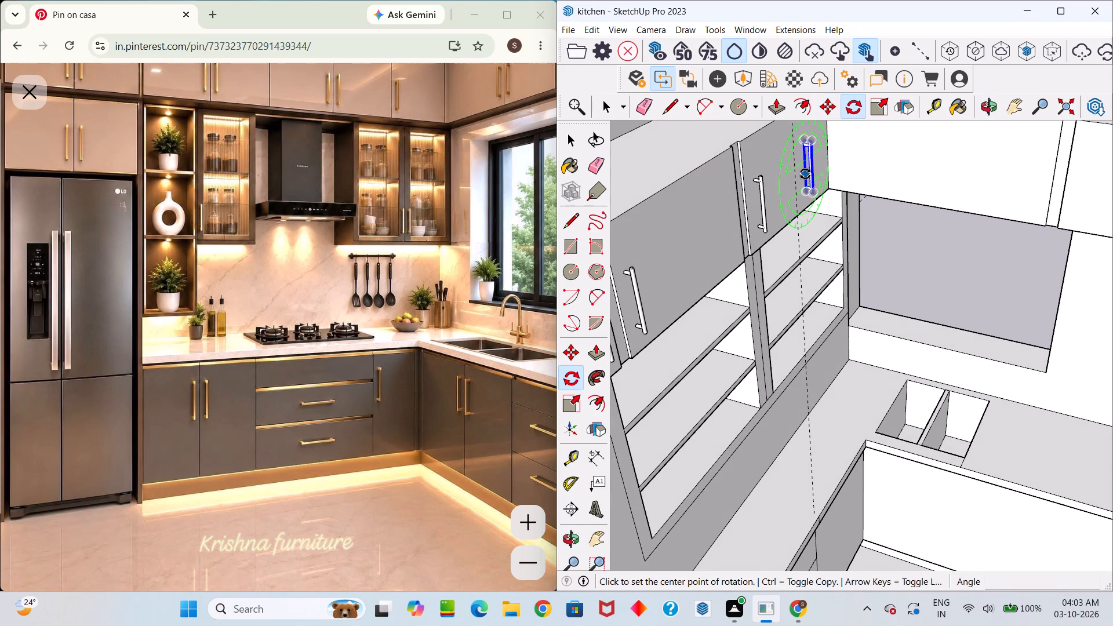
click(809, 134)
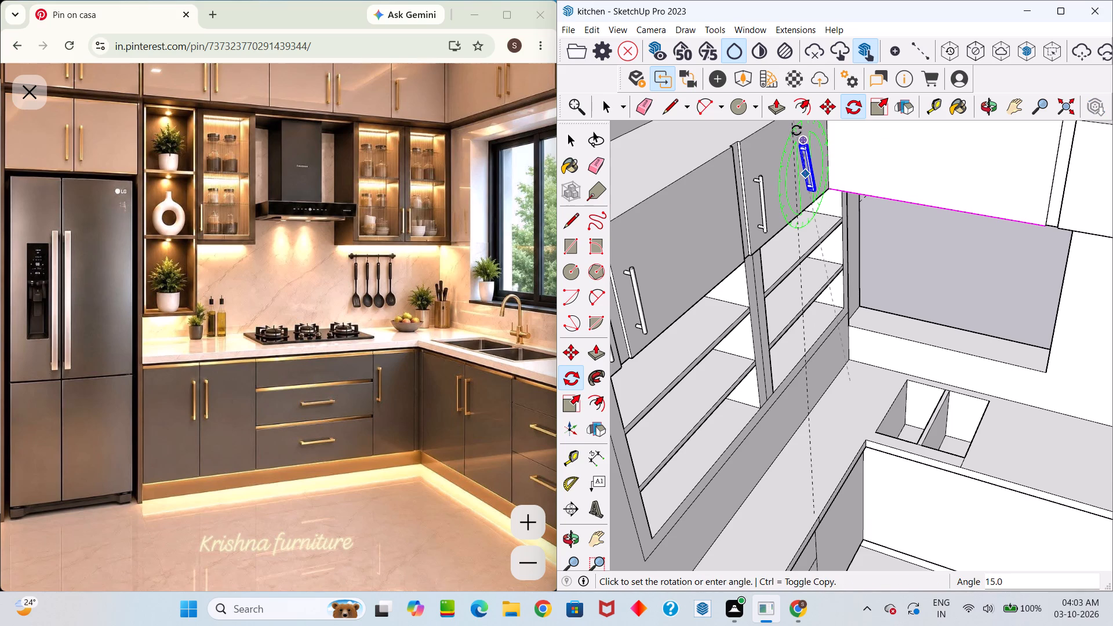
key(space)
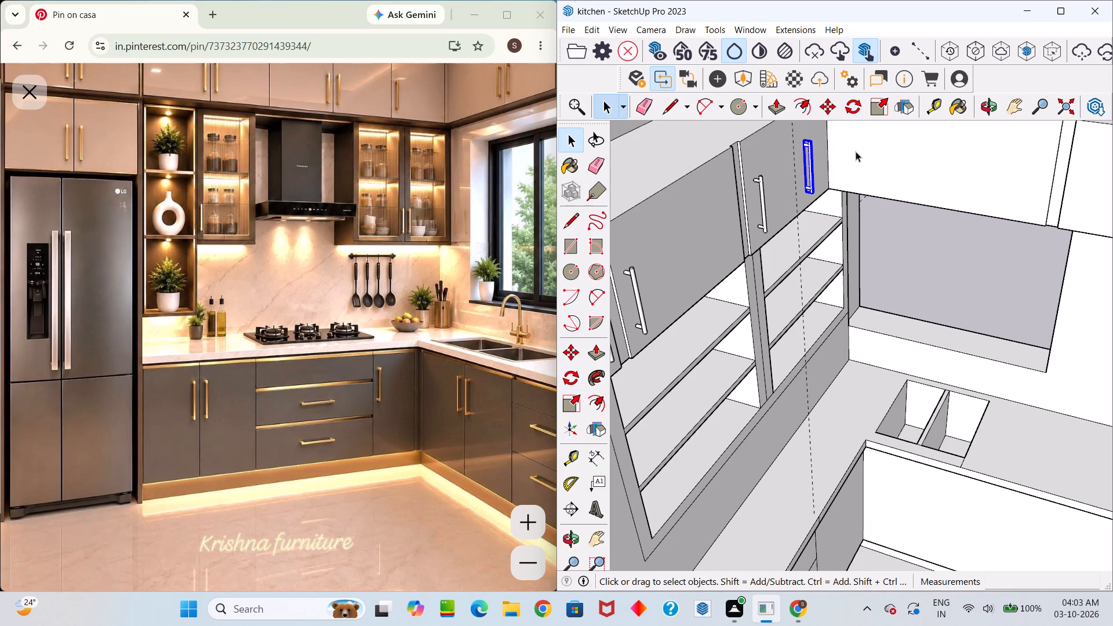
Rotate the copied handle 180° in the plane of the window wall, about a point on the overhead cabinet face.
key(q)
click(892, 168)
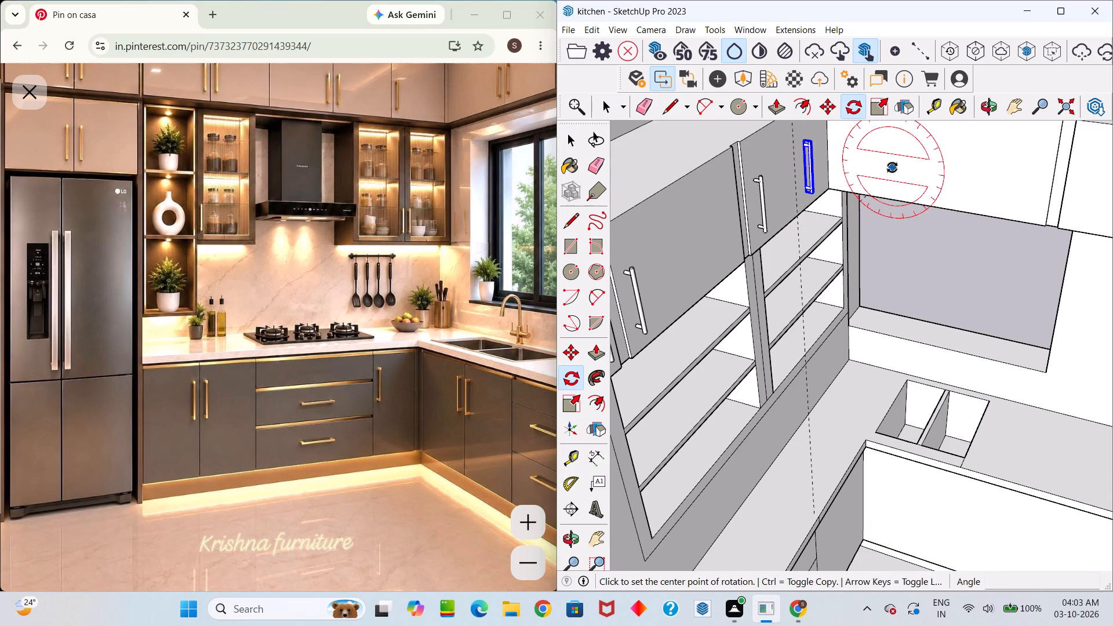
click(893, 152)
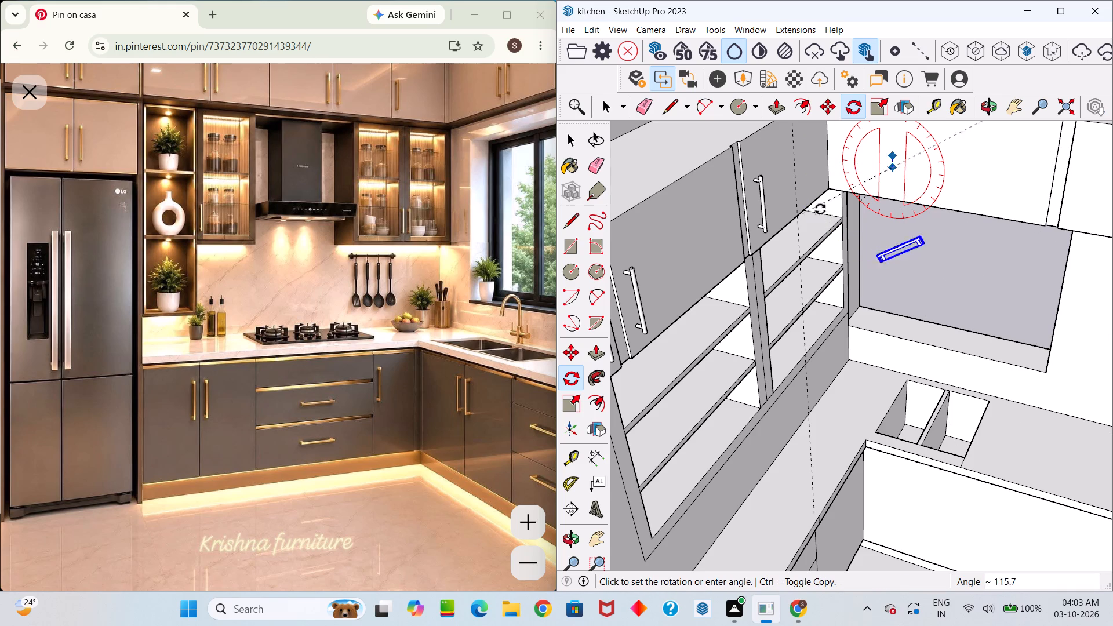
click(889, 261)
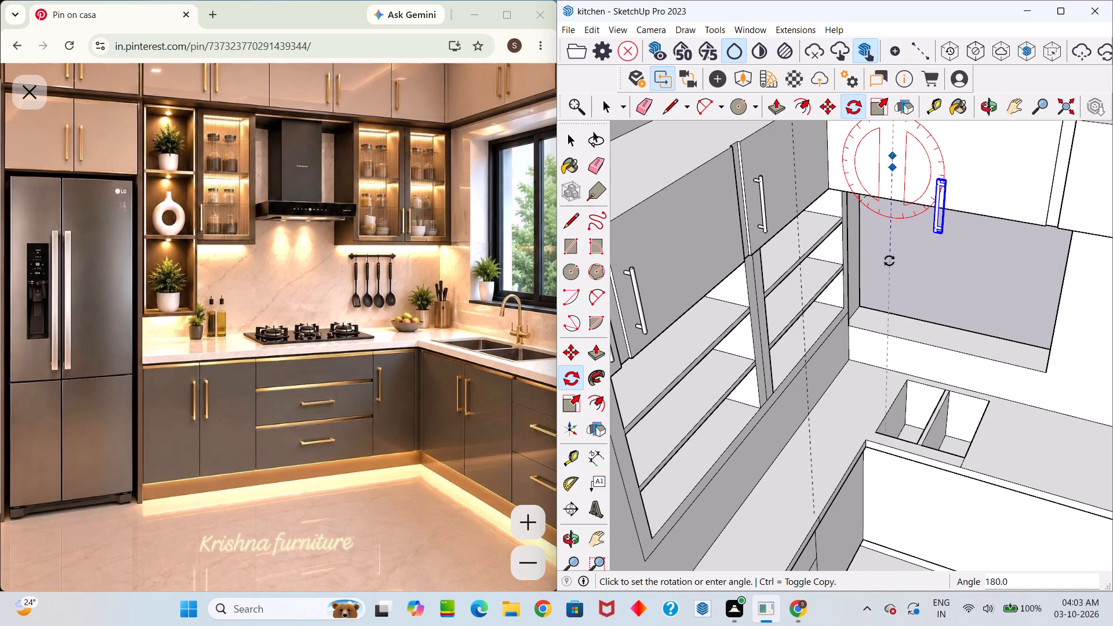
Rotate the selected handle 90° in the horizontal plane, about a point just below it.
click(938, 246)
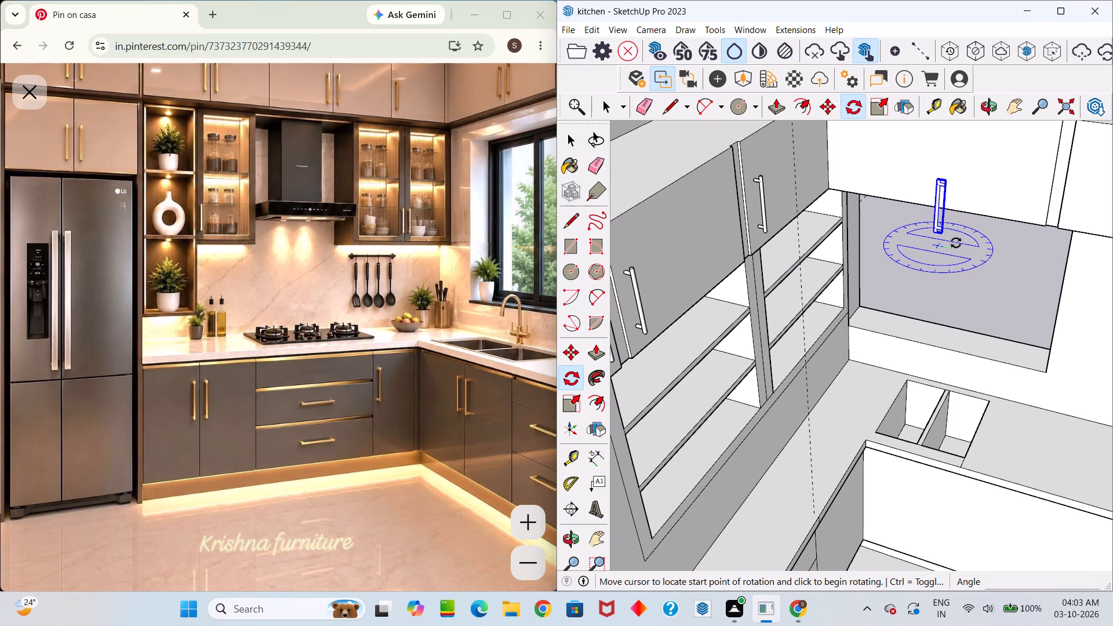
click(958, 242)
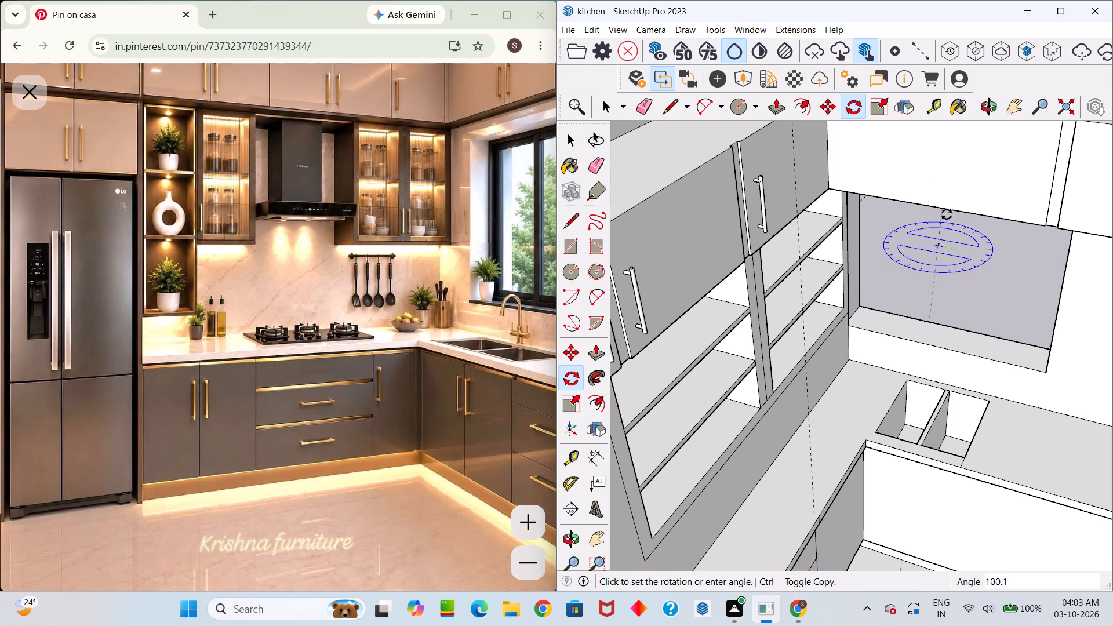
click(961, 220)
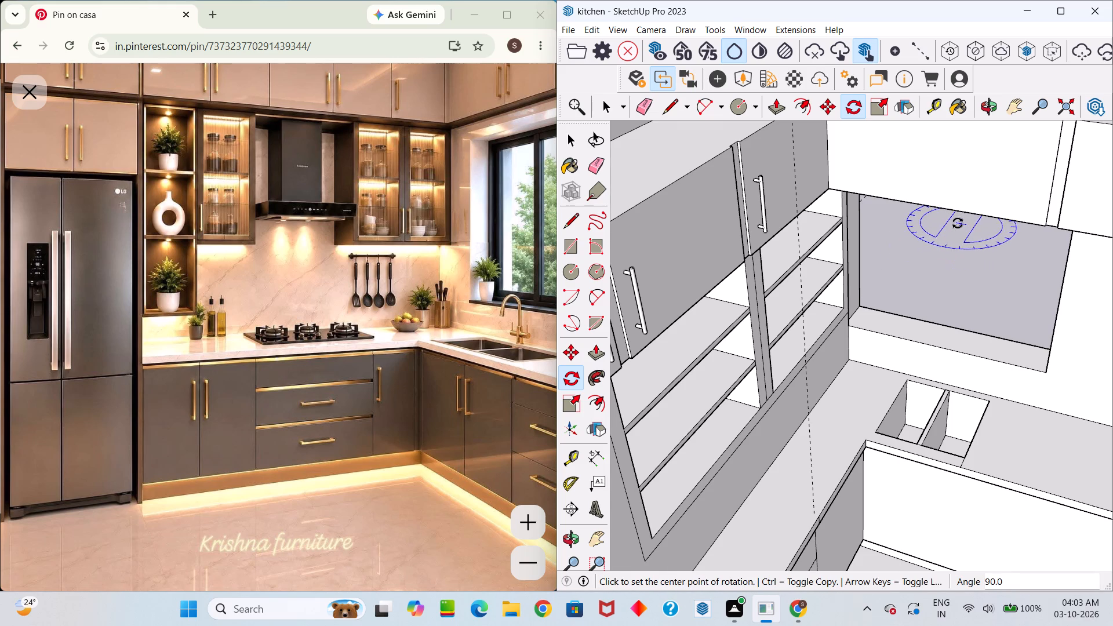
Move the turned handle about 18' 7 7/8" onto the window wall's second overhead door, beside the first divider.
middle_drag(926, 225, 436, 173)
scroll(507, 221, down, 7)
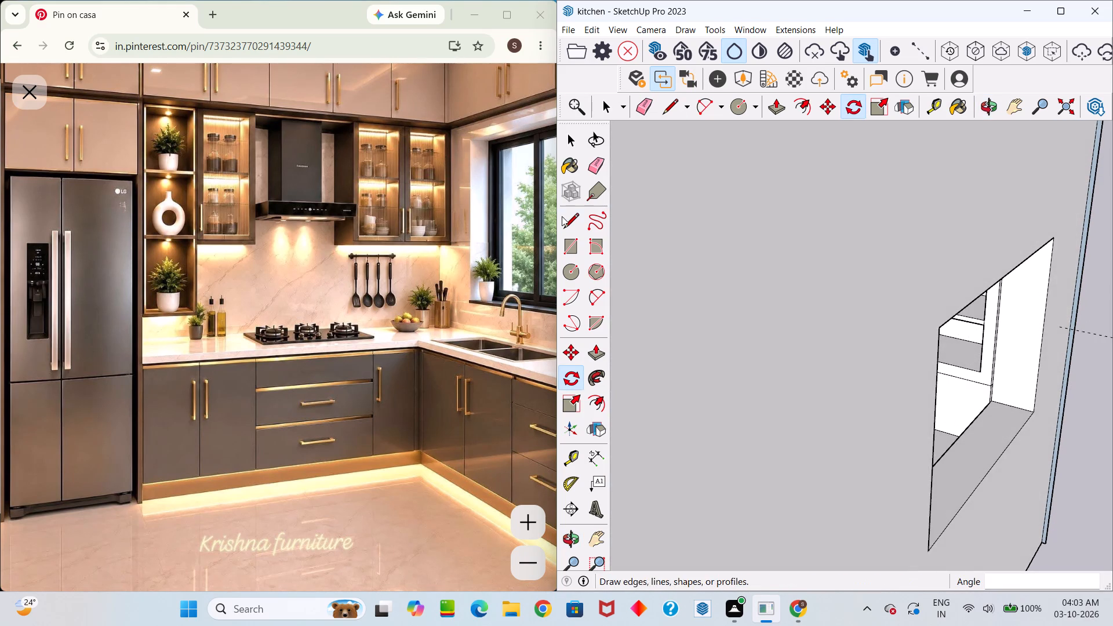
scroll(767, 194, down, 20)
scroll(767, 194, down, 8)
scroll(958, 274, up, 3)
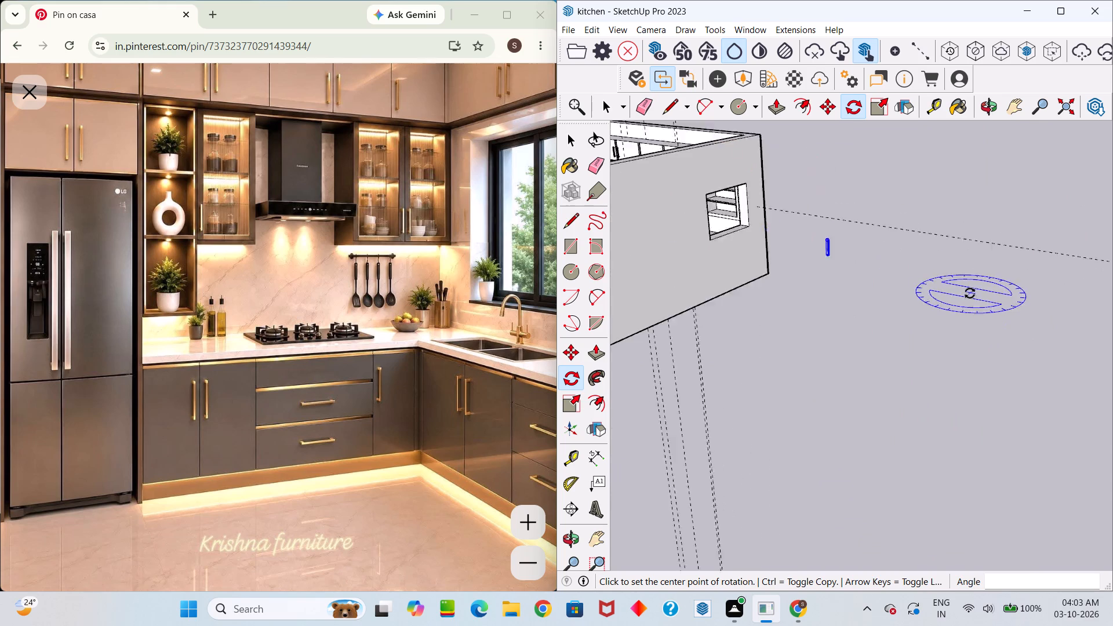
scroll(970, 293, up, 4)
middle_drag(748, 217, 886, 243)
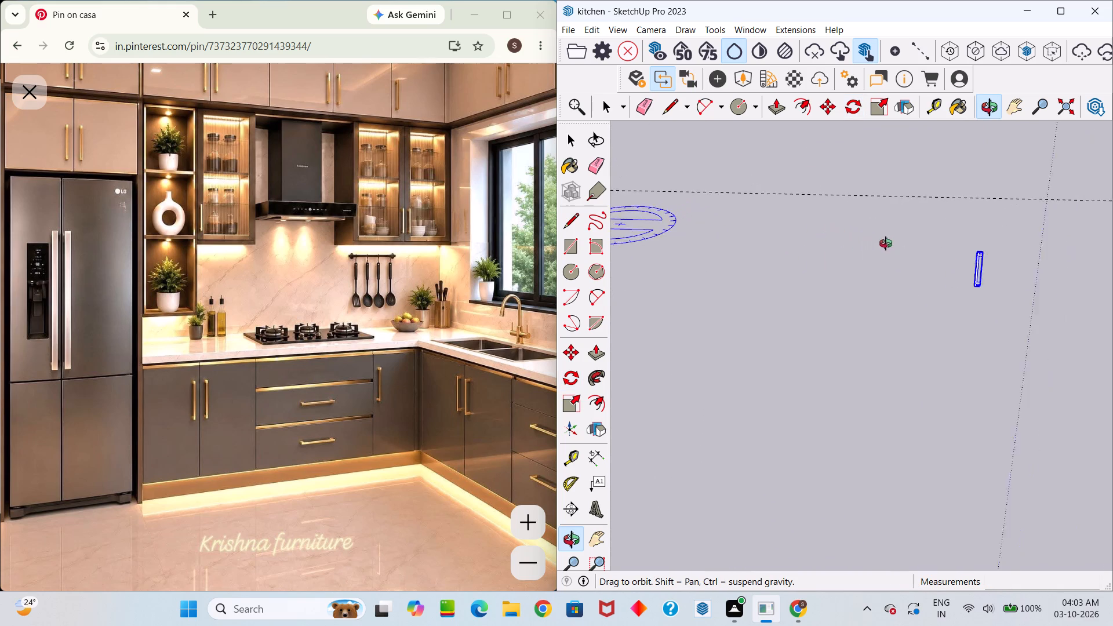
middle_drag(886, 243, 879, 232)
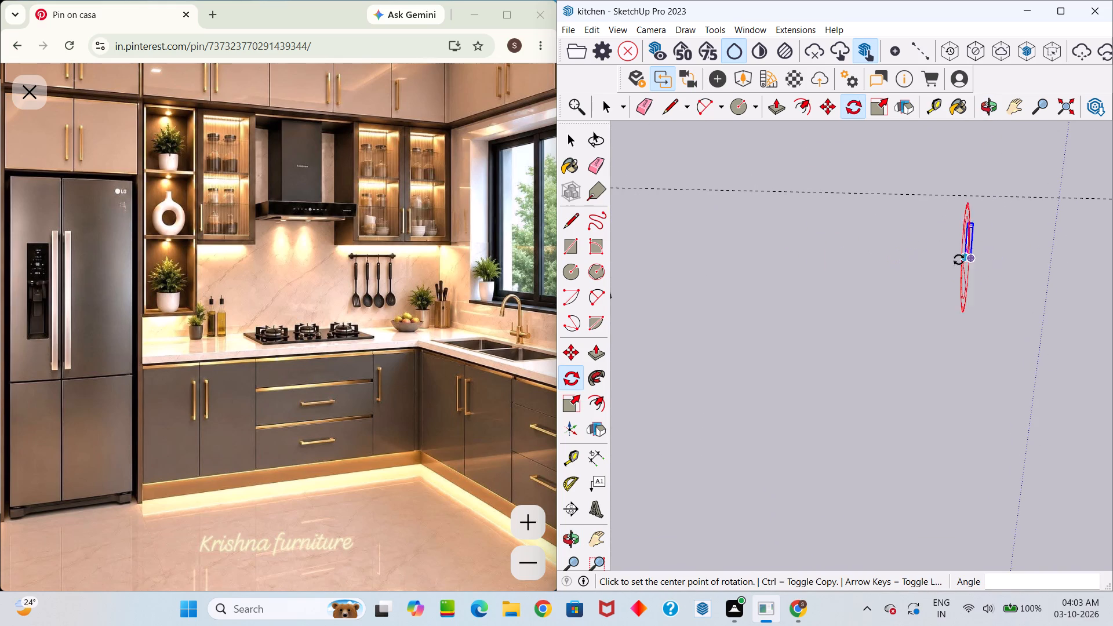
key(m)
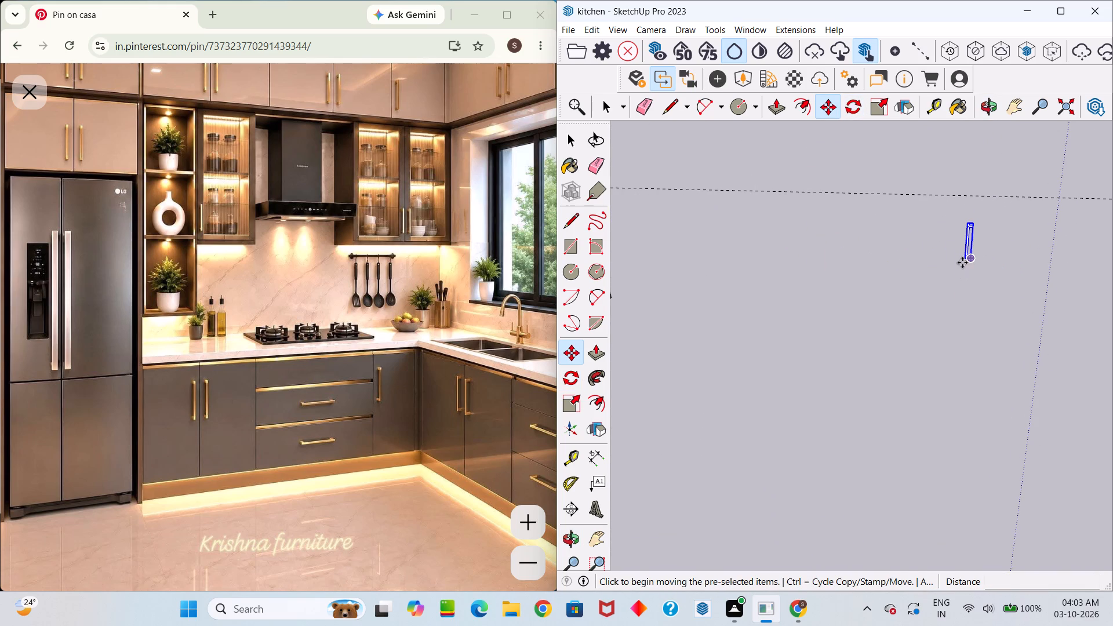
click(962, 263)
scroll(763, 202, down, 15)
scroll(640, 180, down, 1)
middle_drag(638, 180, 793, 245)
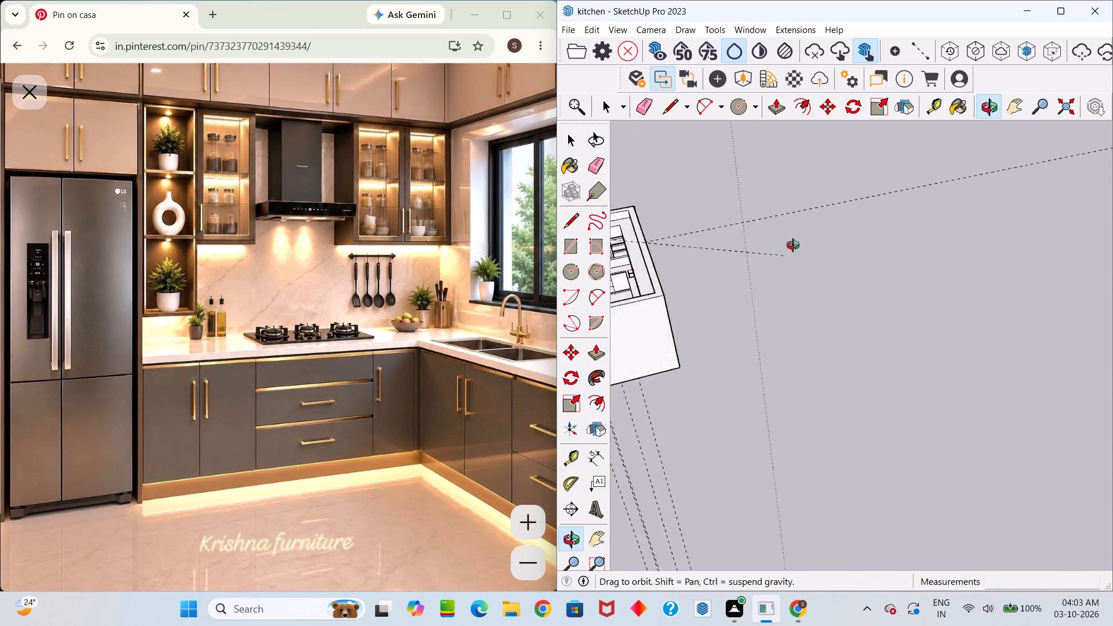
middle_drag(793, 245, 1050, 183)
scroll(771, 276, up, 7)
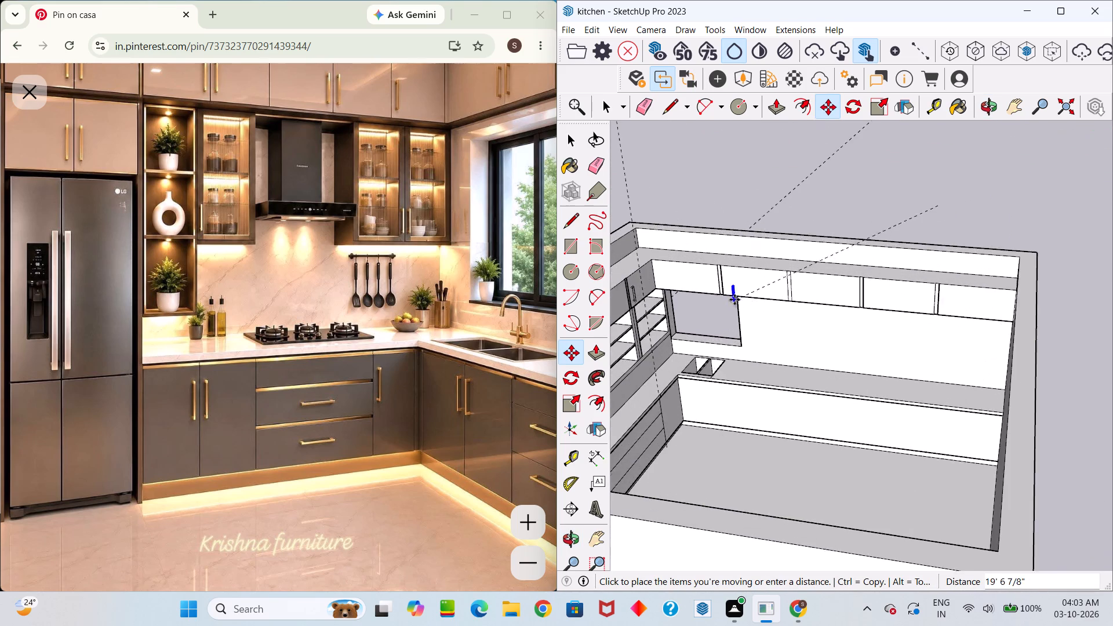
scroll(733, 297, up, 11)
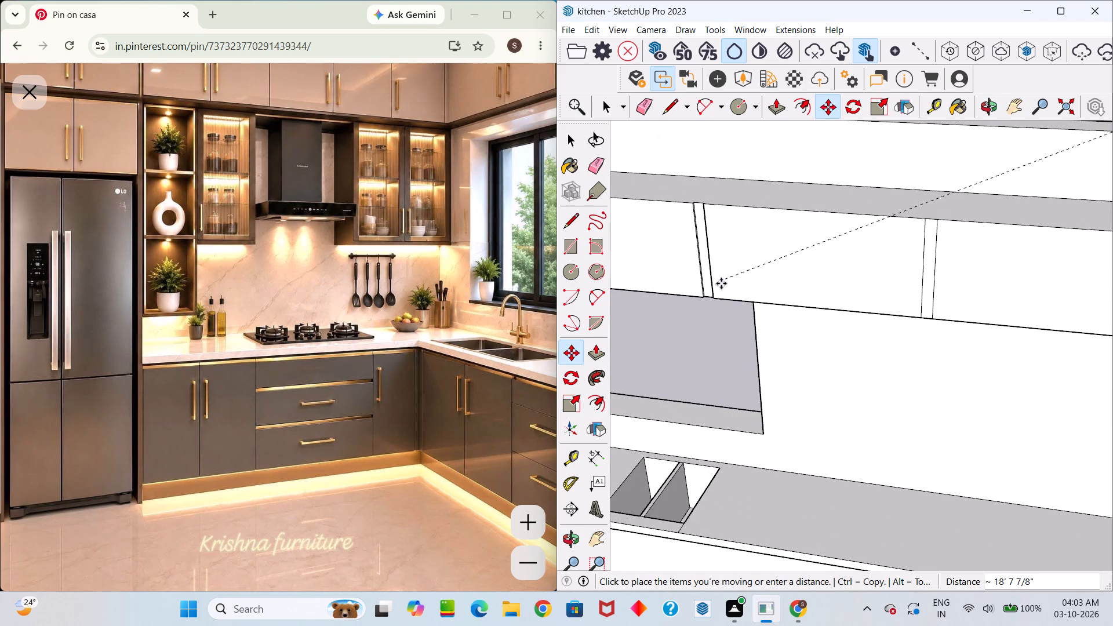
click(719, 285)
Copy the handle about 4 7/8" along the green axis, across the divider onto the first overhead door above the window.
middle_drag(734, 289, 807, 276)
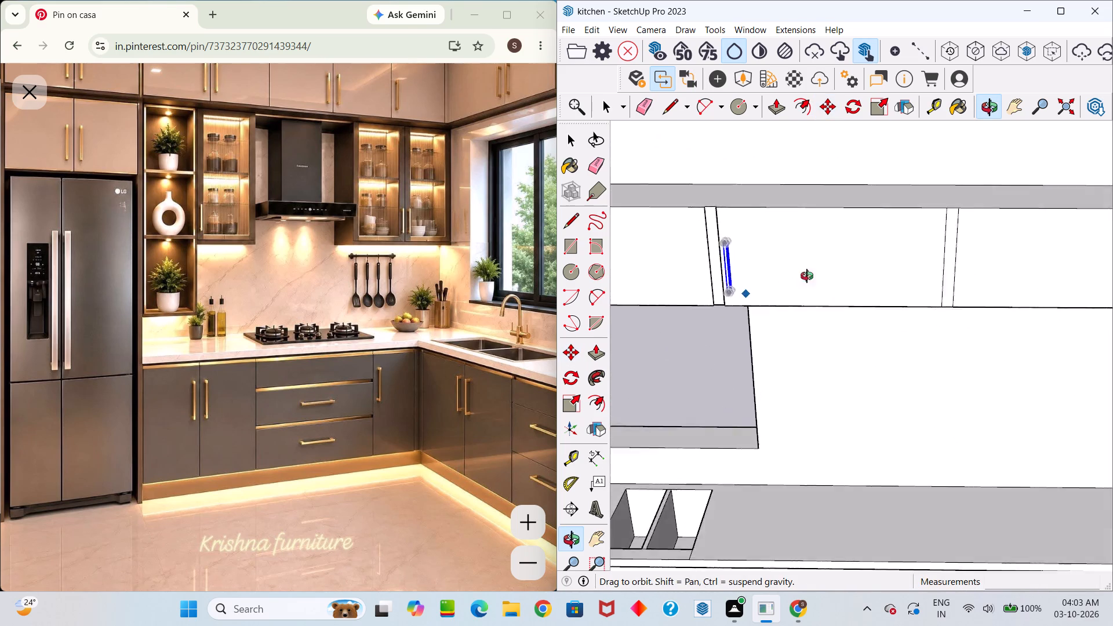
middle_drag(807, 276, 876, 266)
middle_drag(762, 271, 755, 228)
scroll(761, 267, up, 1)
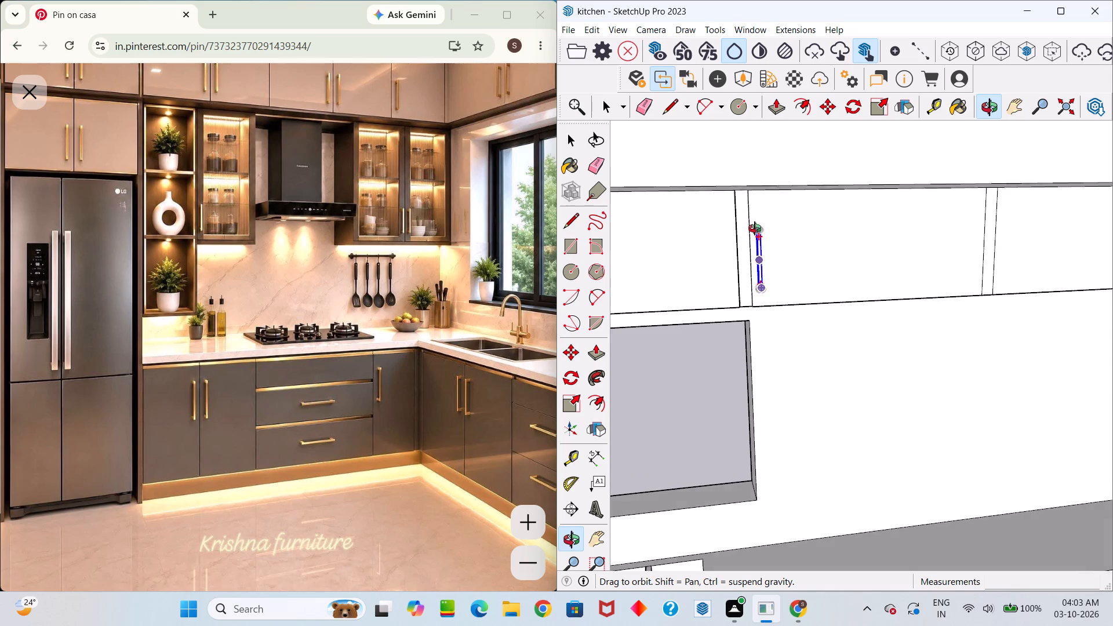
middle_drag(755, 228, 745, 244)
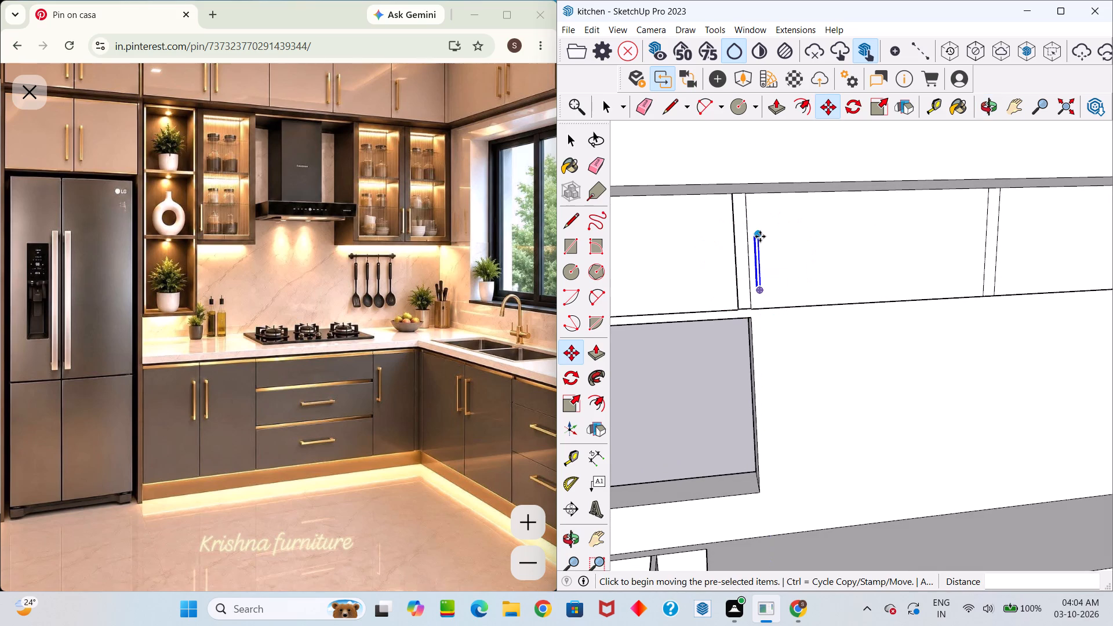
click(757, 236)
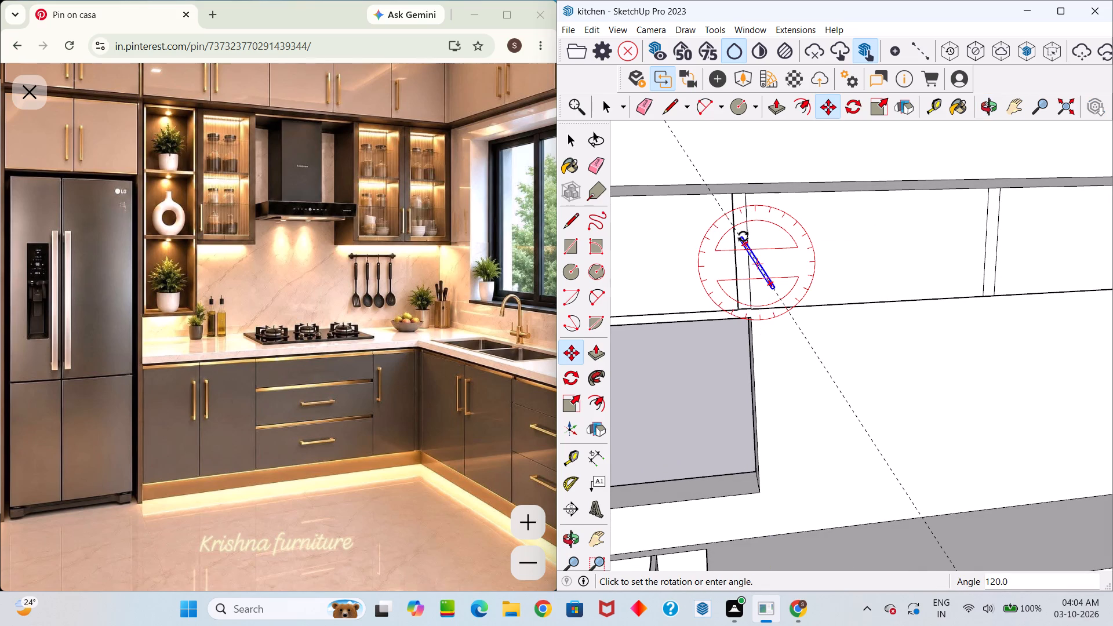
key(space)
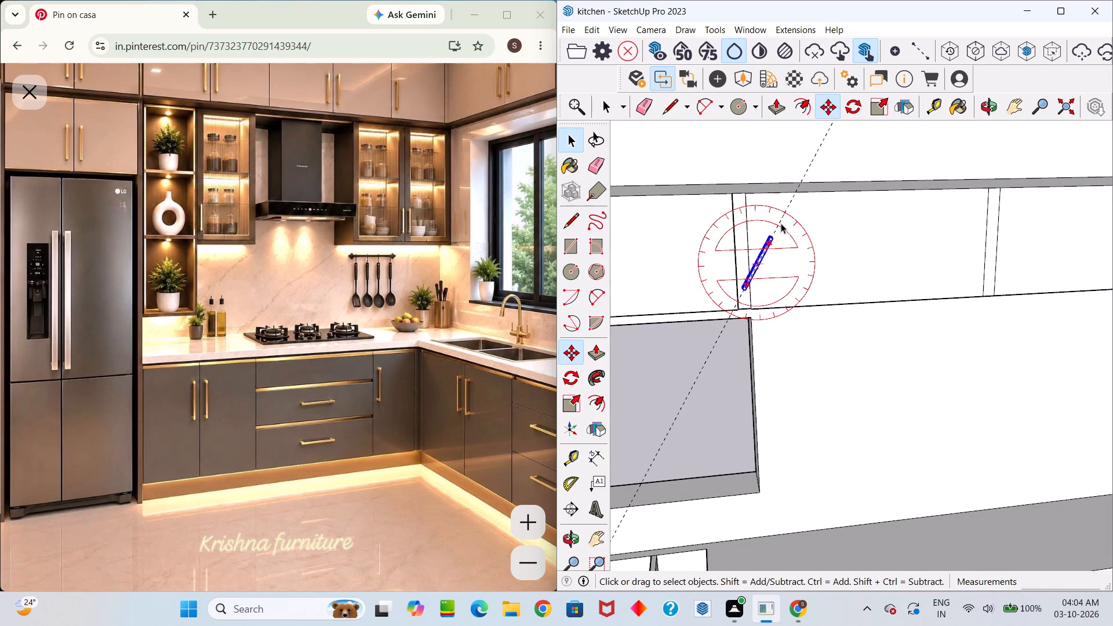
key(m)
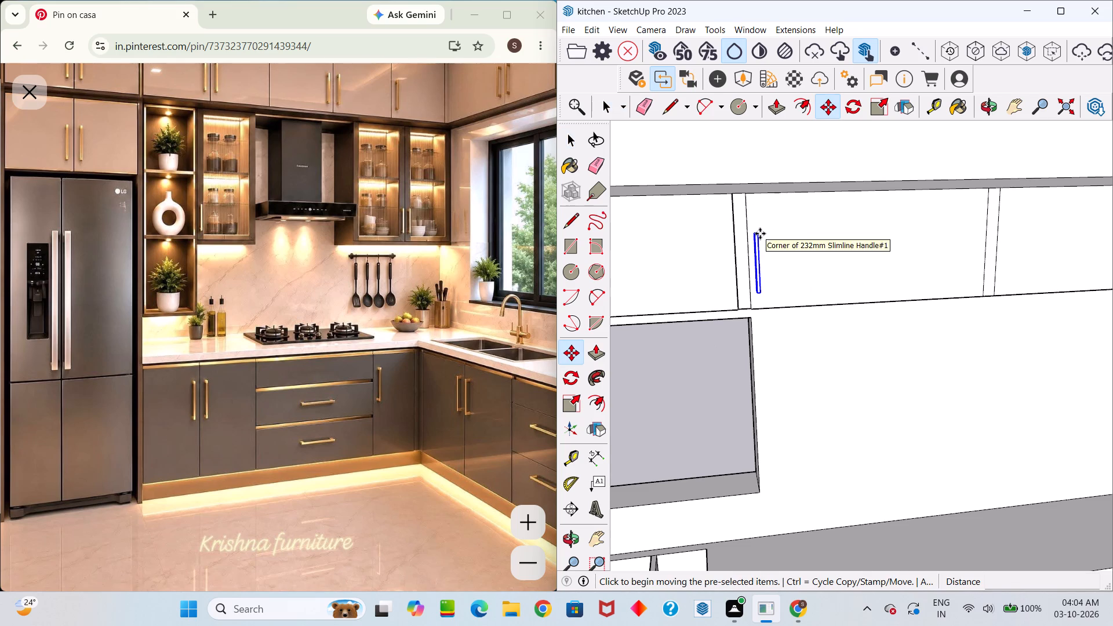
click(754, 231)
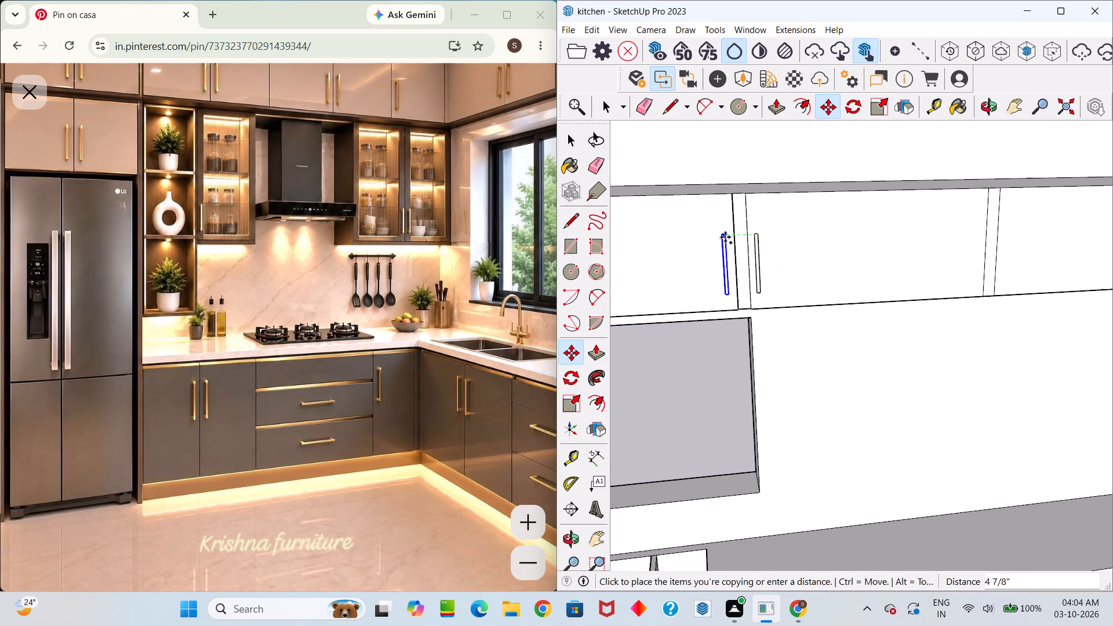
click(725, 237)
Copy the first door's handle about 3' 5" along the green axis to the second overhead door's far edge.
scroll(745, 231, down, 4)
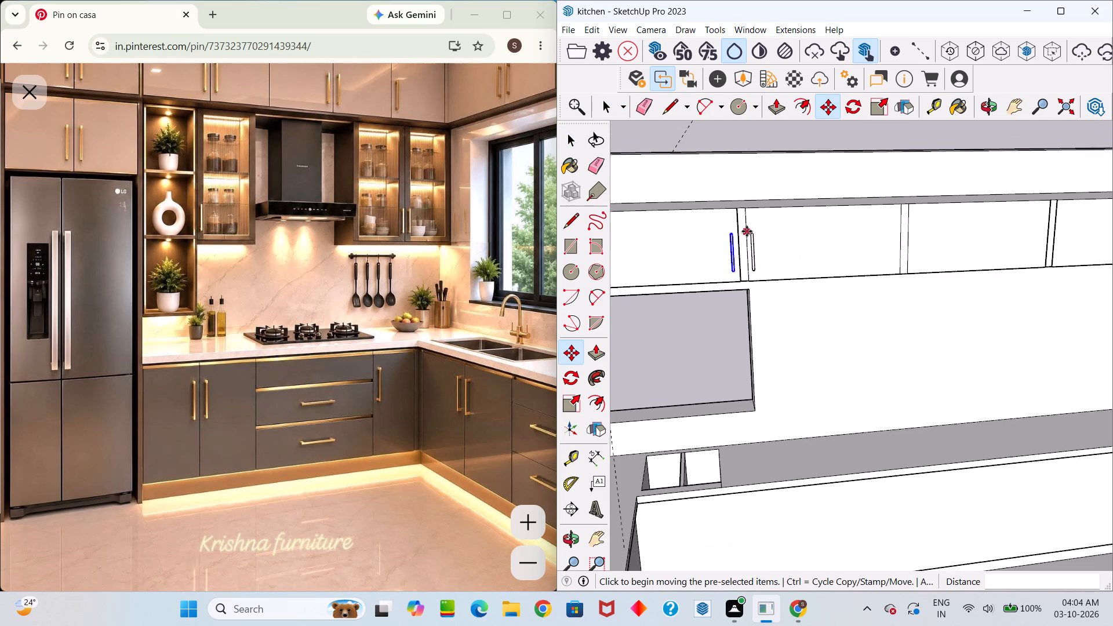
scroll(747, 231, down, 4)
middle_drag(750, 237, 739, 233)
scroll(748, 231, up, 2)
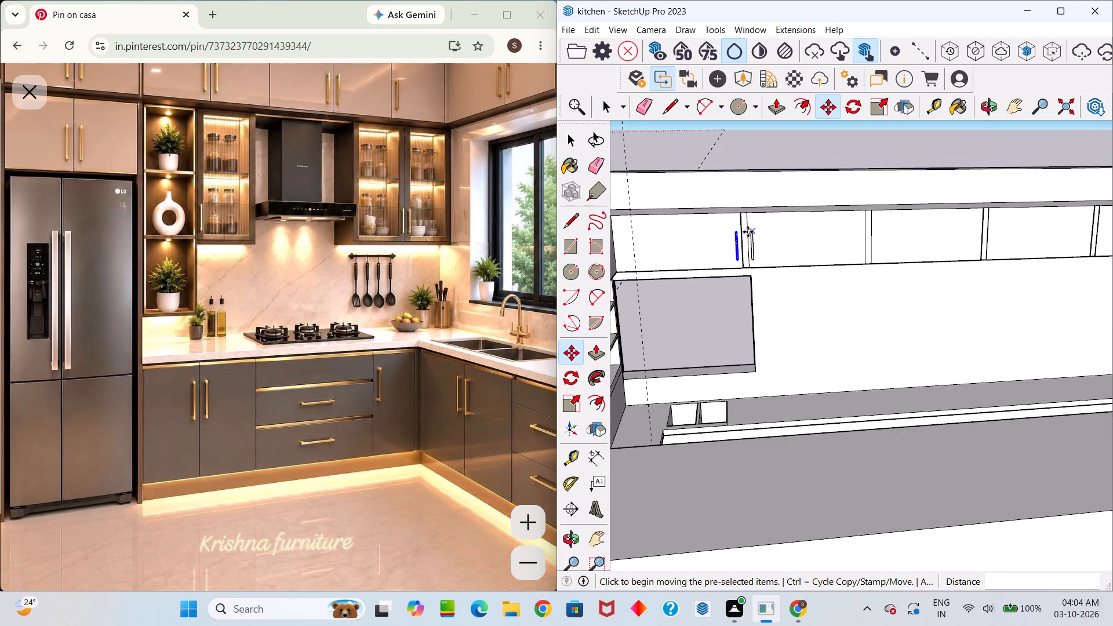
scroll(748, 232, up, 2)
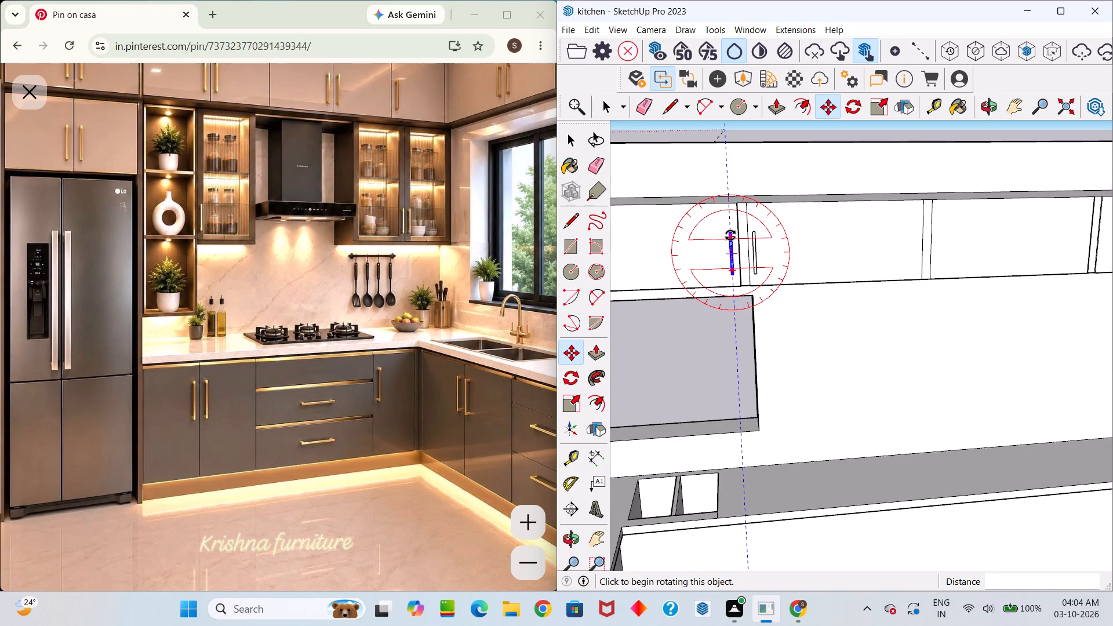
scroll(730, 235, up, 4)
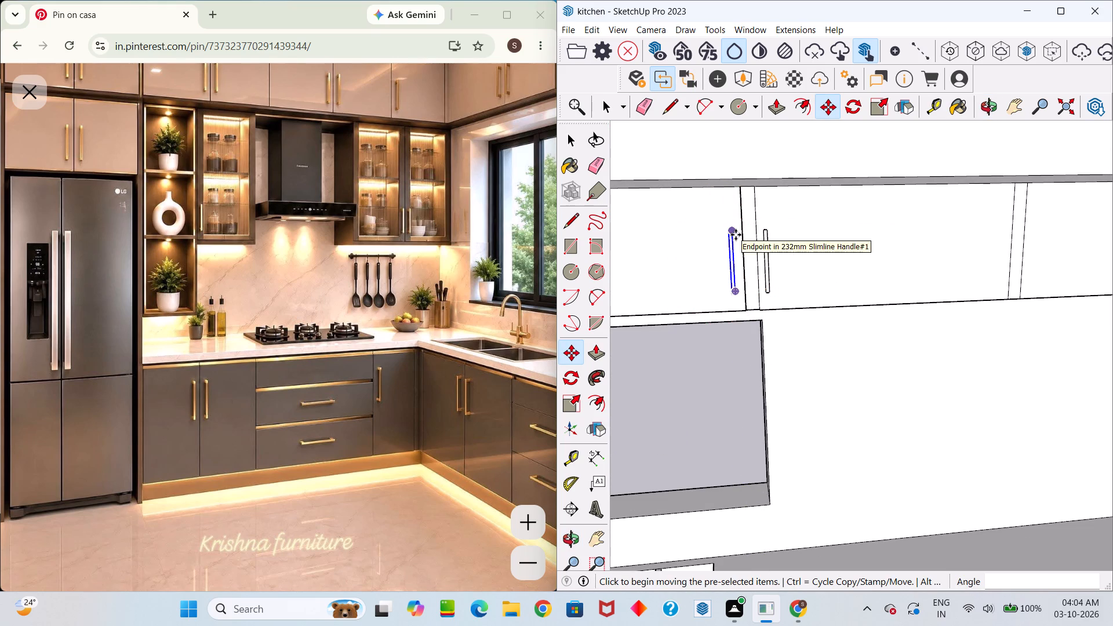
click(734, 232)
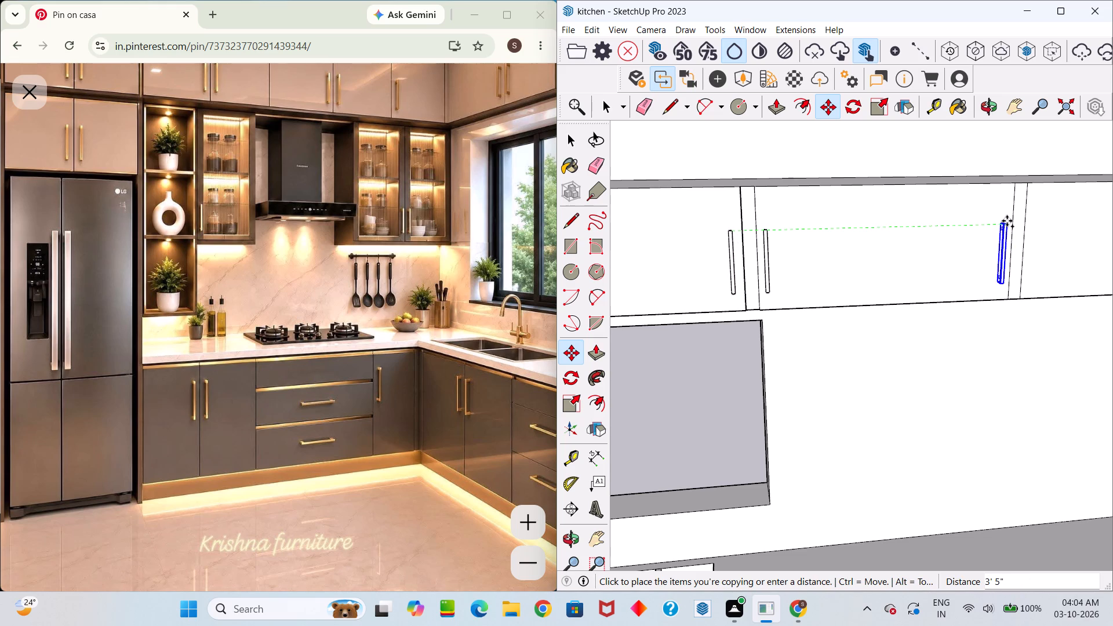
click(1007, 221)
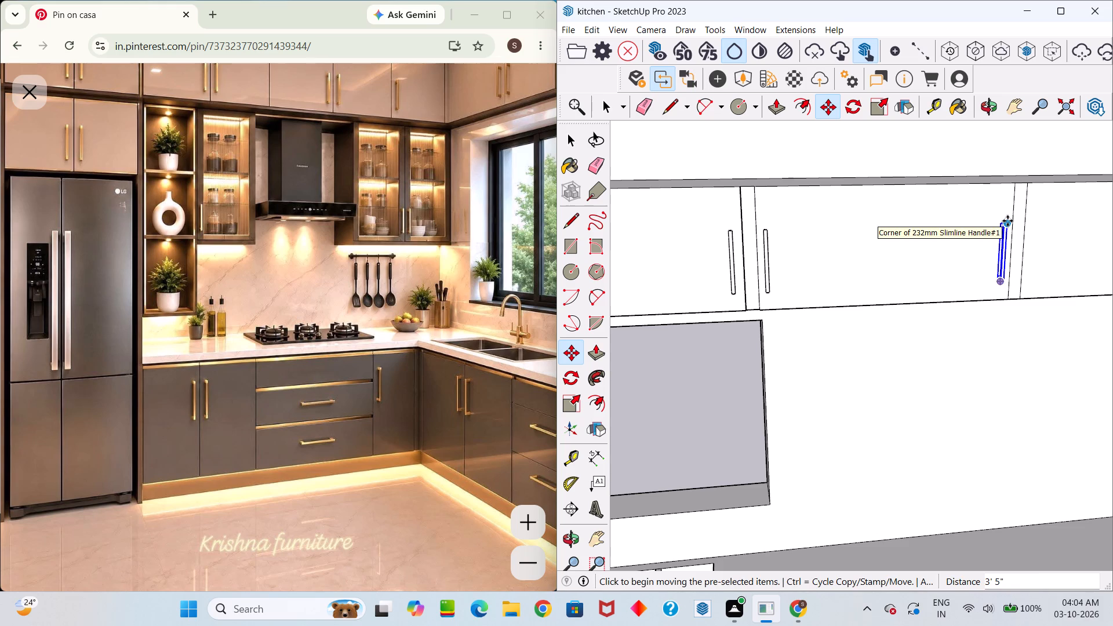
Copy that handle about 5 1/2" along the green axis, across the second divider onto the third overhead door.
click(1007, 221)
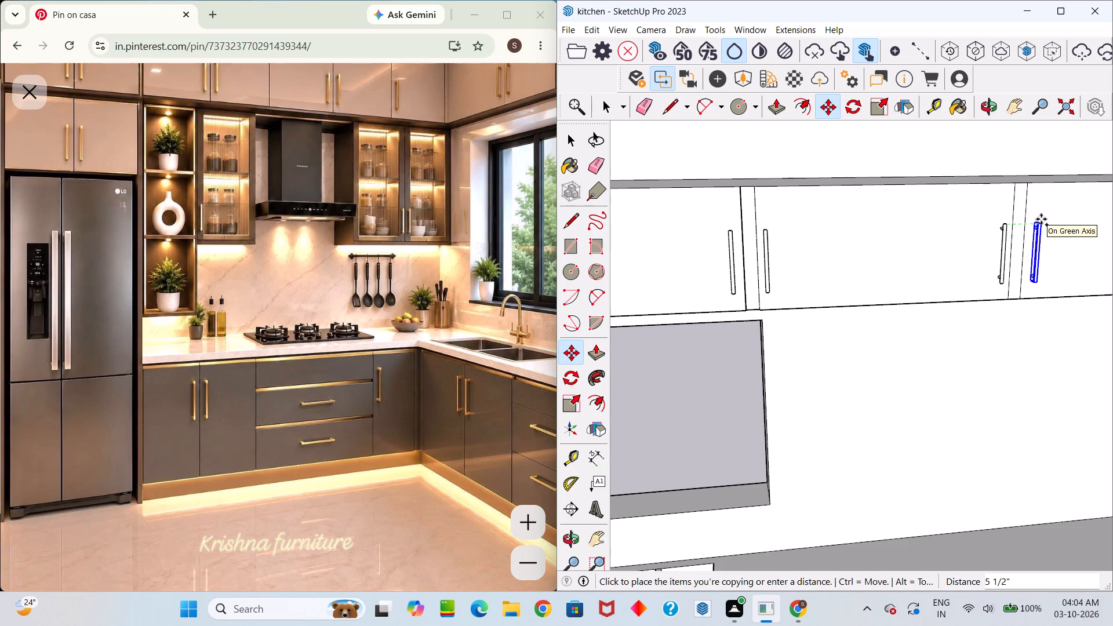
click(1041, 220)
Copy the third overhead door's handle about 6' 10 3/4" along the green axis onto the fifth door, just past the fourth divider.
click(1041, 220)
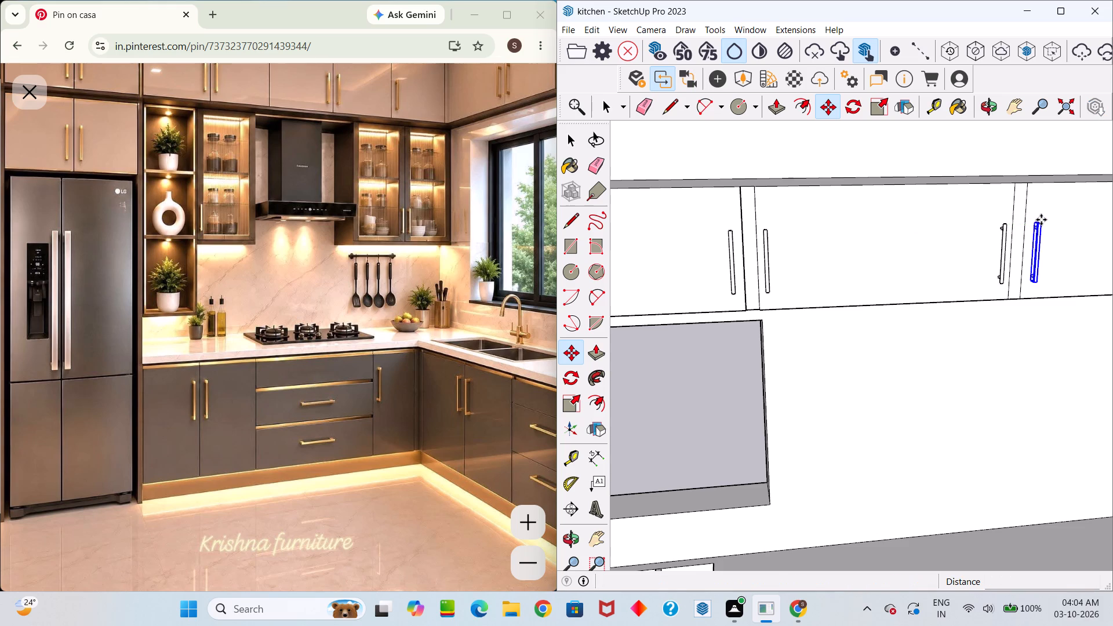
scroll(1036, 226, down, 10)
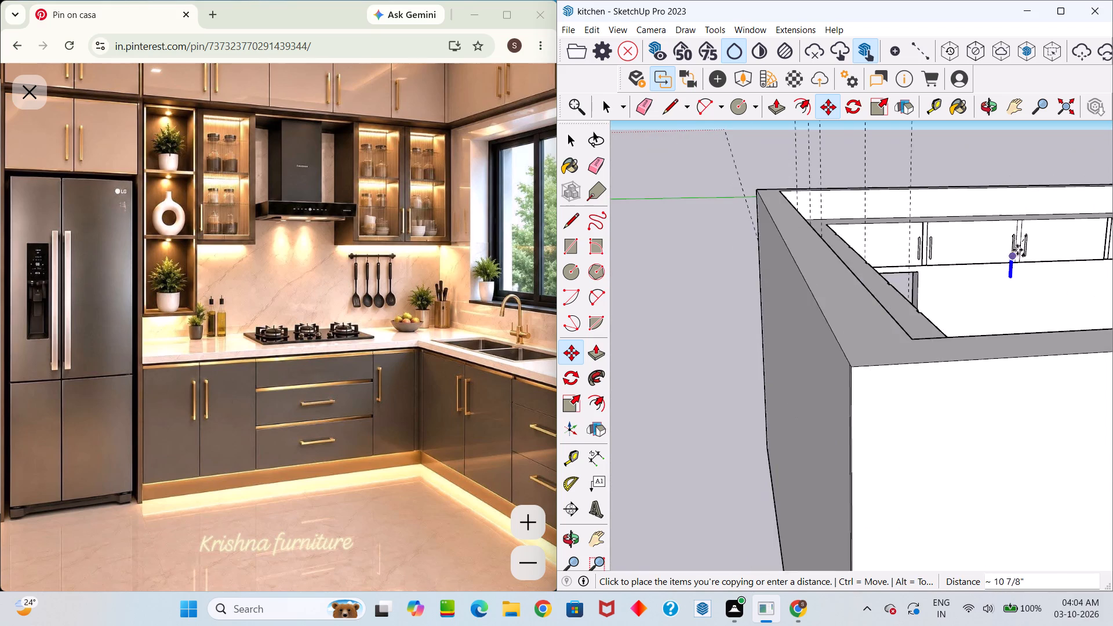
scroll(1017, 250, down, 5)
middle_drag(1082, 240, 1027, 257)
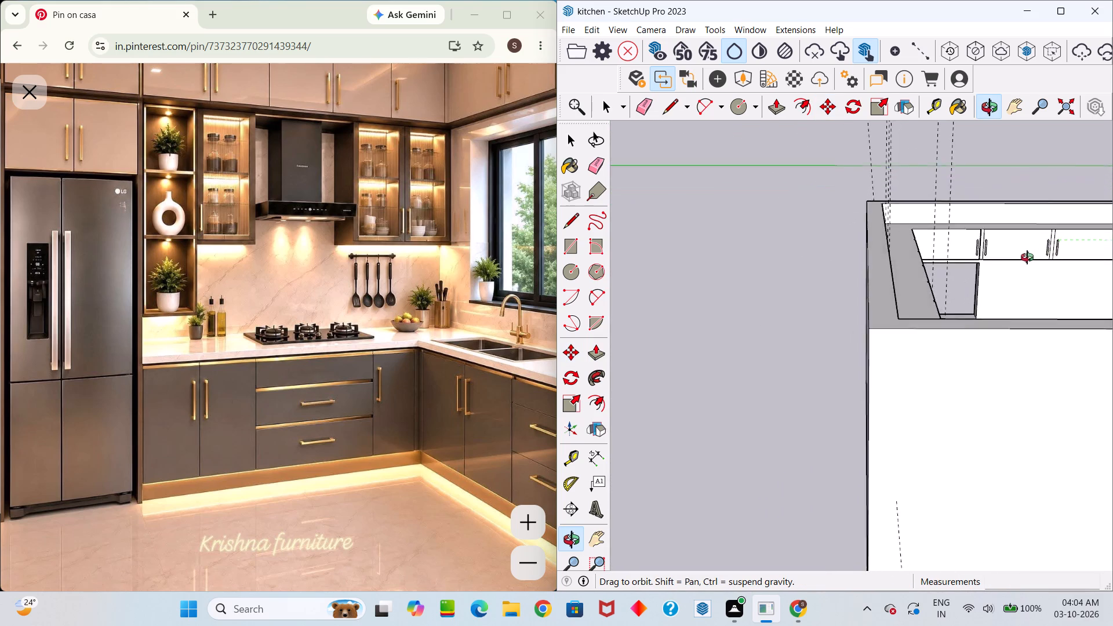
middle_drag(1027, 257, 1018, 264)
scroll(1018, 264, down, 8)
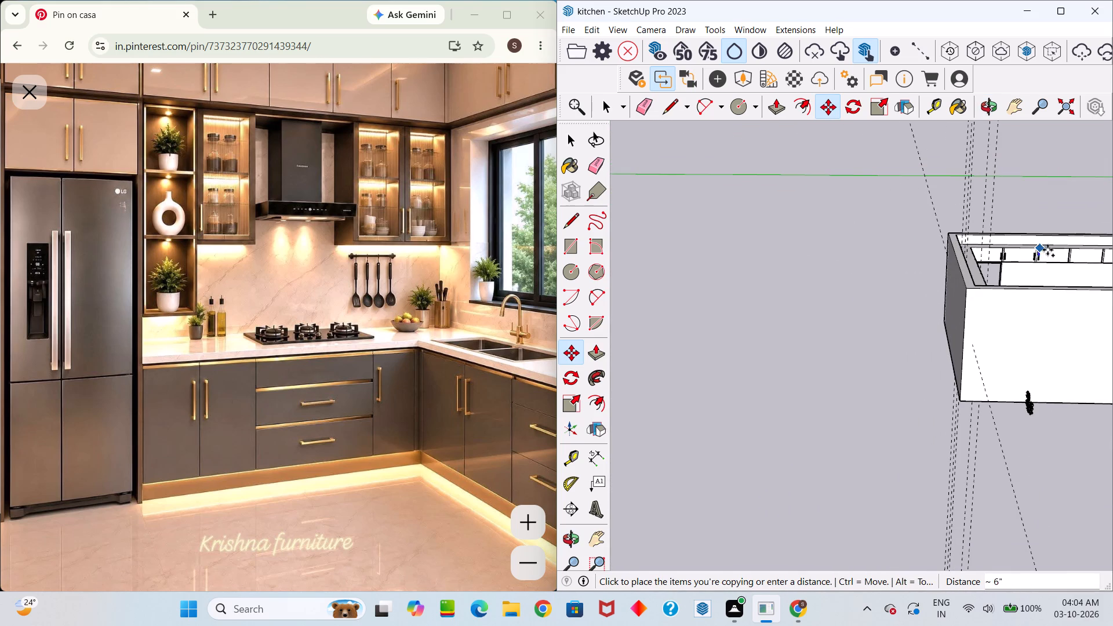
middle_drag(1057, 245, 998, 291)
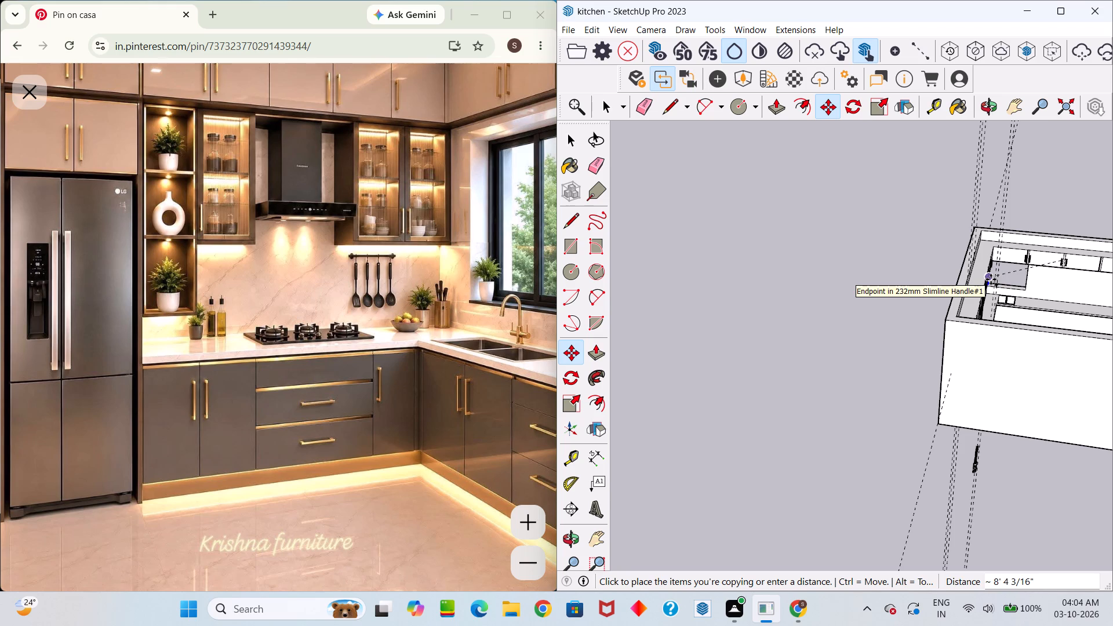
scroll(1010, 264, down, 4)
scroll(1065, 238, up, 5)
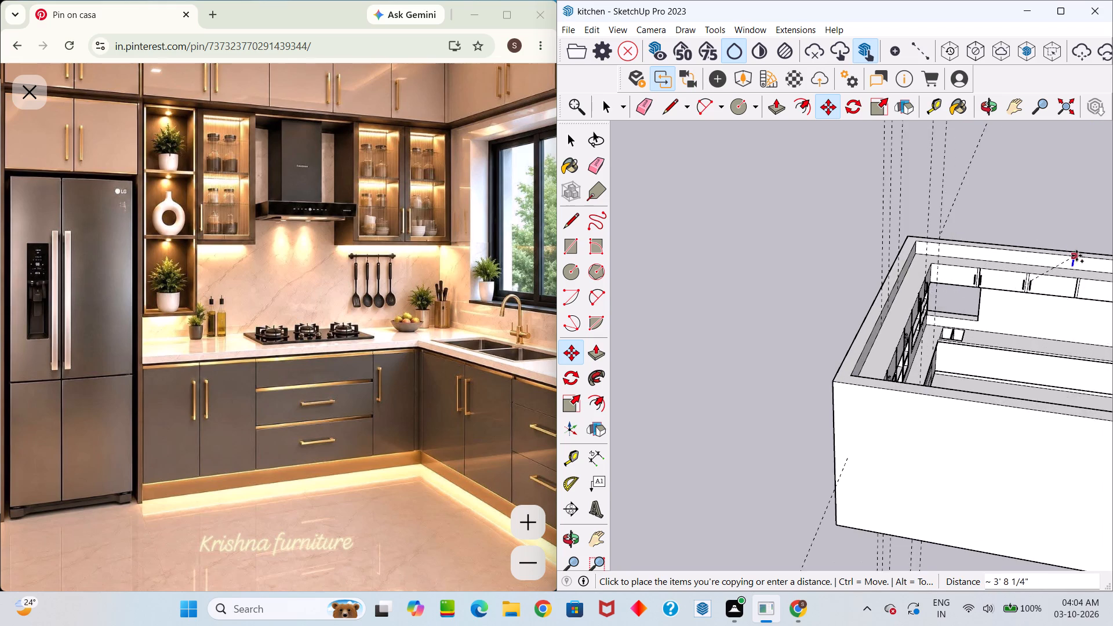
scroll(1070, 265, up, 8)
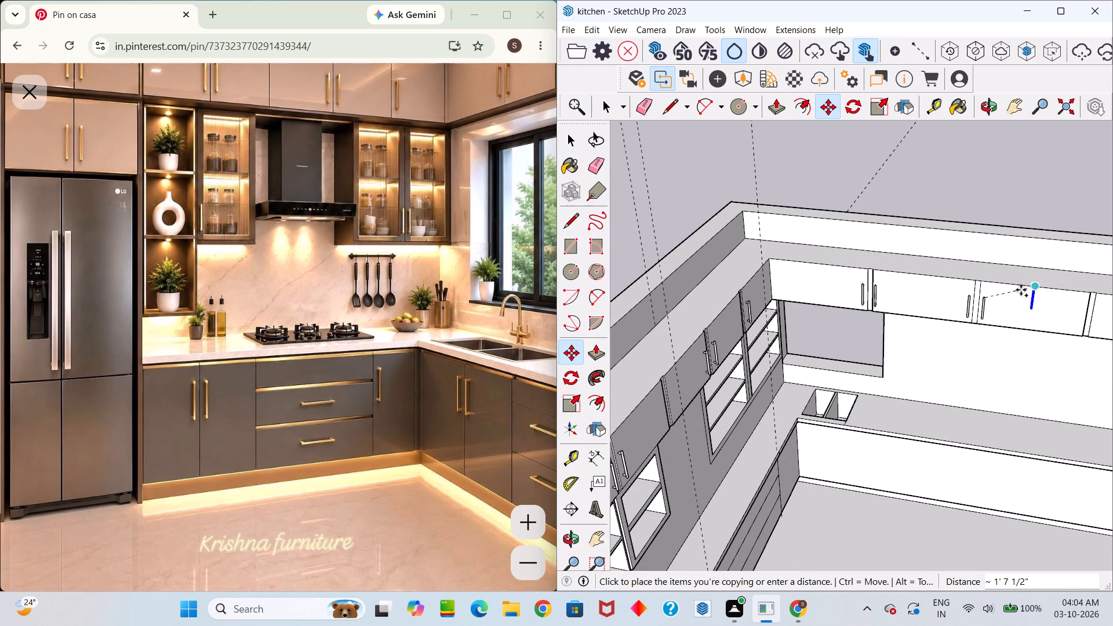
scroll(1028, 311, down, 4)
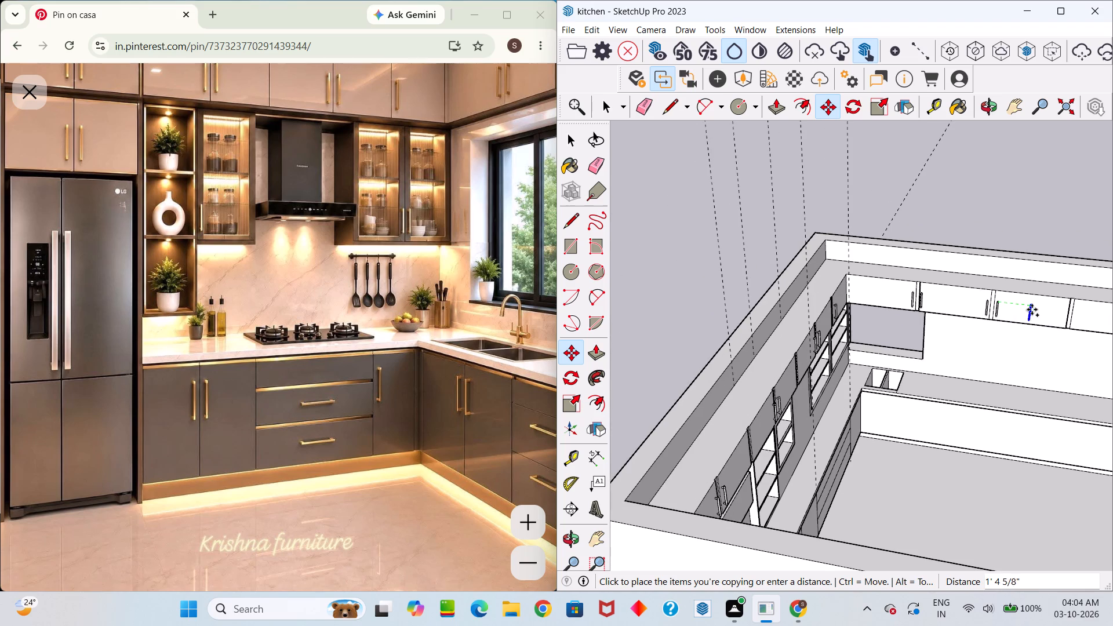
middle_drag(1045, 309, 961, 314)
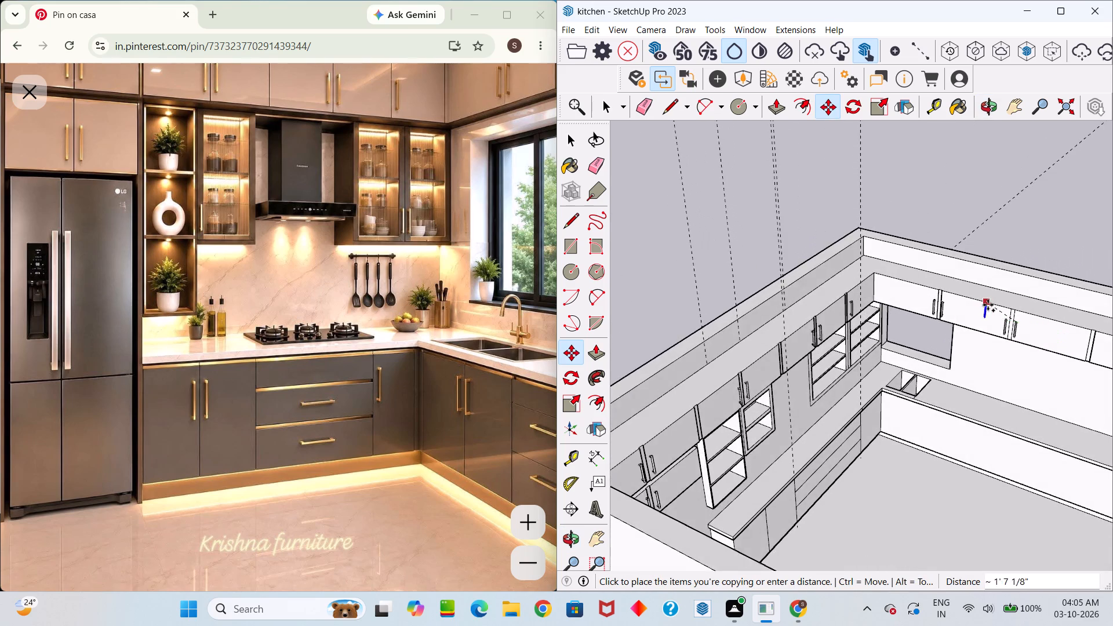
scroll(988, 306, down, 11)
scroll(1062, 317, up, 11)
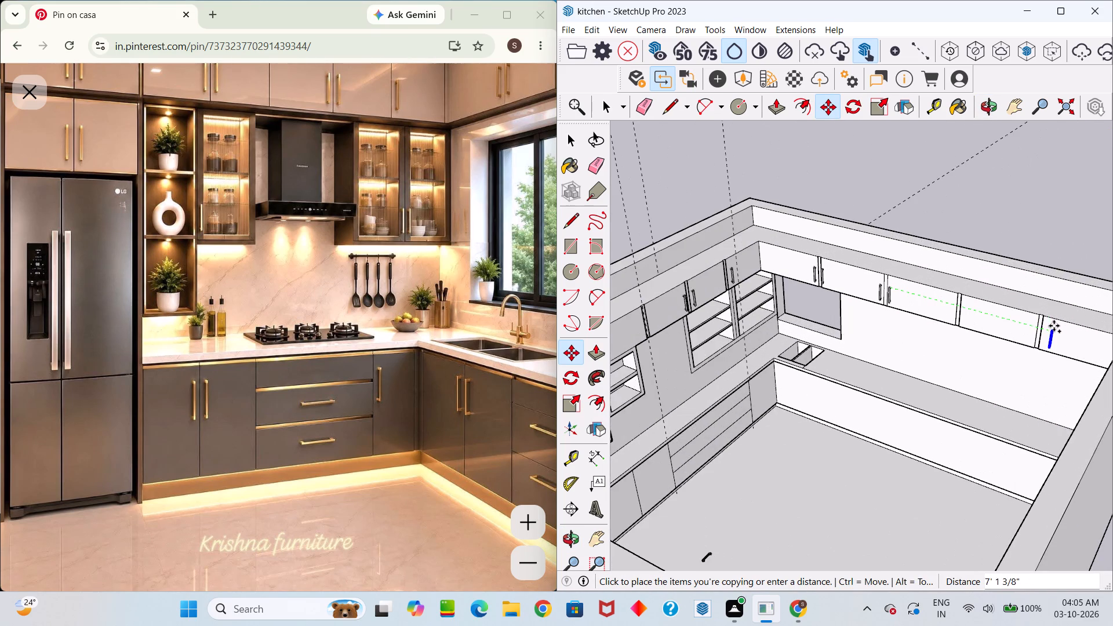
scroll(1054, 326, up, 5)
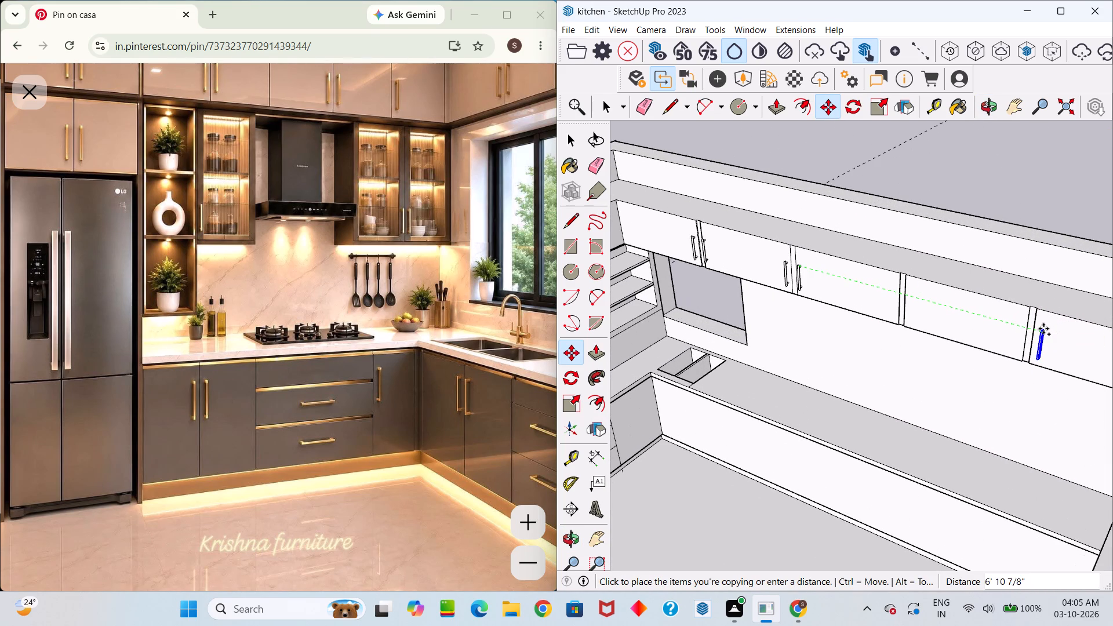
click(1043, 327)
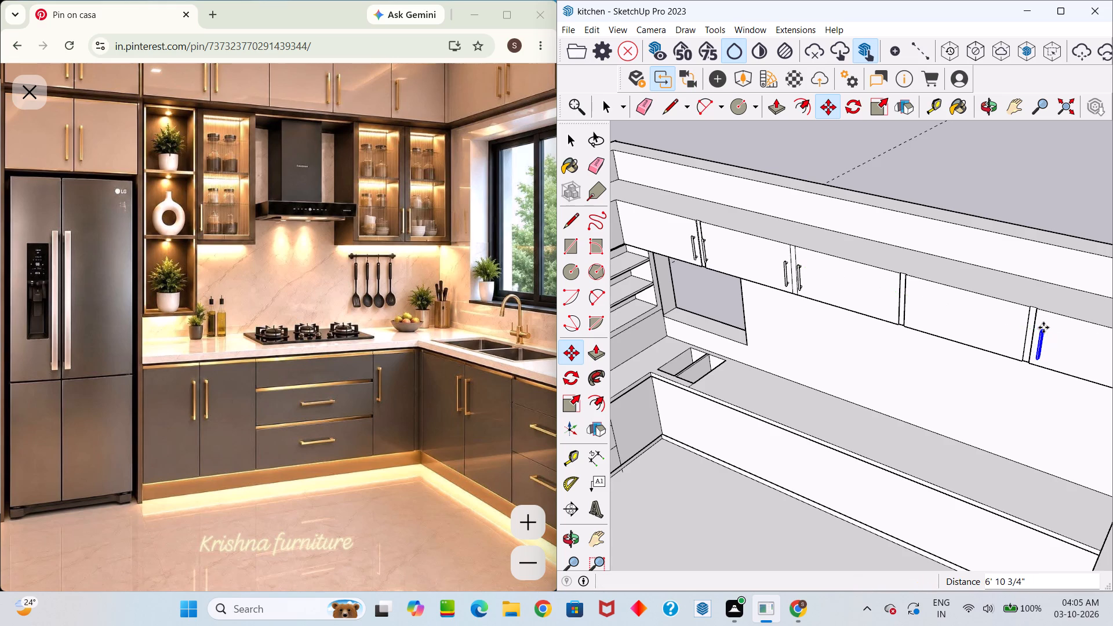
Copy the fifth door's handle about 6 5/16" along the green axis, back across the divider onto the fourth overhead door.
click(1039, 329)
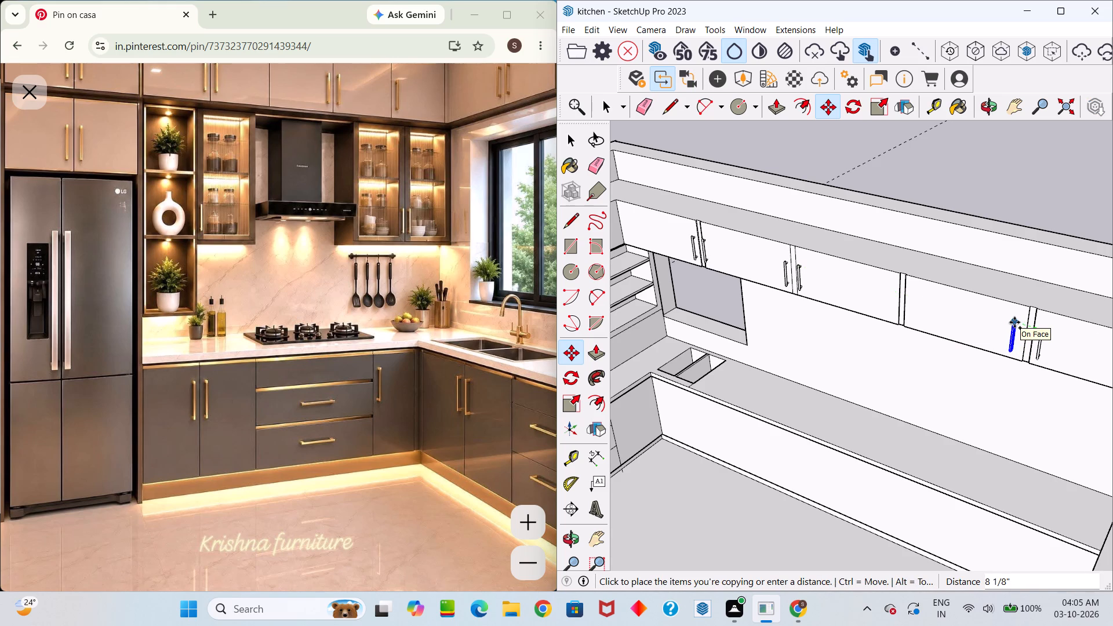
scroll(1014, 322, up, 4)
middle_drag(1041, 332, 1094, 317)
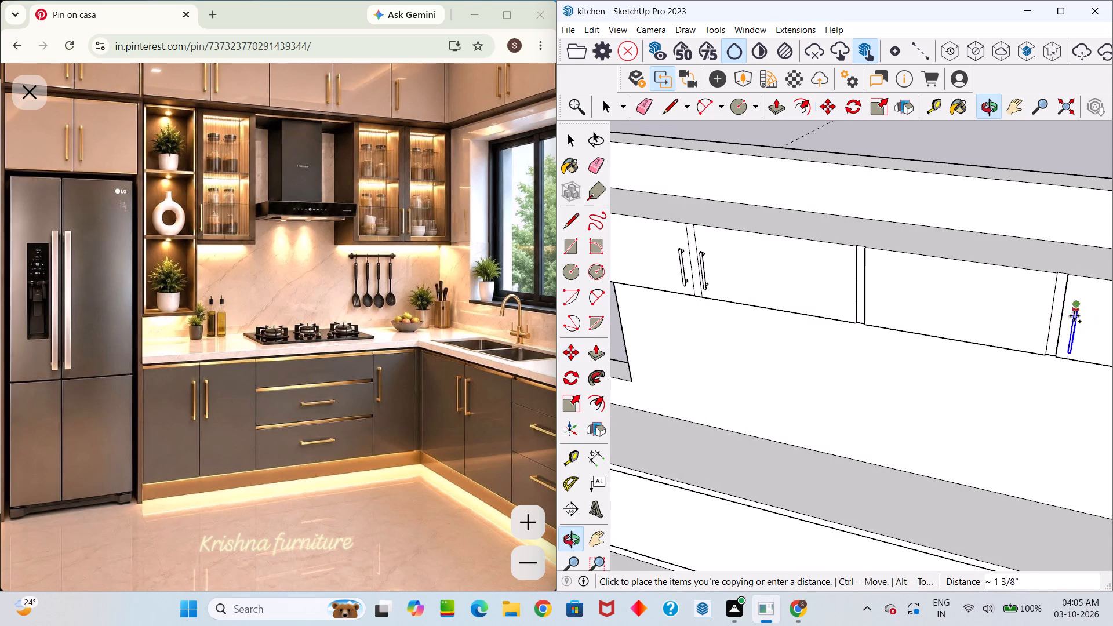
click(1042, 304)
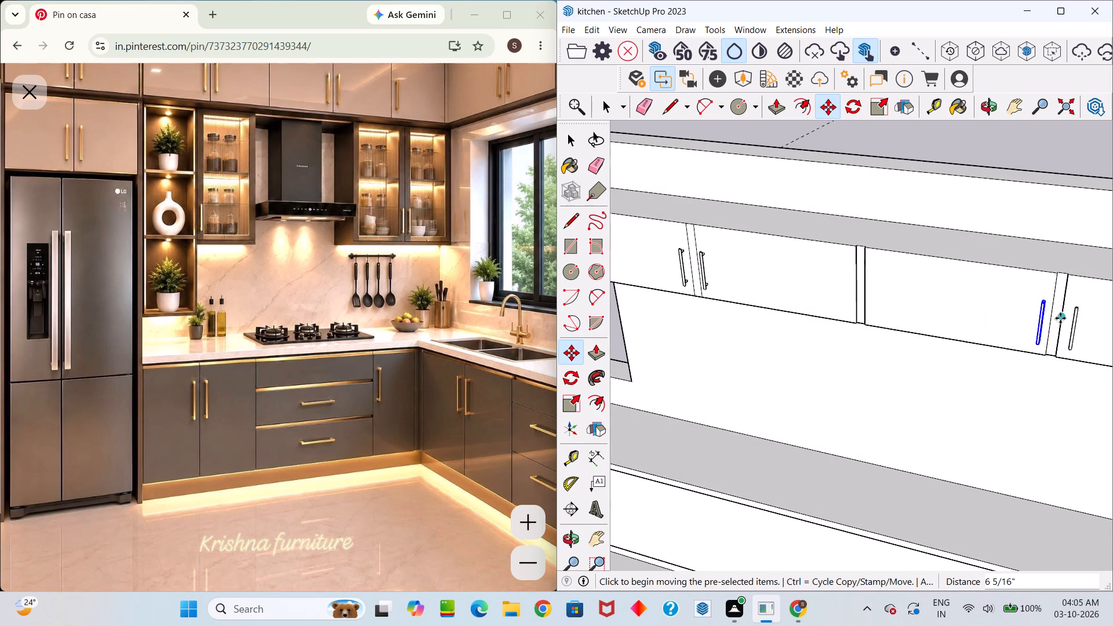
Move the fifth overhead door's handle about 1 5/16" along the green axis, closer to the fourth divider.
scroll(1060, 318, down, 6)
middle_drag(1057, 354, 1105, 307)
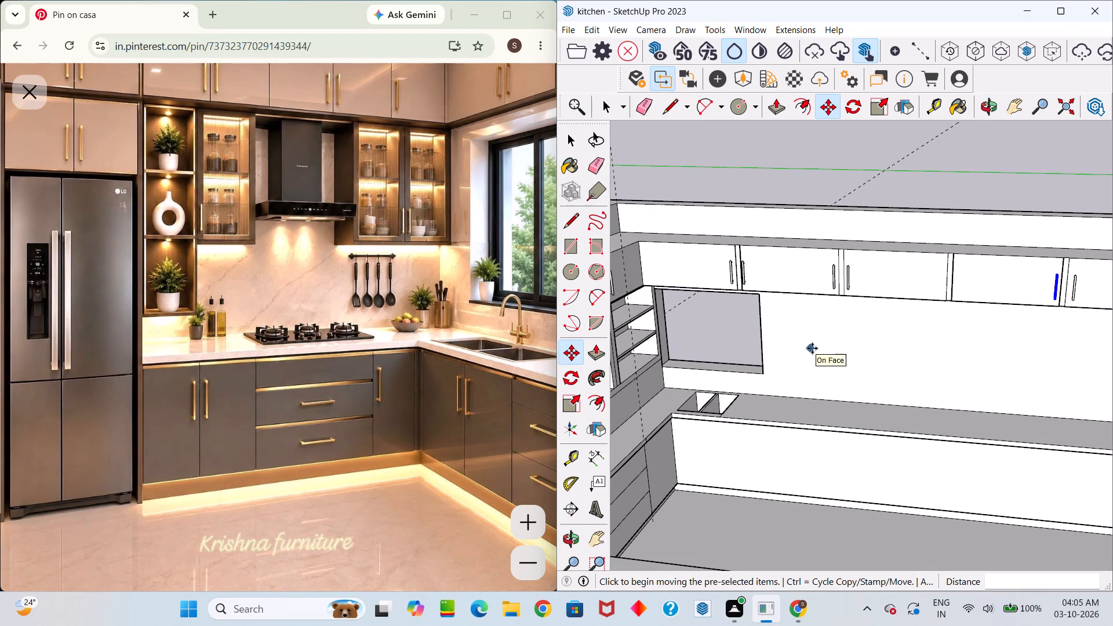
middle_drag(813, 348, 897, 351)
scroll(834, 329, down, 3)
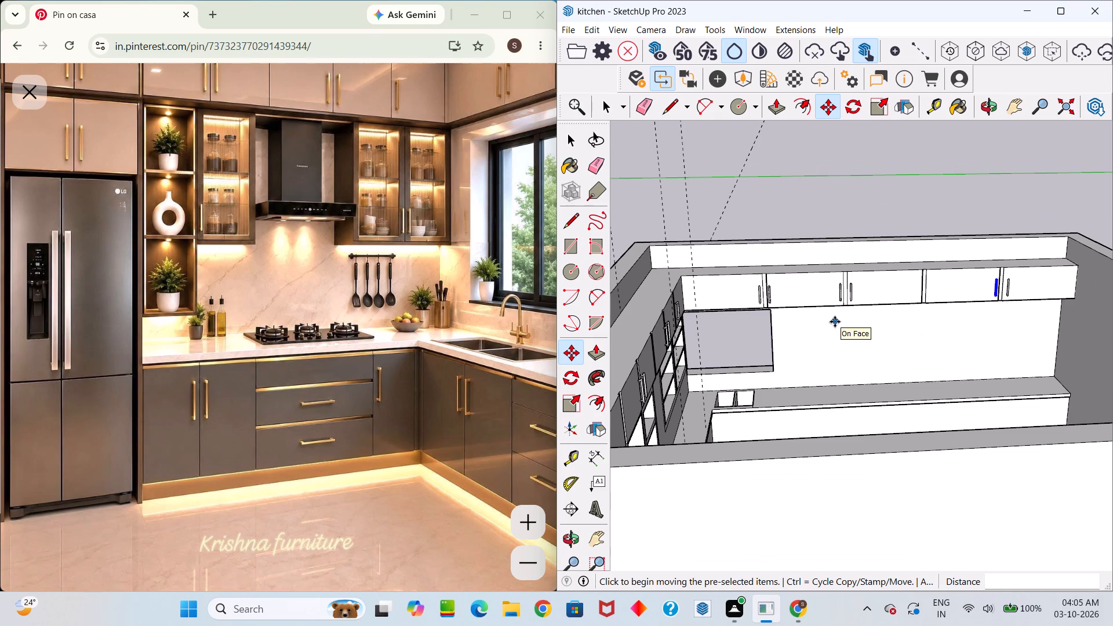
key(space)
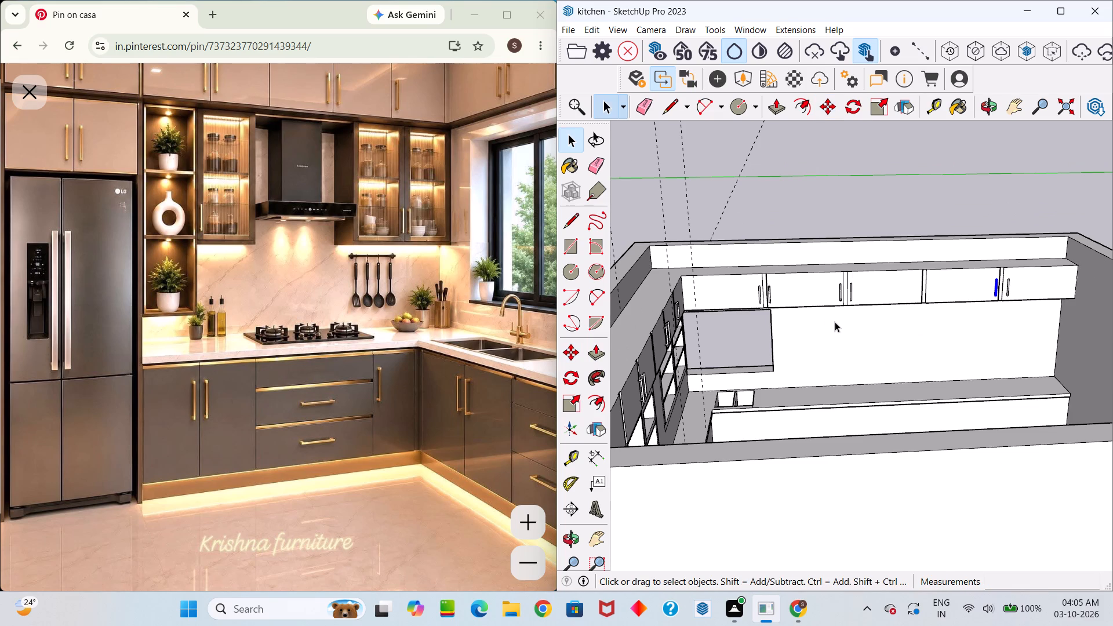
scroll(636, 252, down, 1)
middle_drag(1035, 274, 1035, 274)
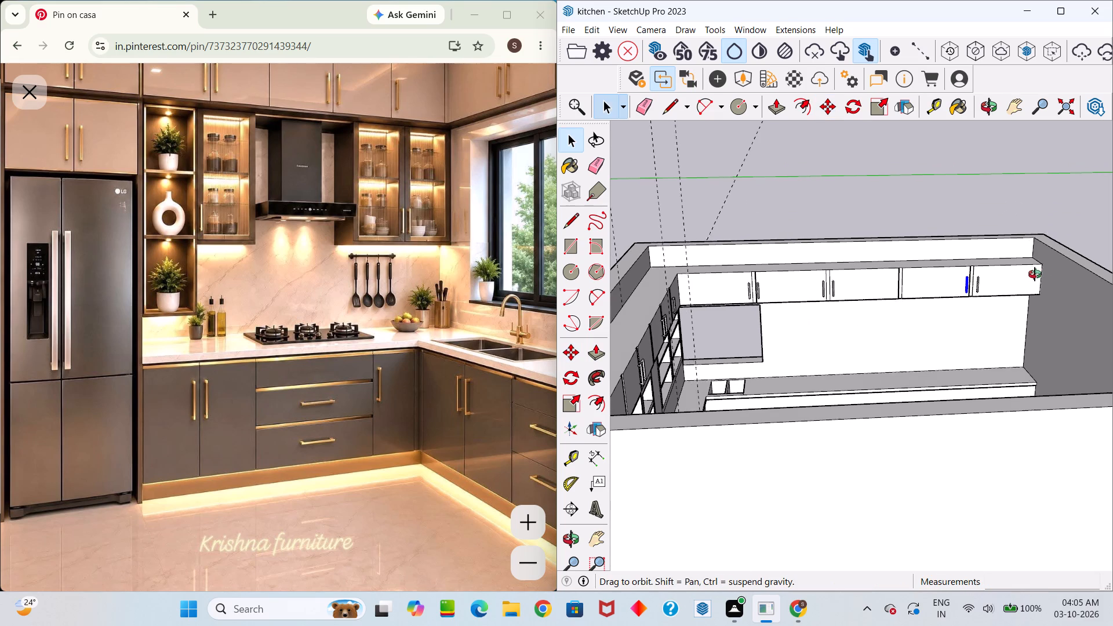
middle_drag(1035, 274, 978, 274)
scroll(1005, 291, up, 6)
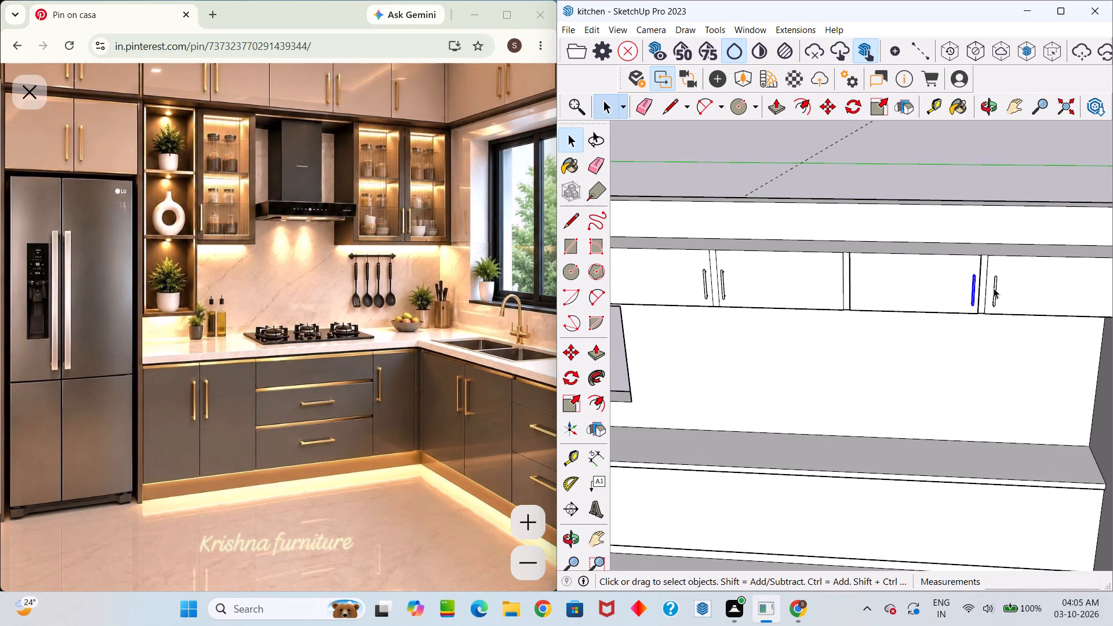
click(996, 288)
click(996, 290)
key(m)
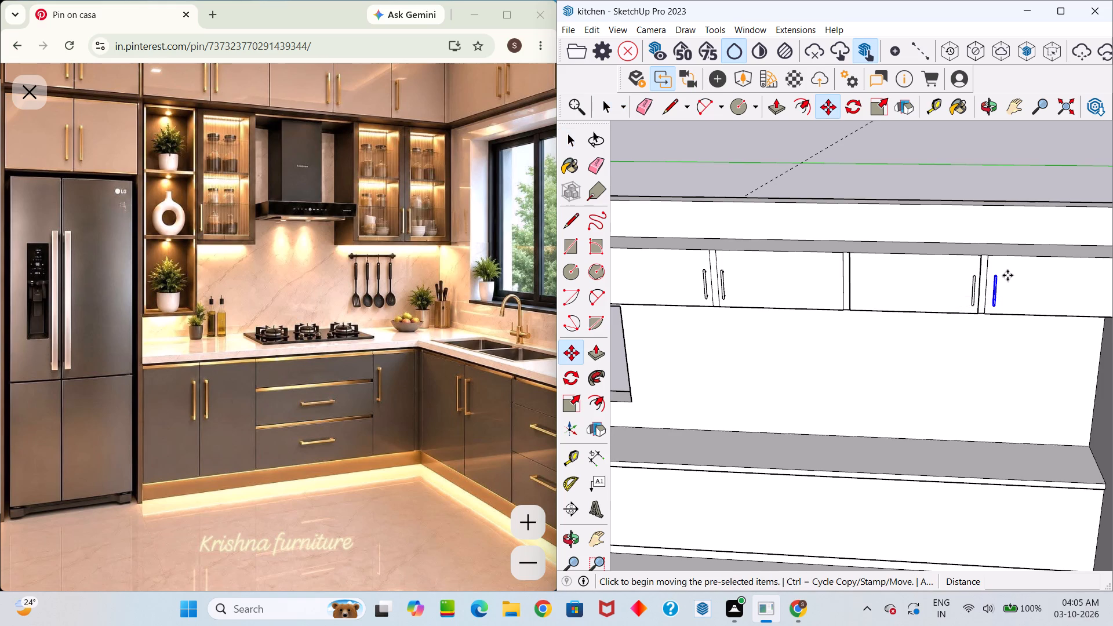
click(1001, 274)
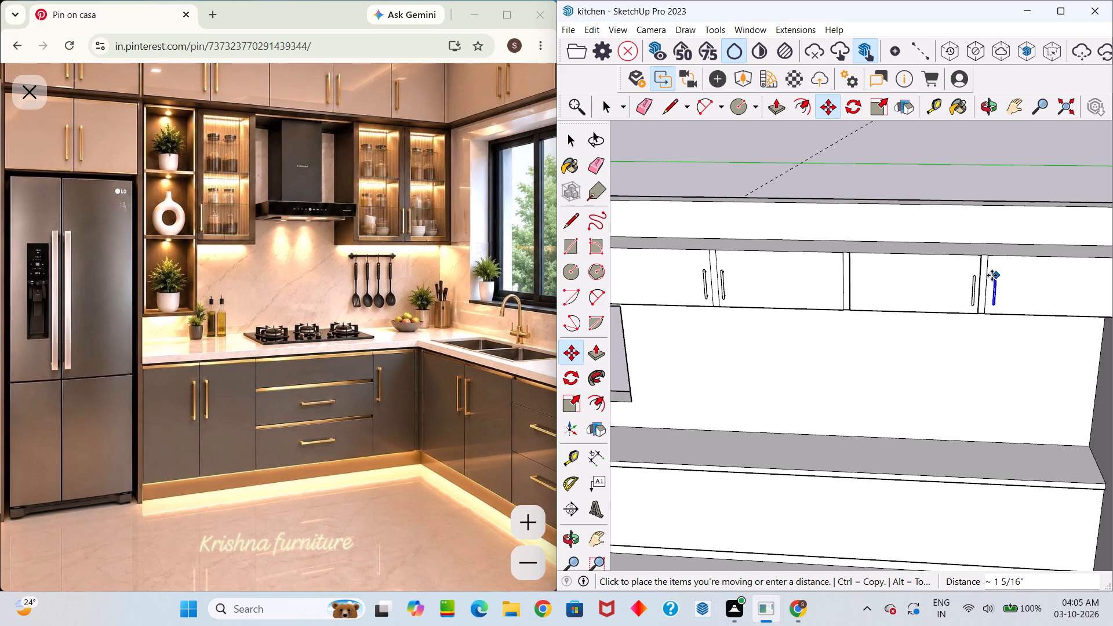
scroll(992, 275, up, 16)
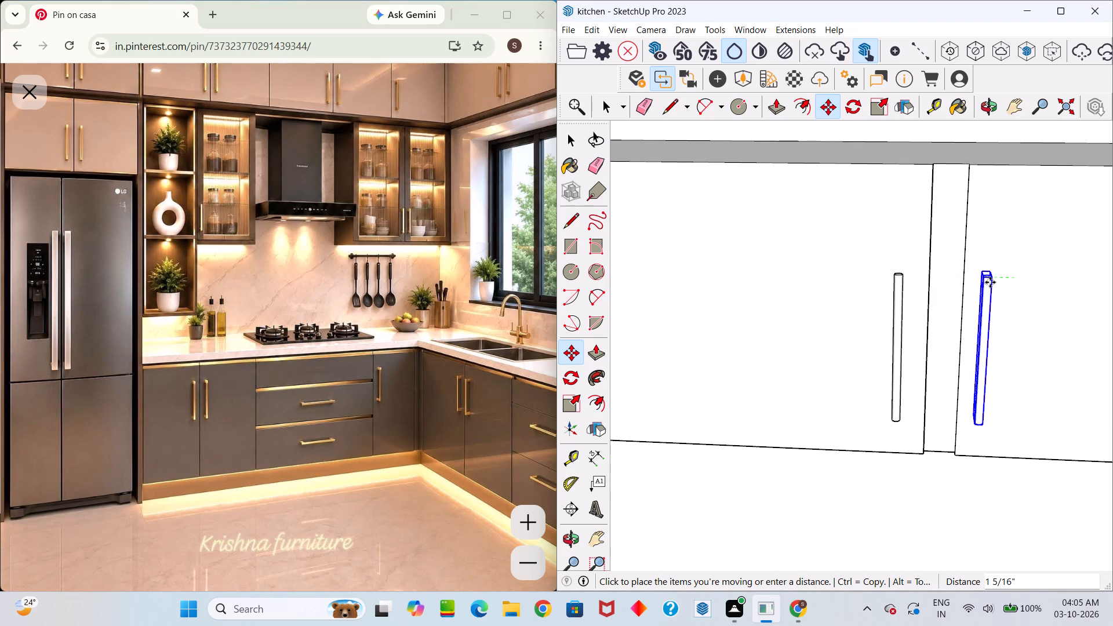
click(987, 283)
scroll(986, 293, down, 15)
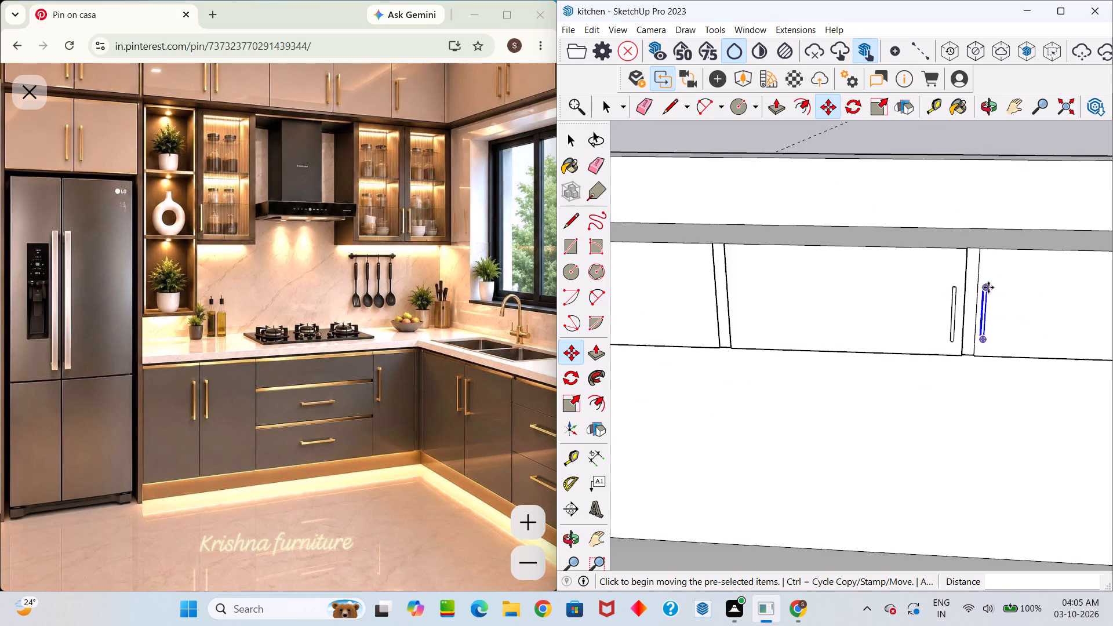
key(space)
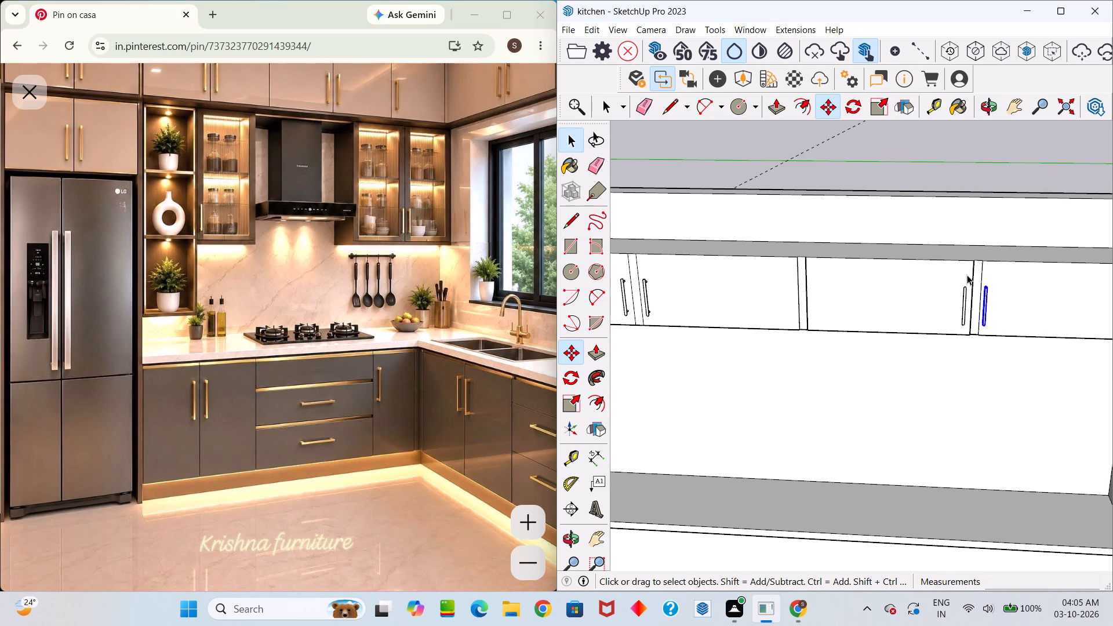
Delete the extra handle on the second overhead door, beside the second divider.
scroll(967, 275, down, 7)
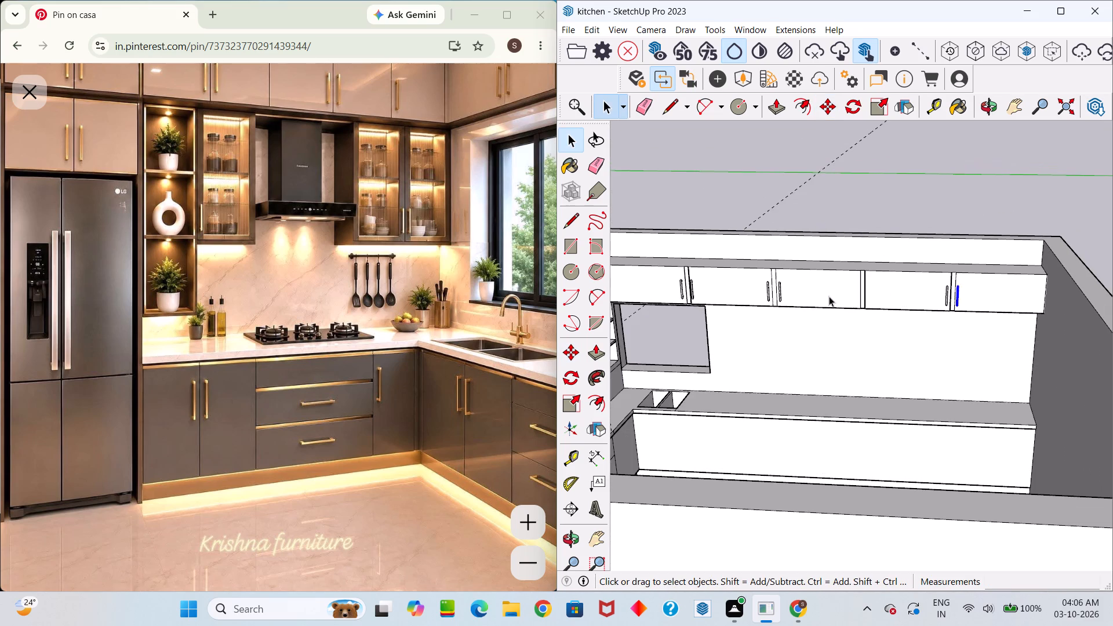
scroll(715, 275, down, 4)
middle_drag(747, 283, 813, 275)
scroll(705, 290, up, 5)
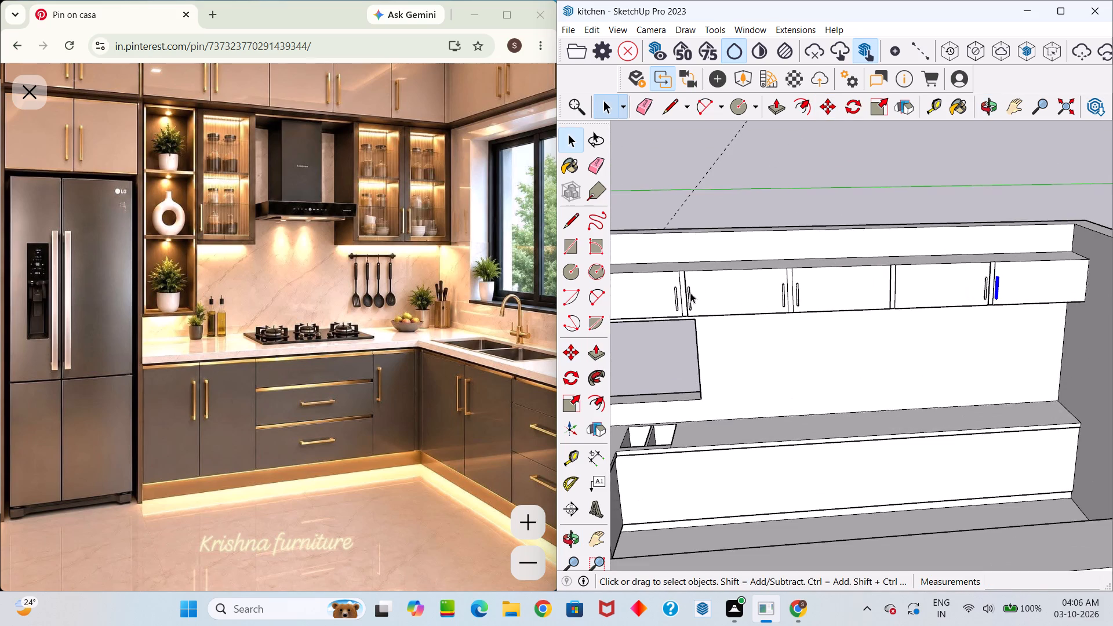
scroll(689, 296, up, 5)
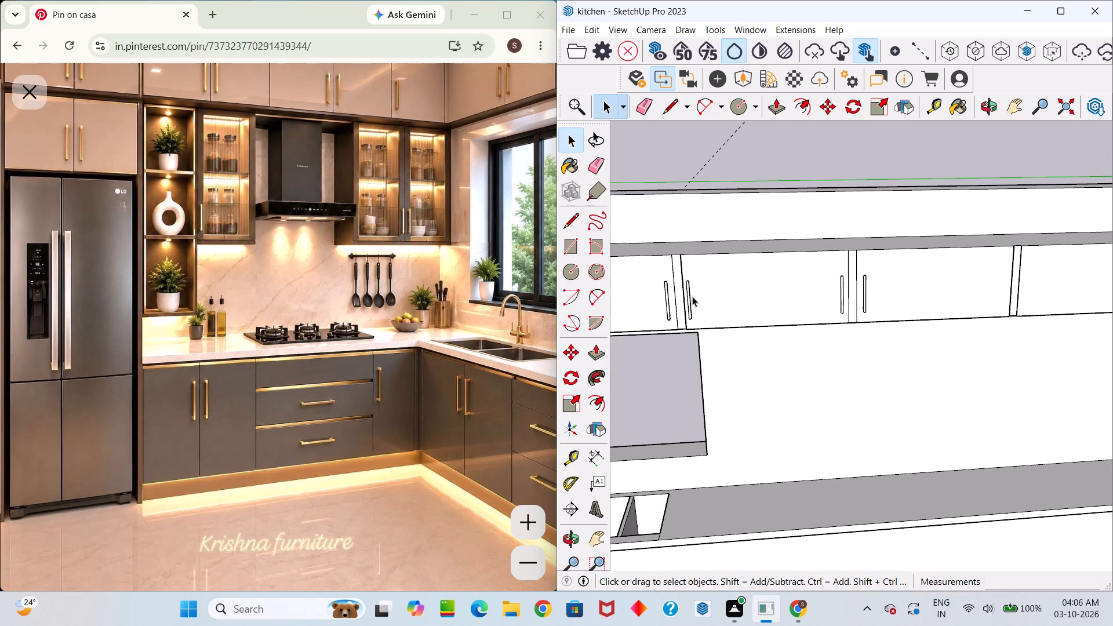
scroll(689, 288, down, 1)
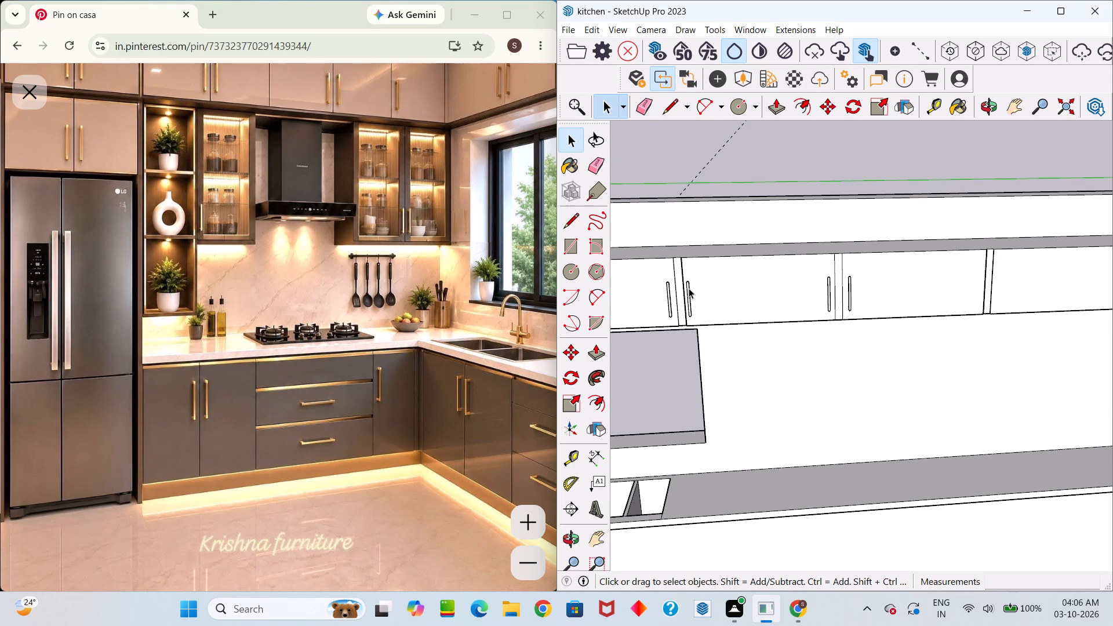
middle_drag(690, 289, 714, 249)
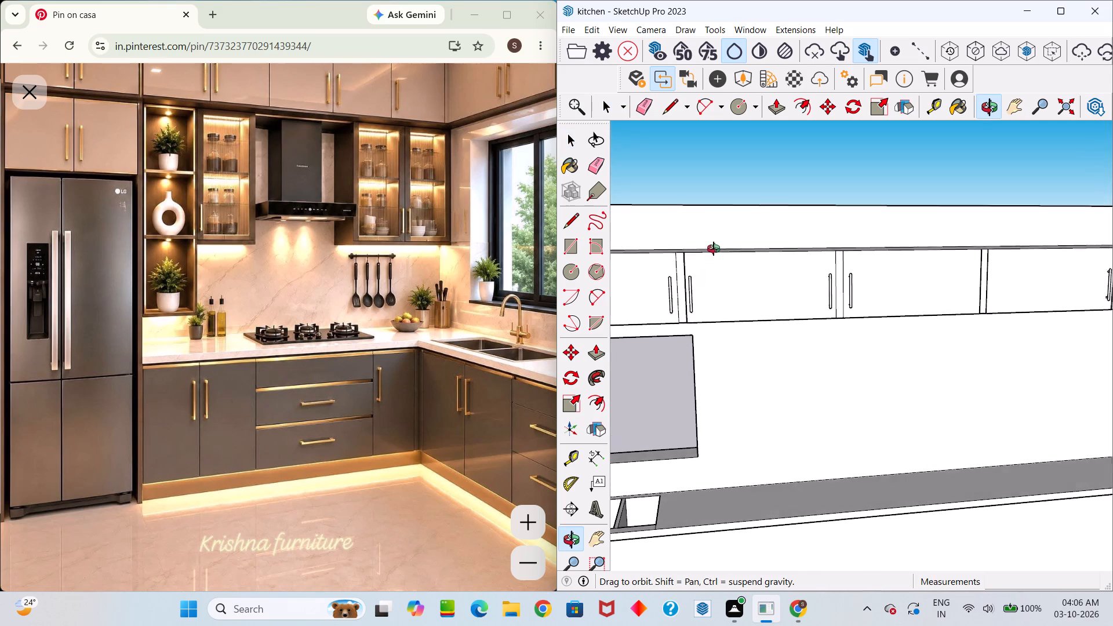
middle_drag(714, 249, 714, 248)
scroll(714, 248, down, 4)
scroll(714, 254, up, 15)
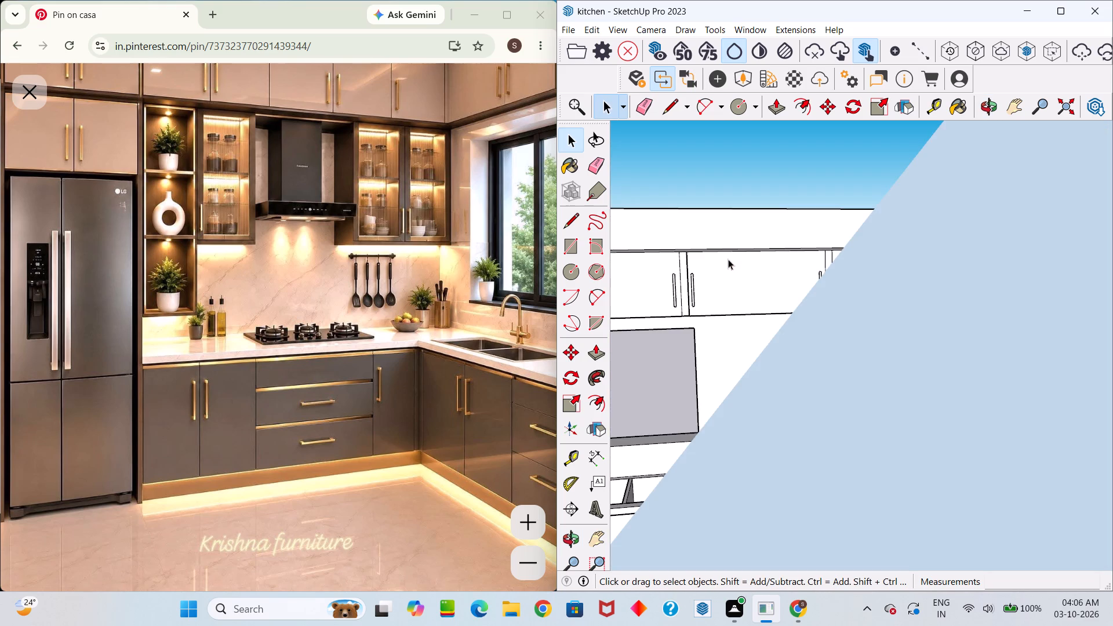
middle_drag(728, 260, 701, 317)
scroll(696, 311, down, 3)
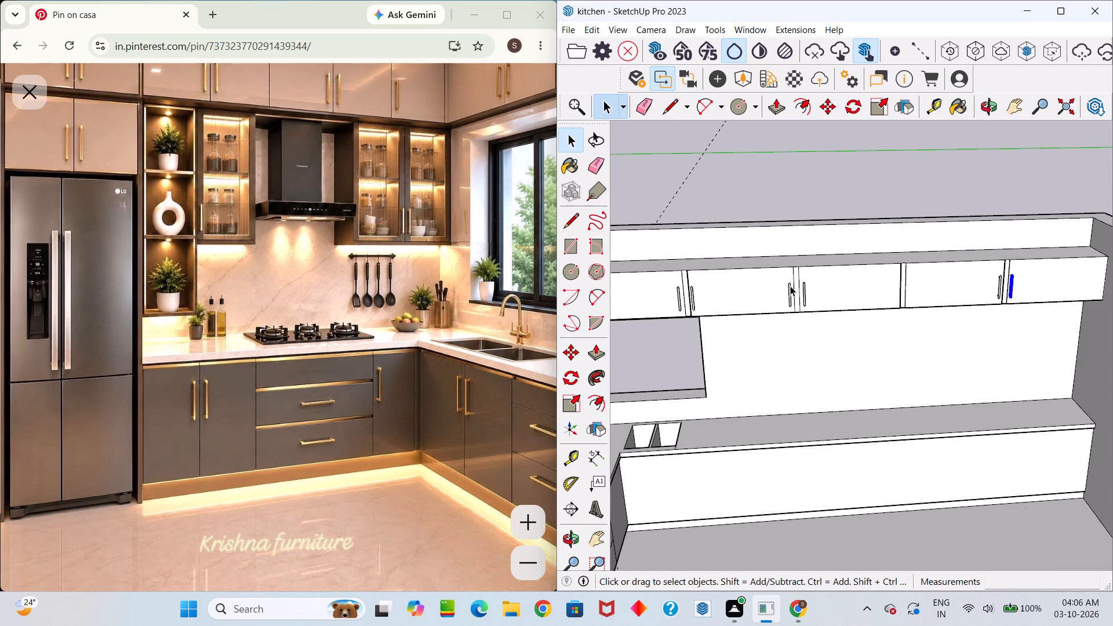
middle_drag(755, 292, 824, 271)
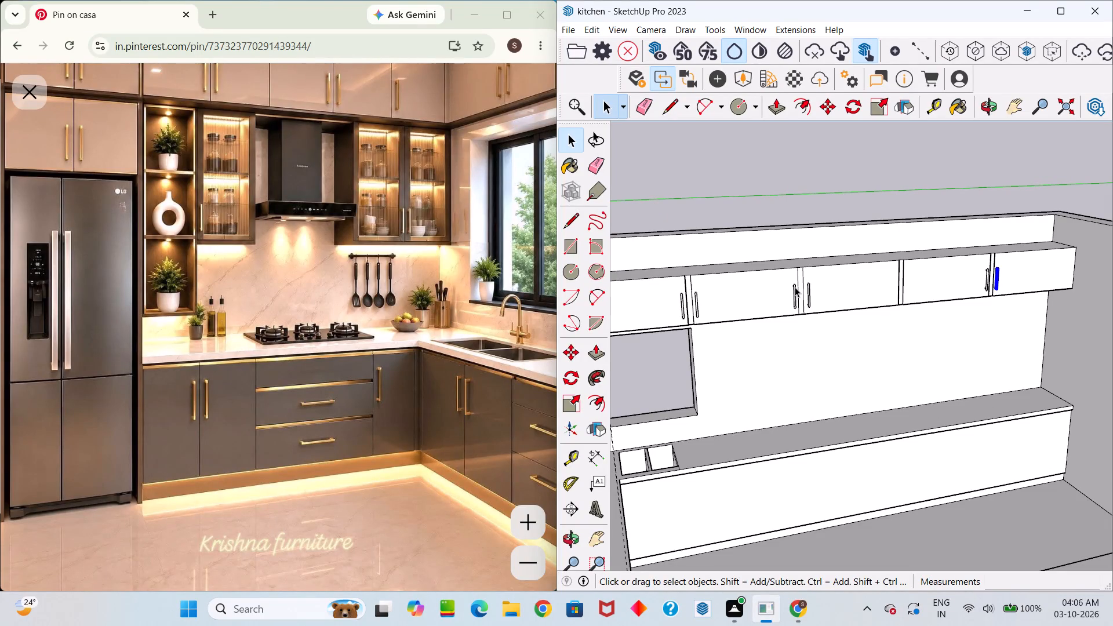
click(795, 287)
key(Delete)
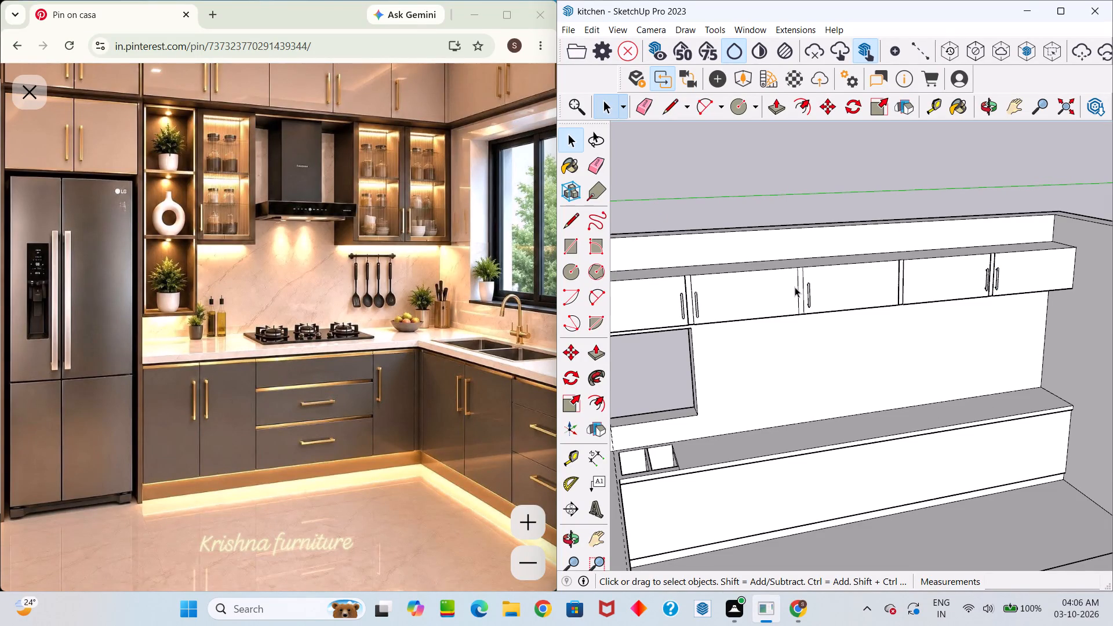
Examine the window wall's overhead doors, countertop and base cabinet front from several angles.
scroll(851, 286, down, 3)
middle_drag(839, 287, 768, 296)
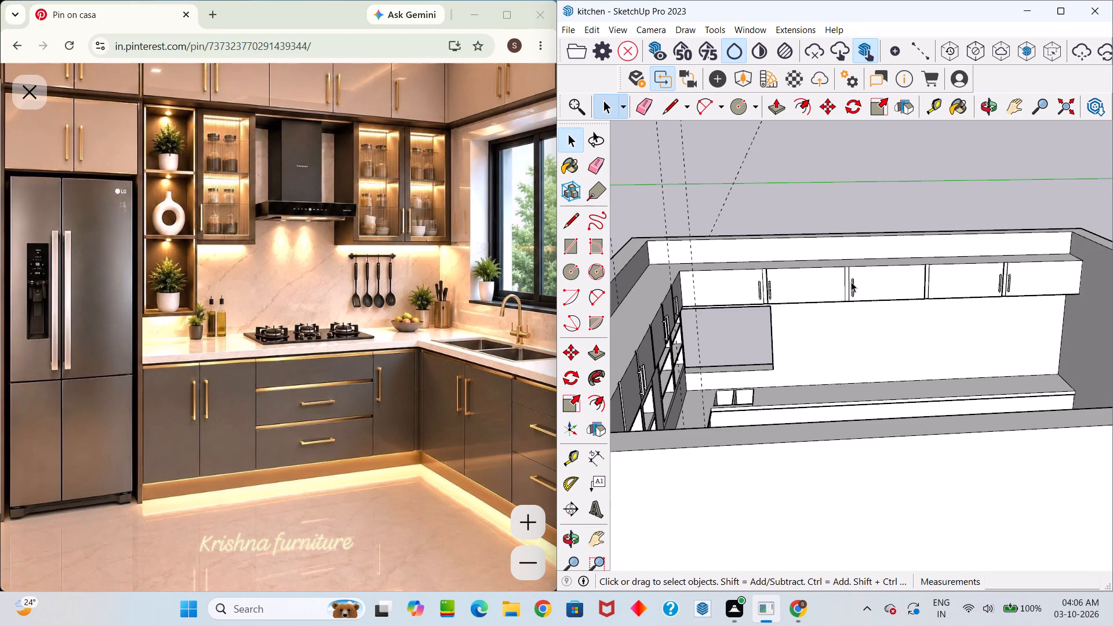
scroll(843, 293, down, 7)
middle_drag(852, 301, 835, 327)
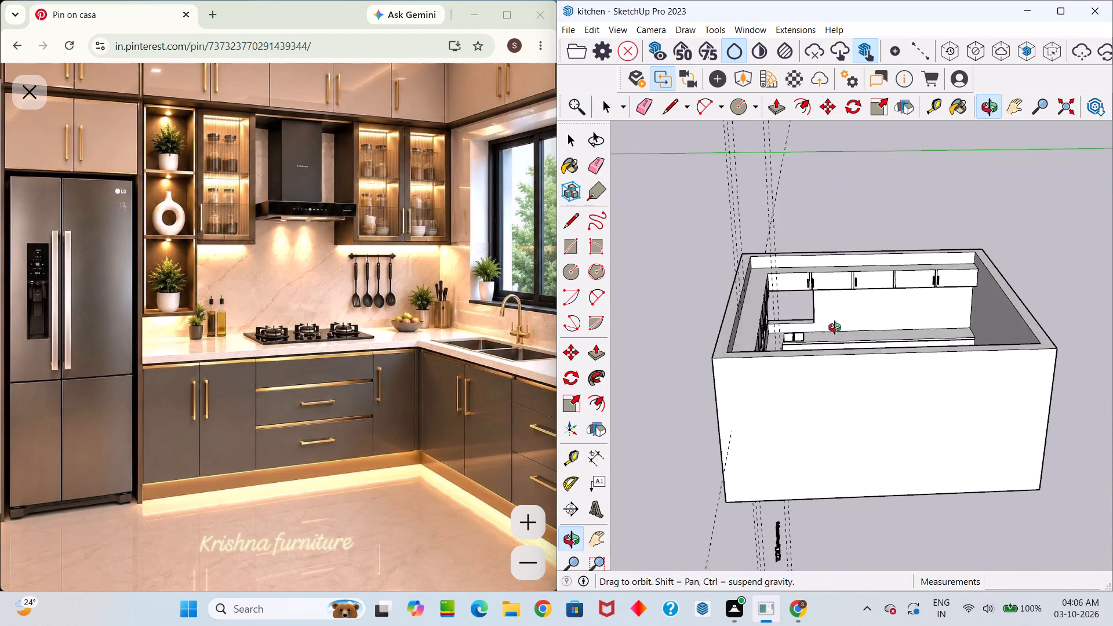
middle_drag(835, 327, 805, 310)
scroll(928, 286, up, 5)
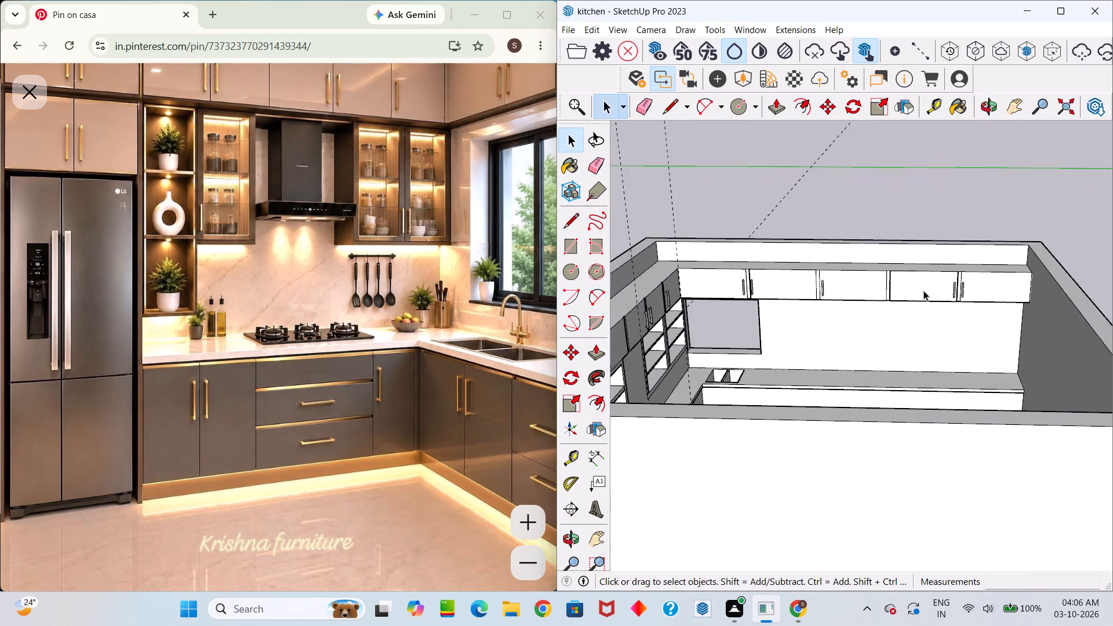
scroll(923, 290, up, 4)
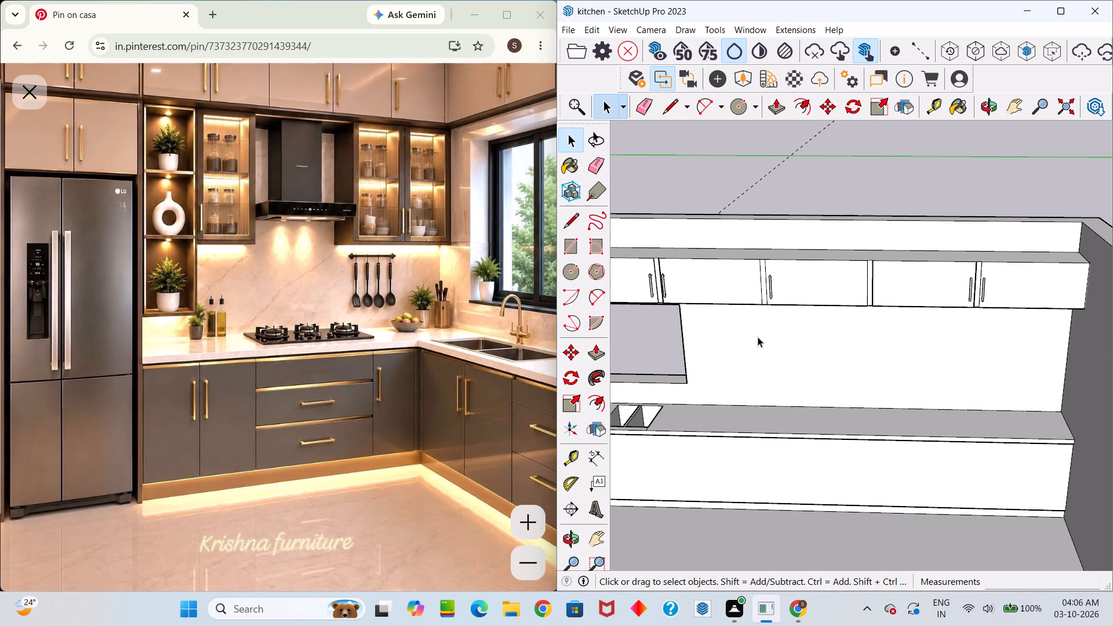
scroll(766, 267, down, 6)
middle_drag(809, 315, 819, 368)
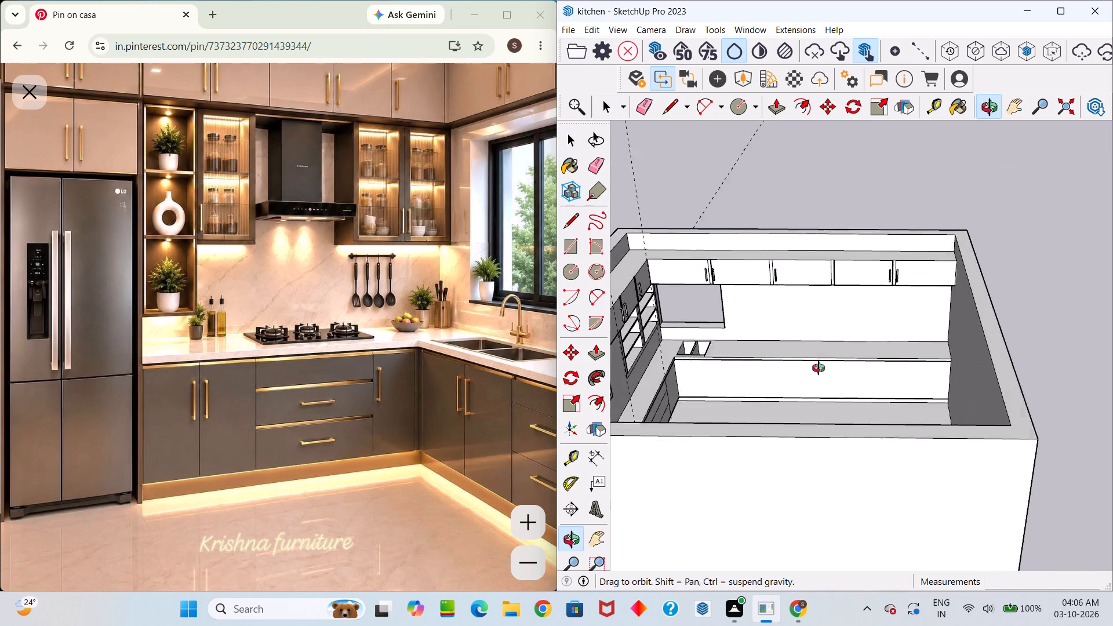
middle_drag(819, 368, 814, 390)
middle_drag(823, 384, 816, 316)
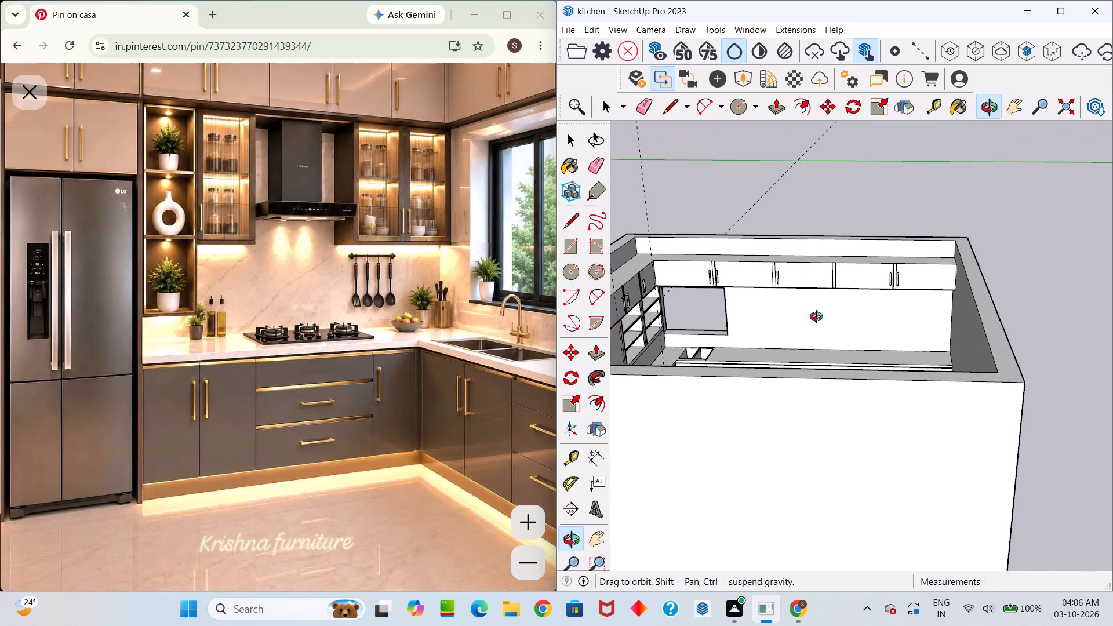
middle_drag(816, 316, 819, 358)
scroll(804, 372, up, 4)
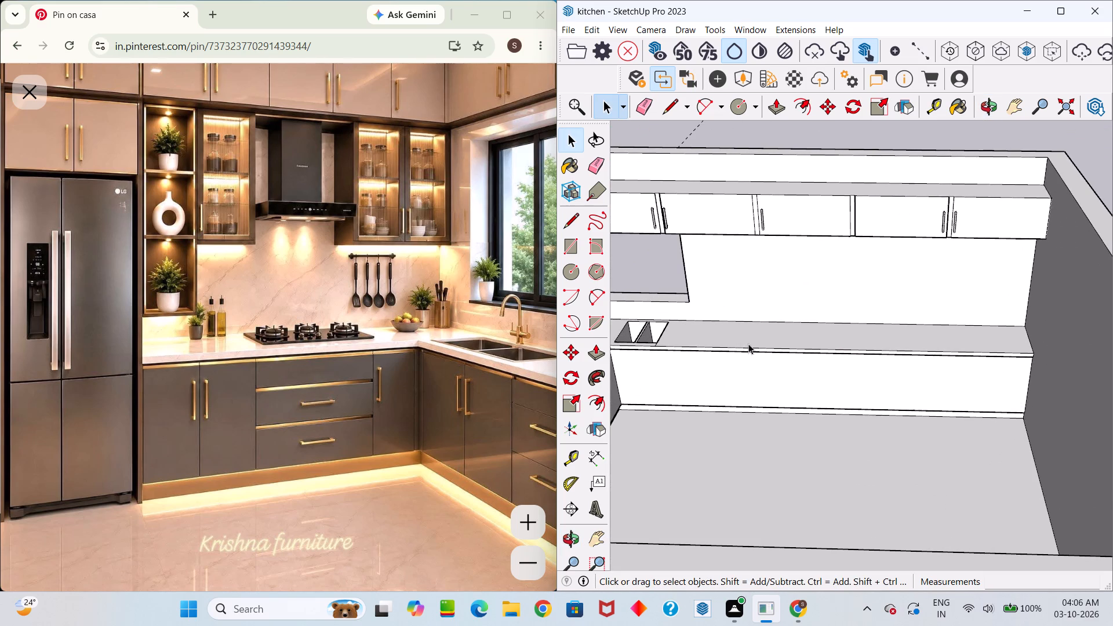
scroll(729, 325, down, 4)
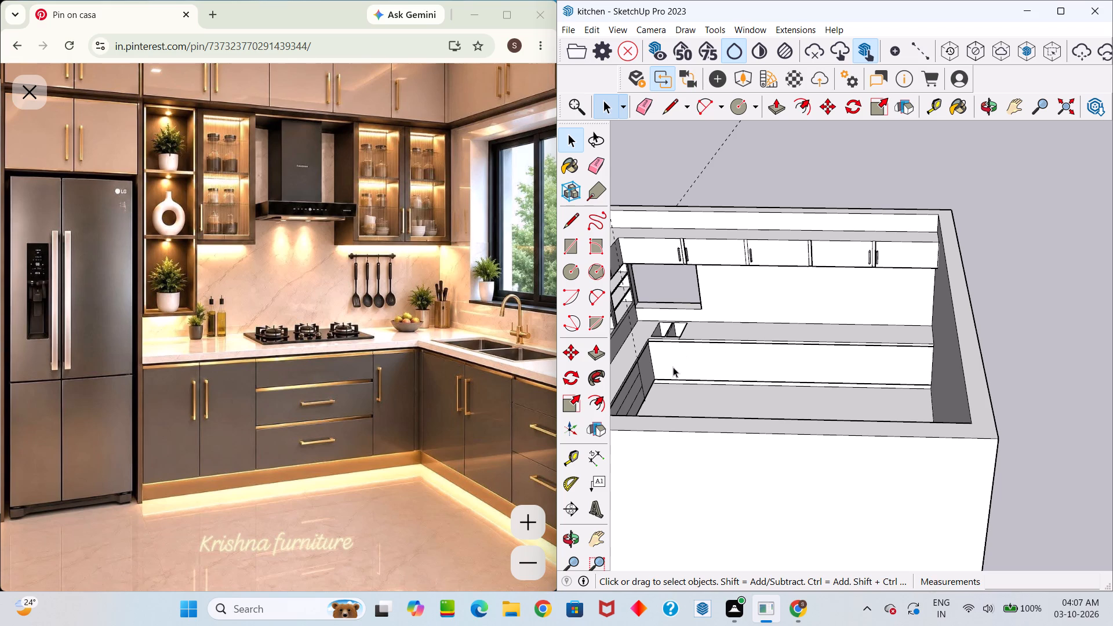
Erase the extra edge running just below the rim on the end wall of the sink basin nearest the long countertop.
scroll(667, 369, up, 3)
middle_drag(662, 370, 735, 365)
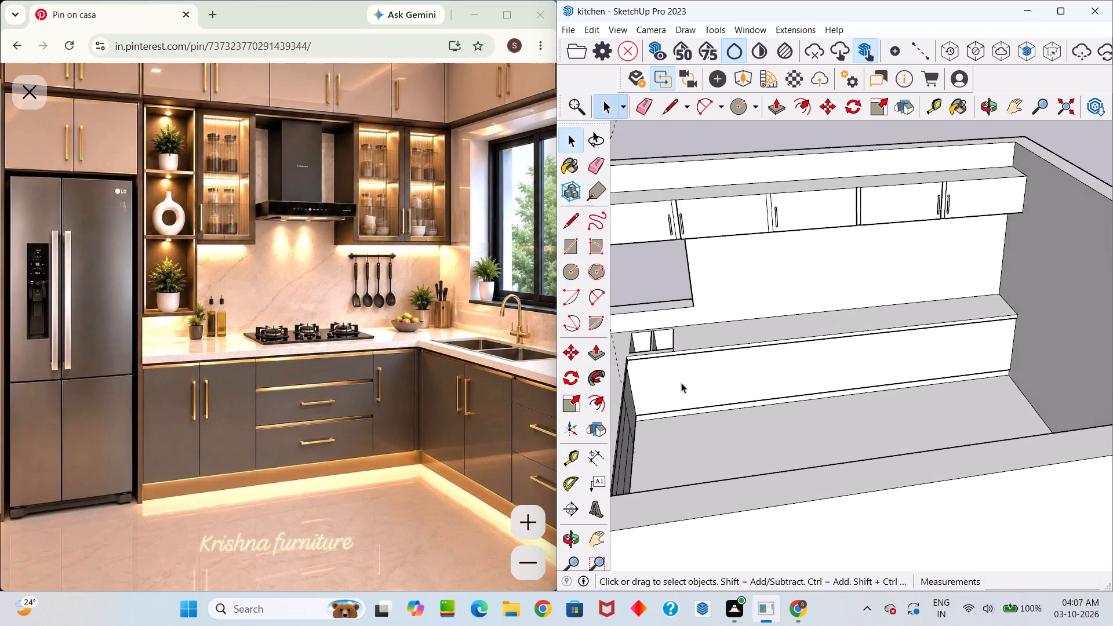
scroll(680, 383, up, 3)
middle_drag(691, 383, 721, 375)
scroll(673, 388, down, 4)
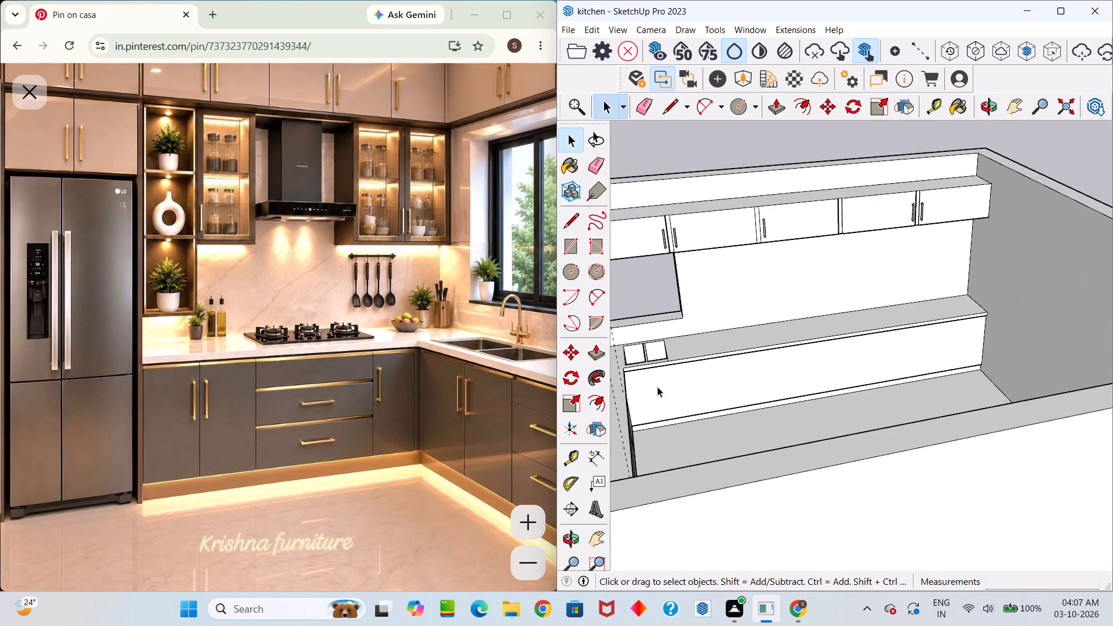
scroll(638, 389, up, 5)
middle_drag(635, 390, 579, 366)
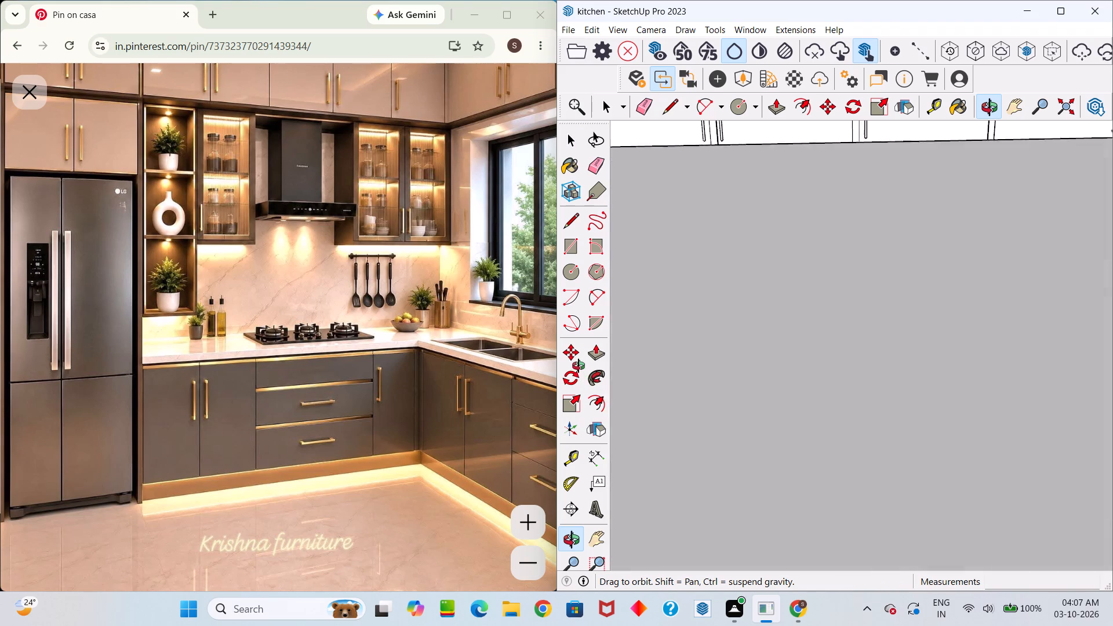
middle_drag(579, 366, 576, 395)
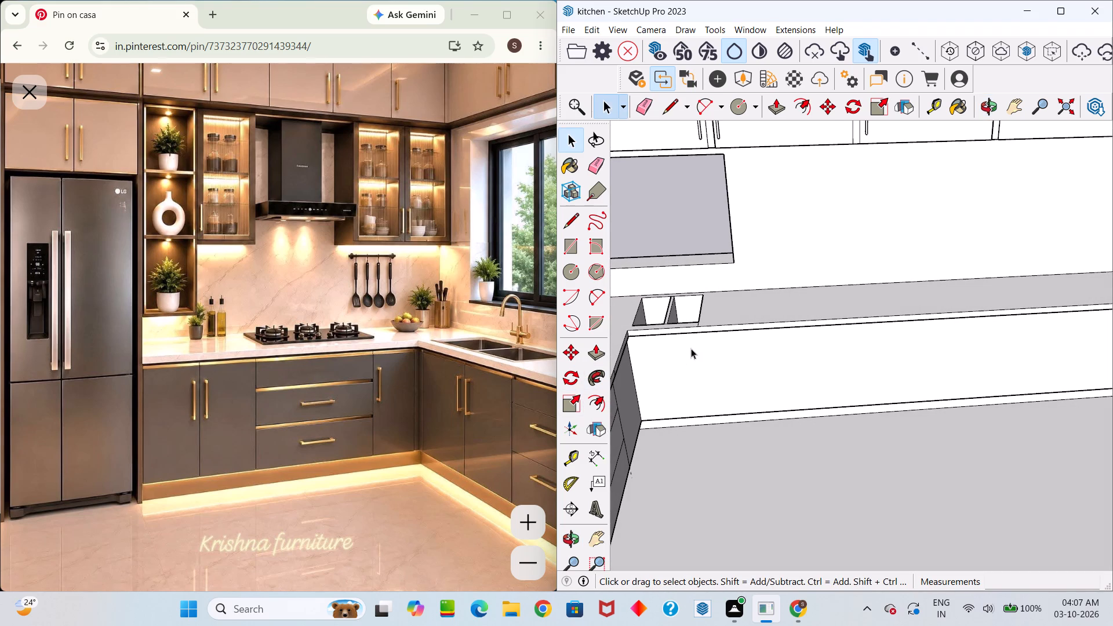
middle_drag(681, 320, 834, 363)
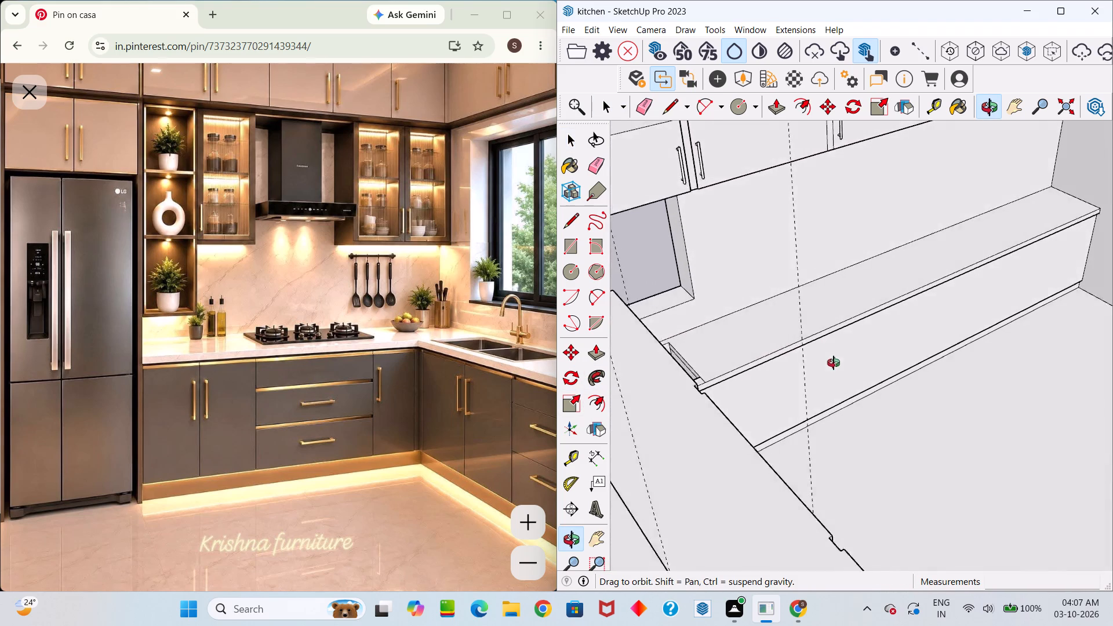
middle_drag(834, 363, 816, 378)
scroll(668, 338, up, 11)
middle_drag(677, 367, 725, 370)
scroll(678, 367, up, 1)
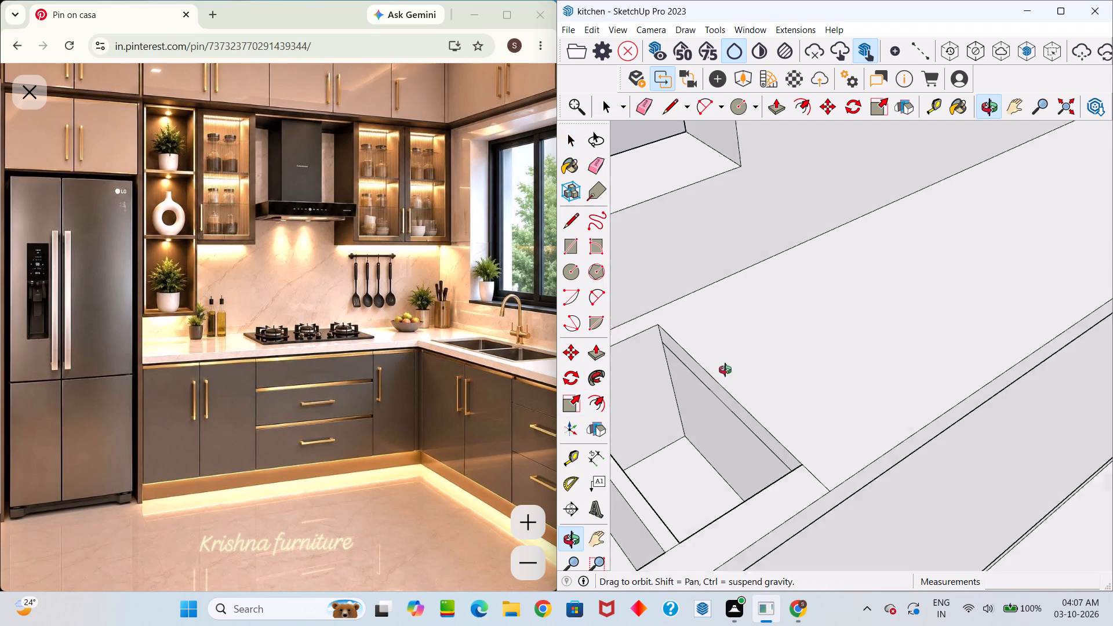
middle_drag(725, 370, 743, 371)
scroll(730, 407, up, 4)
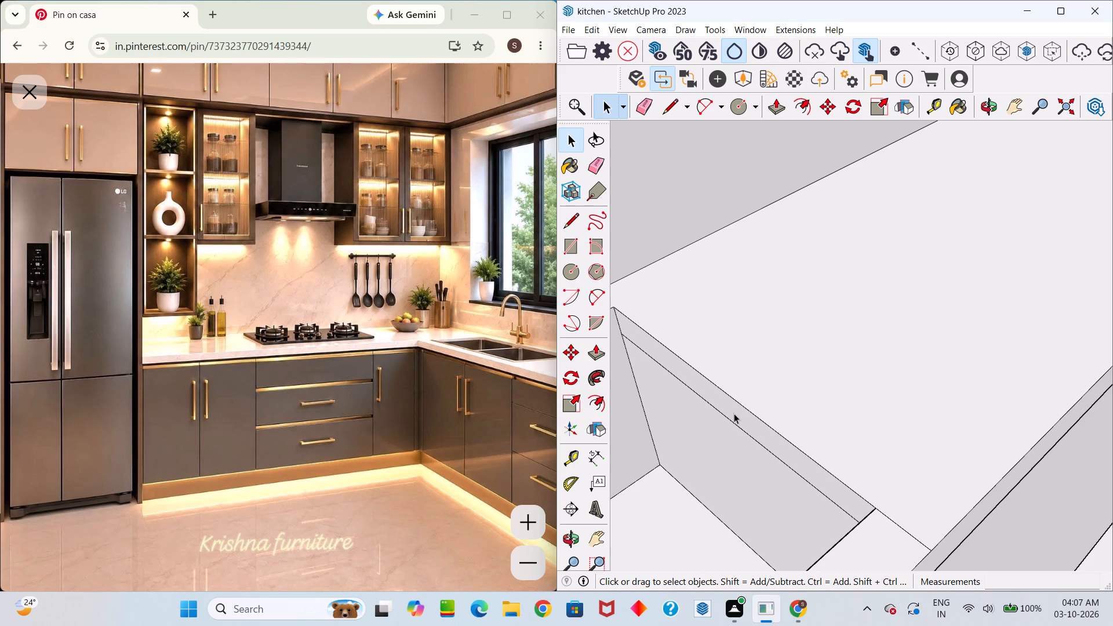
key(e)
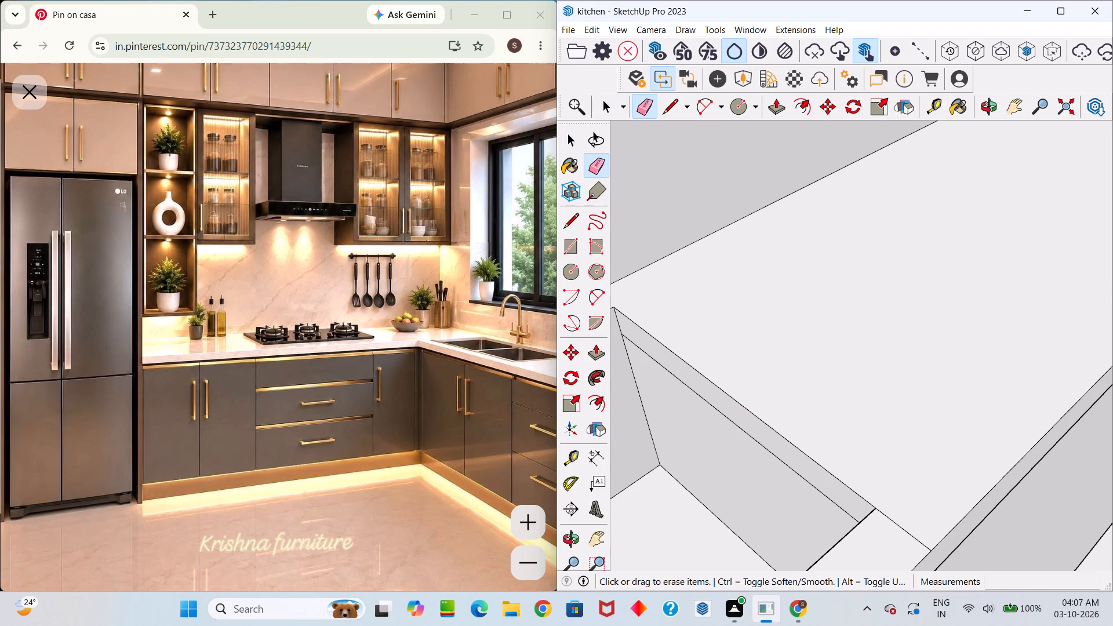
click(731, 422)
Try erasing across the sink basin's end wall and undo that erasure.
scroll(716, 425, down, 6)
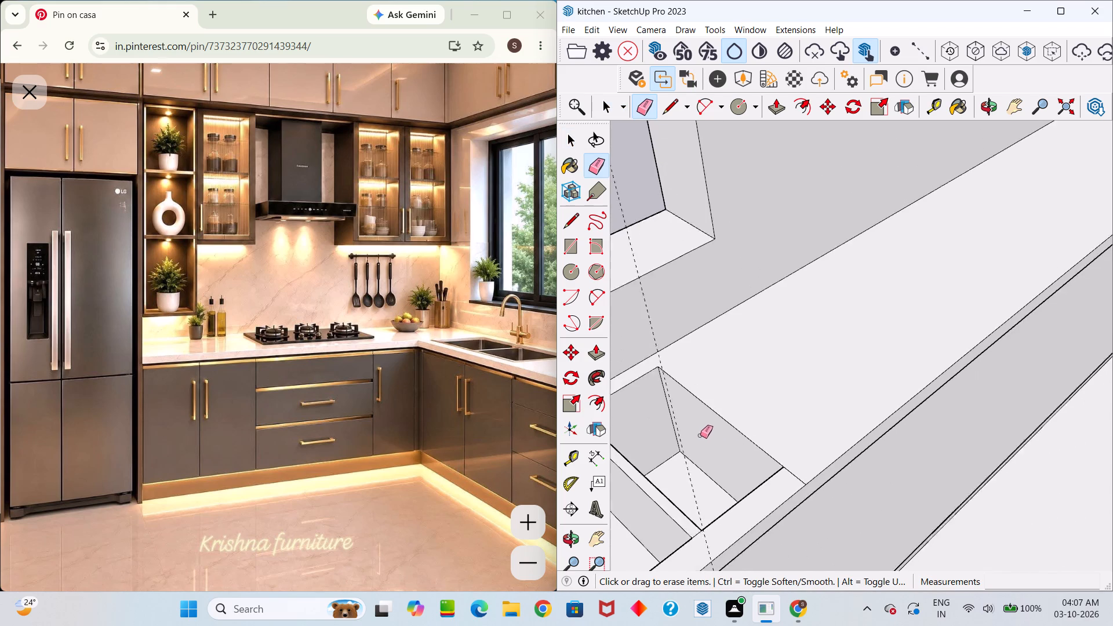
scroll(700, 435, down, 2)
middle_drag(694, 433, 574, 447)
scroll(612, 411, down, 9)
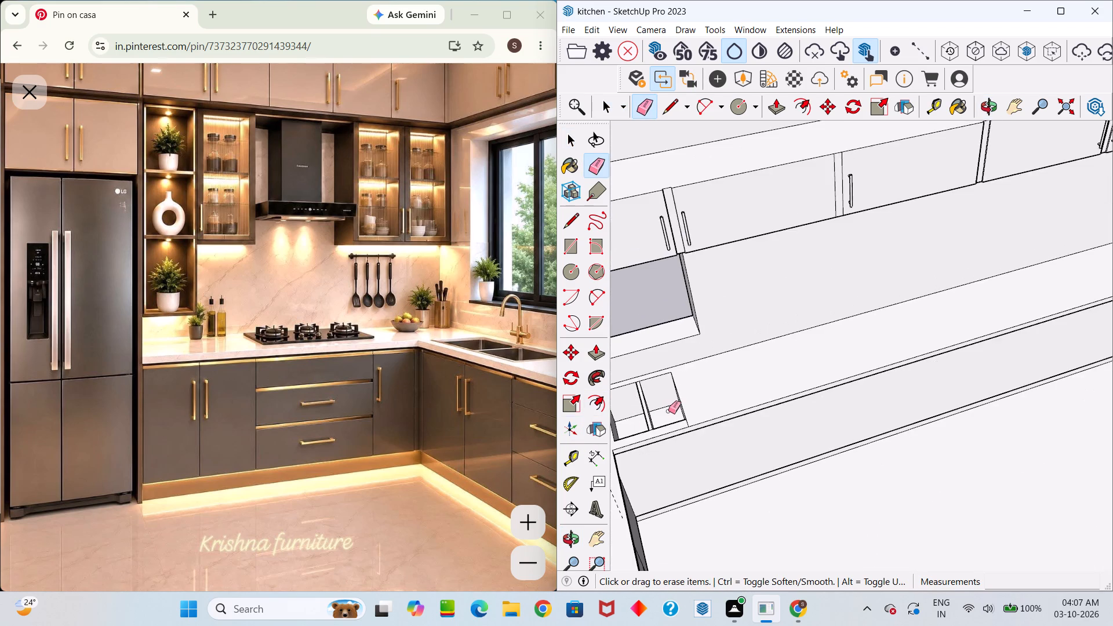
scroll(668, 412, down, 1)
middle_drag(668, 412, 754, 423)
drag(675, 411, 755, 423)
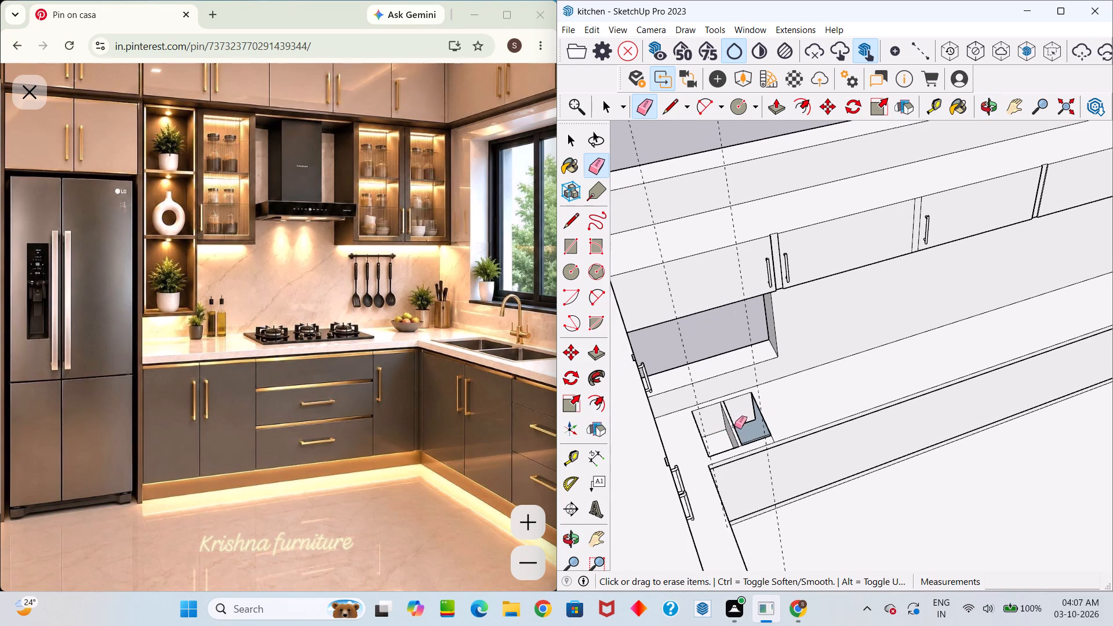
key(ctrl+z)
Erase the stray edge running from the sink basin's corner across the countertop to its front edge.
scroll(762, 385, up, 5)
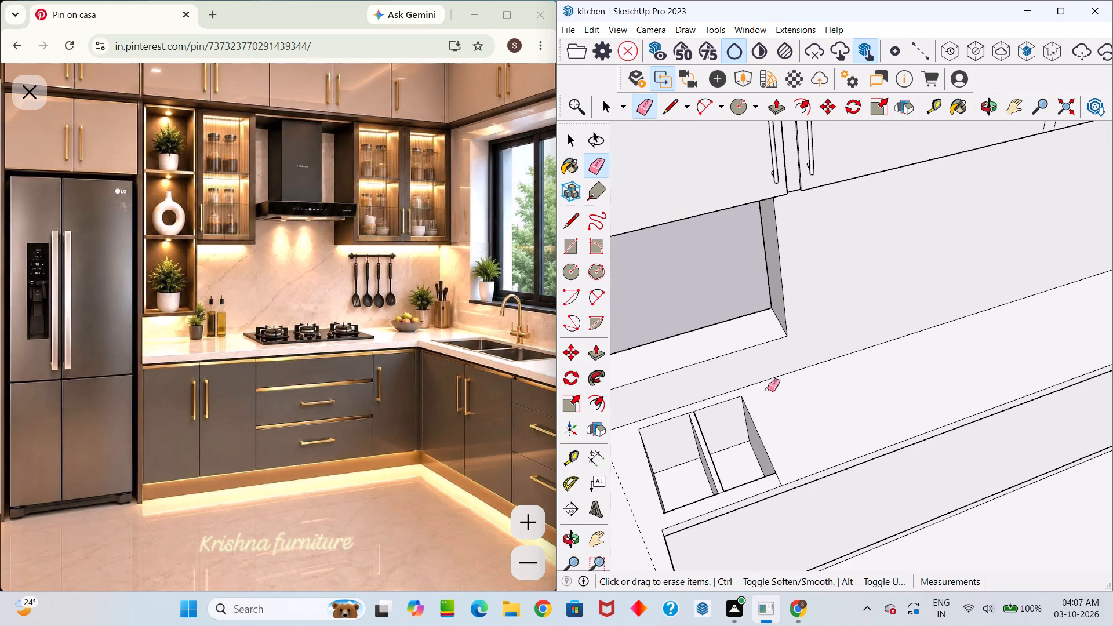
key(space)
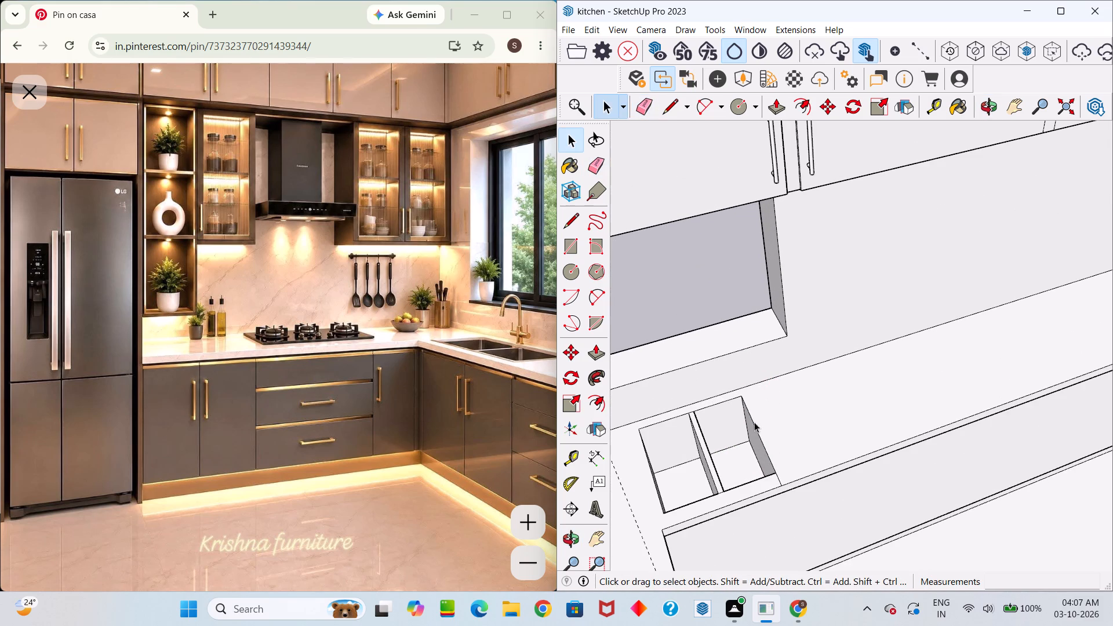
scroll(747, 428, up, 3)
scroll(775, 536, up, 6)
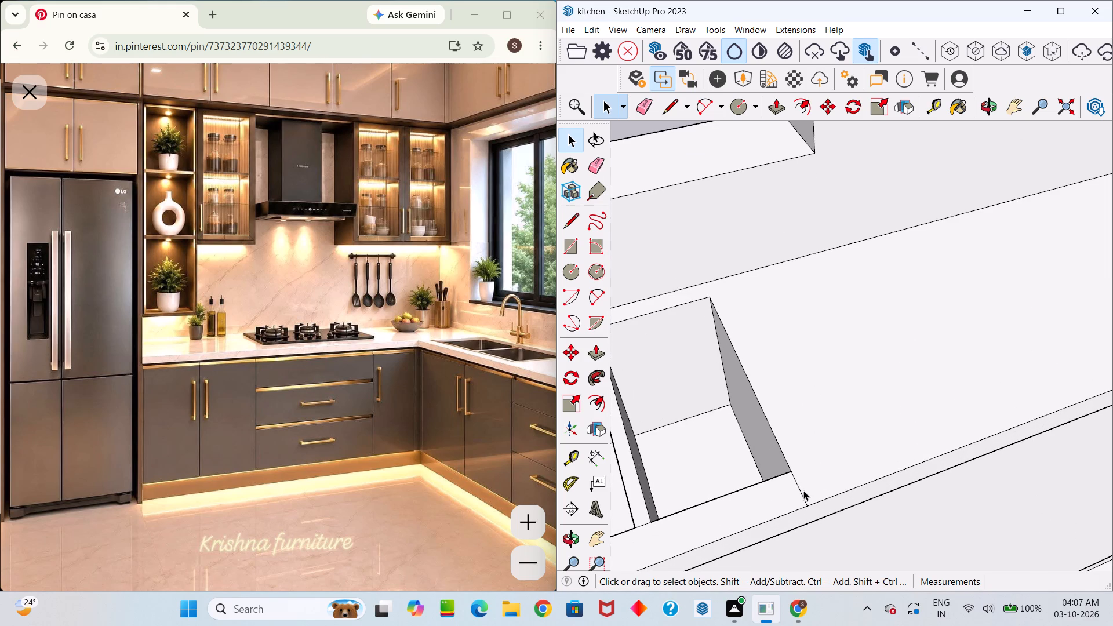
key(e)
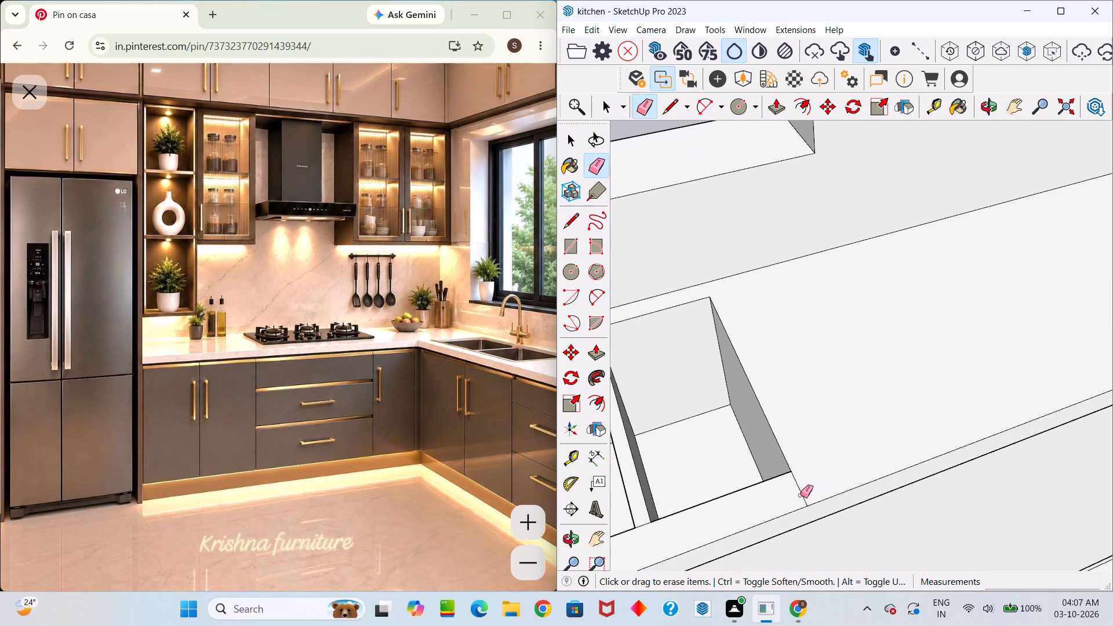
drag(798, 496, 808, 495)
scroll(808, 495, down, 8)
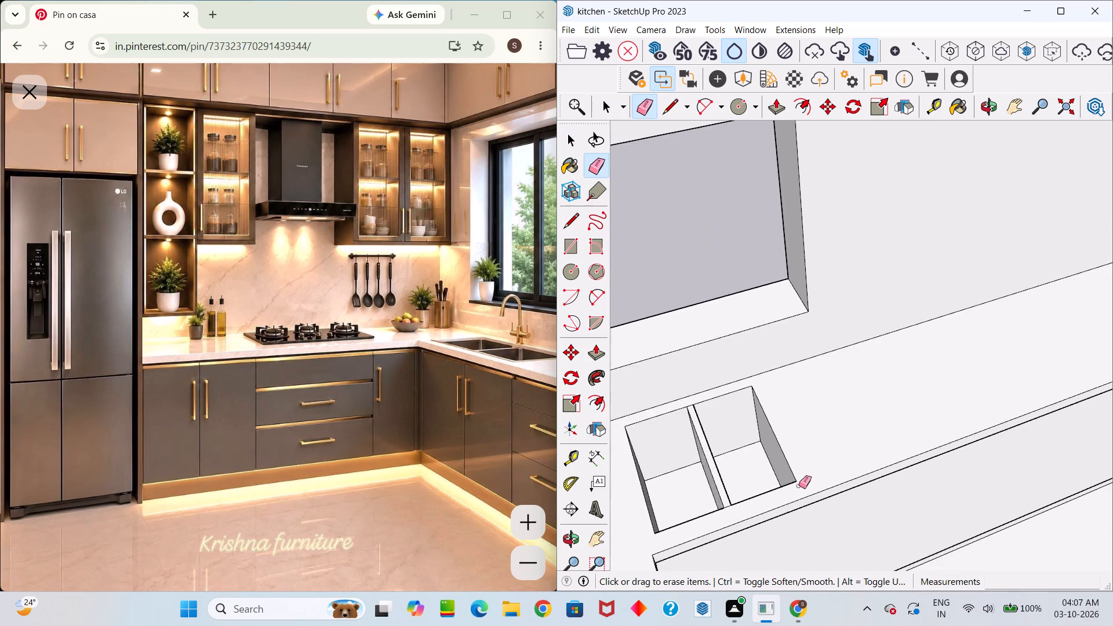
Examine the double sink basin, the countertop corner and the window wall's base cabinet front from several angles.
middle_drag(805, 475, 676, 461)
middle_drag(692, 452, 854, 469)
drag(768, 468, 854, 468)
scroll(822, 472, down, 1)
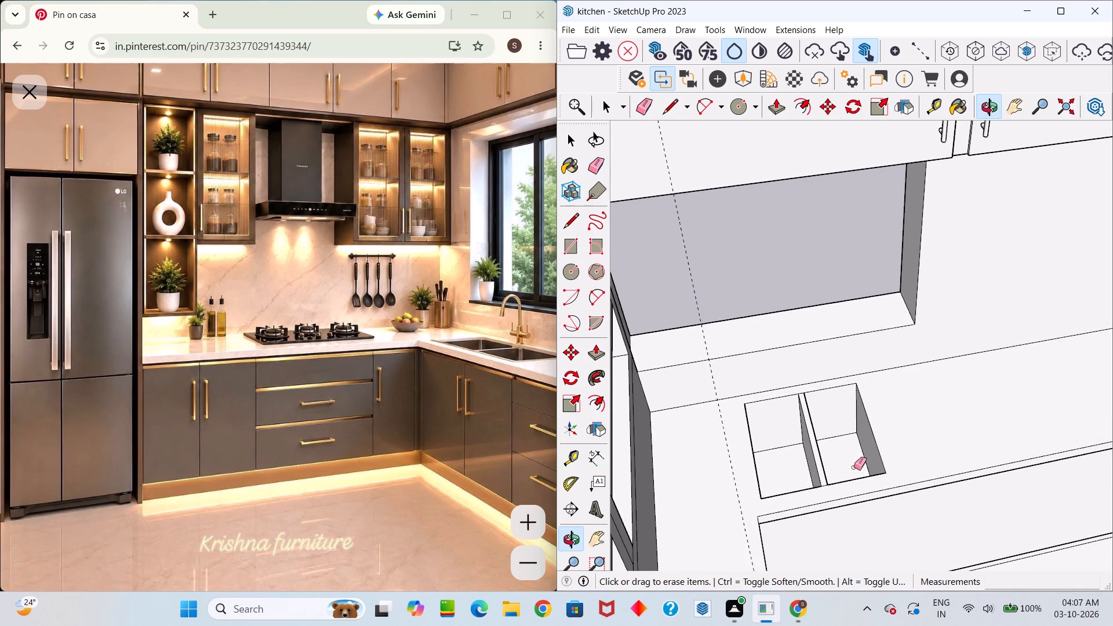
scroll(860, 463, up, 3)
key(space)
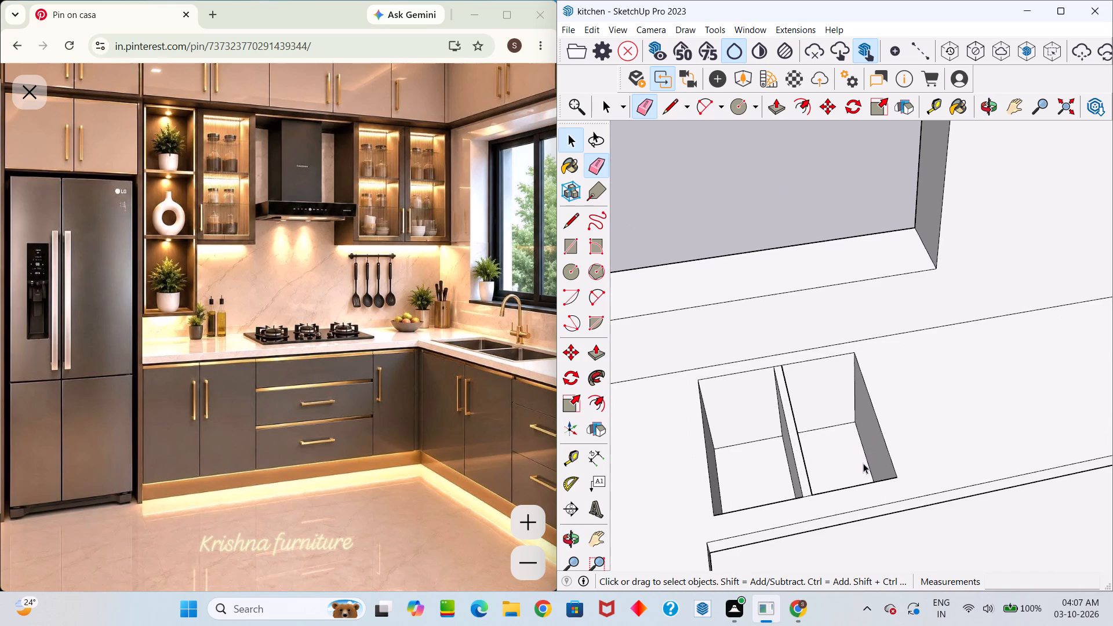
scroll(836, 406, down, 3)
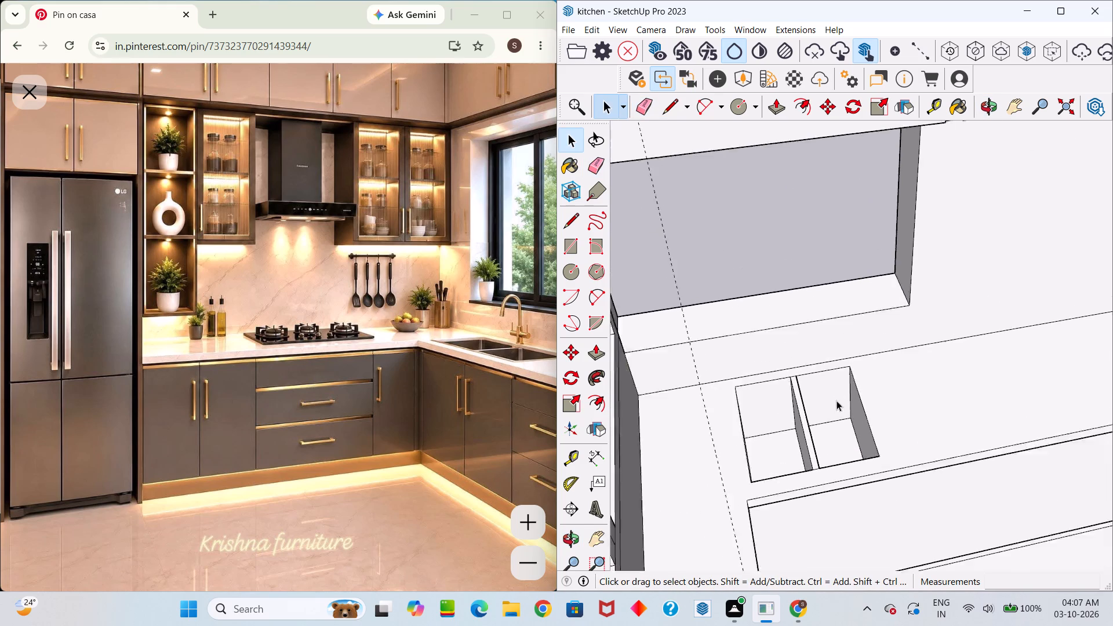
scroll(836, 401, down, 4)
middle_drag(872, 457, 790, 292)
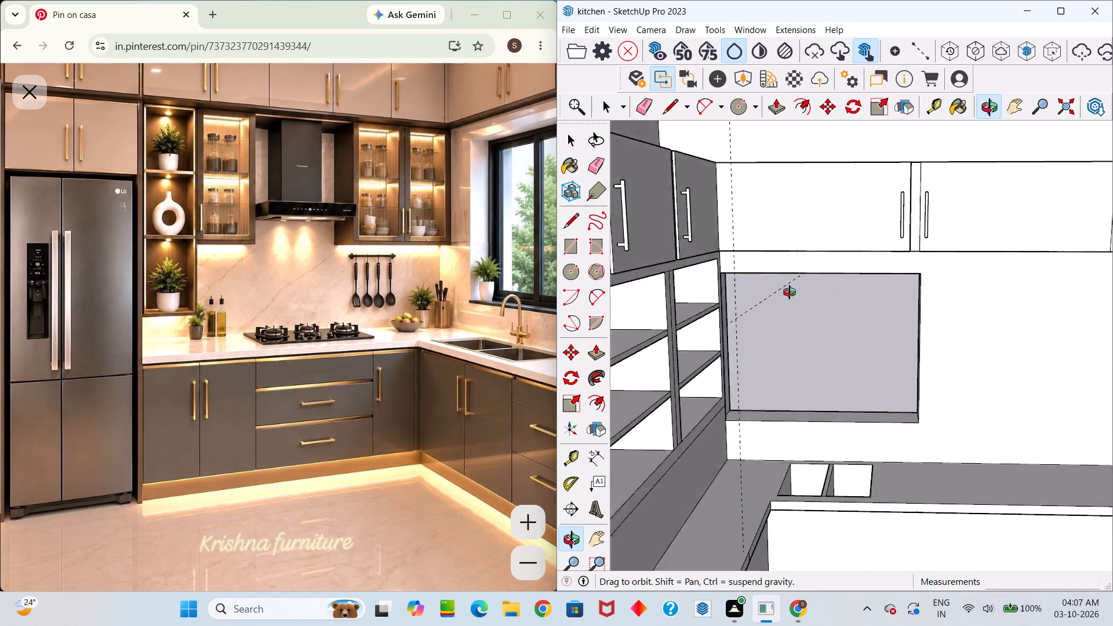
middle_drag(790, 292, 792, 361)
scroll(795, 351, down, 5)
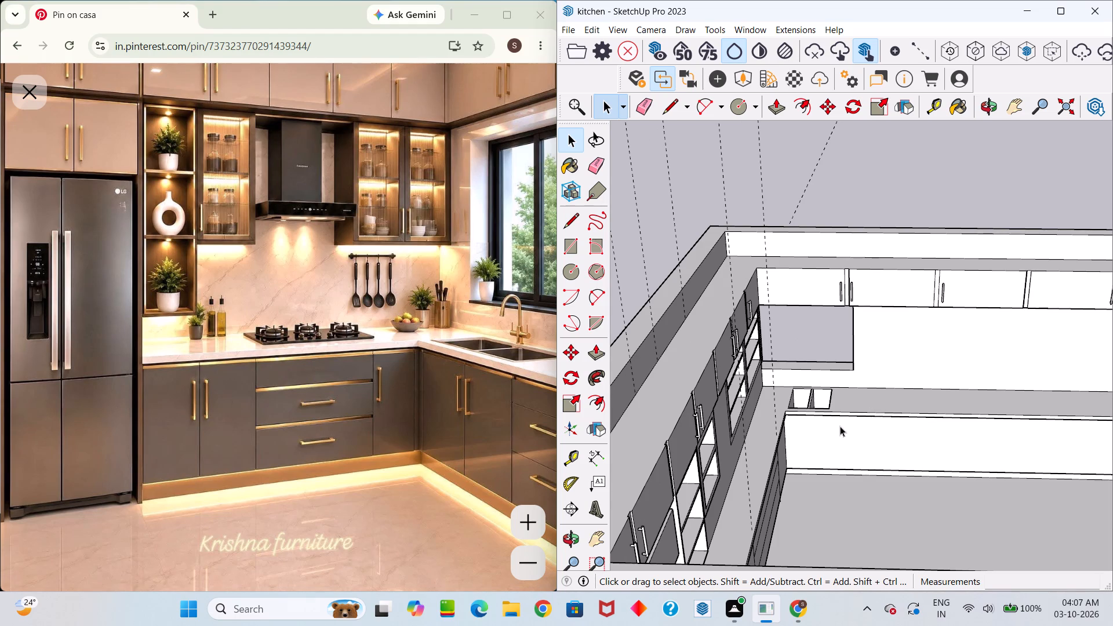
middle_drag(844, 430, 802, 442)
scroll(807, 437, up, 10)
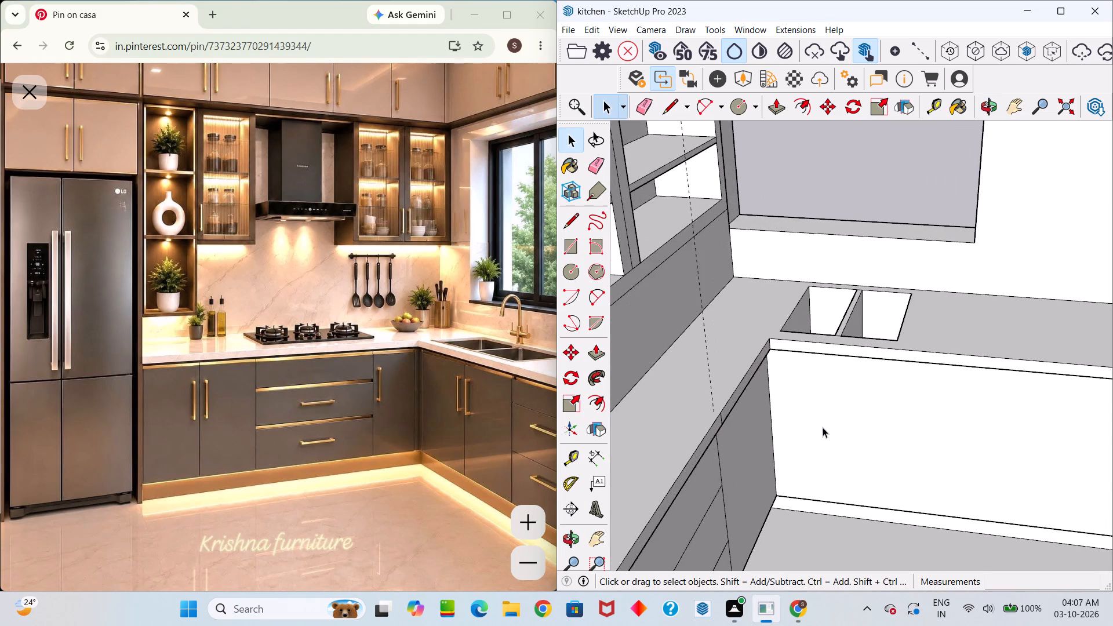
middle_drag(825, 427, 665, 372)
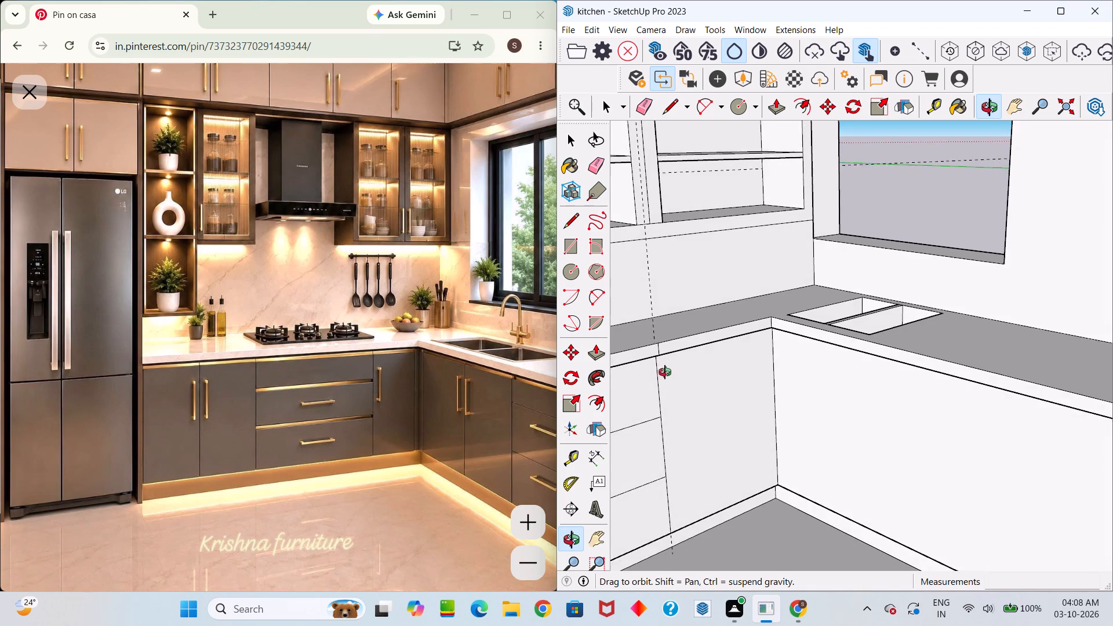
middle_drag(665, 372, 724, 388)
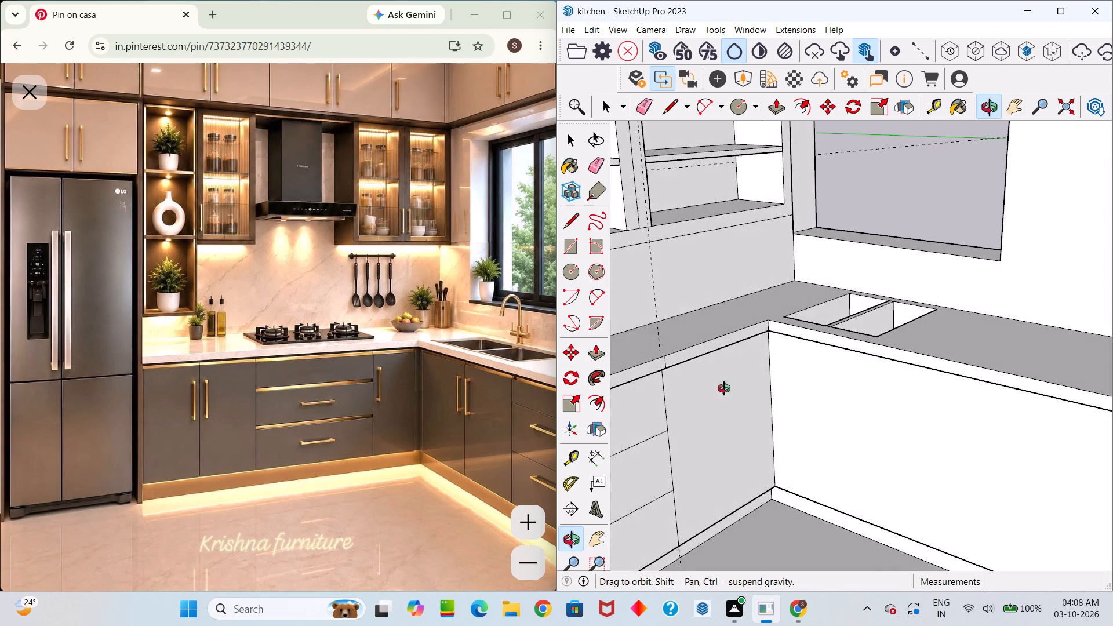
middle_drag(724, 388, 893, 474)
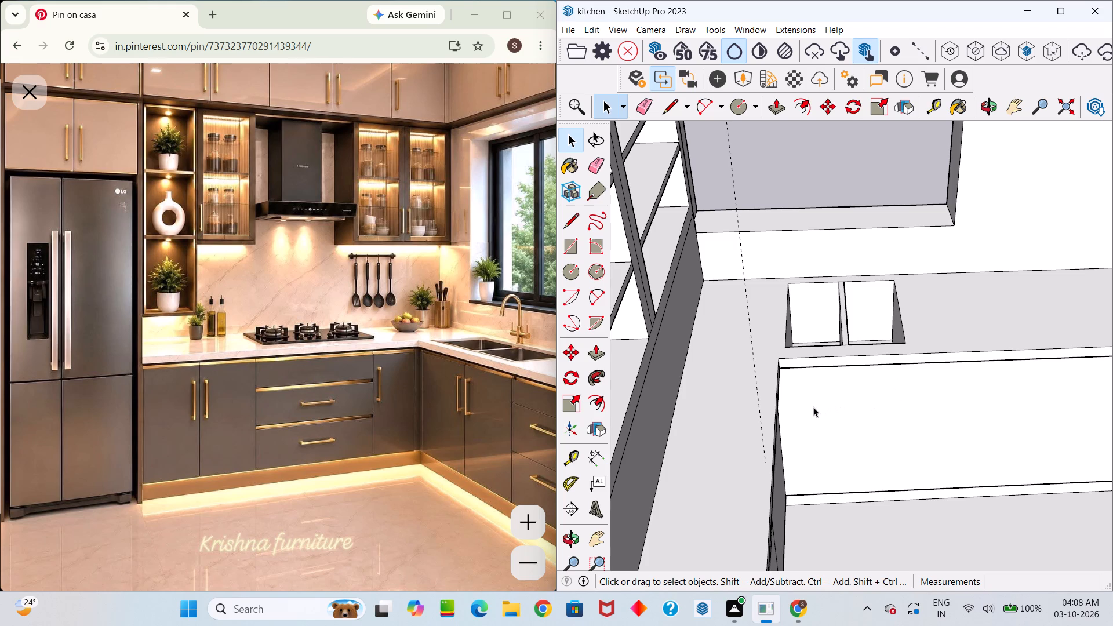
Place a vertical guide on the window wall's base cabinet front, 2' from the inner corner edge.
key(t)
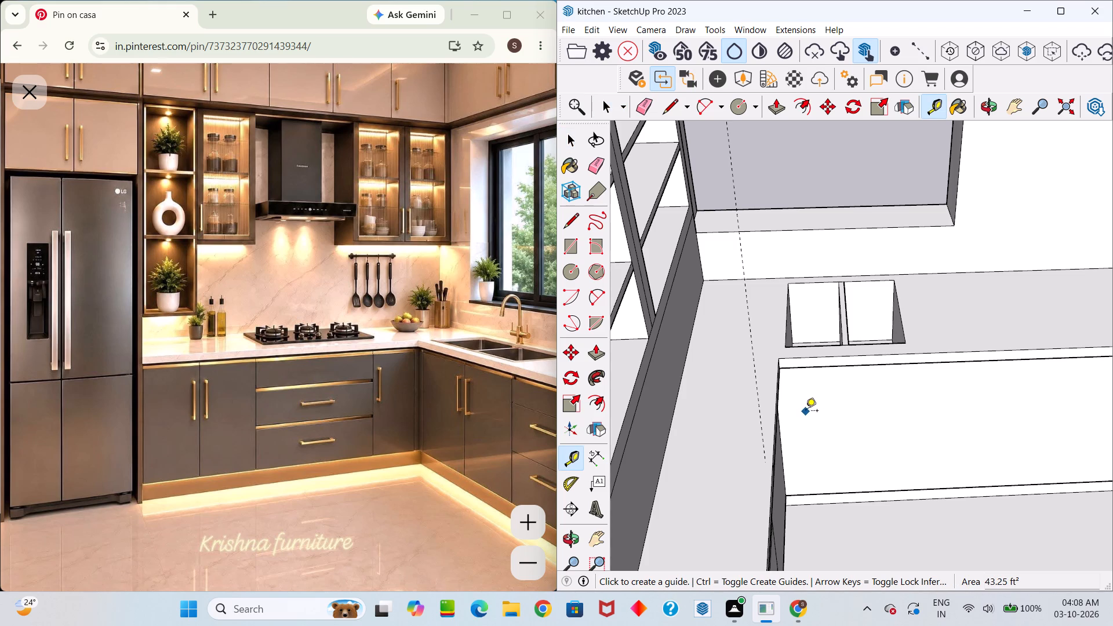
click(782, 420)
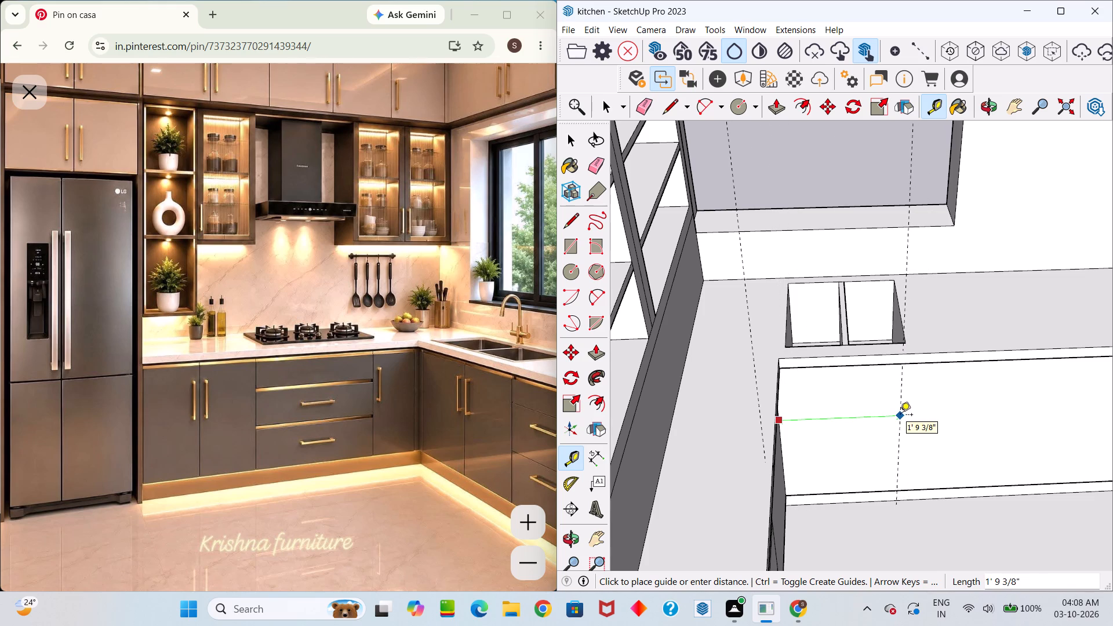
key(2)
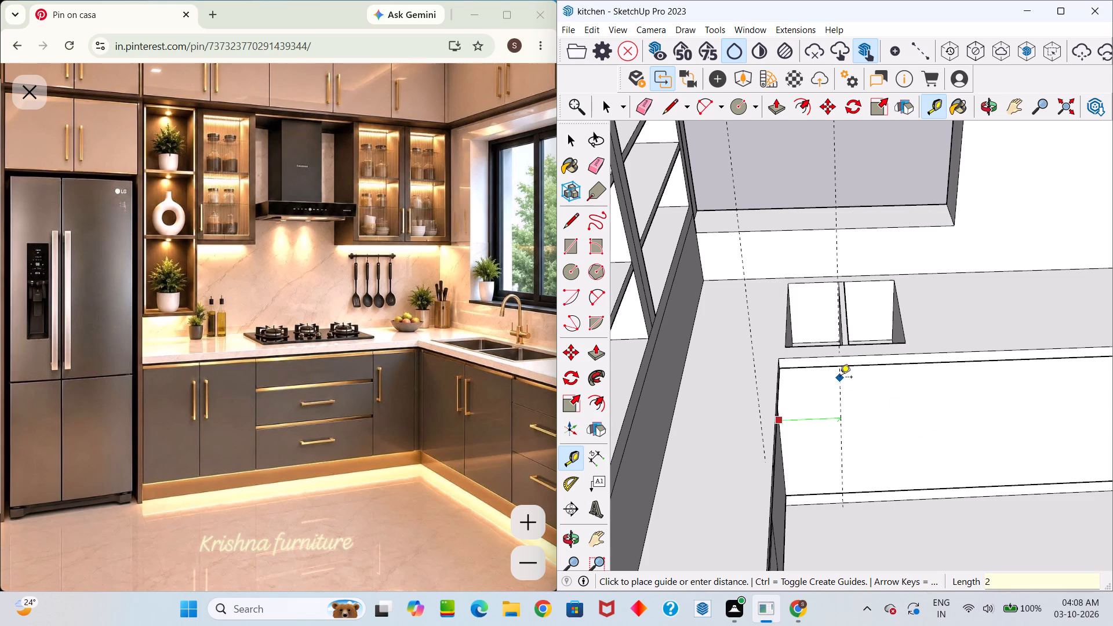
key(apostrophe)
key(Return)
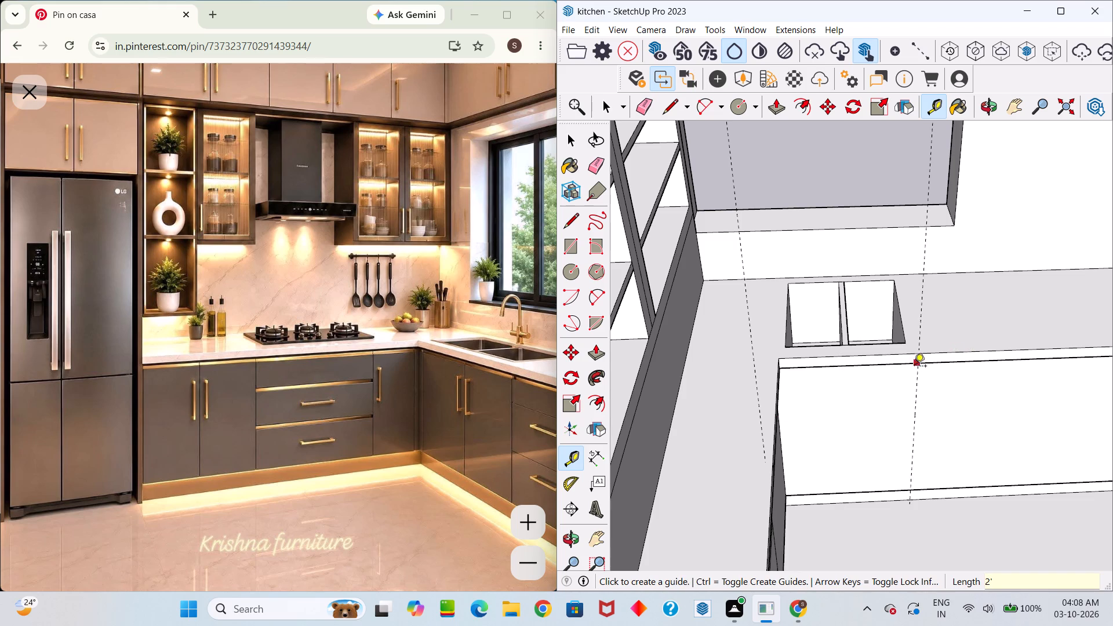
Place a second vertical guide on the window wall's base cabinet front, 4' beyond the first guide, away from the corner.
middle_drag(908, 370, 863, 261)
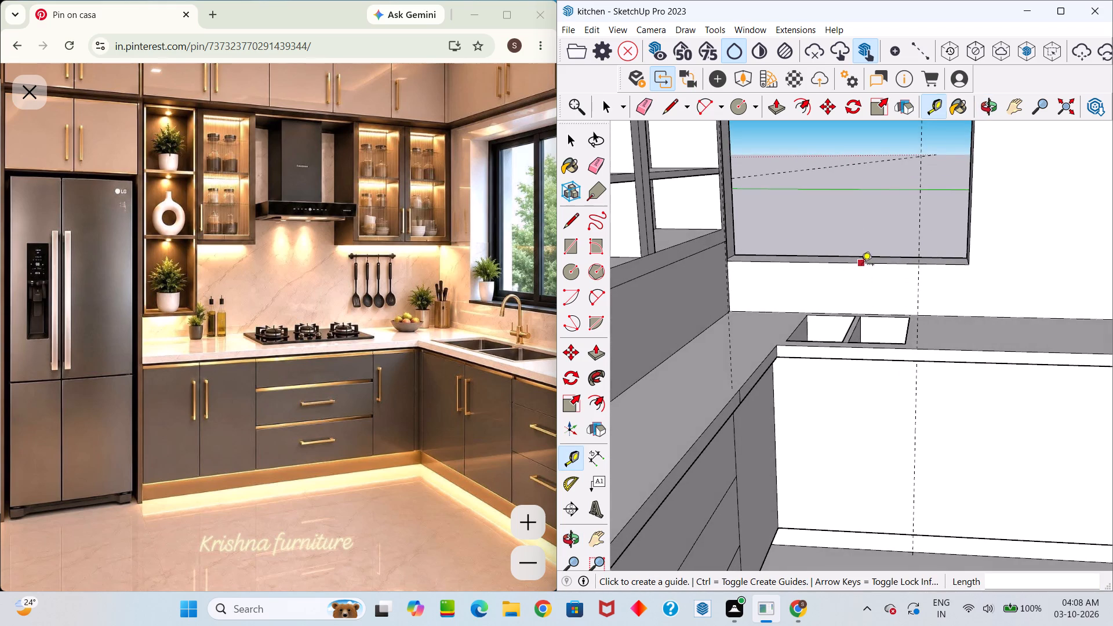
scroll(868, 269, down, 7)
scroll(881, 296, up, 20)
scroll(881, 296, up, 8)
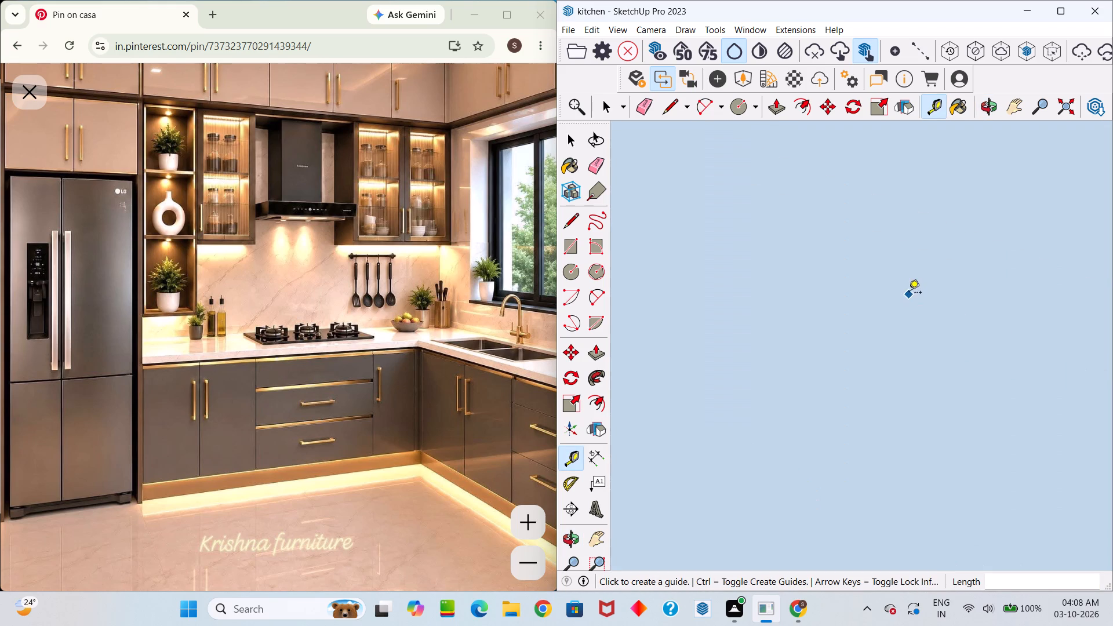
scroll(907, 297, up, 20)
scroll(907, 297, up, 7)
middle_drag(911, 299, 905, 319)
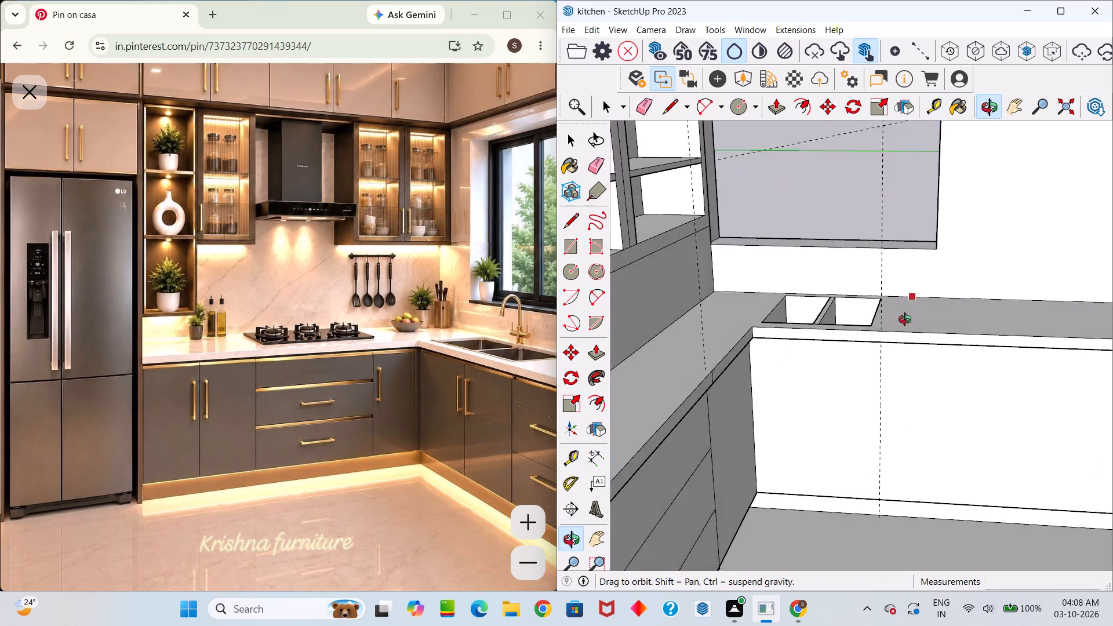
middle_drag(905, 319, 835, 388)
scroll(845, 384, down, 10)
middle_drag(859, 399, 809, 385)
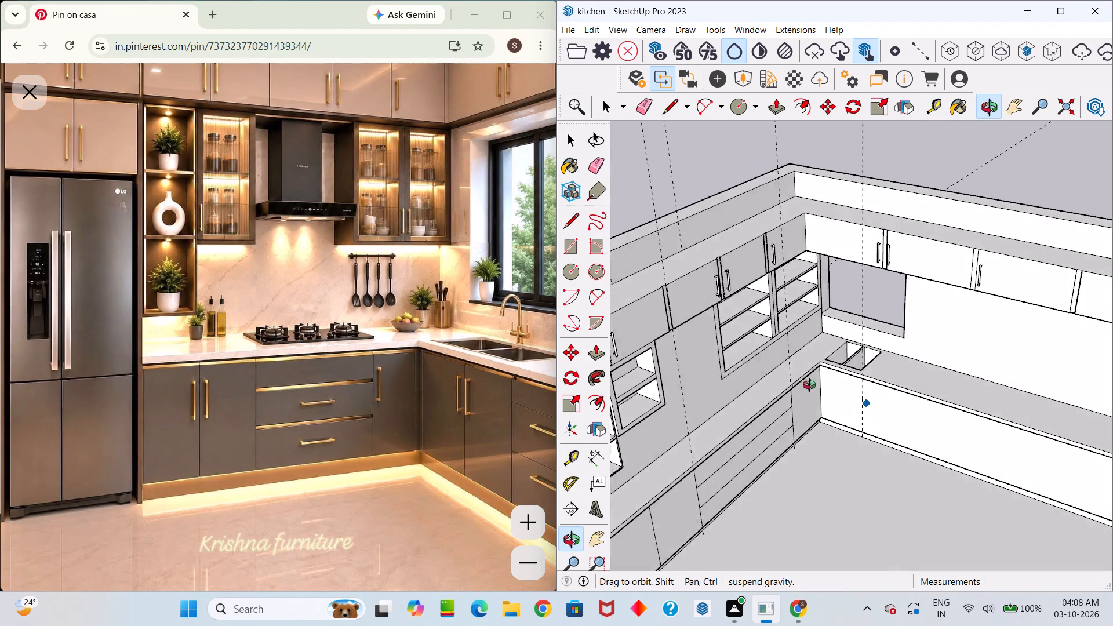
middle_drag(809, 385, 885, 412)
scroll(885, 412, down, 4)
middle_drag(886, 411, 919, 457)
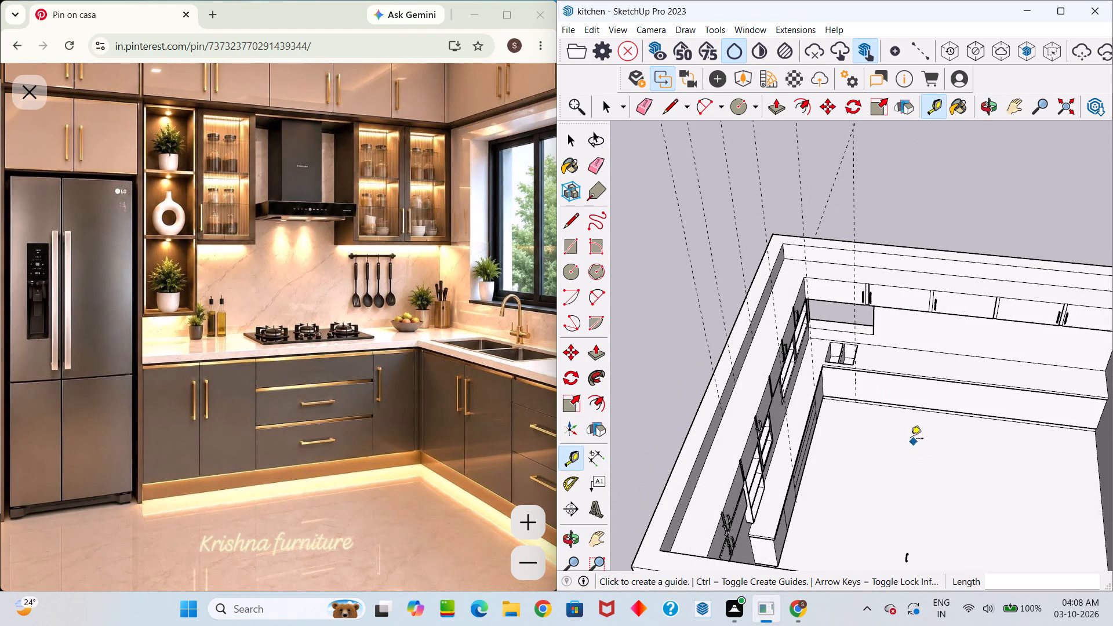
middle_drag(890, 409, 882, 347)
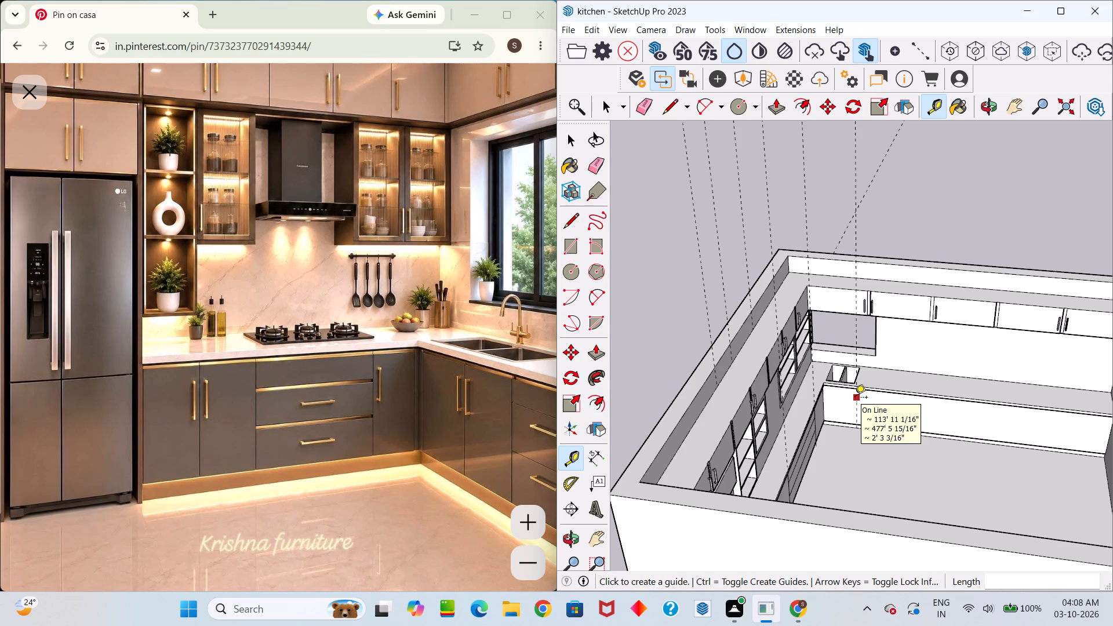
click(855, 398)
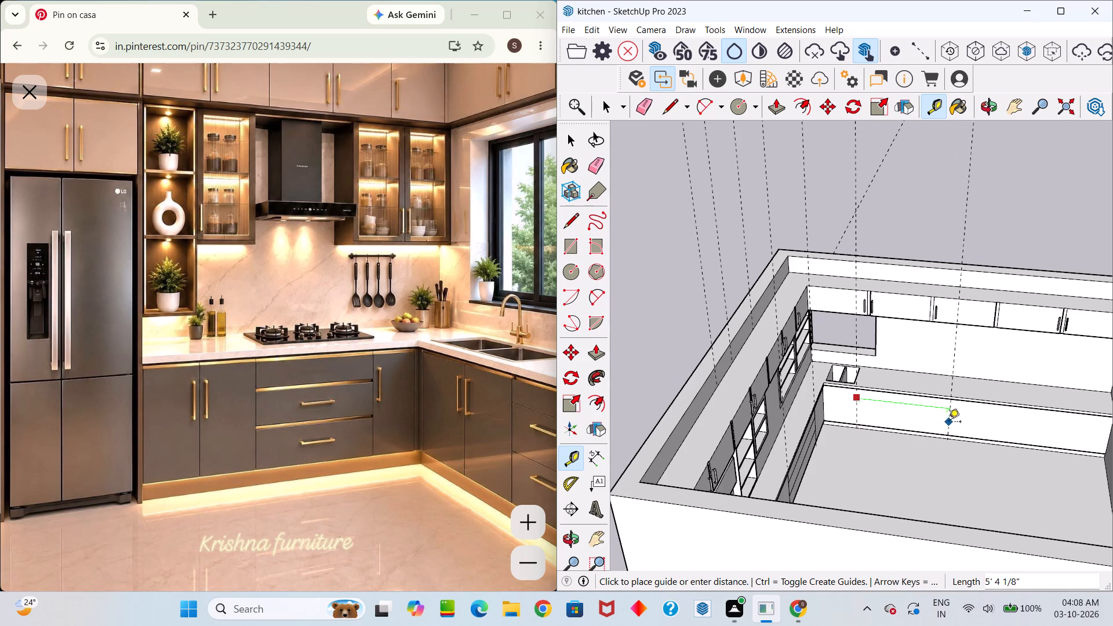
key(4)
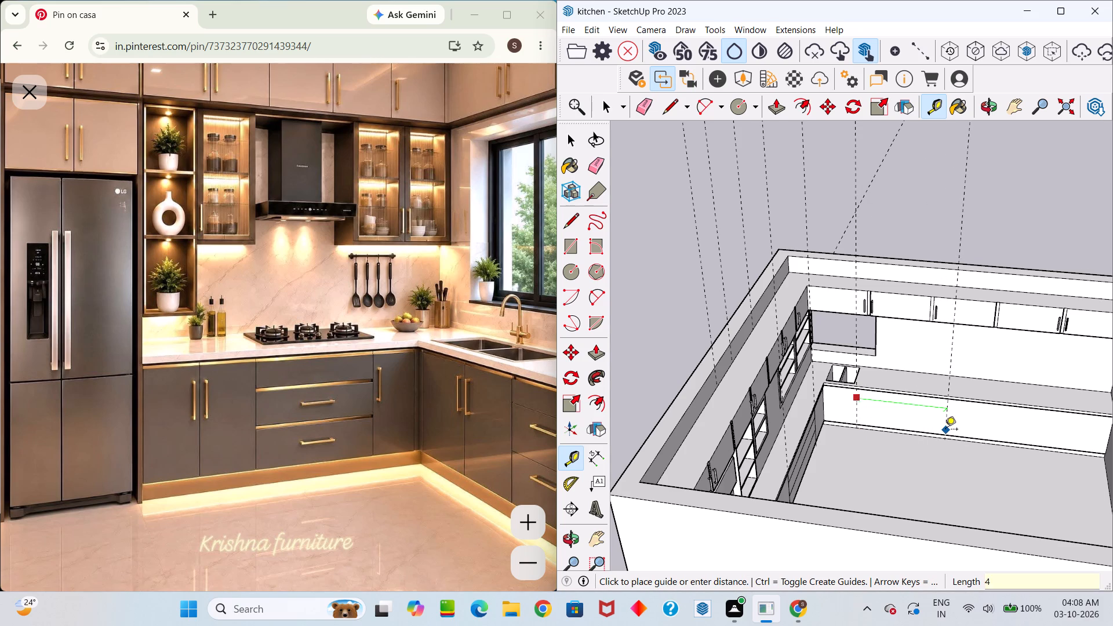
key(apostrophe)
key(Return)
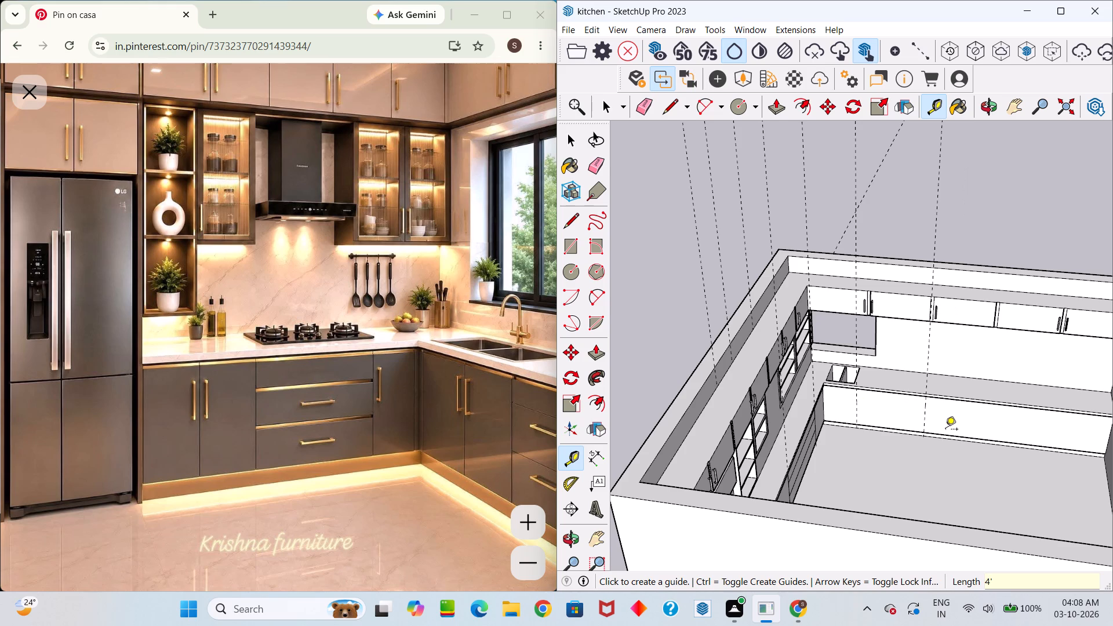
Examine the guide spacing along the window wall's base cabinet front against the overhead doors and the rest of the room.
scroll(914, 423, up, 4)
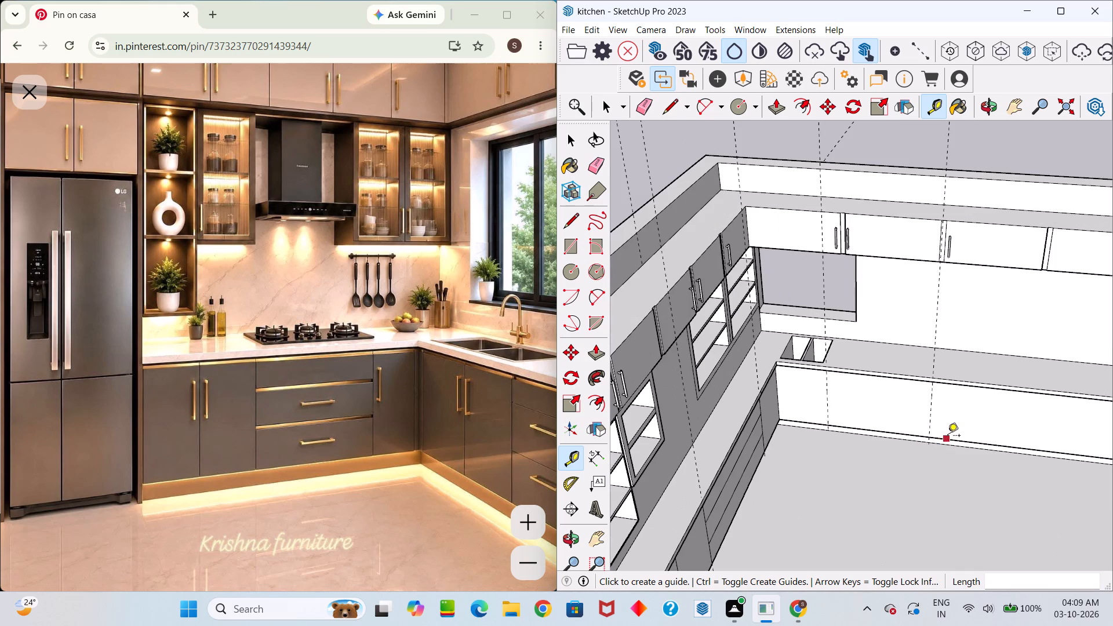
middle_drag(950, 436, 930, 430)
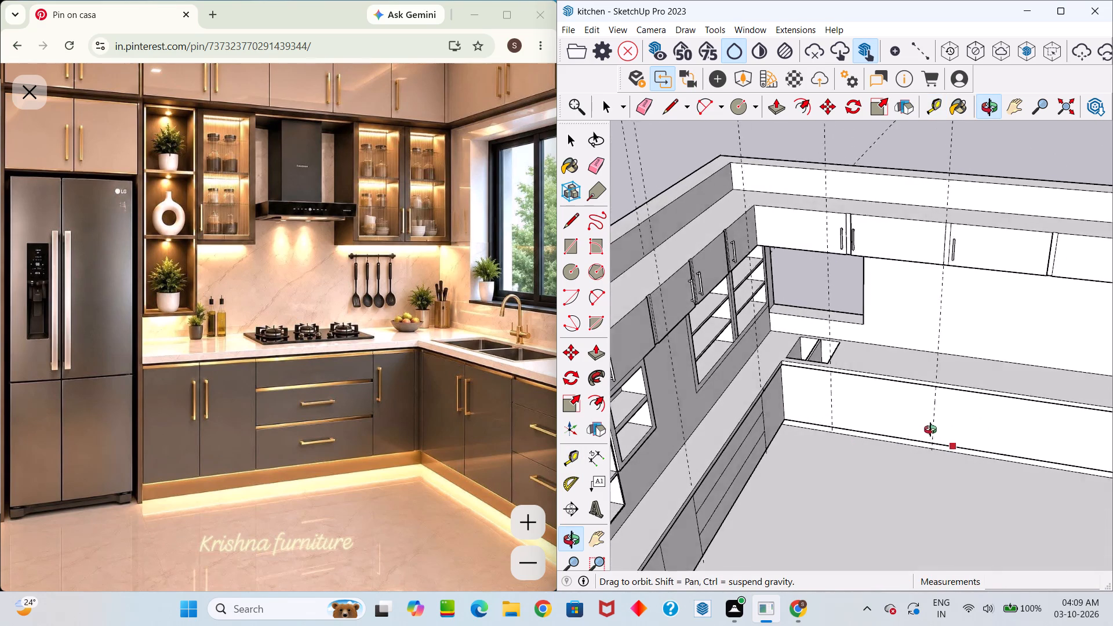
middle_drag(930, 430, 957, 418)
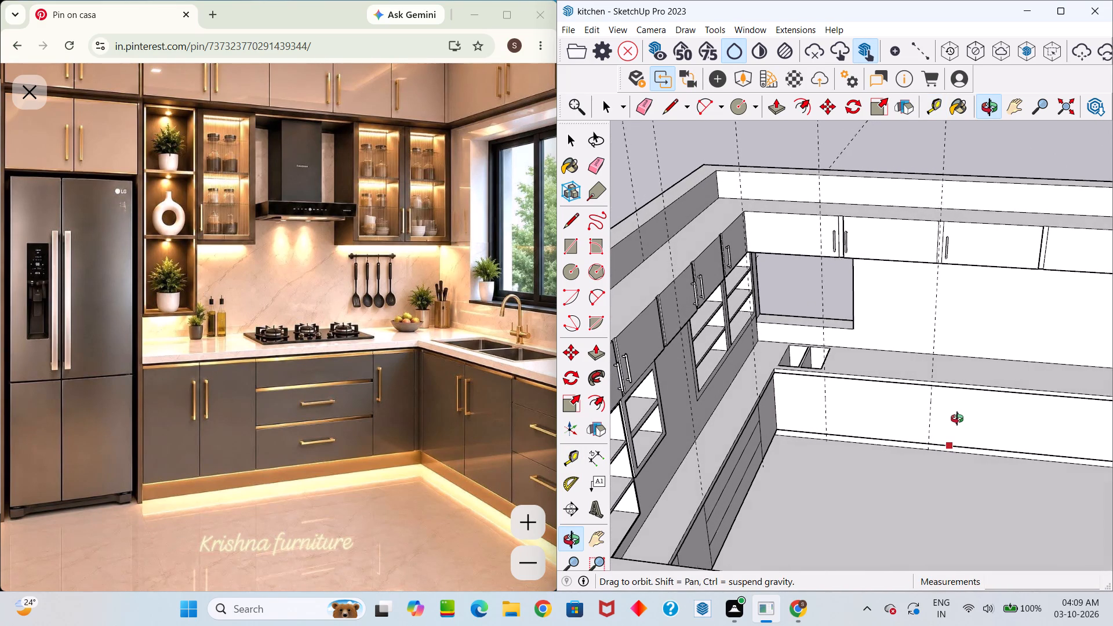
middle_drag(957, 418, 866, 424)
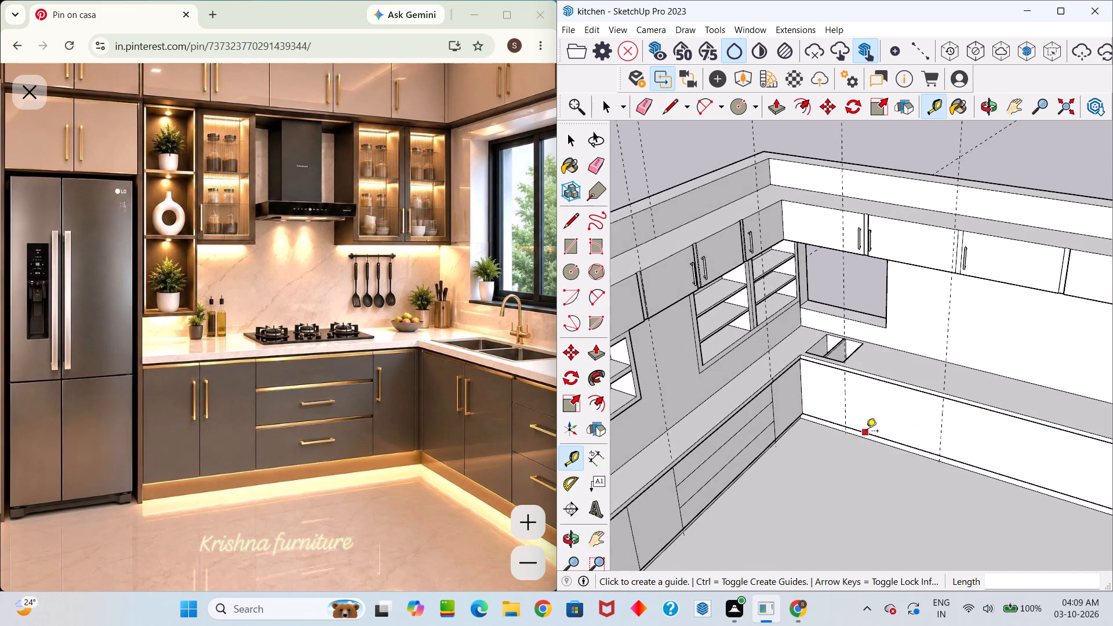
scroll(866, 432, down, 9)
middle_drag(903, 434, 774, 462)
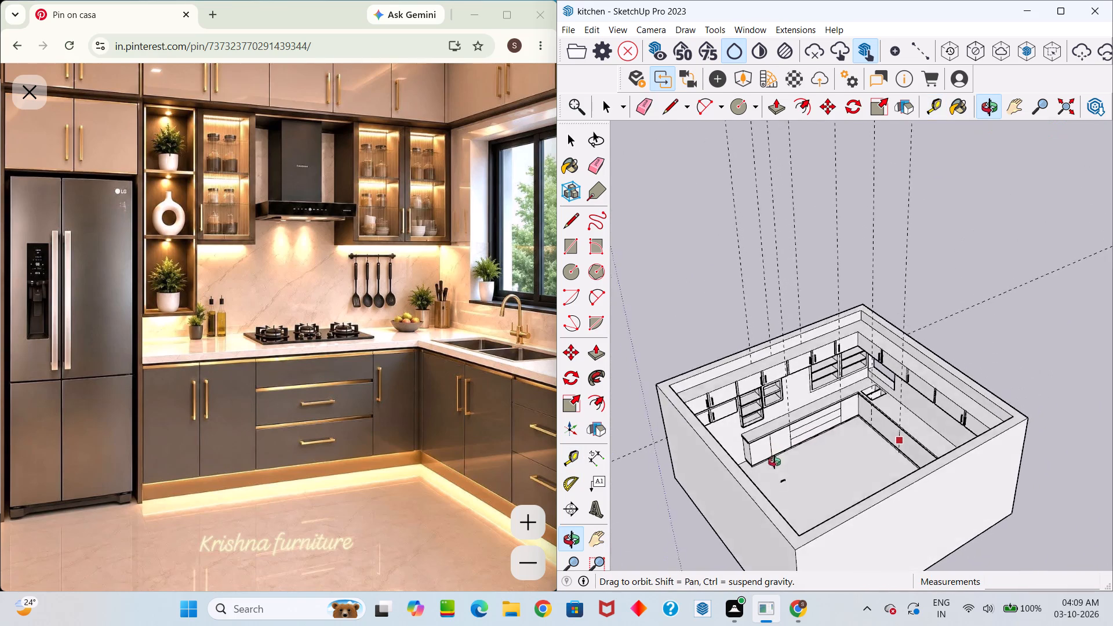
middle_drag(774, 462, 917, 437)
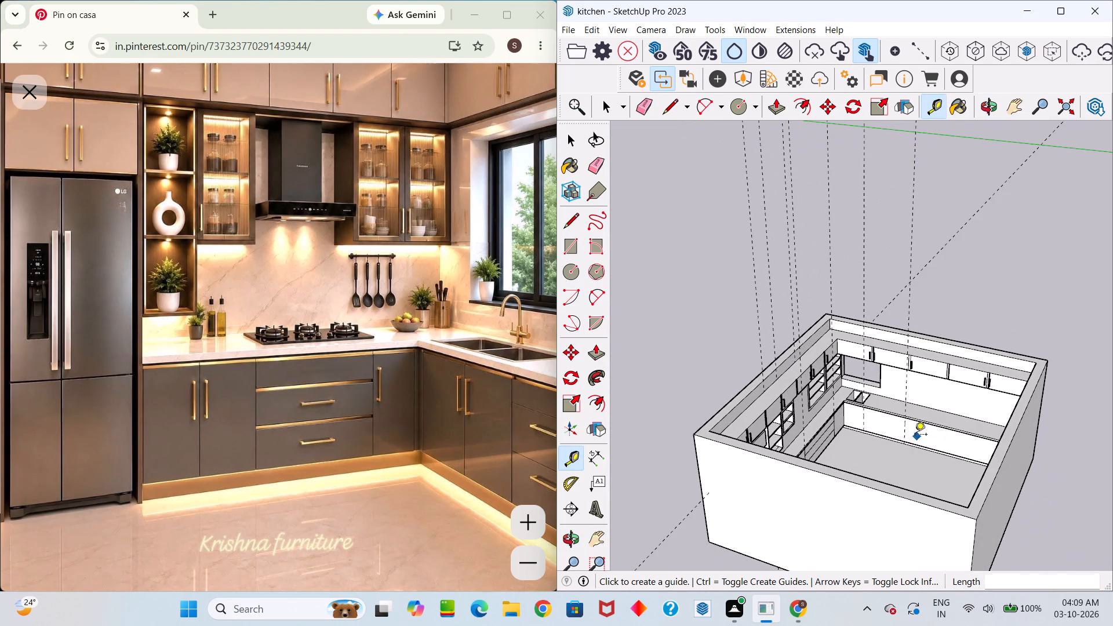
scroll(911, 434, up, 5)
middle_drag(885, 439, 990, 438)
scroll(920, 439, up, 5)
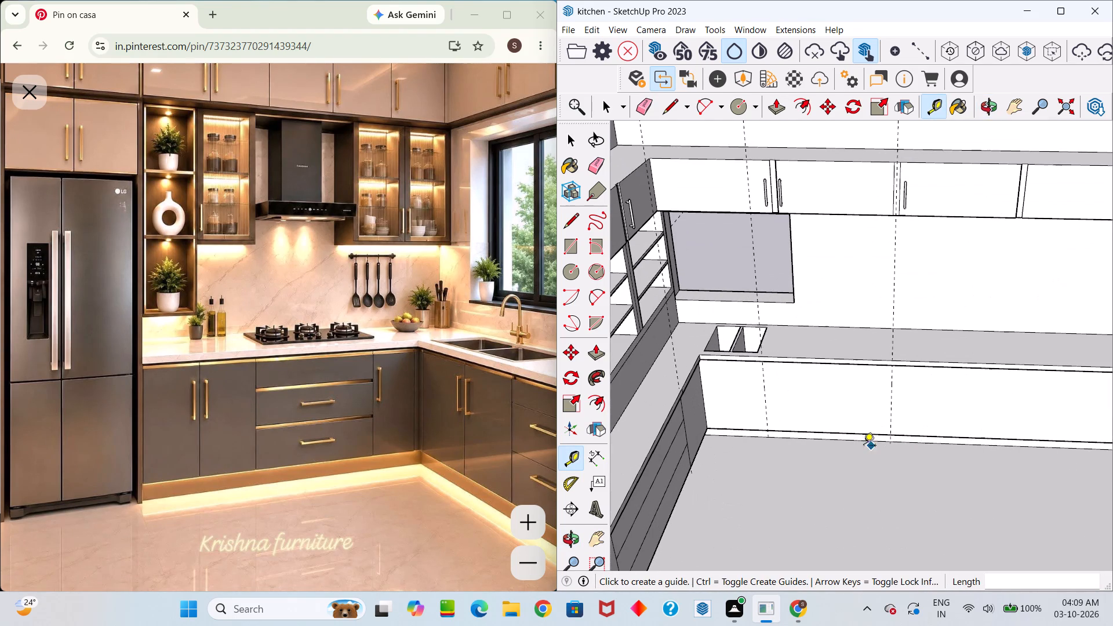
Draw a 2' by 2' 7 15/16" rectangle on the window wall's base cabinet front, from its upper inner corner to the first guide.
key(r)
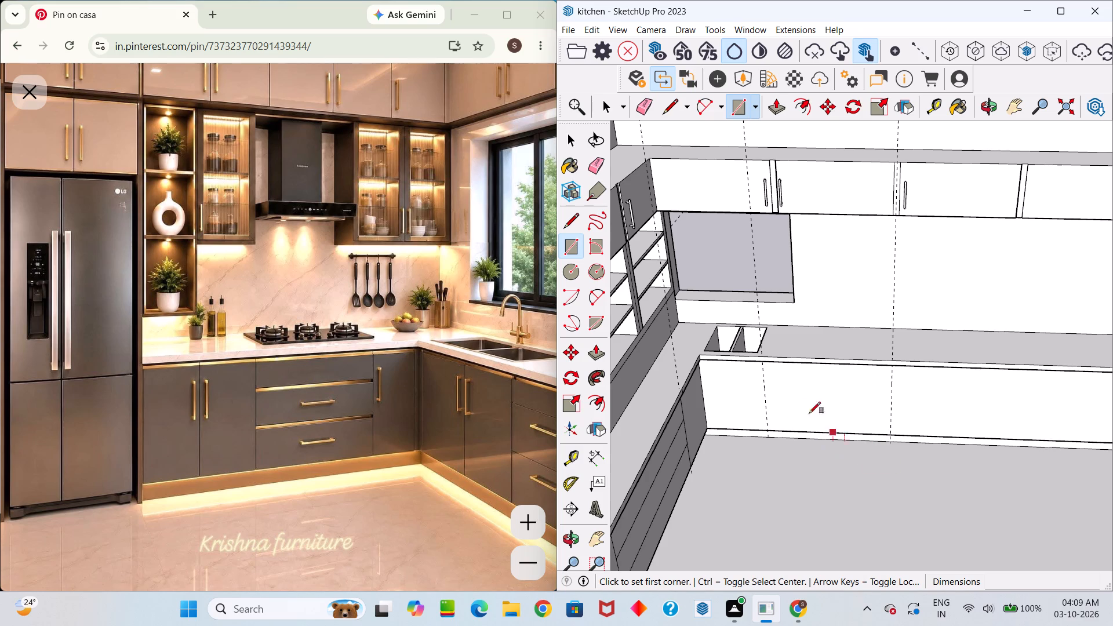
scroll(730, 377, up, 5)
middle_drag(736, 381, 748, 270)
scroll(719, 316, up, 6)
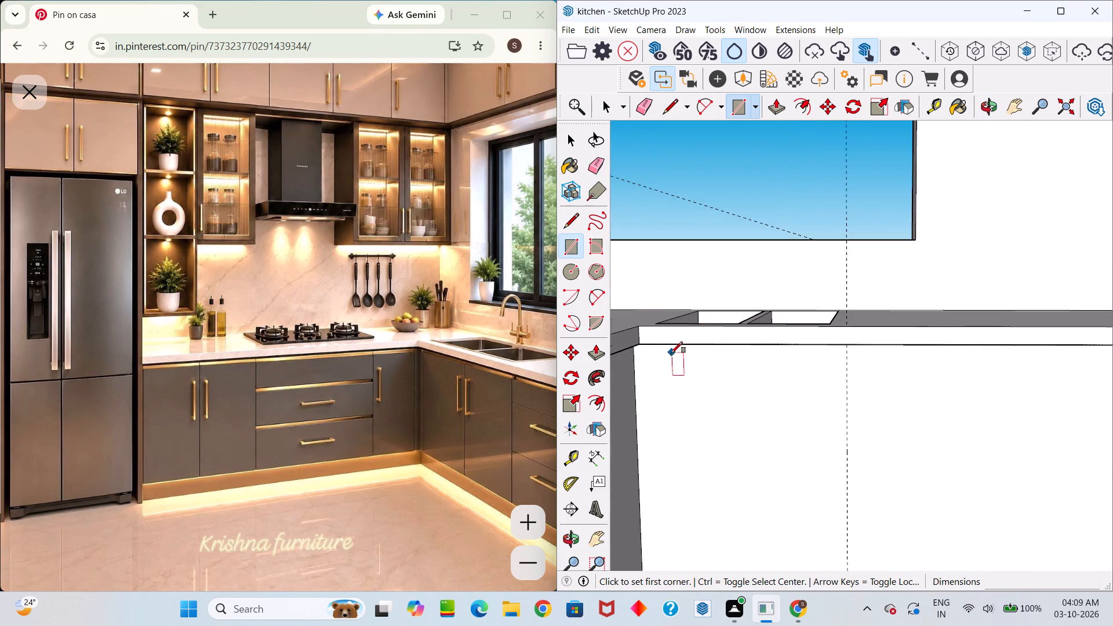
scroll(671, 354, up, 5)
middle_drag(636, 331, 652, 218)
scroll(625, 267, up, 3)
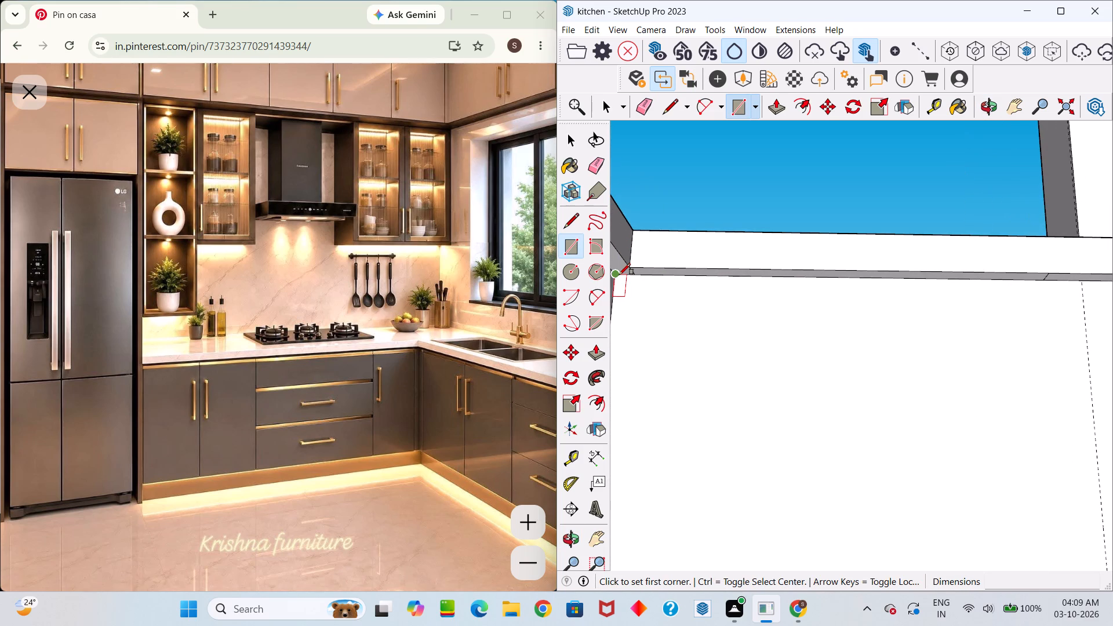
click(619, 275)
scroll(684, 385, down, 15)
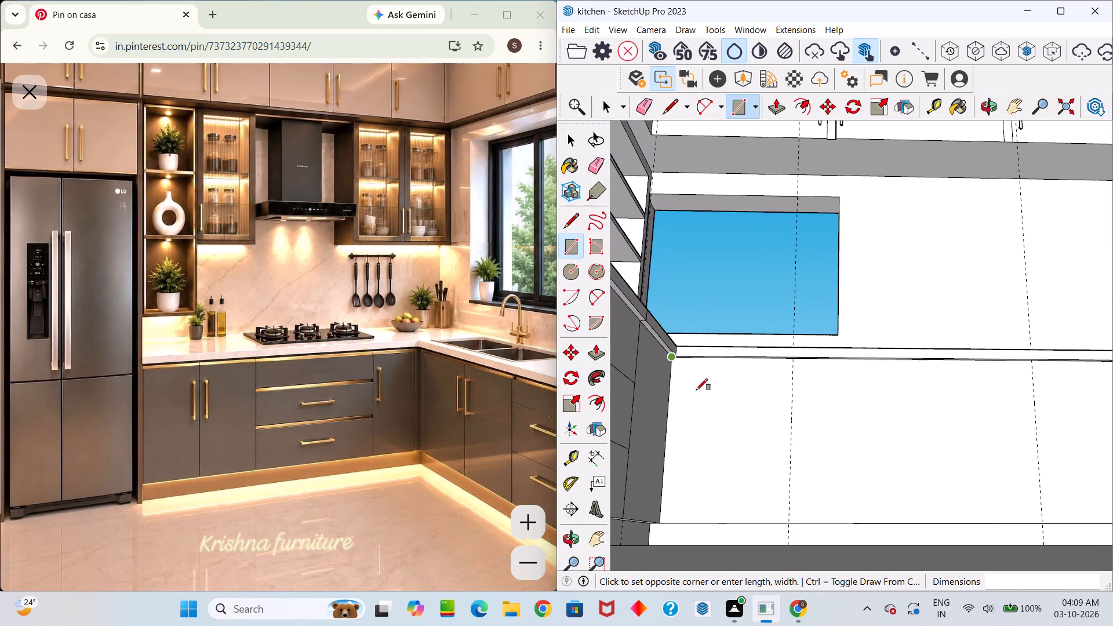
click(787, 522)
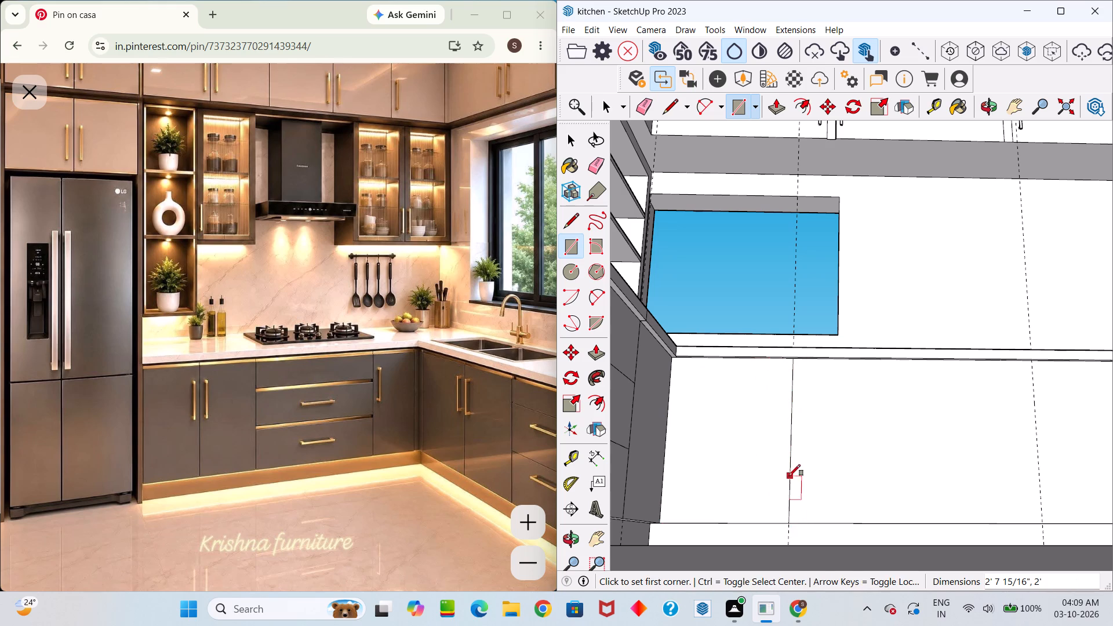
Draw a 4' by 2' 7 15/16" rectangle on the base cabinet front between the first and second vertical guides.
middle_drag(789, 483, 792, 617)
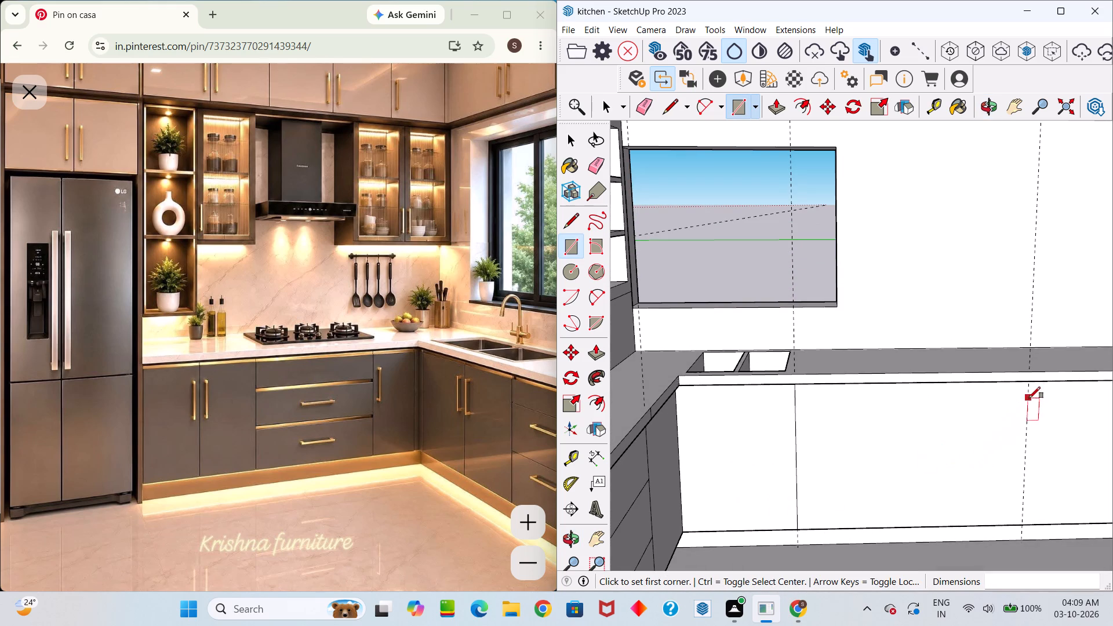
scroll(1027, 399, up, 17)
scroll(1034, 366, up, 5)
middle_drag(1046, 347, 1053, 308)
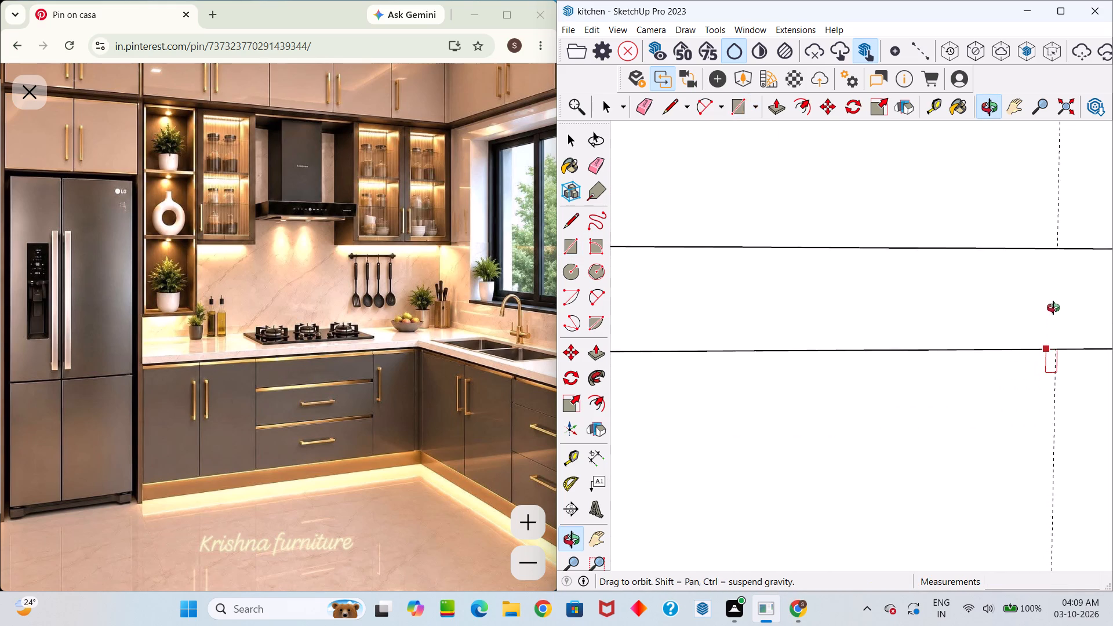
middle_drag(1053, 308, 1057, 285)
scroll(1057, 357, up, 2)
click(1056, 355)
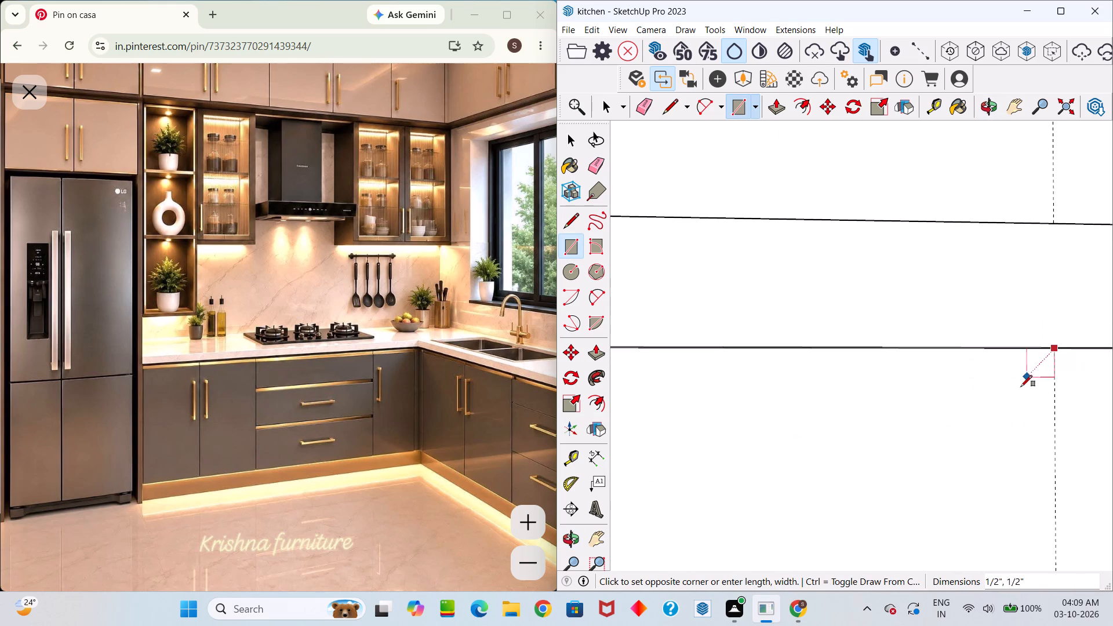
scroll(1016, 397, down, 20)
scroll(1016, 397, down, 14)
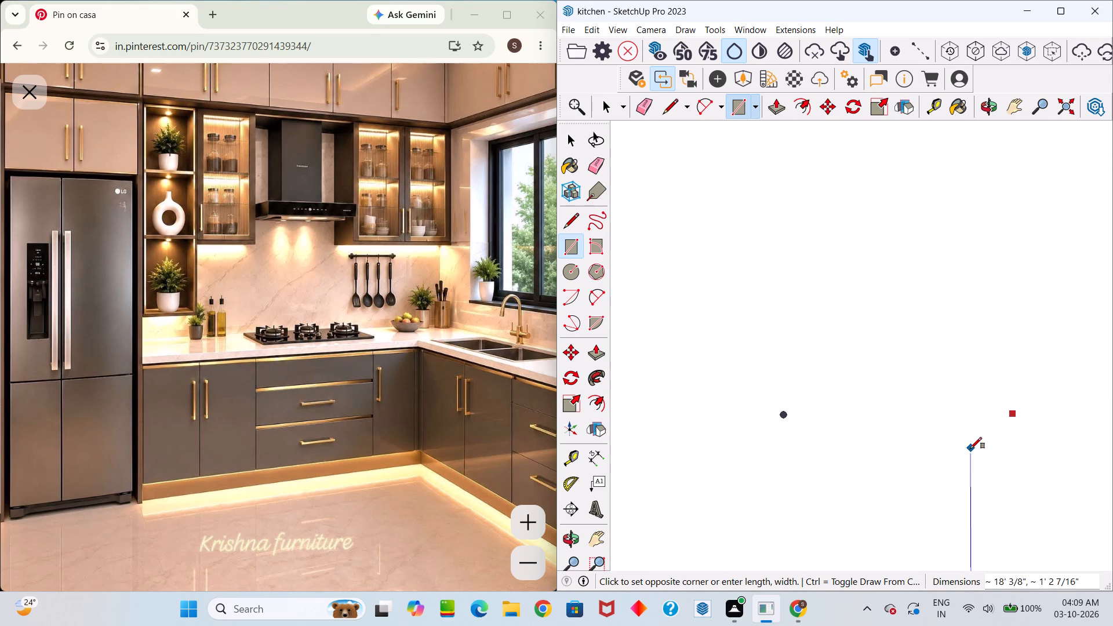
scroll(980, 435, up, 20)
scroll(980, 435, up, 12)
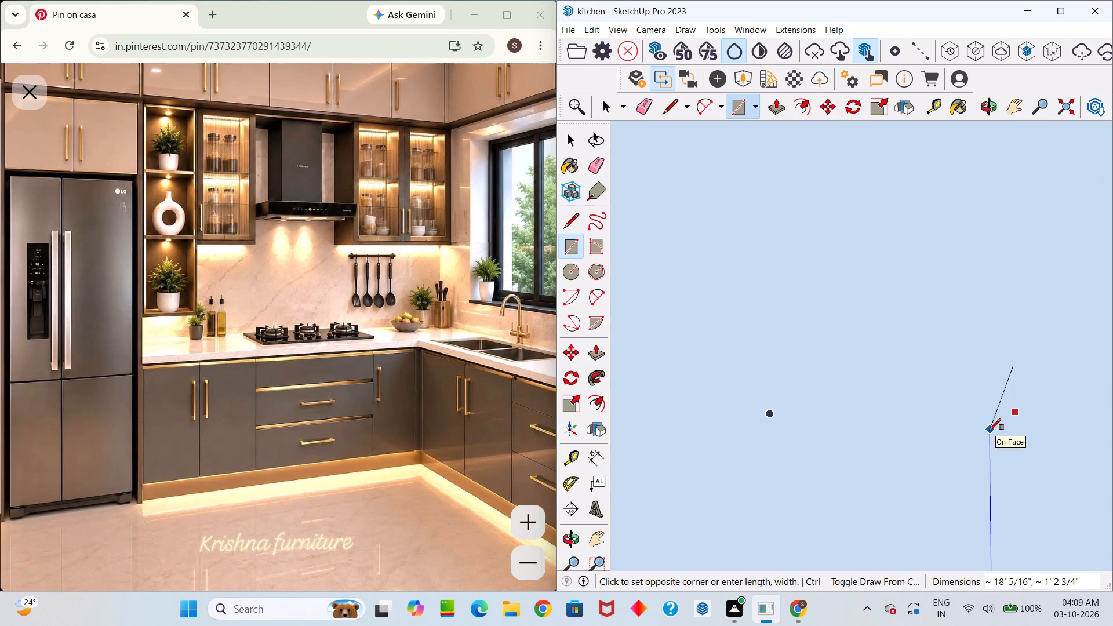
scroll(989, 430, up, 20)
scroll(989, 430, up, 10)
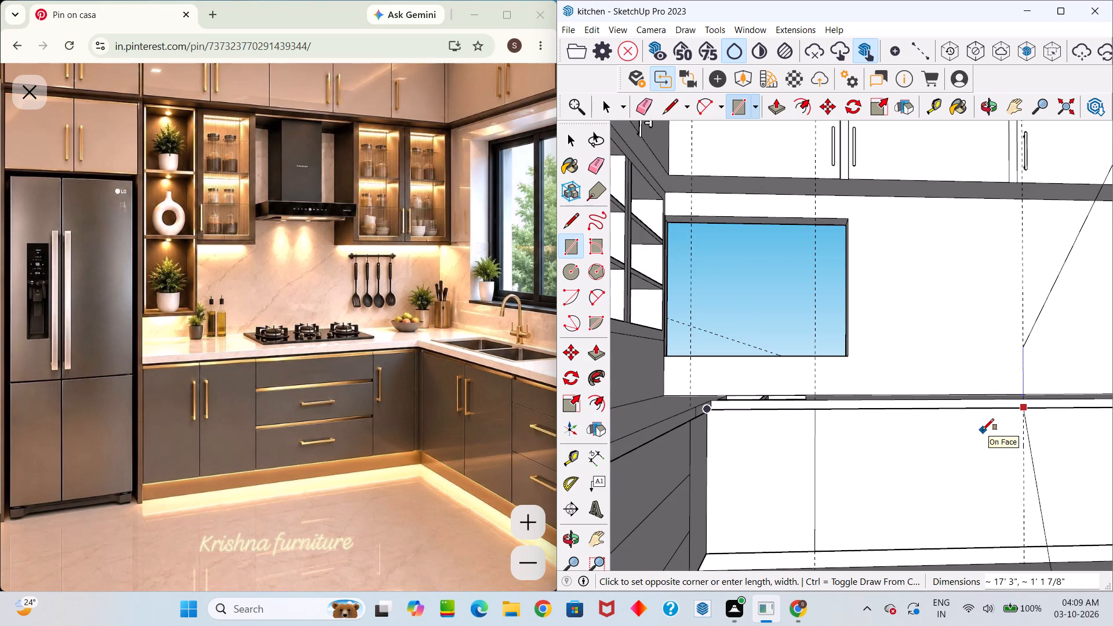
scroll(814, 537, up, 3)
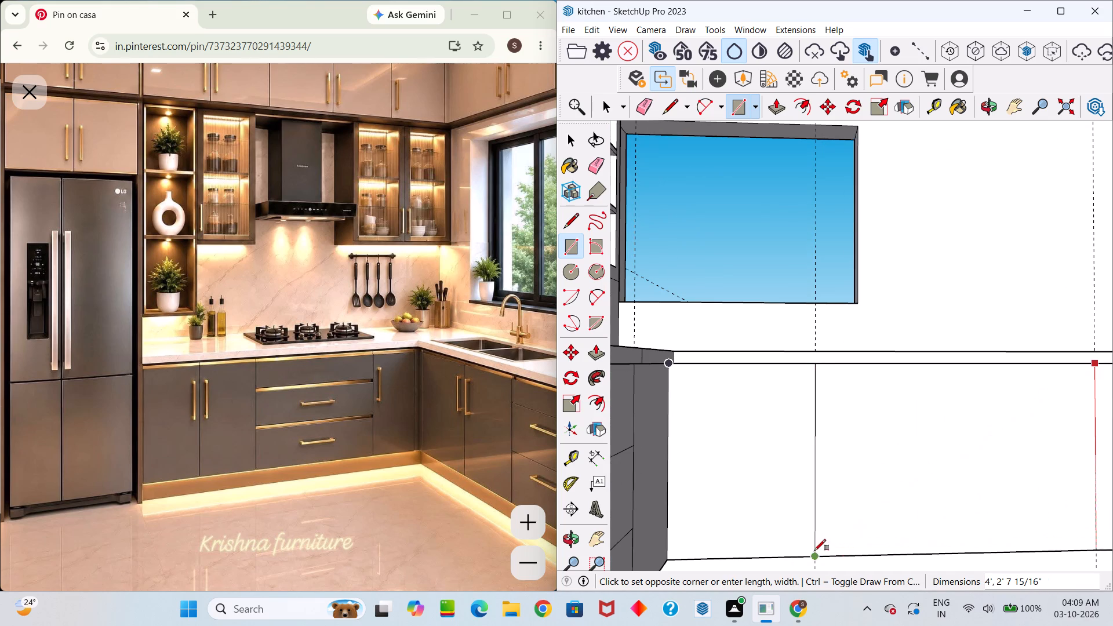
click(815, 554)
Copy the vertical edge at the first guide 12" toward the inner corner to split the 2' panel in half.
scroll(828, 536, down, 9)
scroll(828, 508, up, 3)
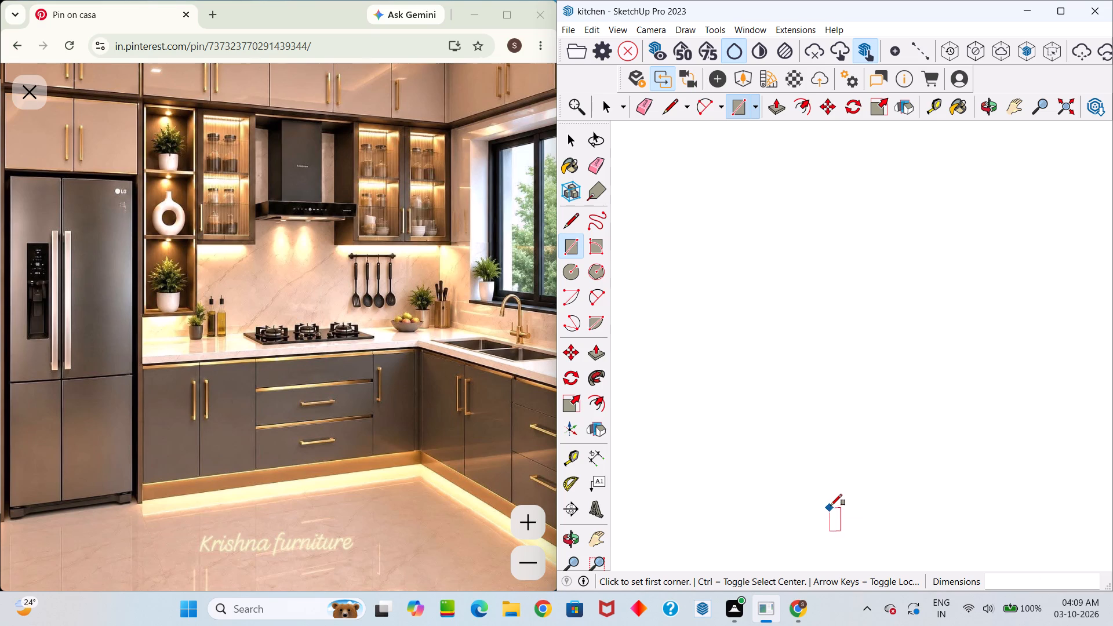
scroll(831, 505, up, 15)
scroll(832, 505, up, 17)
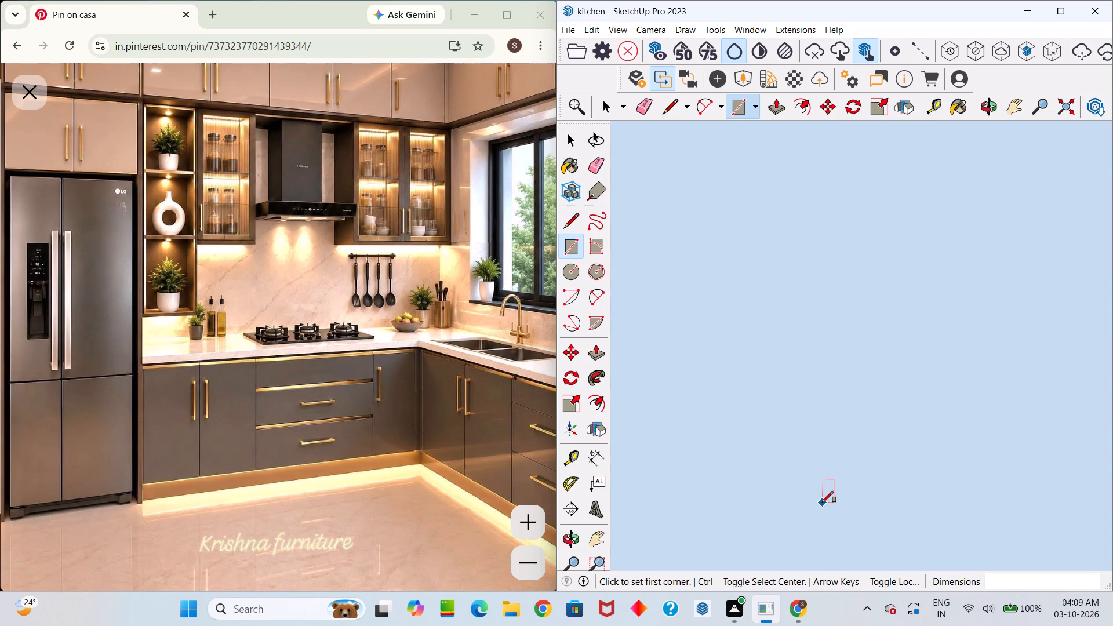
scroll(821, 503, up, 6)
key(space)
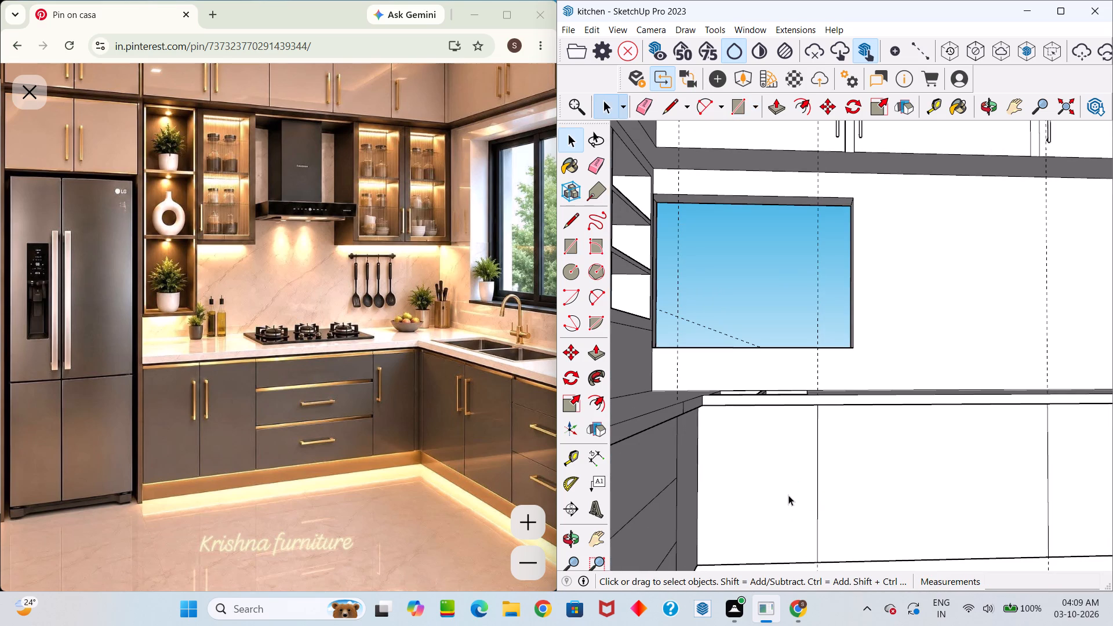
middle_drag(788, 506, 810, 534)
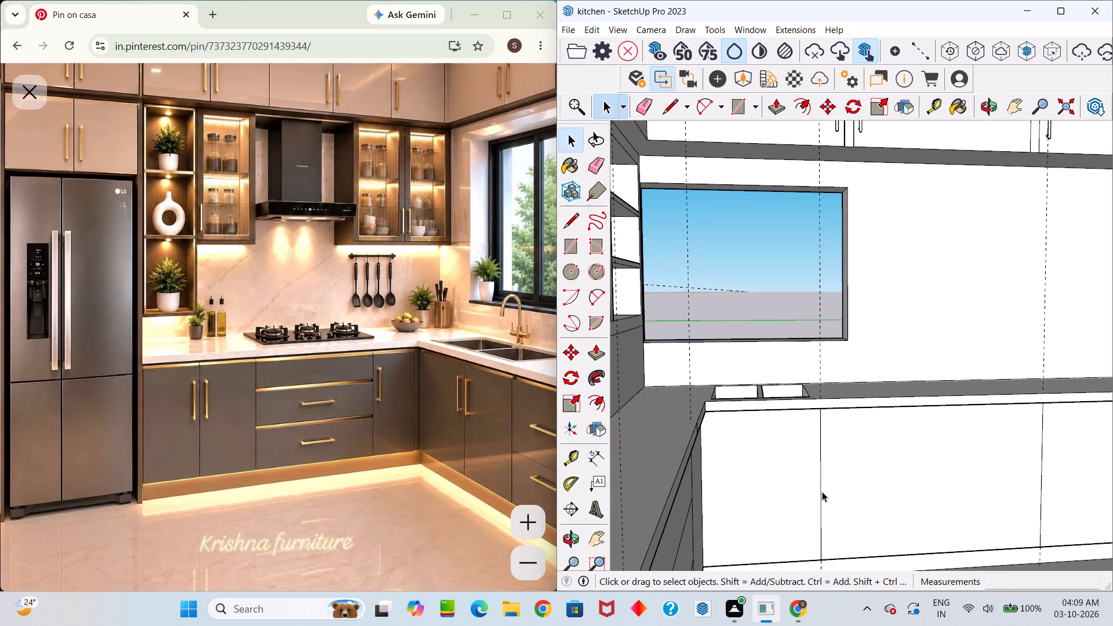
click(820, 492)
key(m)
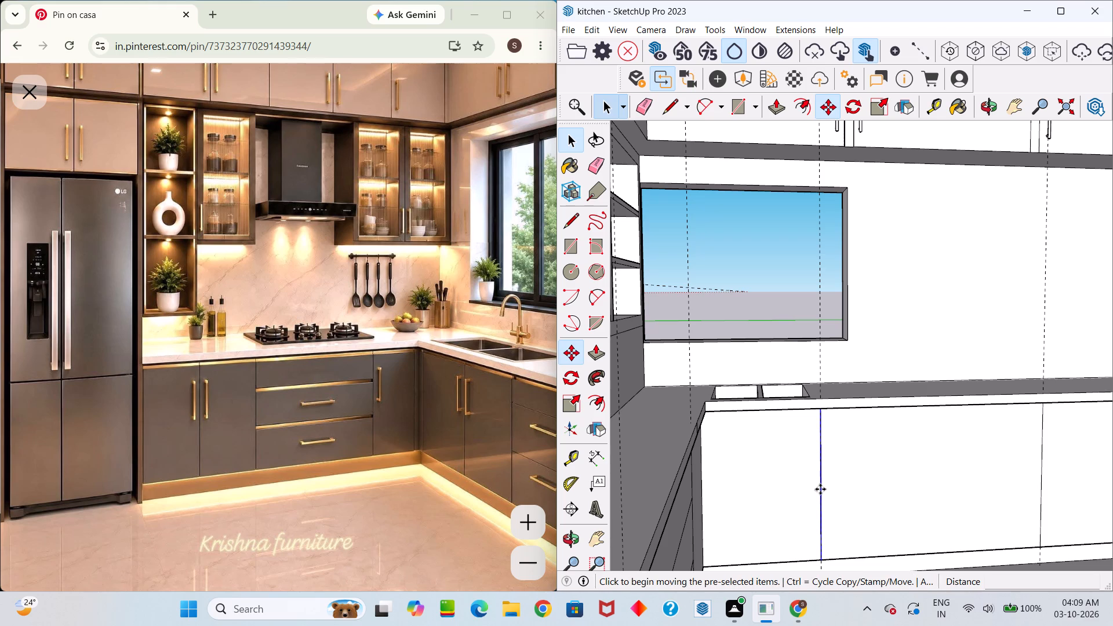
click(820, 489)
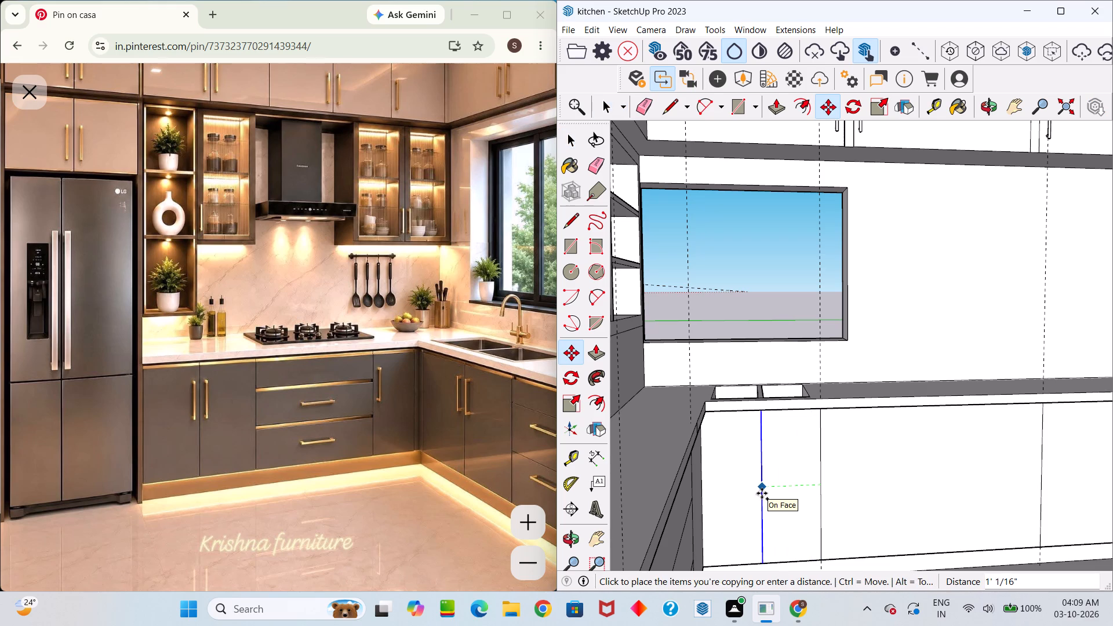
text(12)
key(Return)
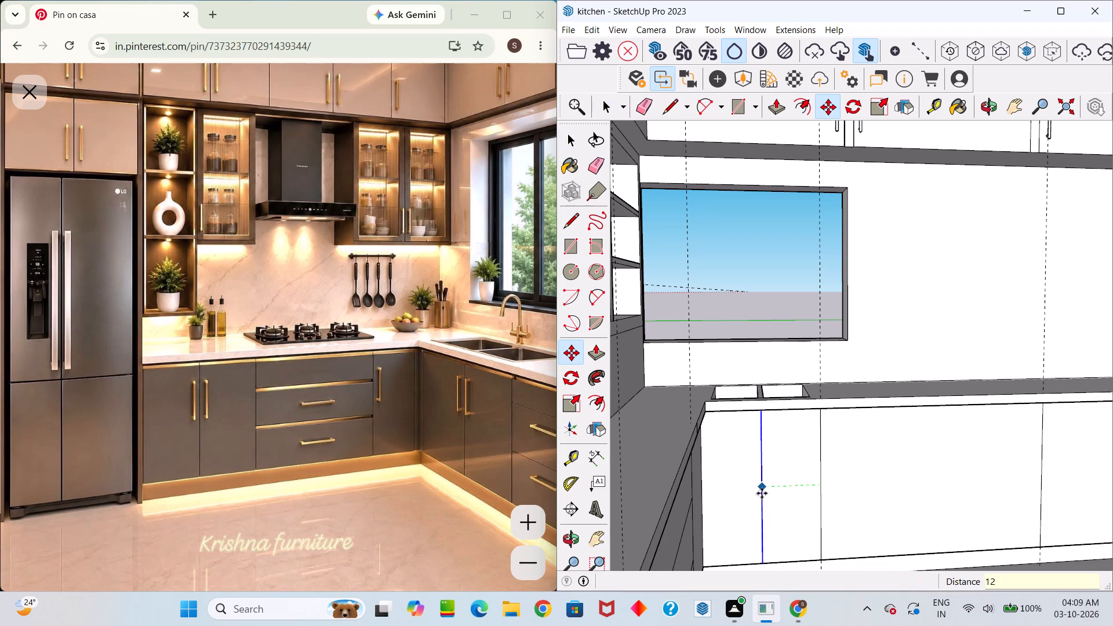
Copy the 2' panel's vertical centre line 1" away from the inner corner.
scroll(762, 493, down, 4)
middle_drag(765, 498, 758, 523)
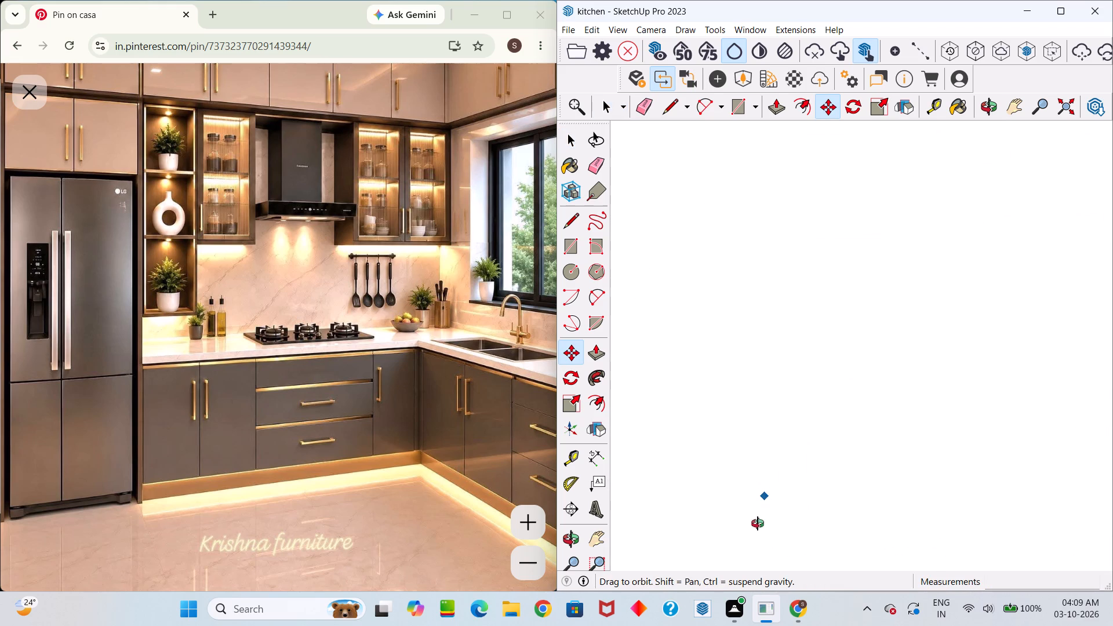
middle_drag(758, 523, 758, 492)
scroll(758, 492, up, 20)
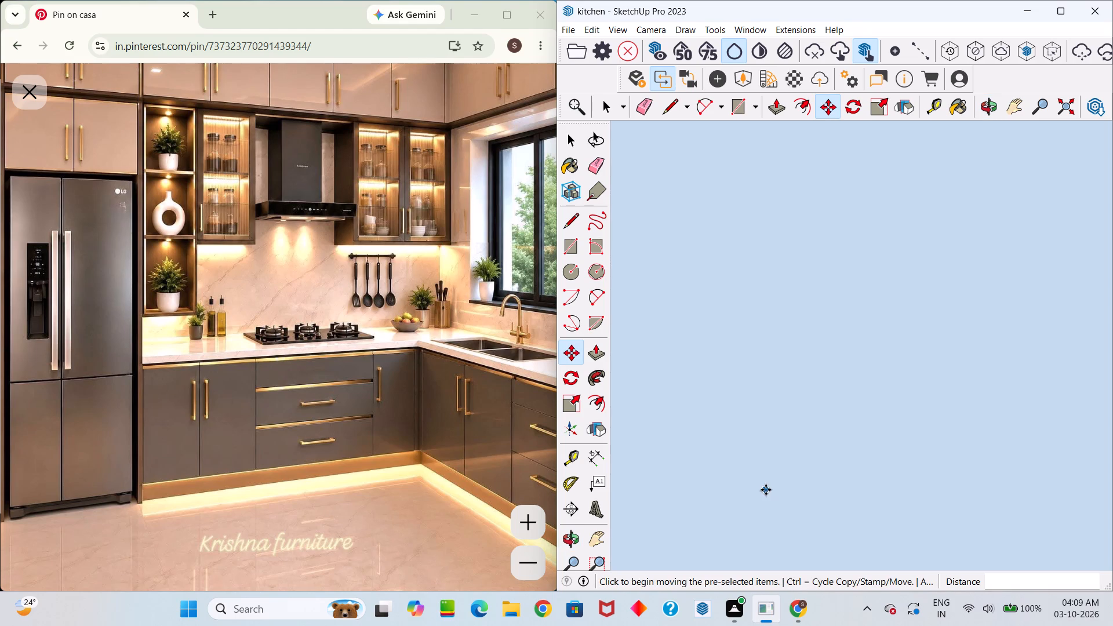
scroll(766, 490, up, 20)
scroll(766, 490, up, 4)
middle_drag(787, 485, 789, 499)
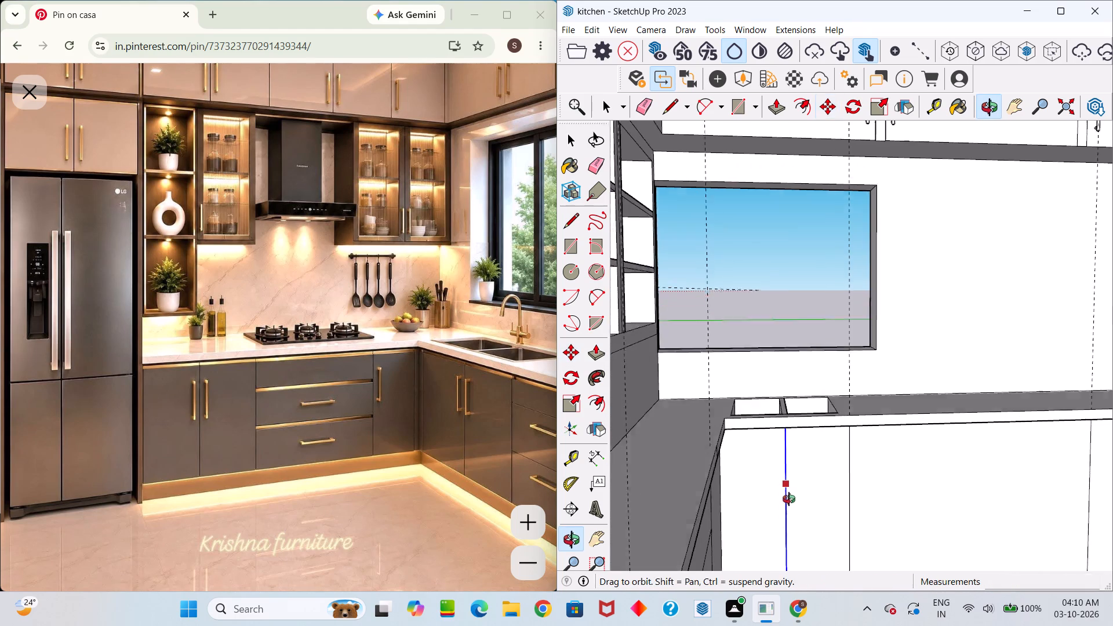
middle_drag(789, 499, 787, 515)
key(space)
scroll(805, 486, down, 1)
middle_drag(805, 486, 788, 507)
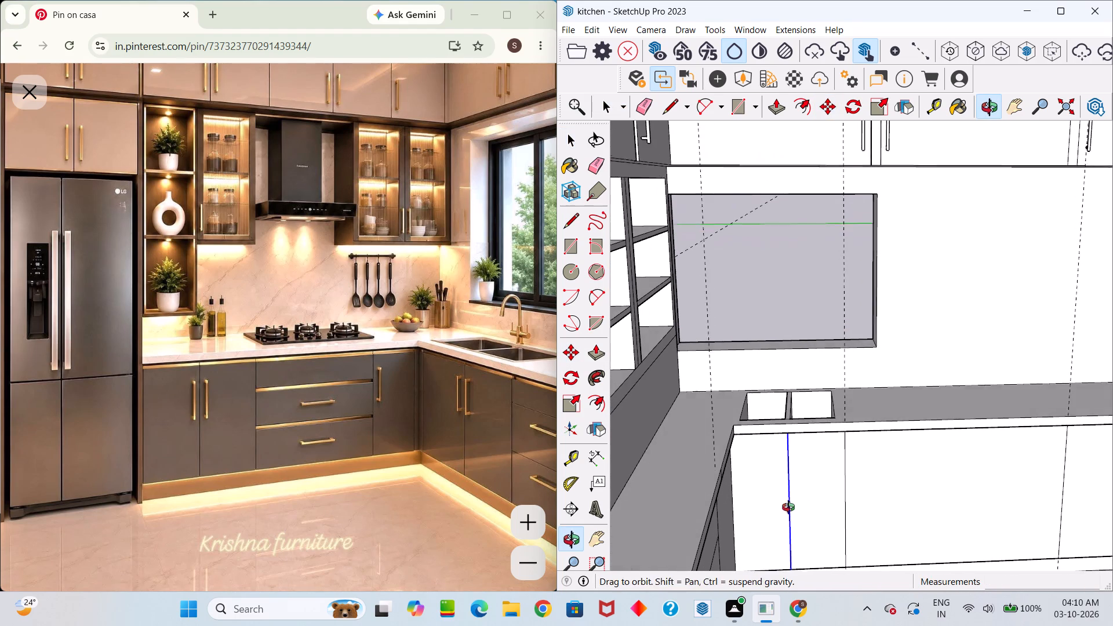
middle_drag(788, 507, 786, 509)
click(816, 496)
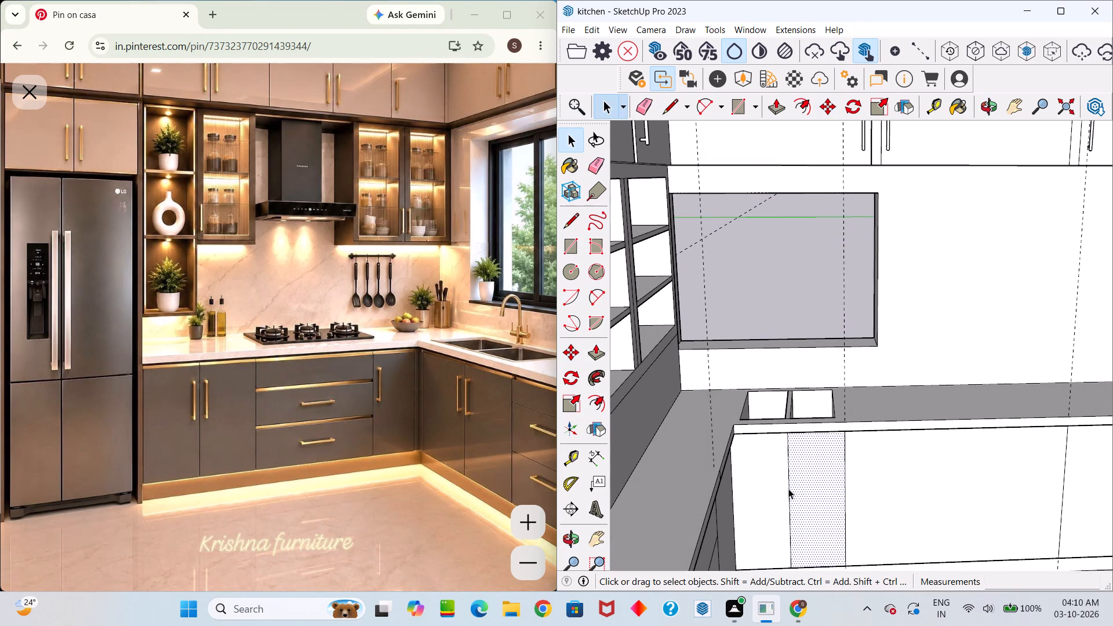
click(788, 489)
key(m)
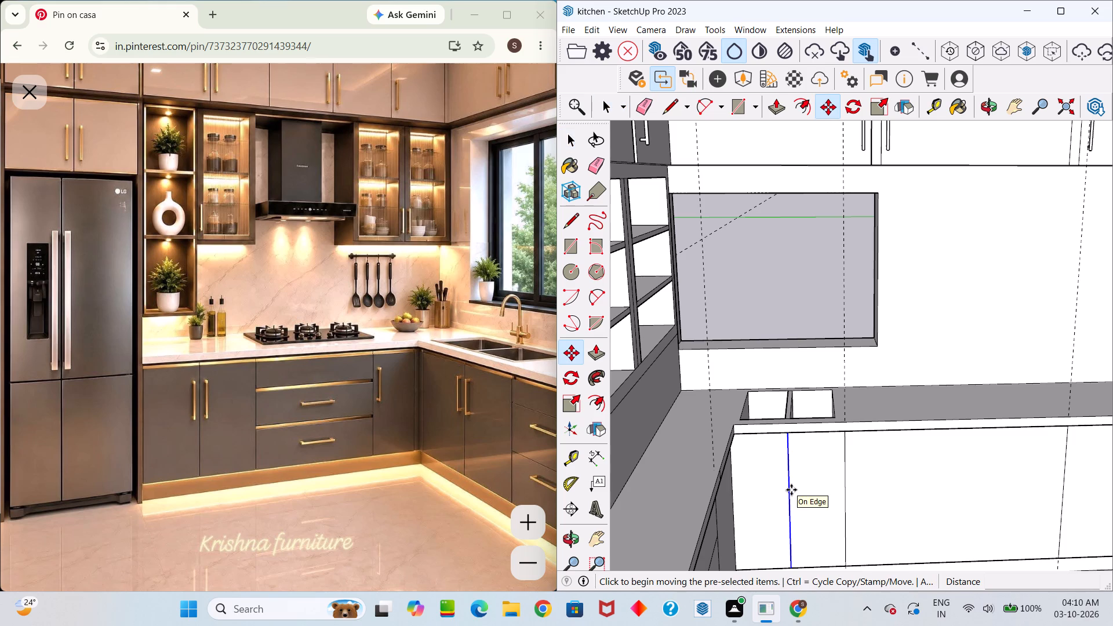
click(791, 490)
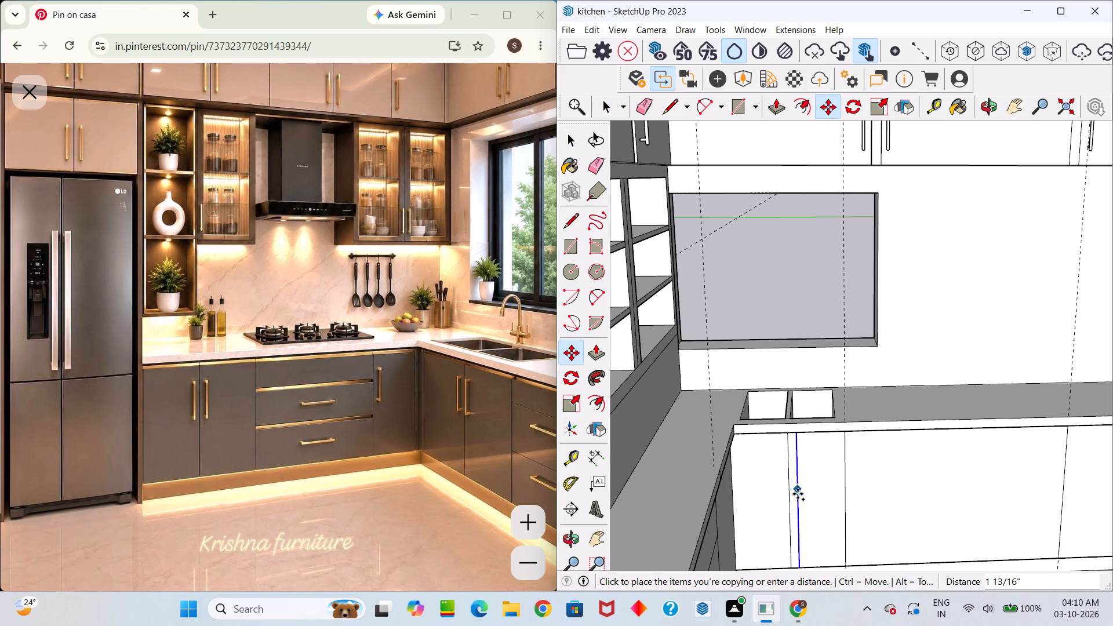
key(1)
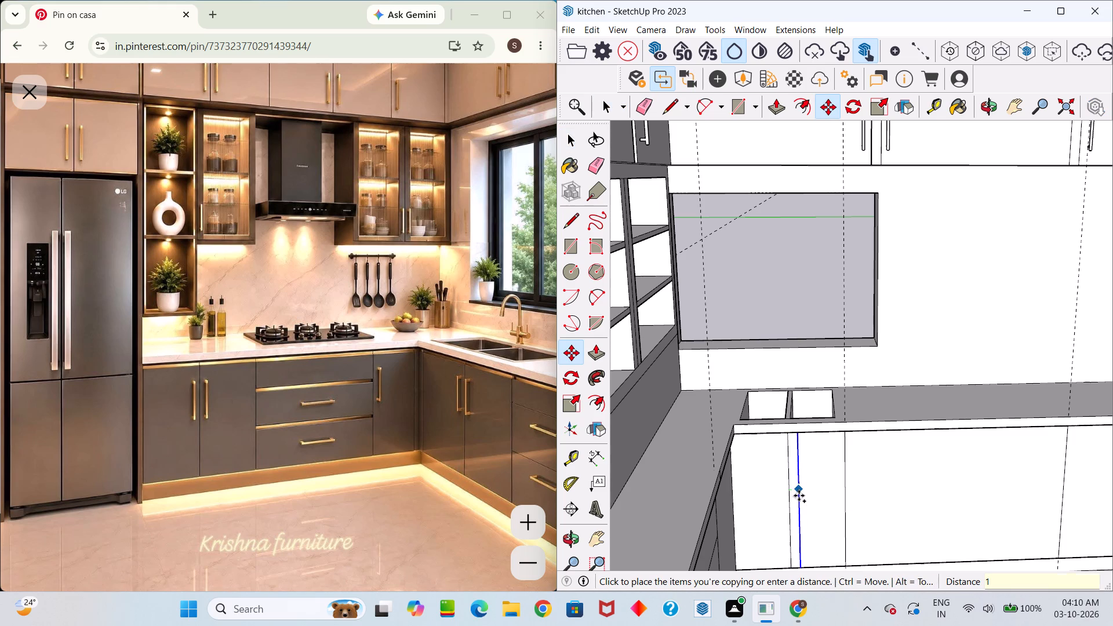
key(Return)
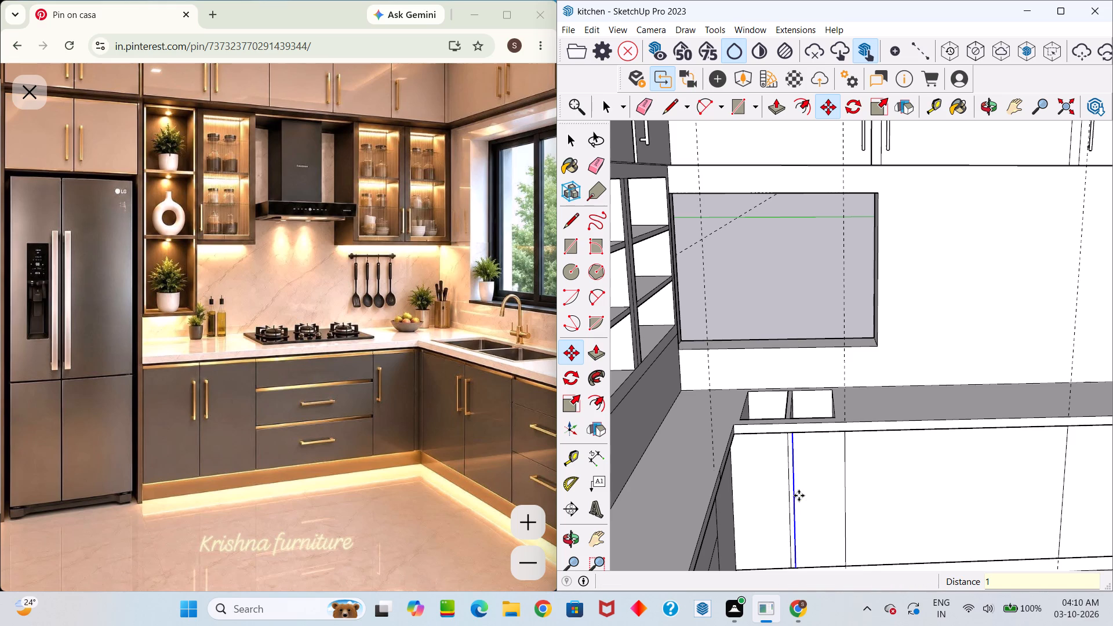
Copy the line offset from the panel's centre 2" back toward the inner corner, past the centre line.
scroll(790, 494, down, 1)
middle_drag(790, 494, 787, 494)
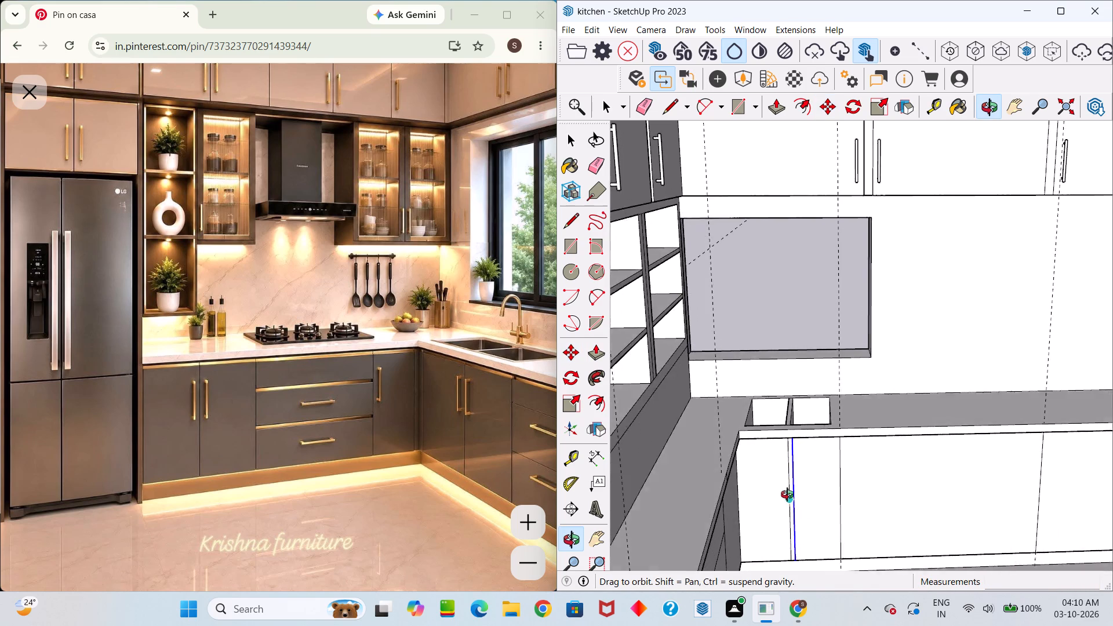
middle_drag(787, 494, 784, 473)
scroll(781, 474, up, 4)
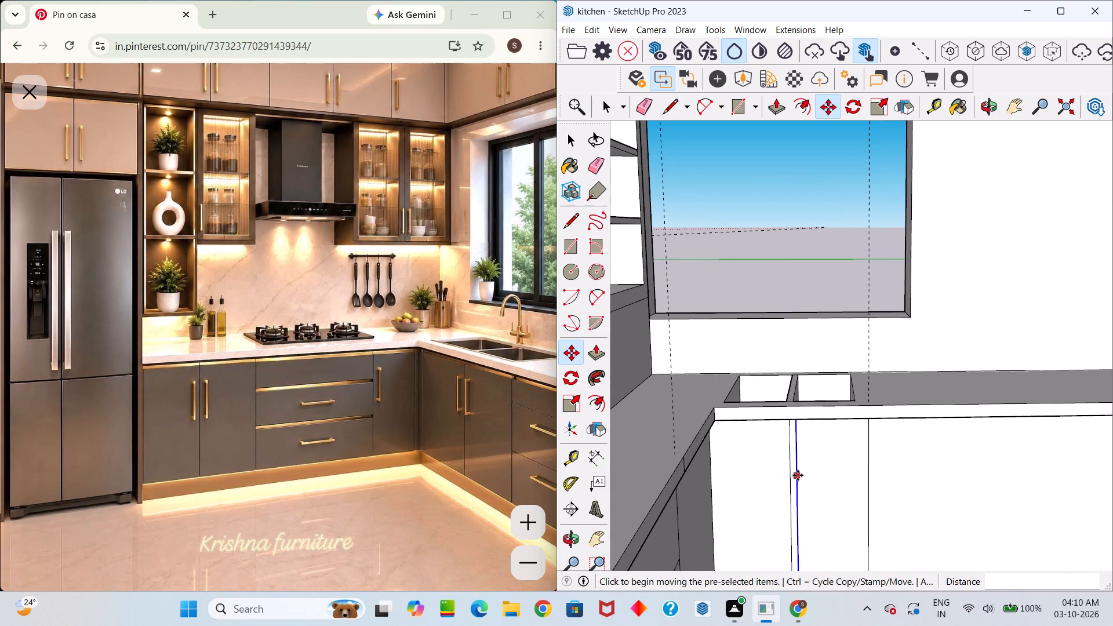
click(801, 474)
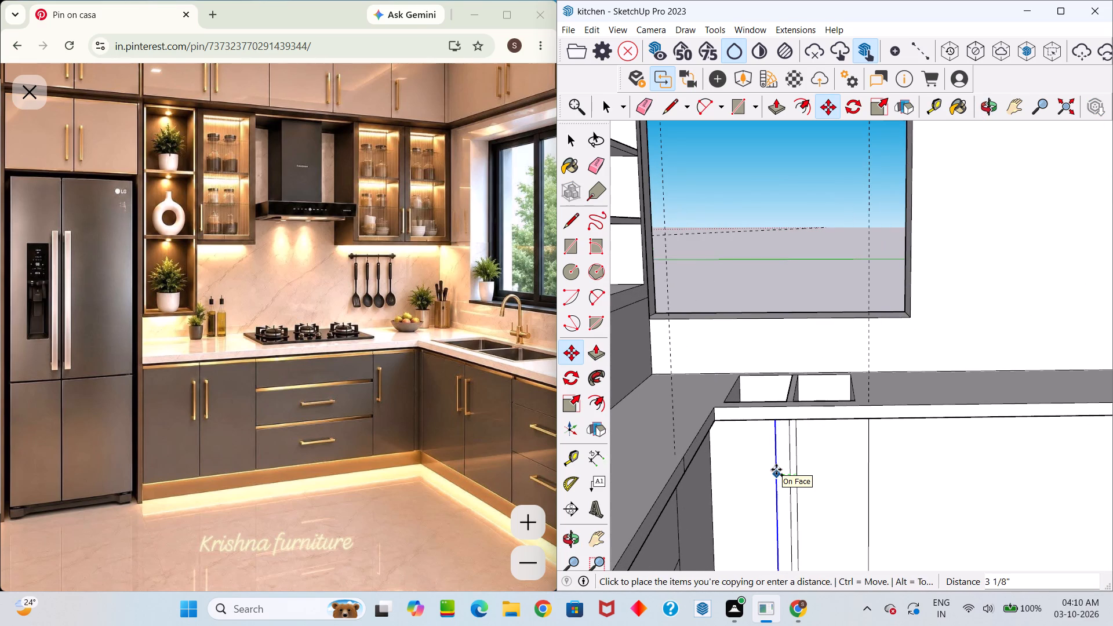
key(2)
key(Return)
Erase the original centre line between the two offset lines on the 2' panel.
scroll(776, 469, down, 2)
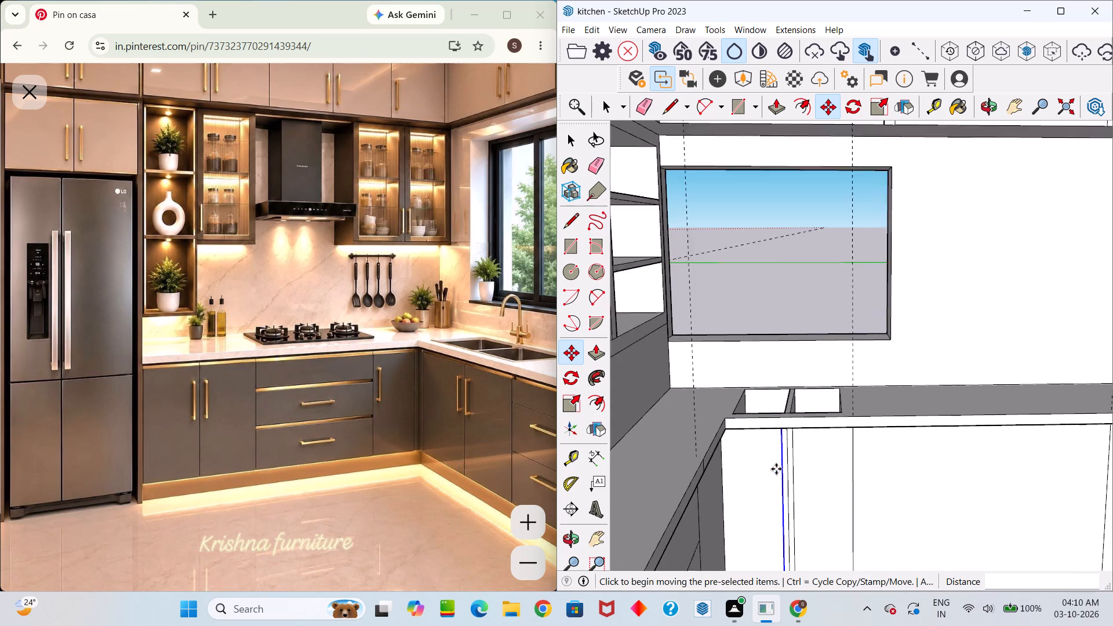
scroll(776, 469, down, 1)
scroll(781, 466, up, 5)
key(e)
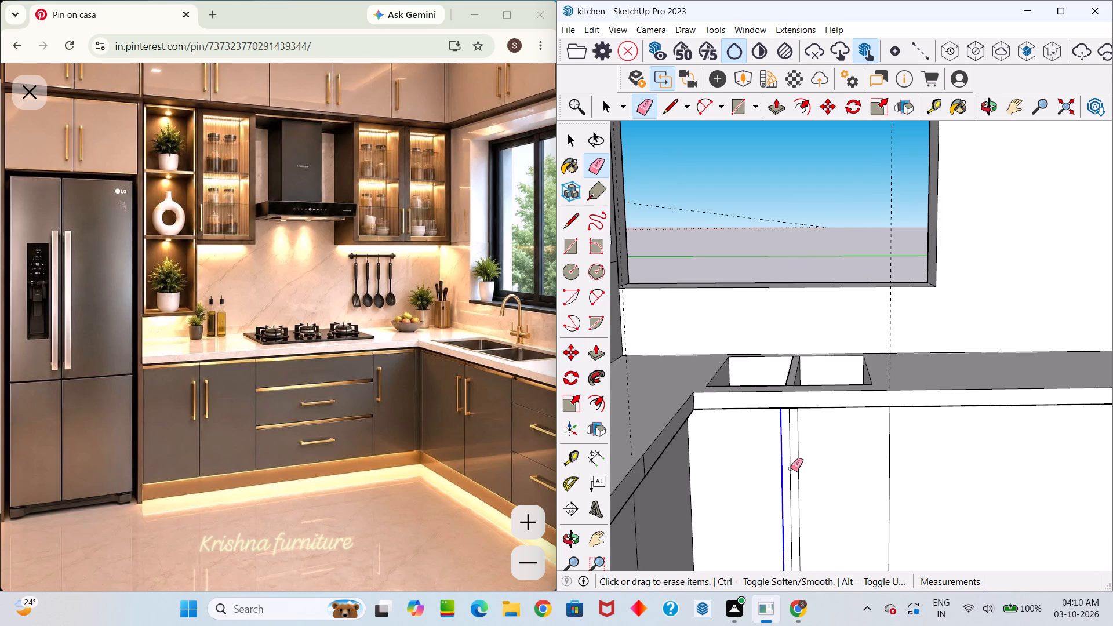
click(791, 468)
scroll(791, 468, down, 10)
middle_drag(796, 501, 795, 520)
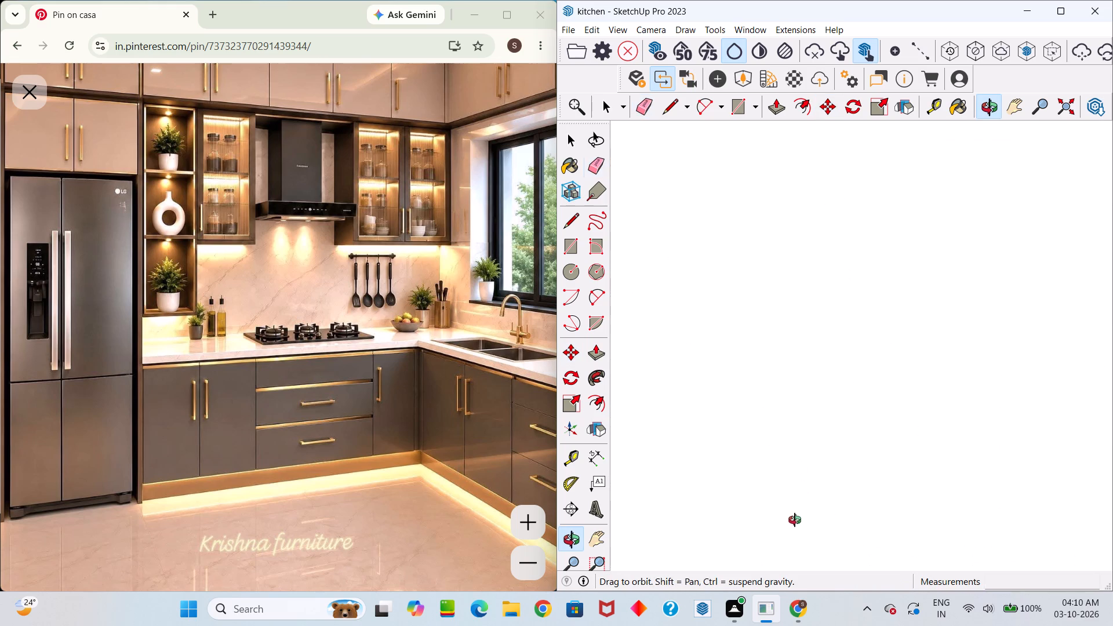
middle_drag(795, 520, 790, 486)
scroll(790, 490, up, 20)
scroll(796, 482, up, 5)
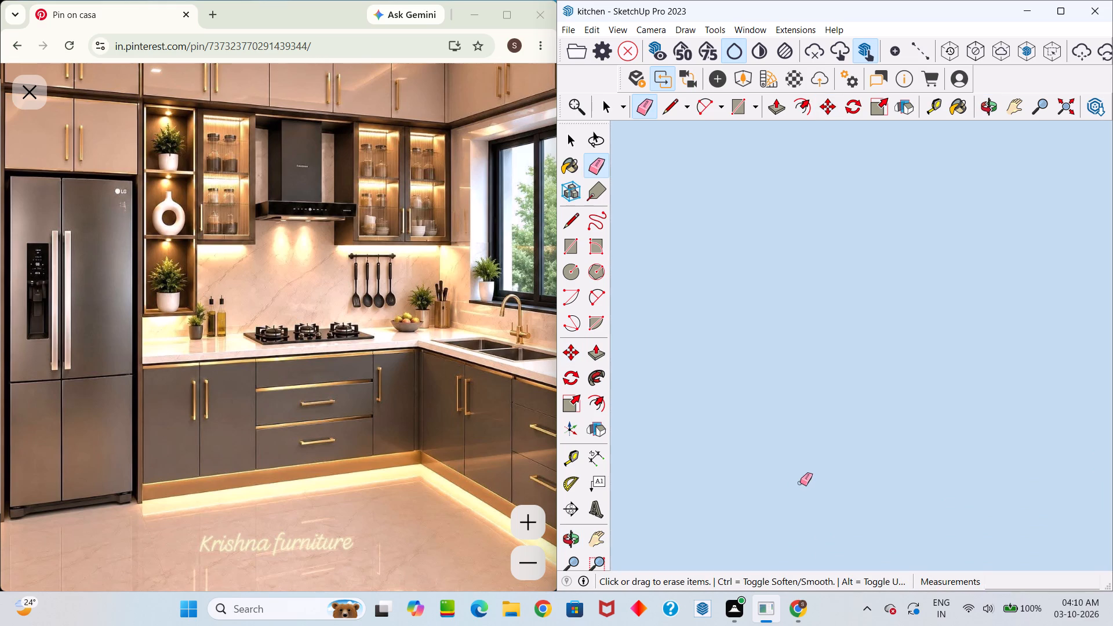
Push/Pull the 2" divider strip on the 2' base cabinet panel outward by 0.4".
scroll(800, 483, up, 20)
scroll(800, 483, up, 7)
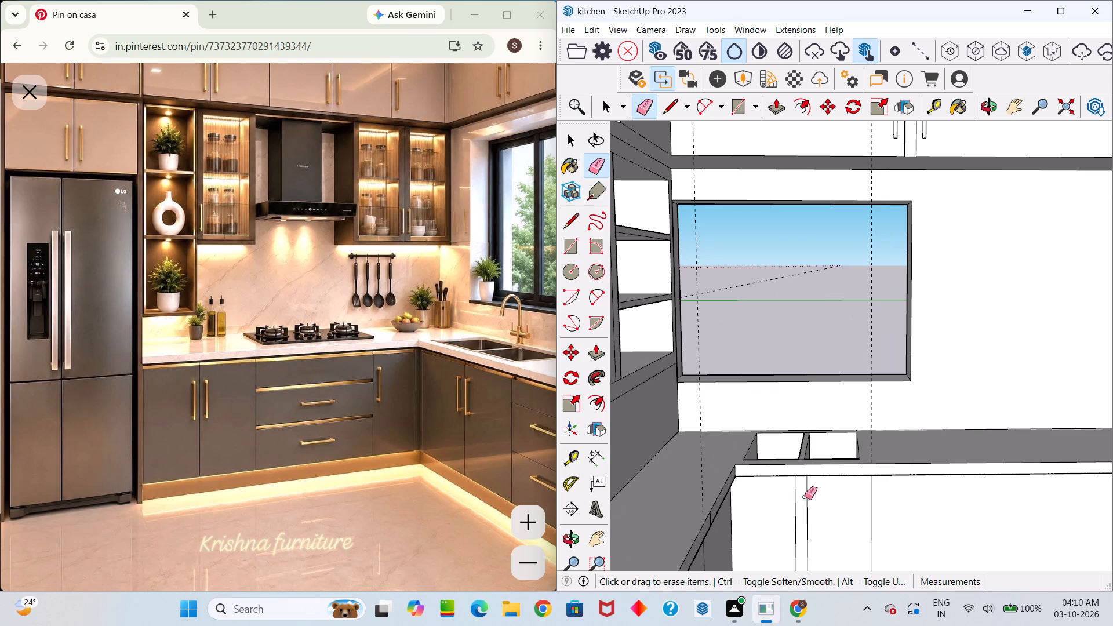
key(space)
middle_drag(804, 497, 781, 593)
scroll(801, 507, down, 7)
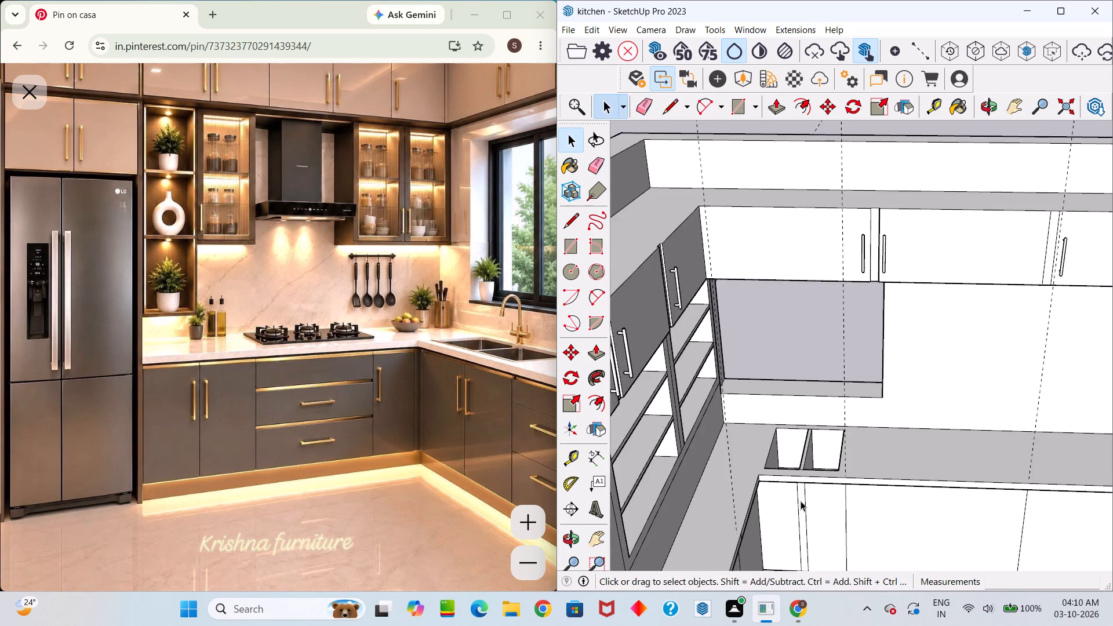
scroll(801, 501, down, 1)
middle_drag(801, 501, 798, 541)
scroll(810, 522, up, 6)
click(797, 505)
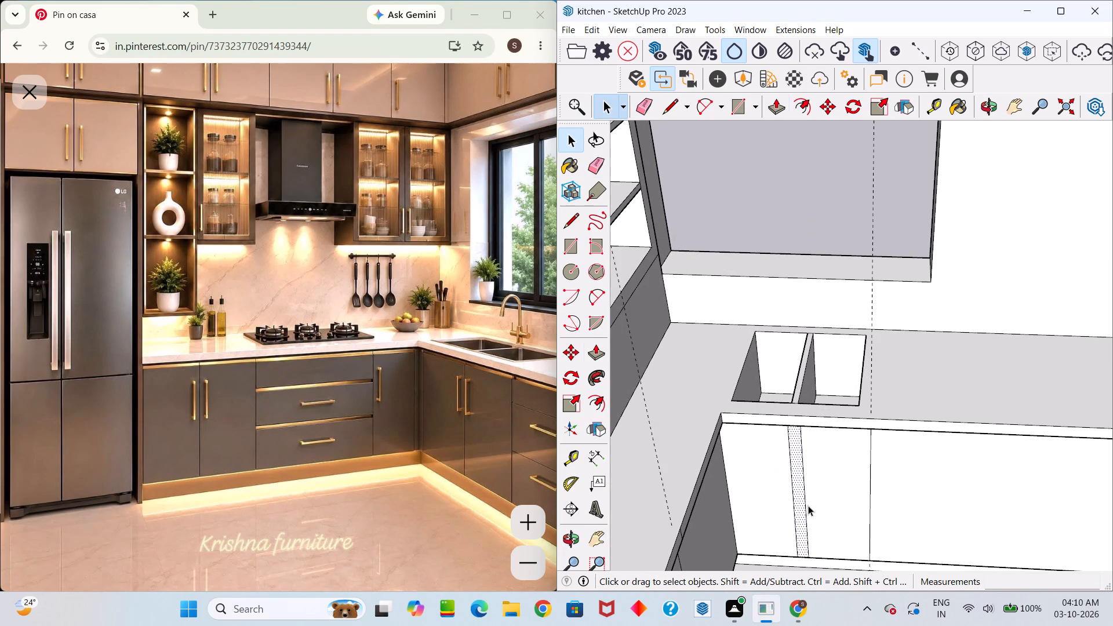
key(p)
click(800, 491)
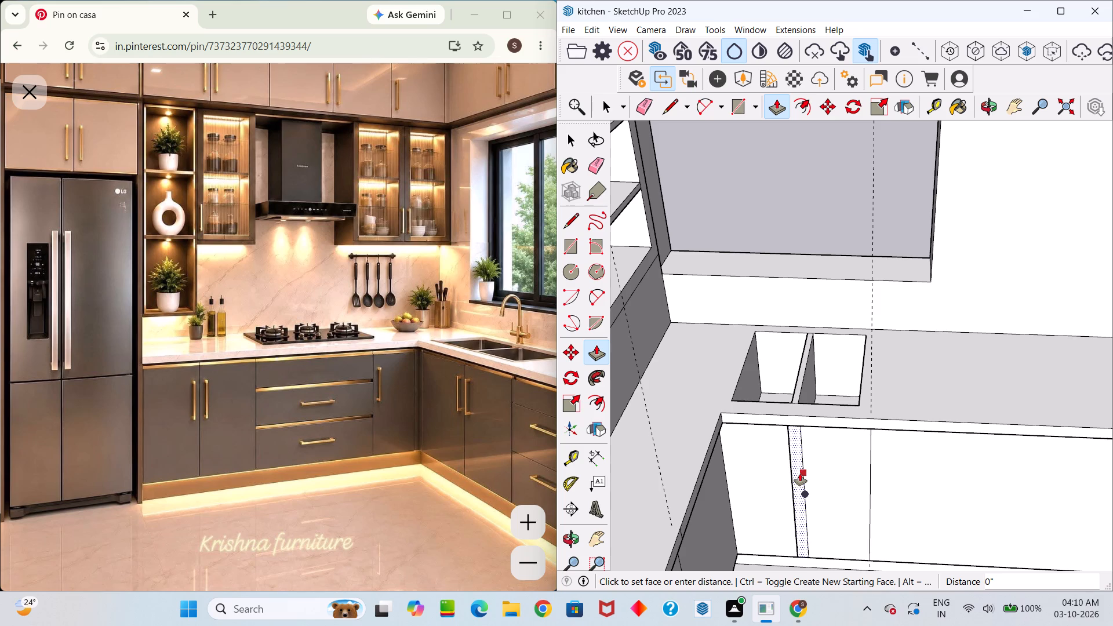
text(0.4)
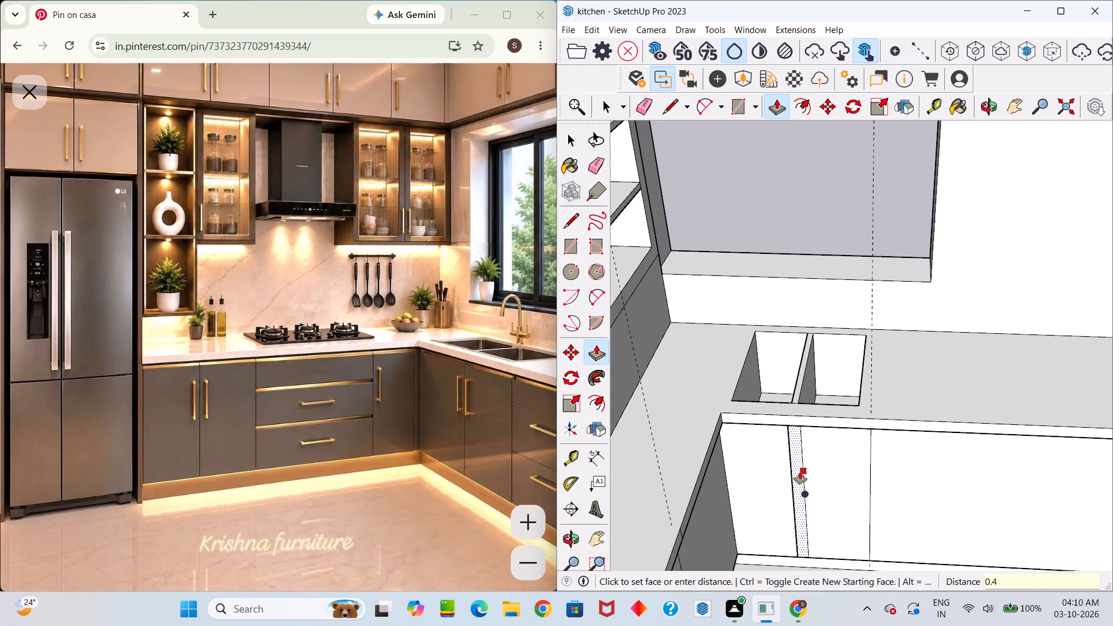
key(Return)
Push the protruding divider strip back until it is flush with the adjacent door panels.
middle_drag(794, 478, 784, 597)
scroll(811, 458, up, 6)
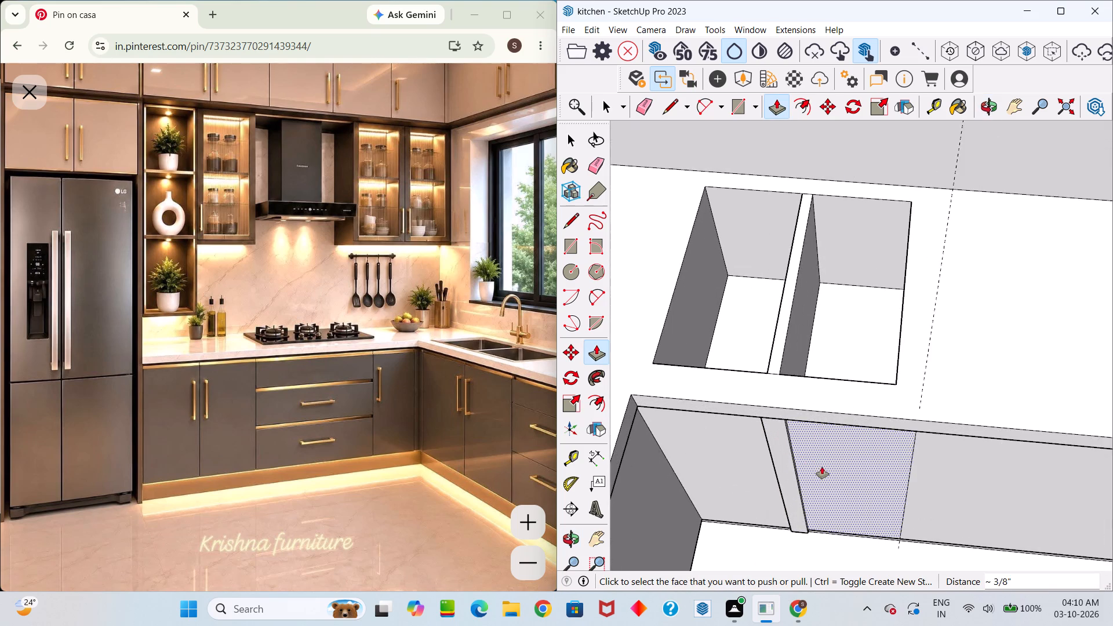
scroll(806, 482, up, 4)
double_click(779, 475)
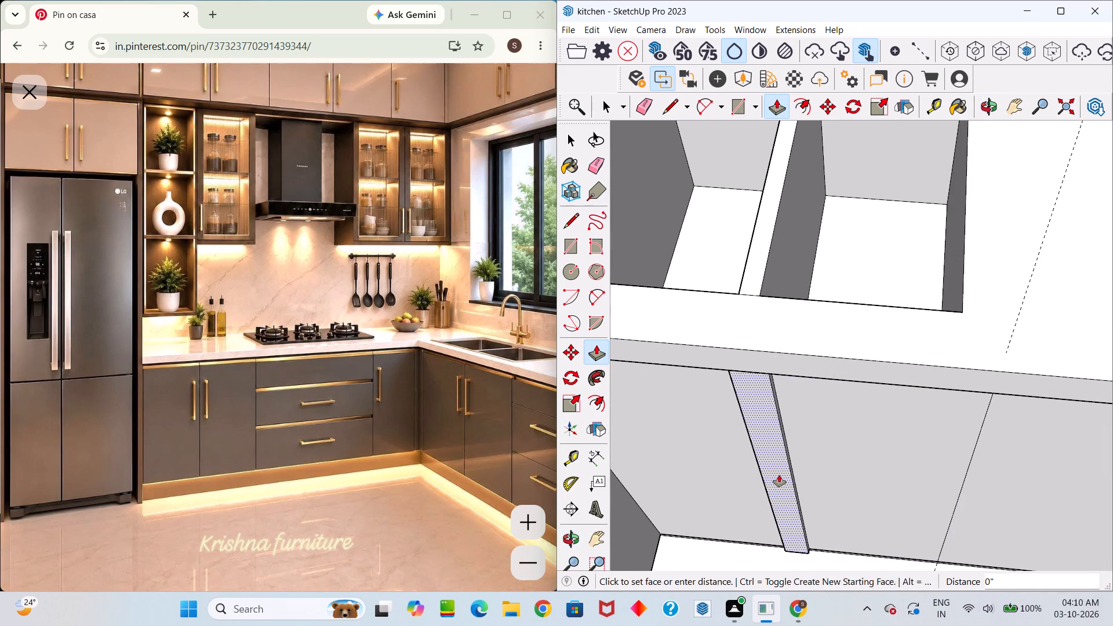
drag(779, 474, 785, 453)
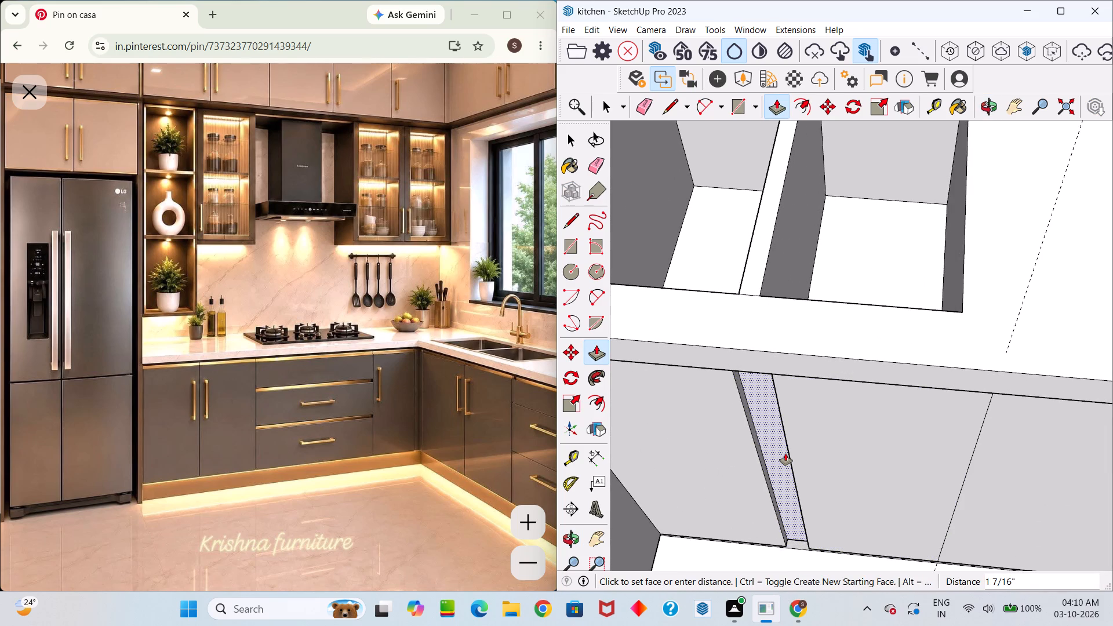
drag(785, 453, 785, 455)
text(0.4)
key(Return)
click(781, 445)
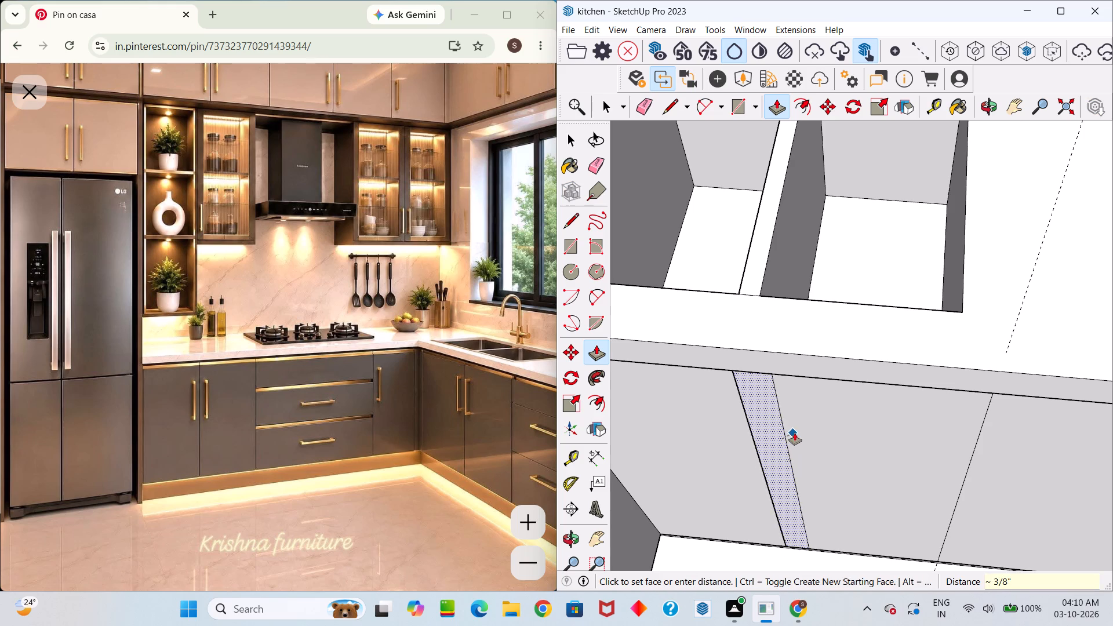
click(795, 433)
Recess the divider strip 0.4" into the base cabinet front.
click(774, 443)
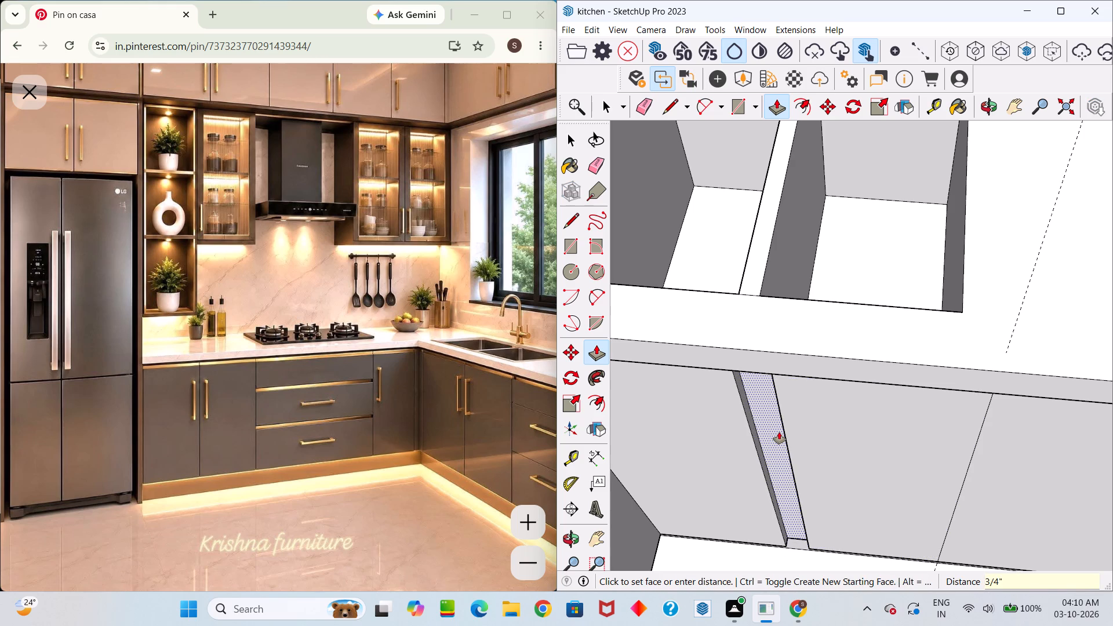
text(0.4)
key(Return)
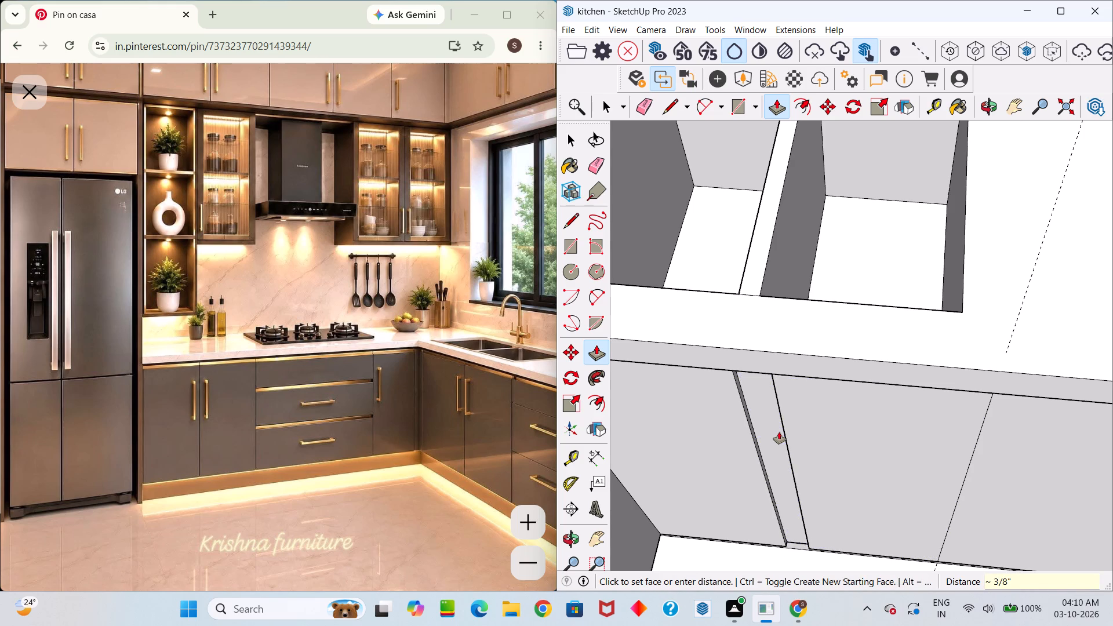
Copy the wall cabinet handle beside the divider above the window onto the base cabinet door next to the recessed strip, on the side away from the inner corner.
scroll(791, 443, down, 8)
middle_drag(791, 452, 766, 512)
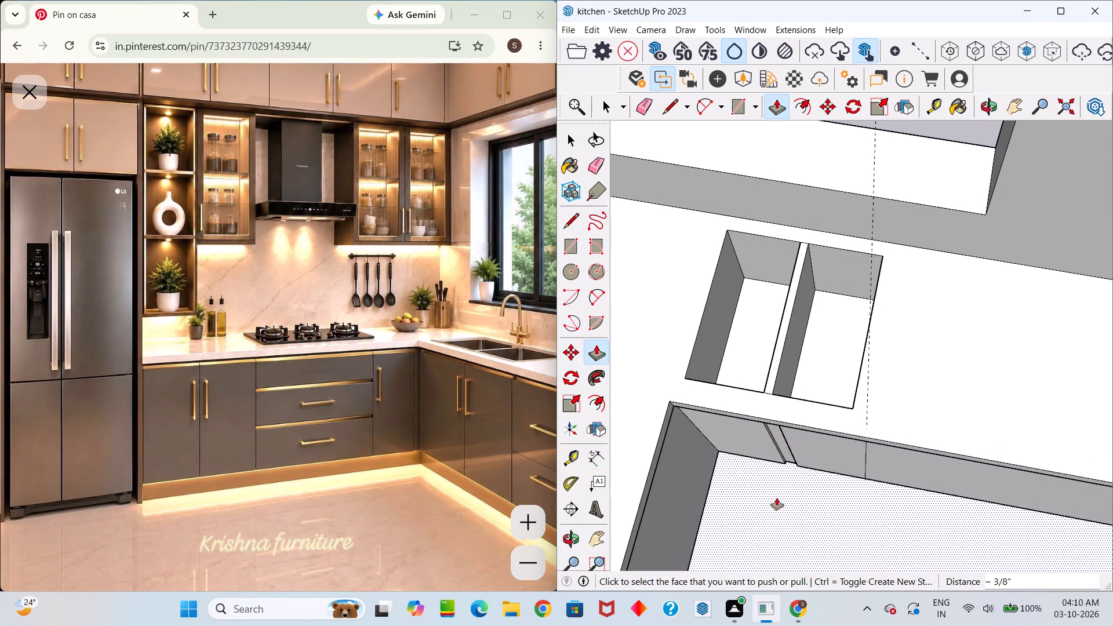
scroll(778, 497, down, 7)
middle_drag(832, 473, 904, 292)
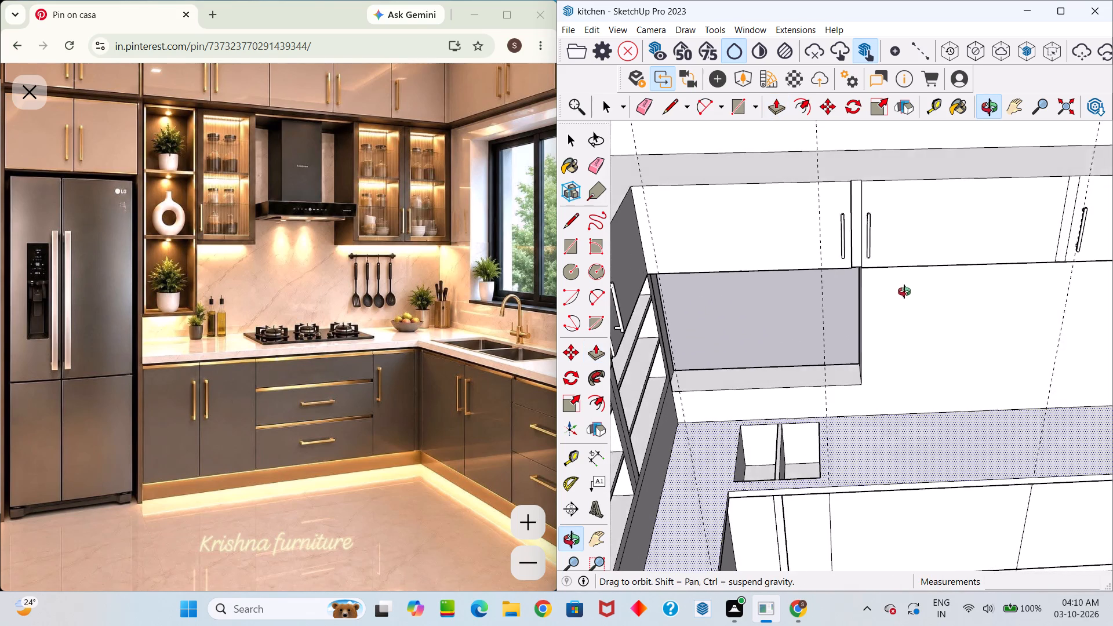
middle_drag(904, 292, 904, 289)
scroll(893, 302, down, 6)
middle_drag(882, 453, 828, 433)
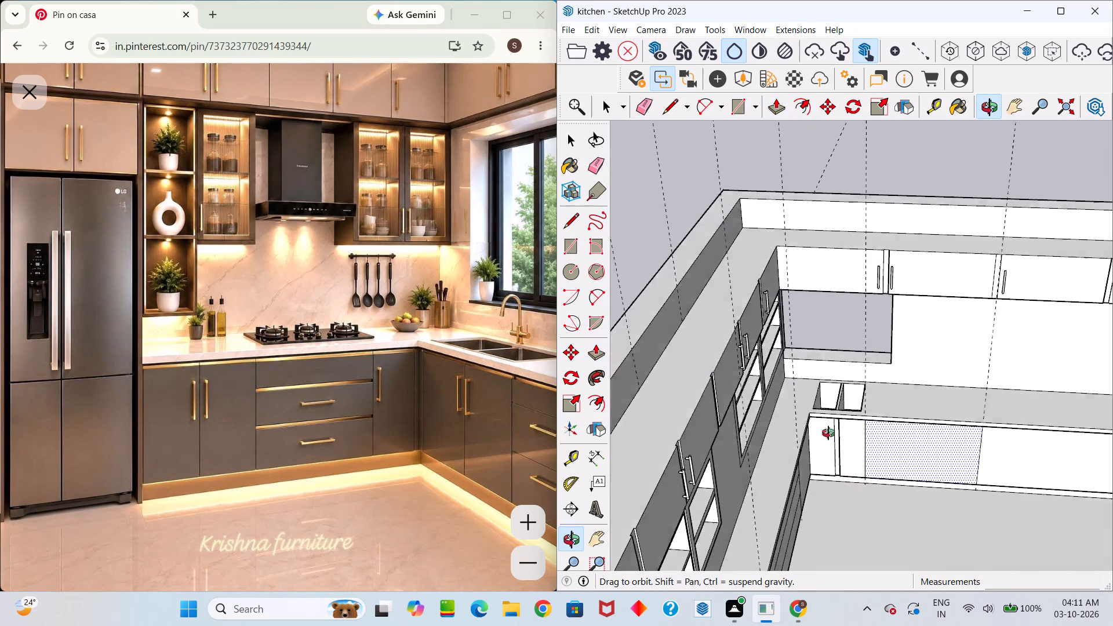
middle_drag(828, 433, 812, 410)
scroll(874, 485, up, 5)
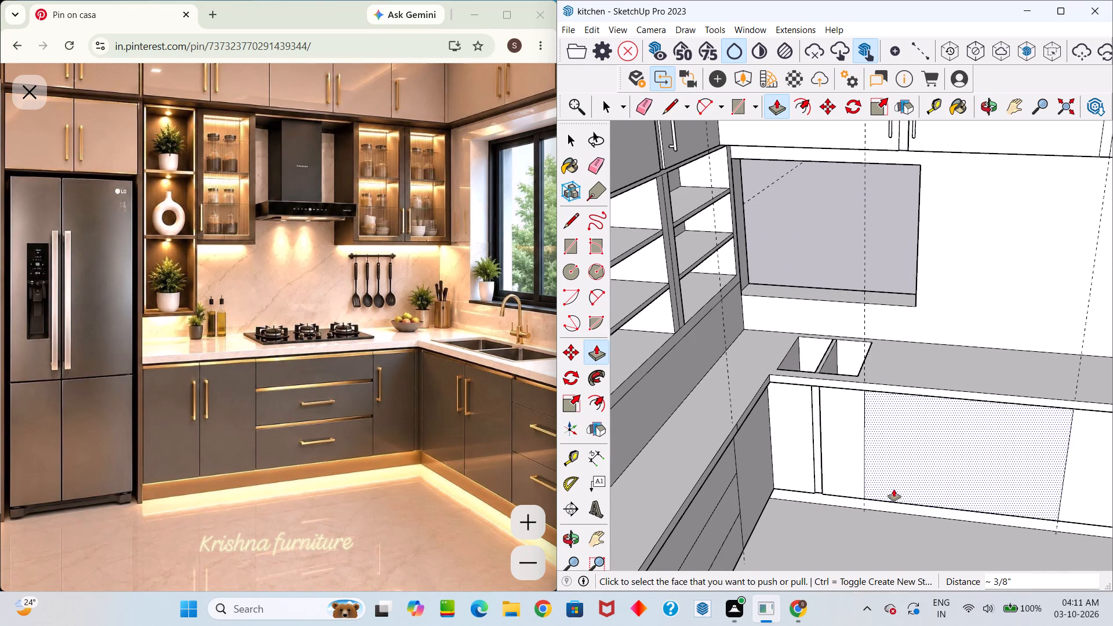
middle_drag(894, 489, 907, 461)
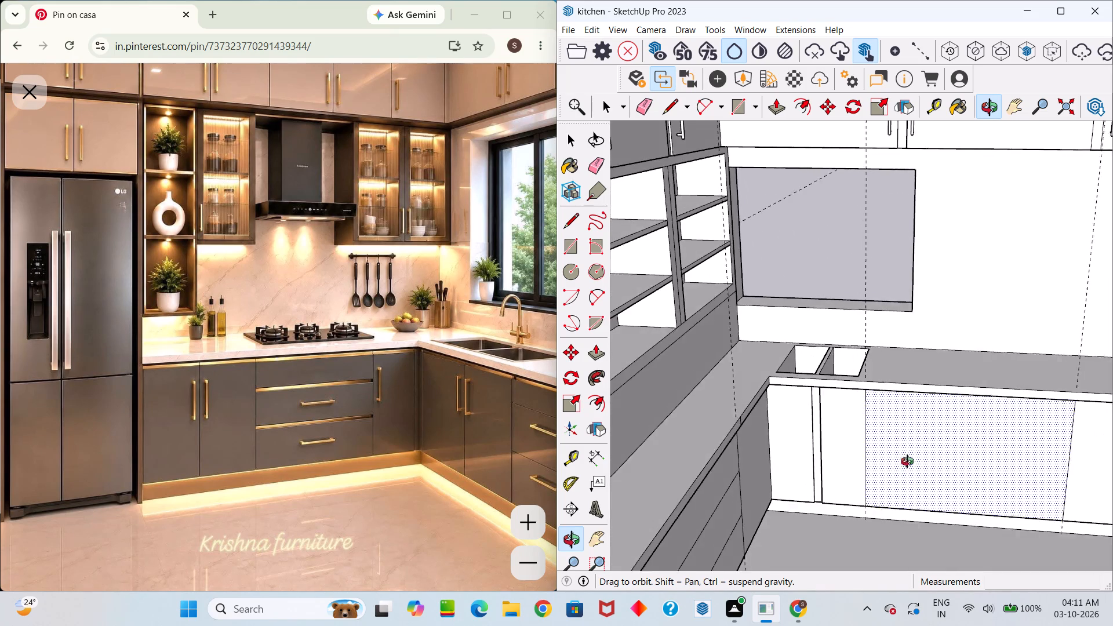
middle_drag(907, 461, 910, 495)
scroll(904, 494, down, 5)
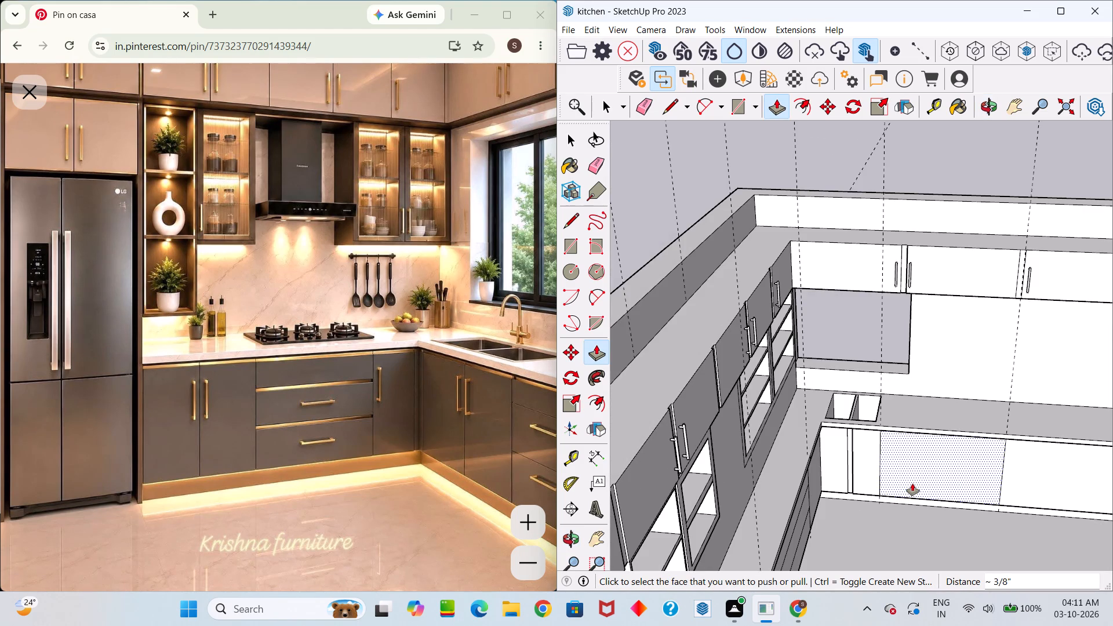
key(space)
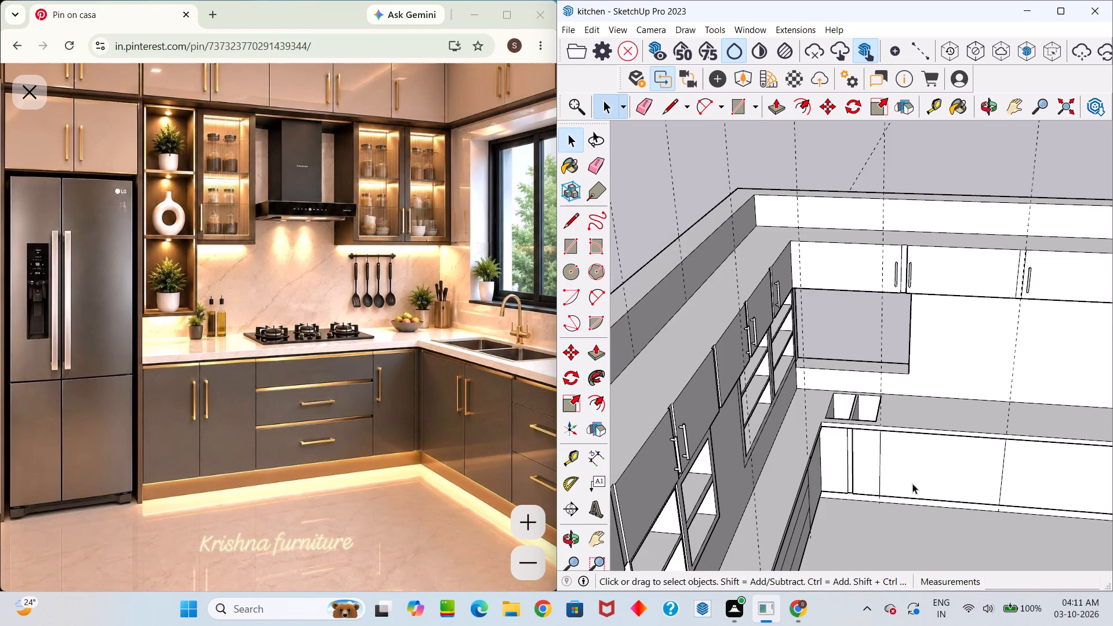
click(912, 276)
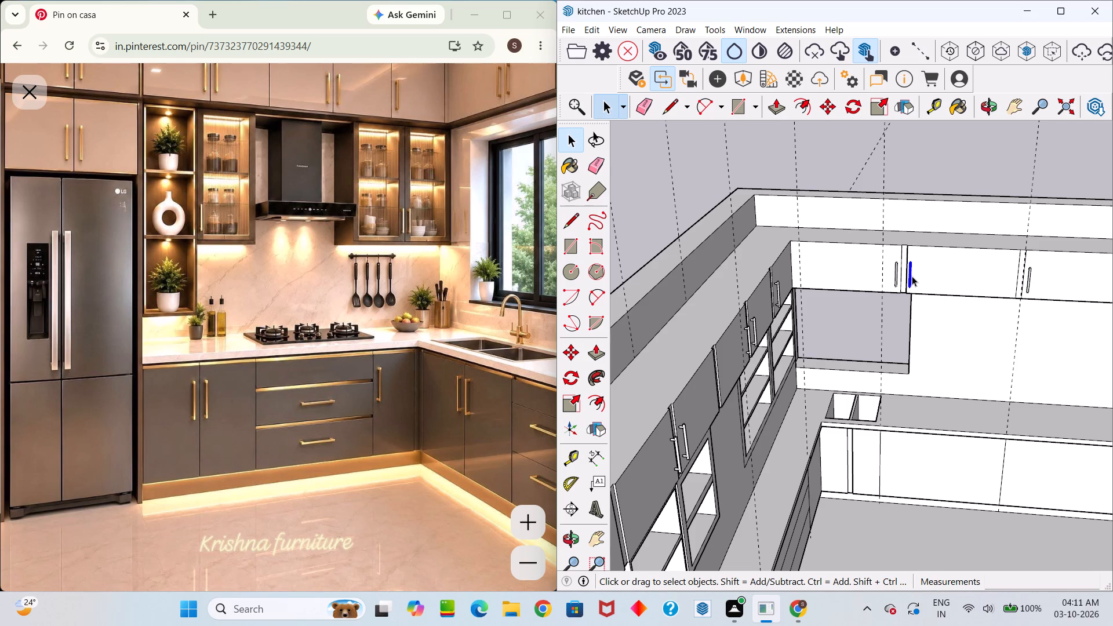
key(m)
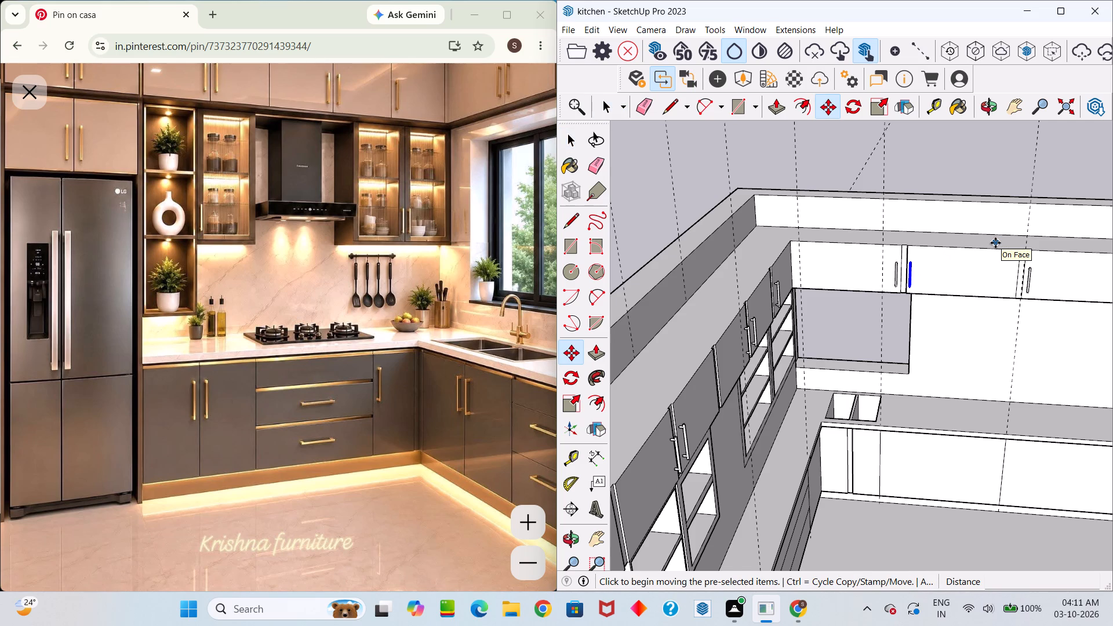
click(911, 274)
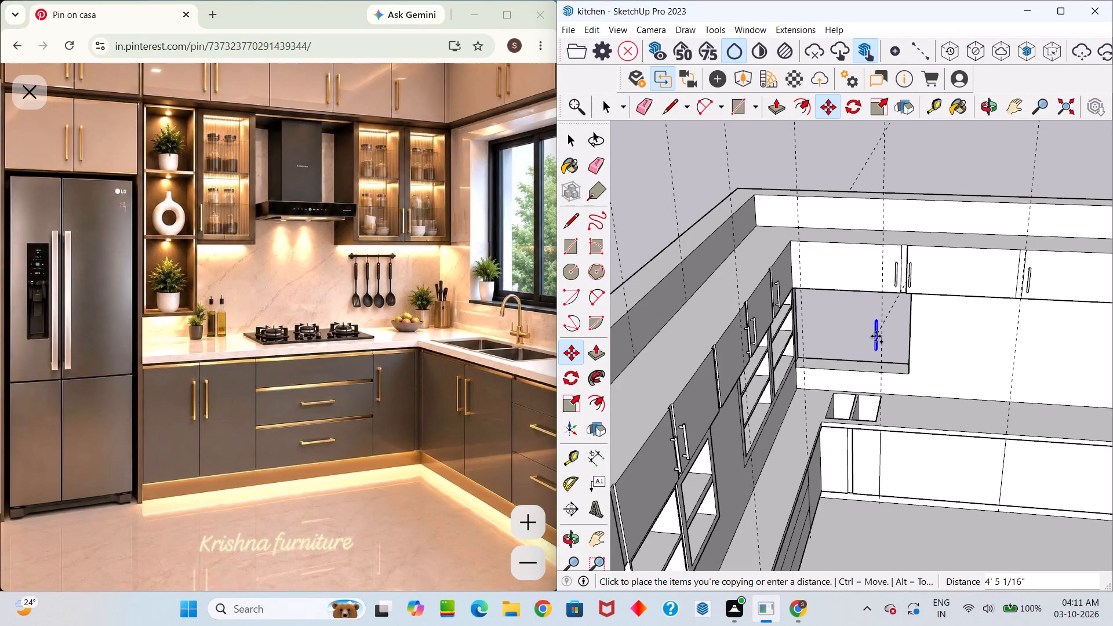
scroll(861, 458, up, 6)
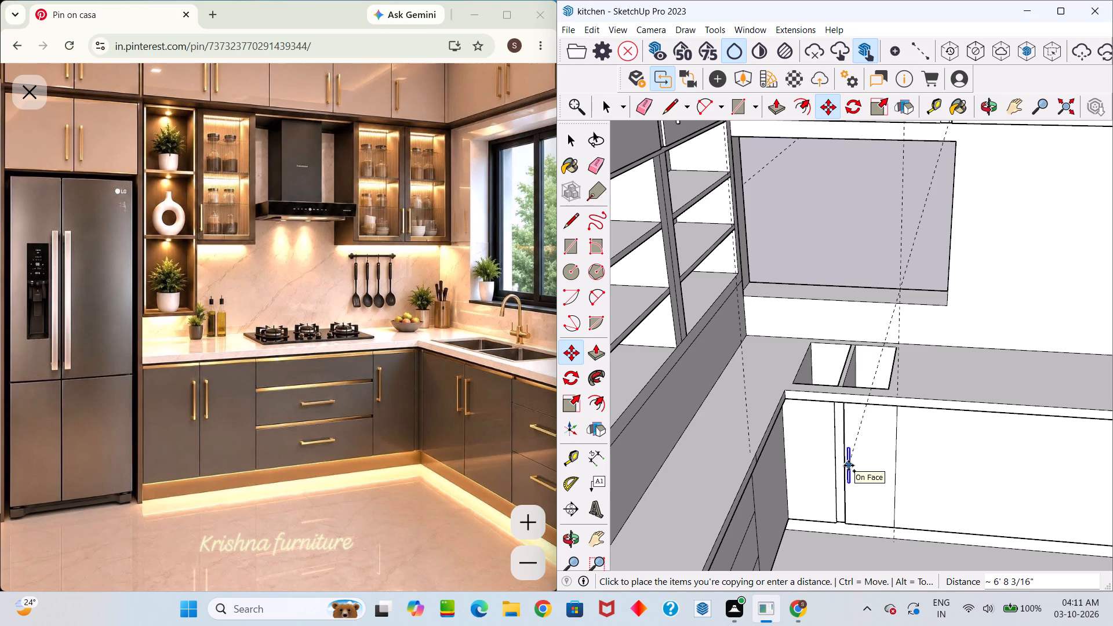
click(849, 465)
click(849, 465)
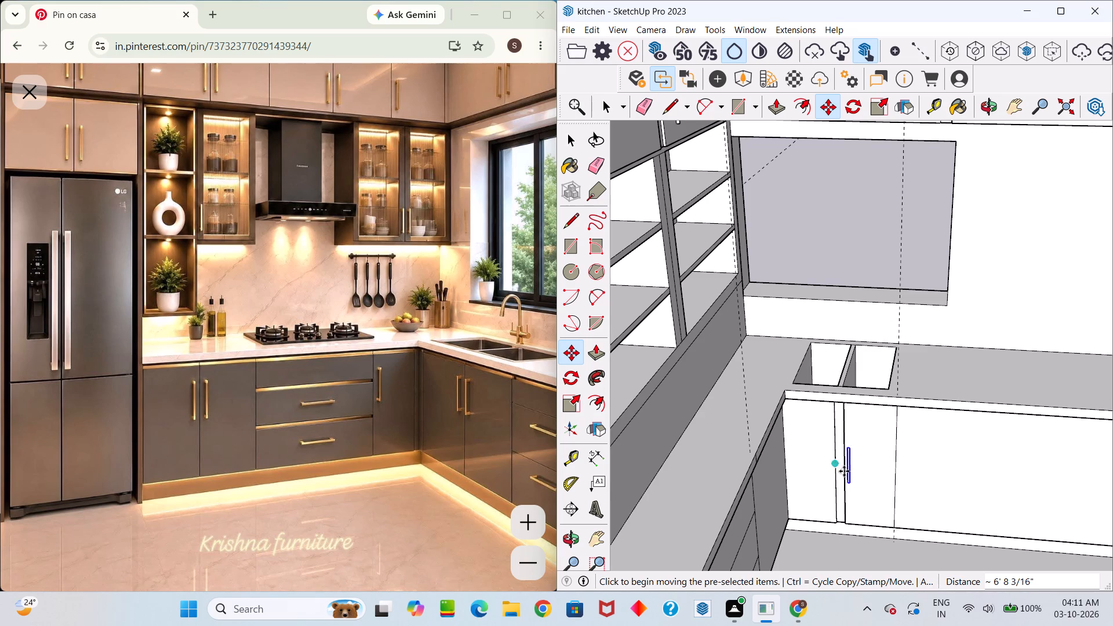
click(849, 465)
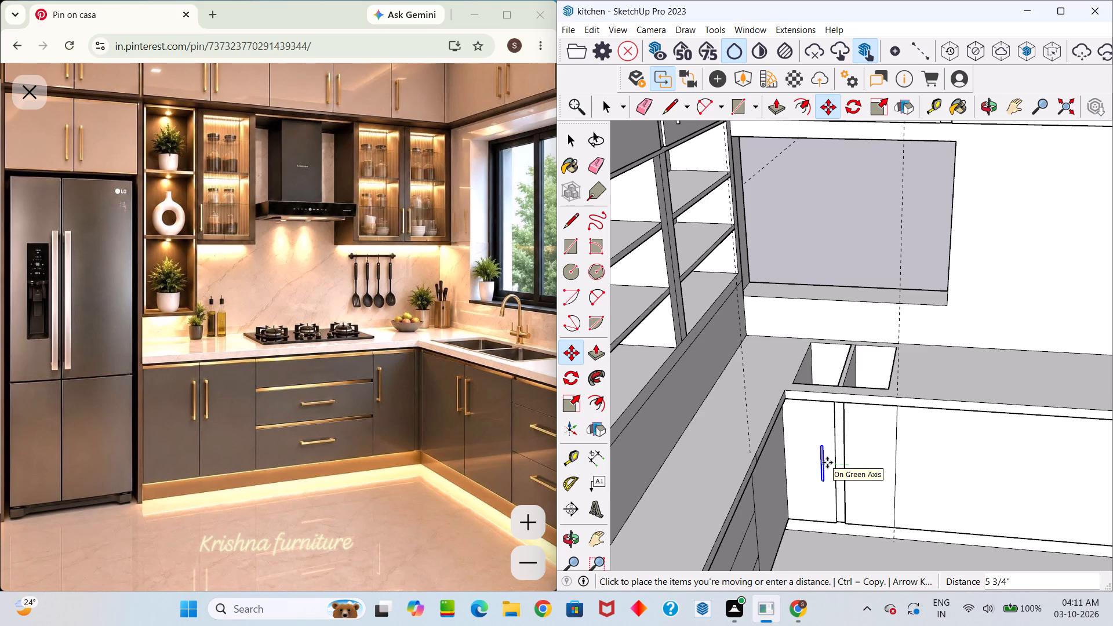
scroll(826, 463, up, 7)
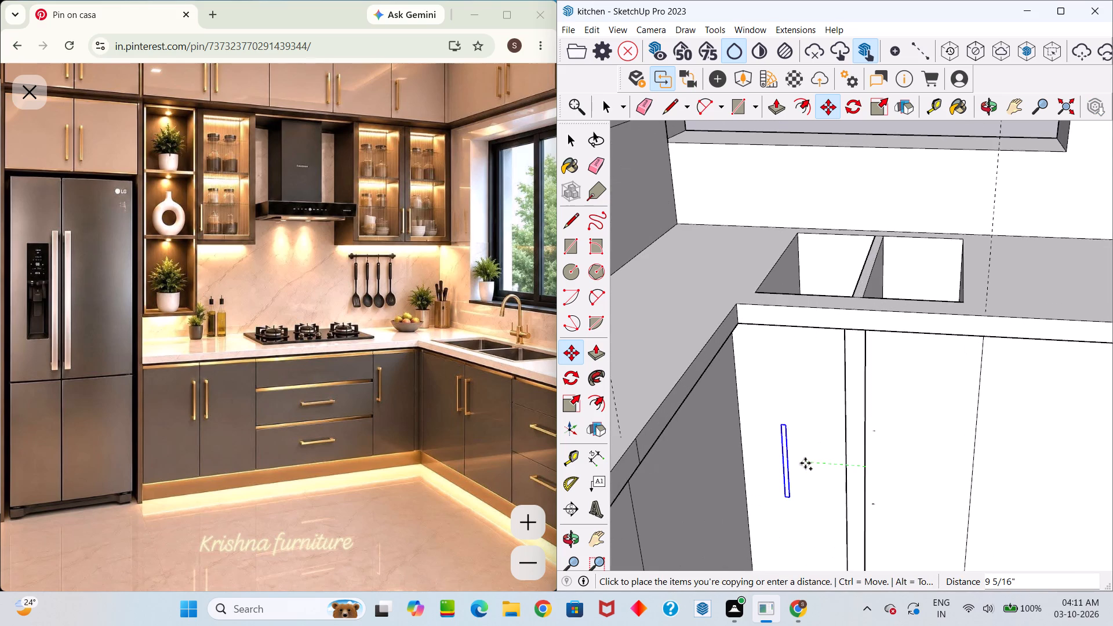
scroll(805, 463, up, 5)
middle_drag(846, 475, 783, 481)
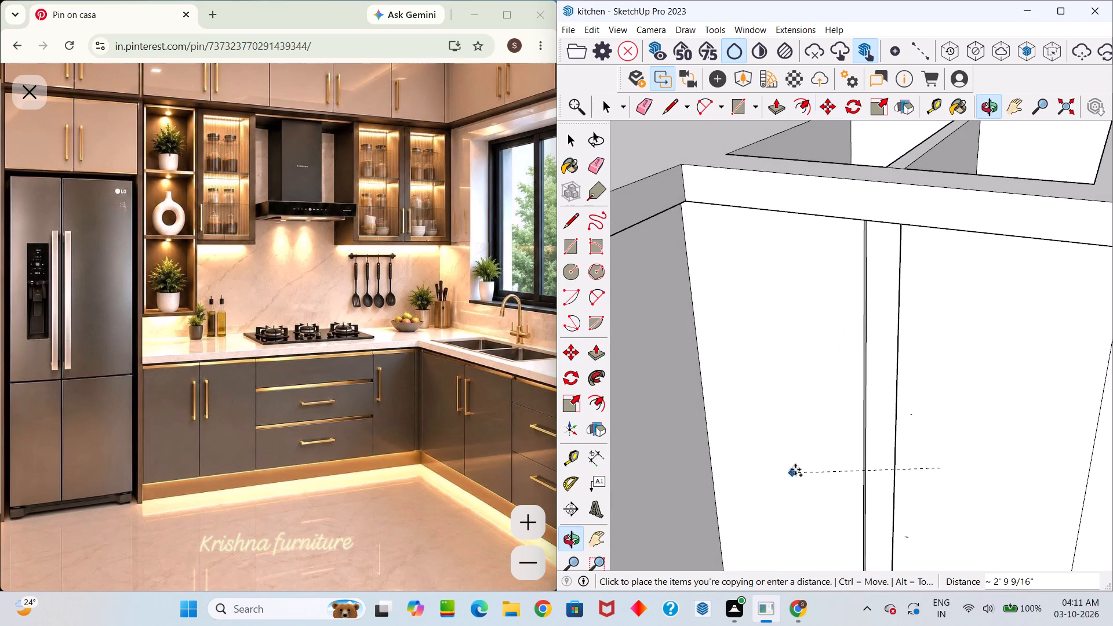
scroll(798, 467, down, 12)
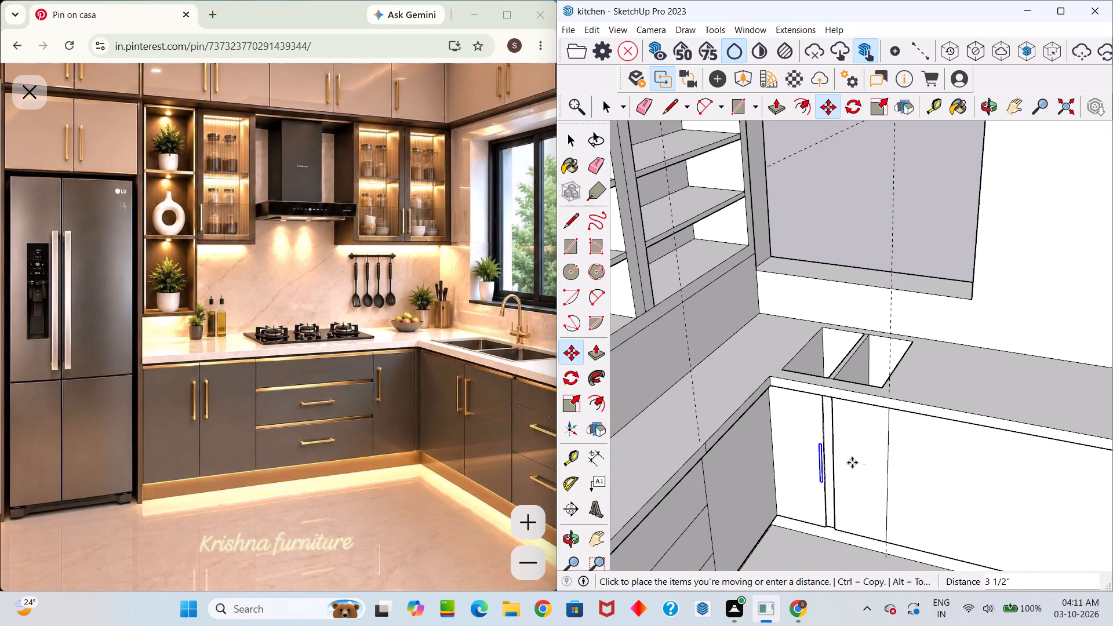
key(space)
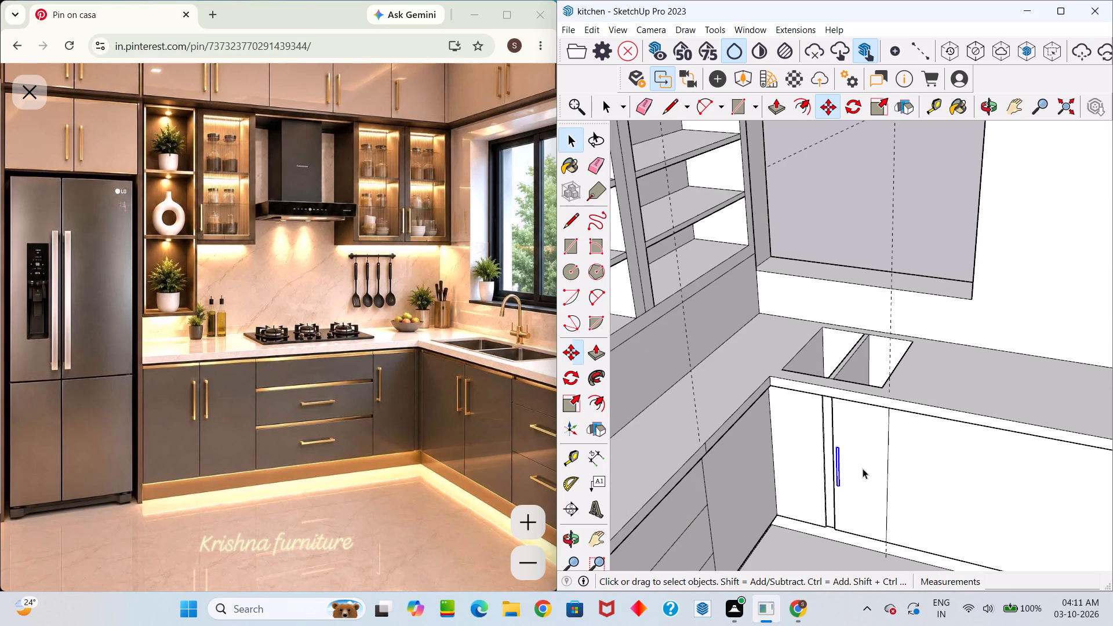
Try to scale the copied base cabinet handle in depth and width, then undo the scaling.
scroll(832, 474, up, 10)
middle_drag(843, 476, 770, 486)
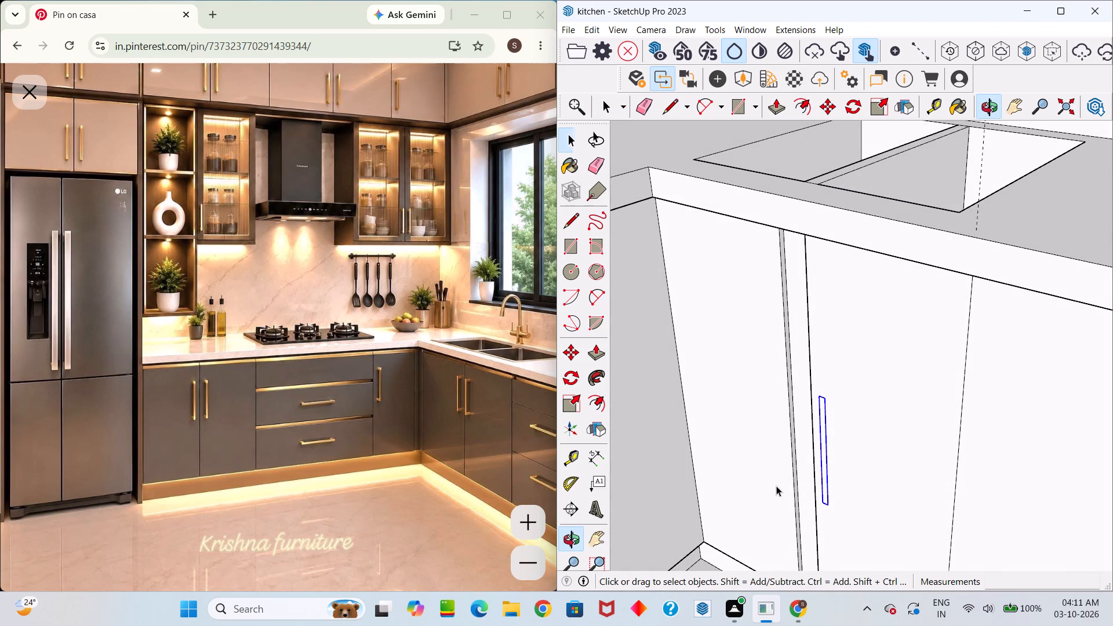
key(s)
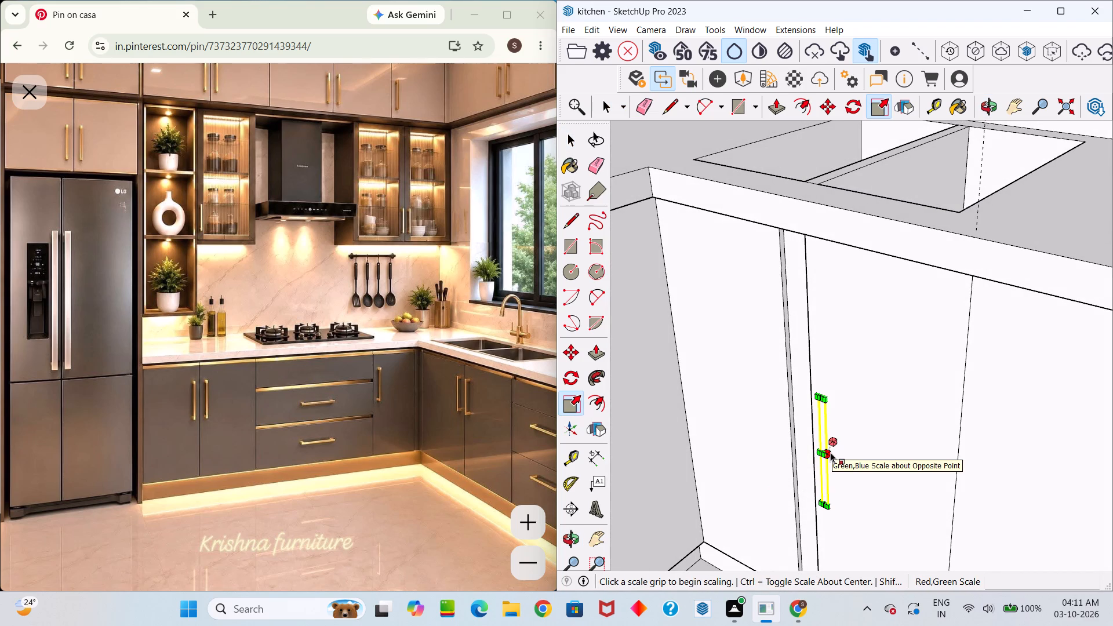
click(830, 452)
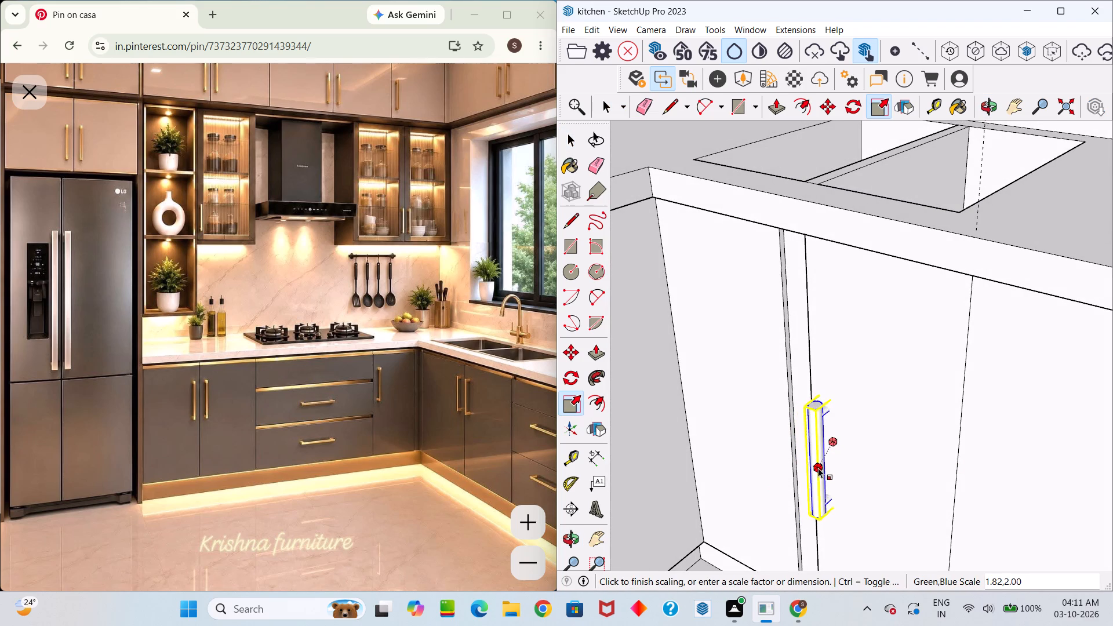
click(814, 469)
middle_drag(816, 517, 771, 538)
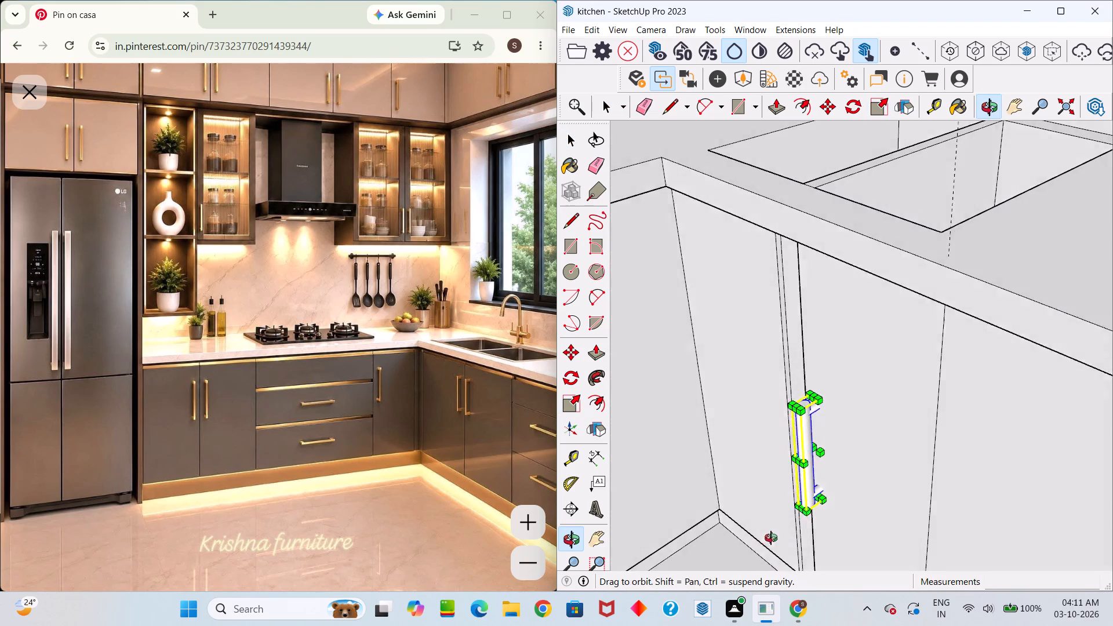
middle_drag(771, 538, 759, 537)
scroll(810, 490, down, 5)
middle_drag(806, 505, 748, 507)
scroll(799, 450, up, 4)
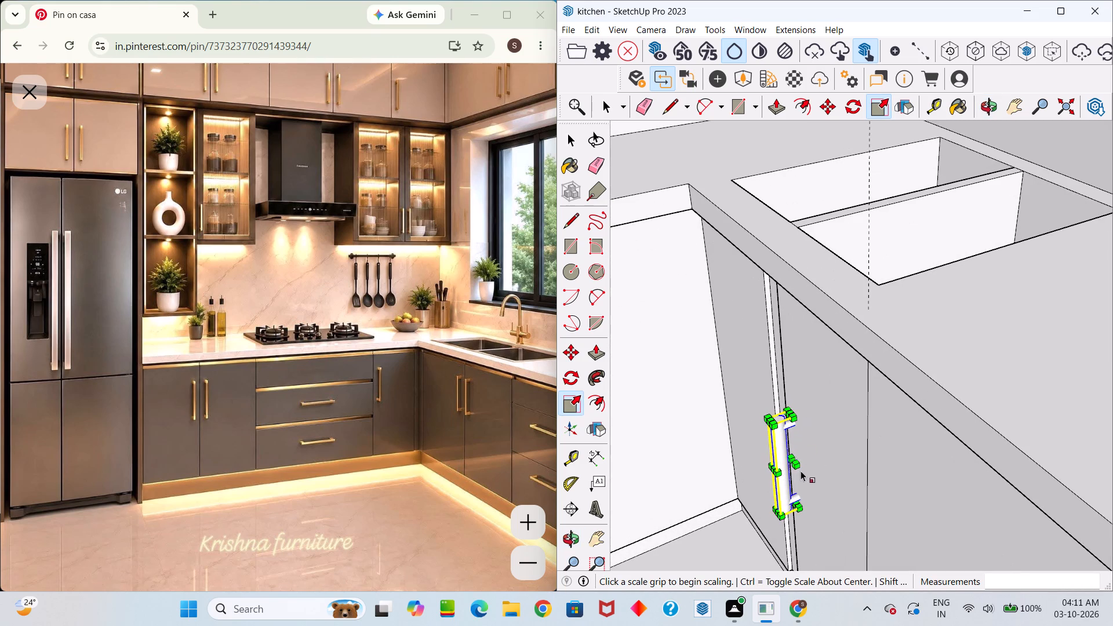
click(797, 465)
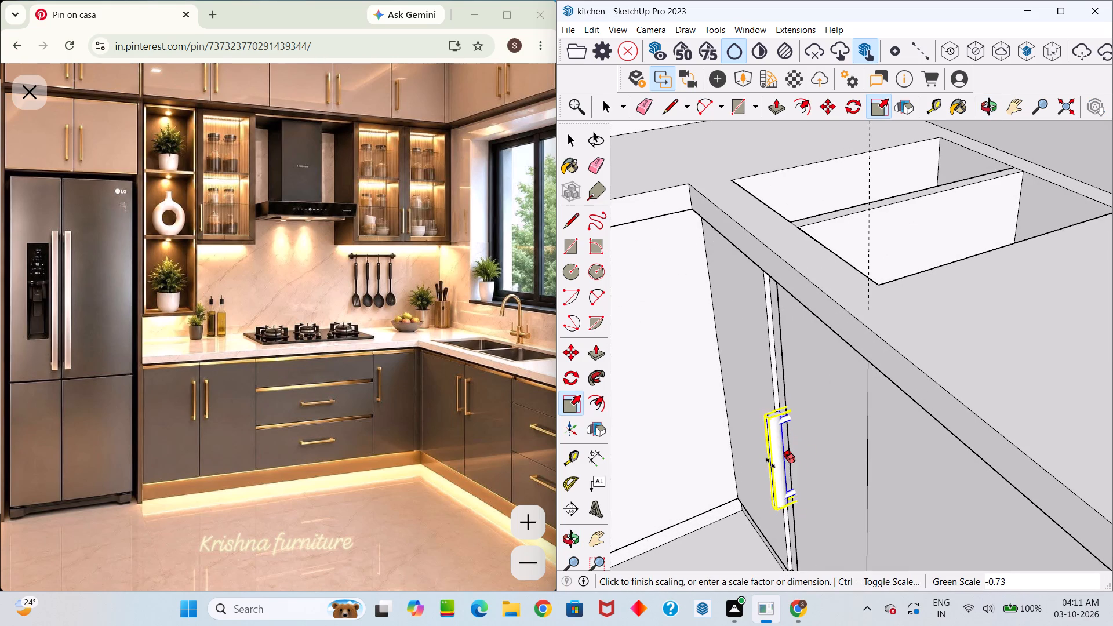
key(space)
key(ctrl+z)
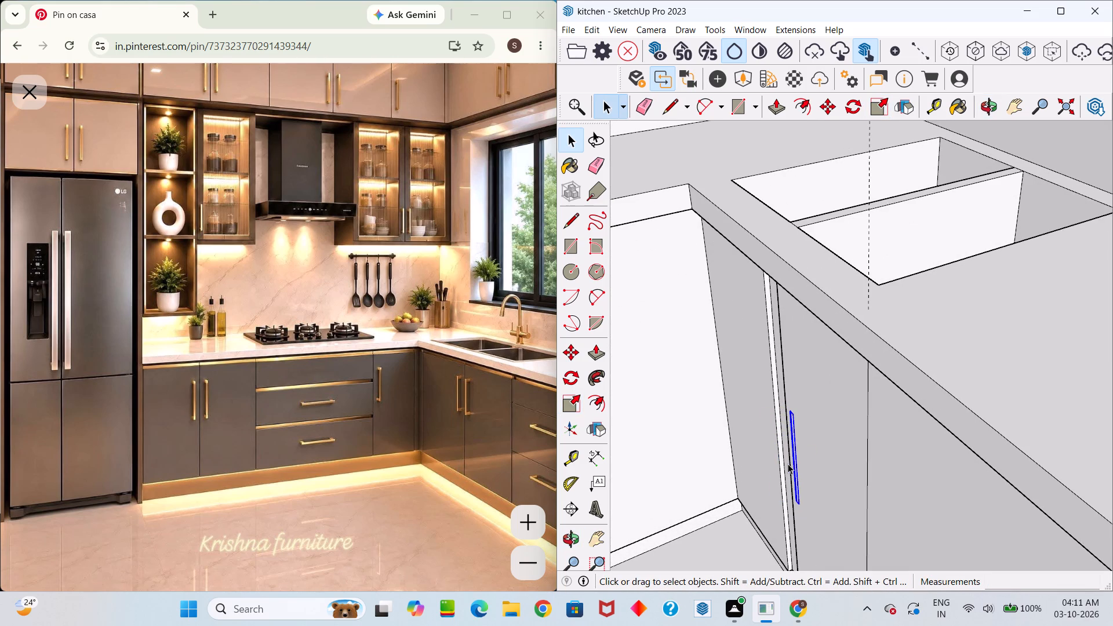
Undo the copy of the handle on the window wall's base cabinet door.
key(ctrl+z)
Copy the wall cabinet handle beside the divider above the window about 9' 3" down, in front of the base cabinets' inner corner.
scroll(812, 454, down, 19)
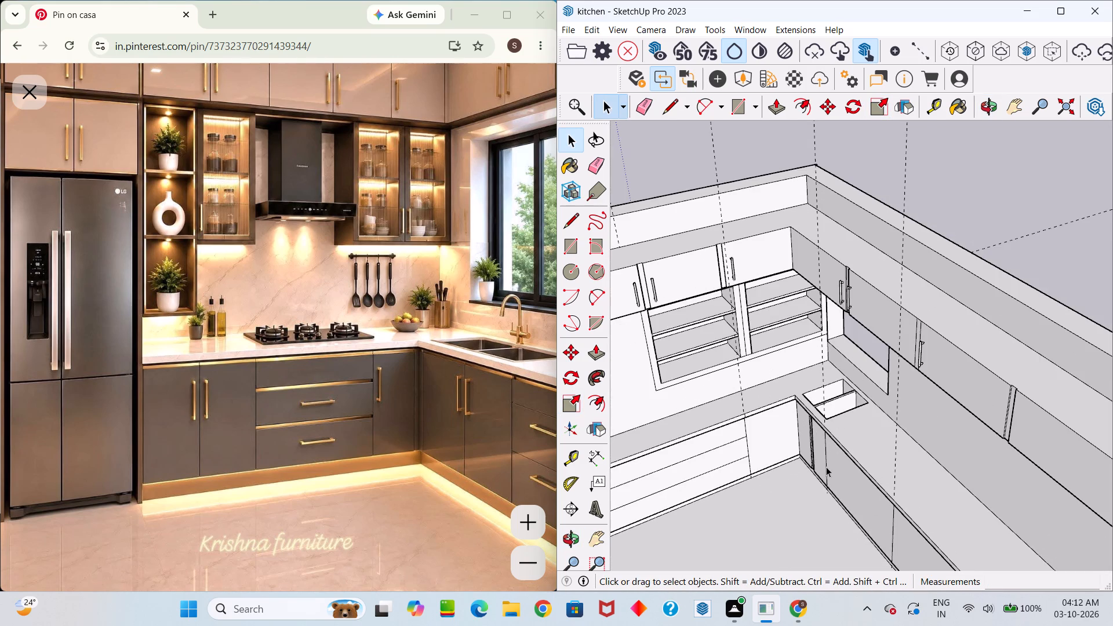
scroll(910, 351, up, 9)
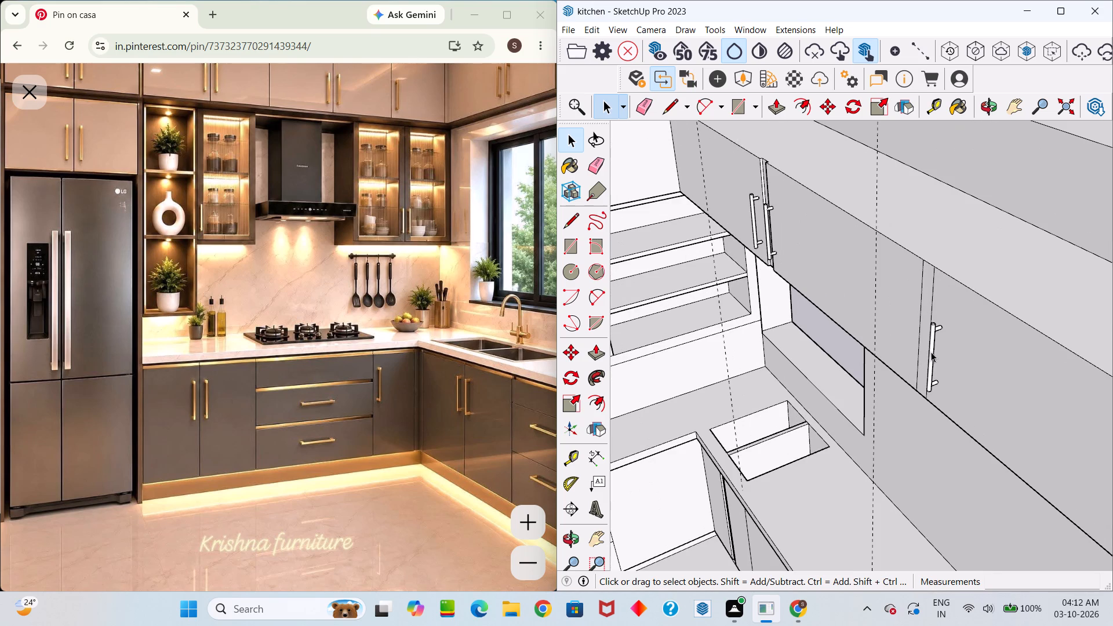
click(934, 352)
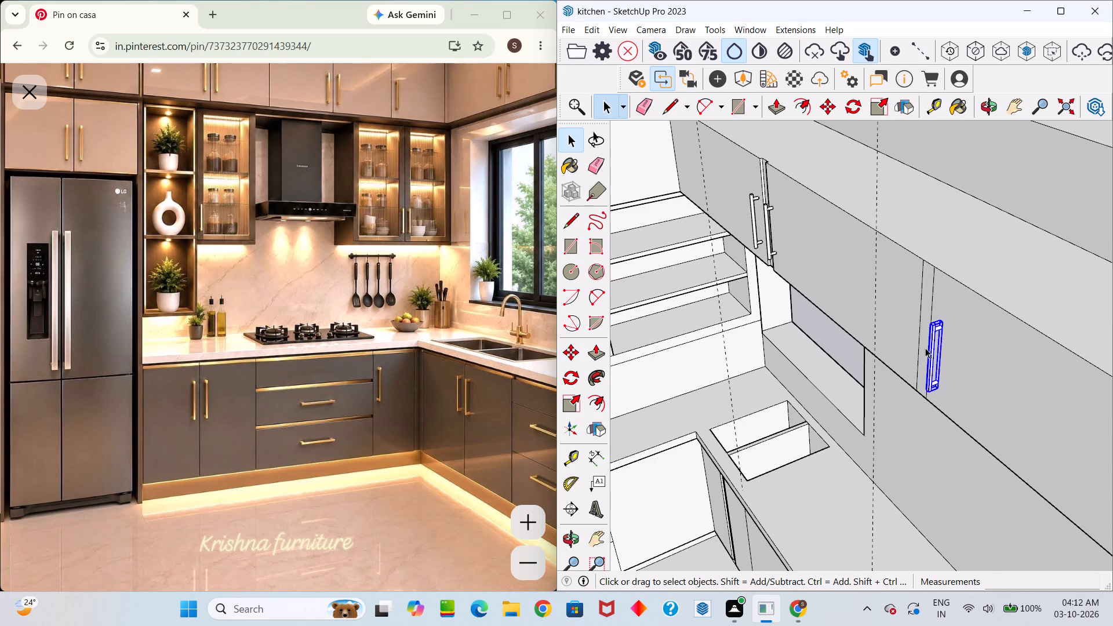
key(m)
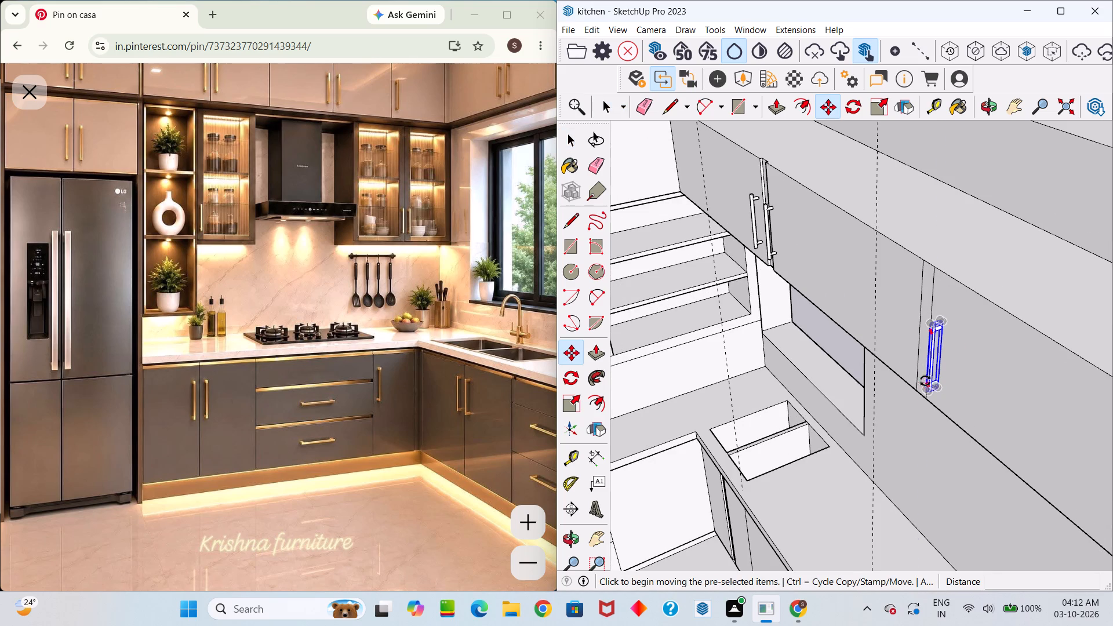
click(927, 392)
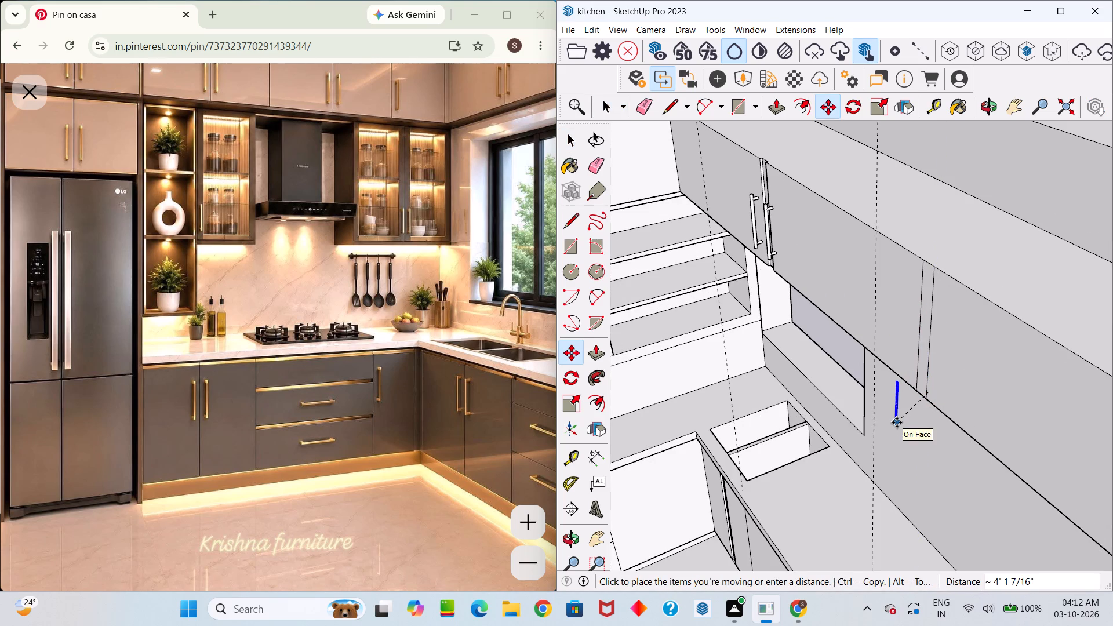
scroll(865, 433, down, 9)
scroll(795, 495, up, 9)
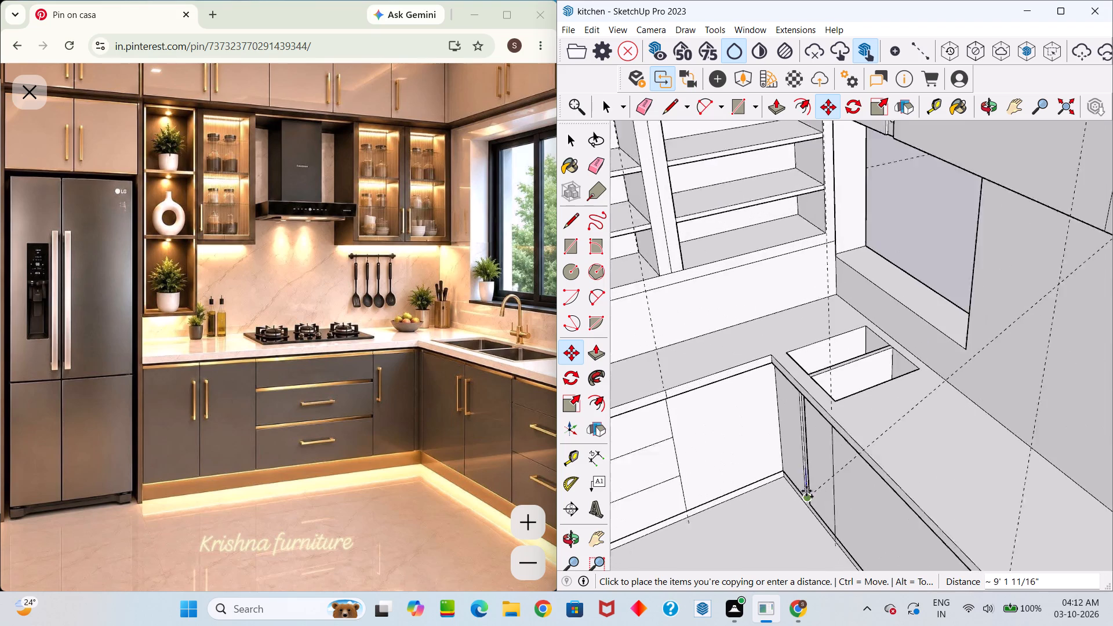
scroll(806, 491, up, 2)
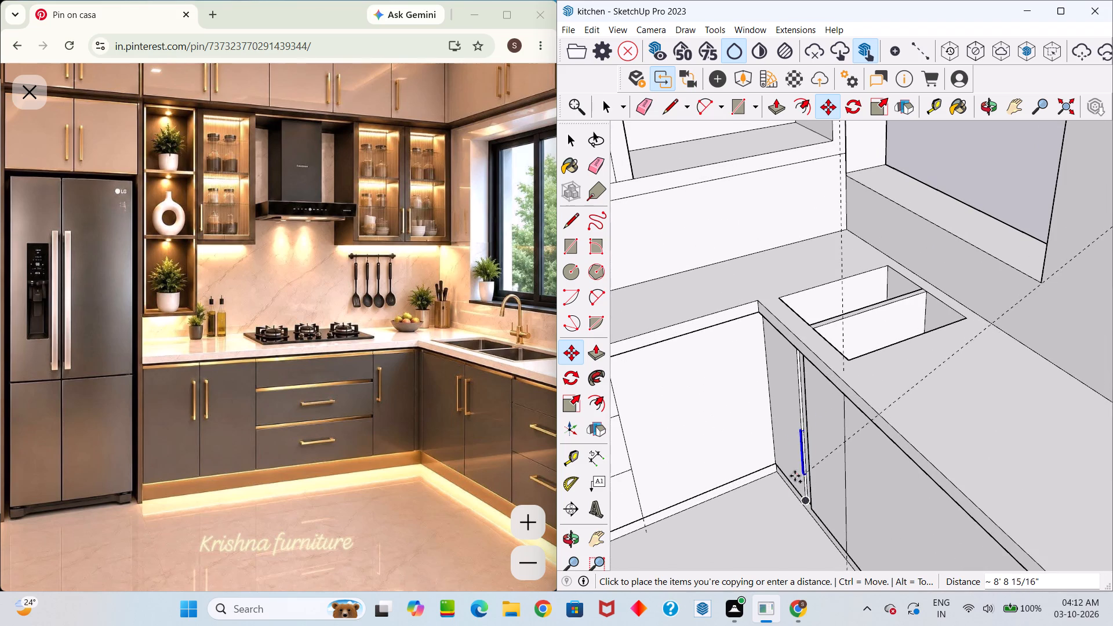
click(737, 516)
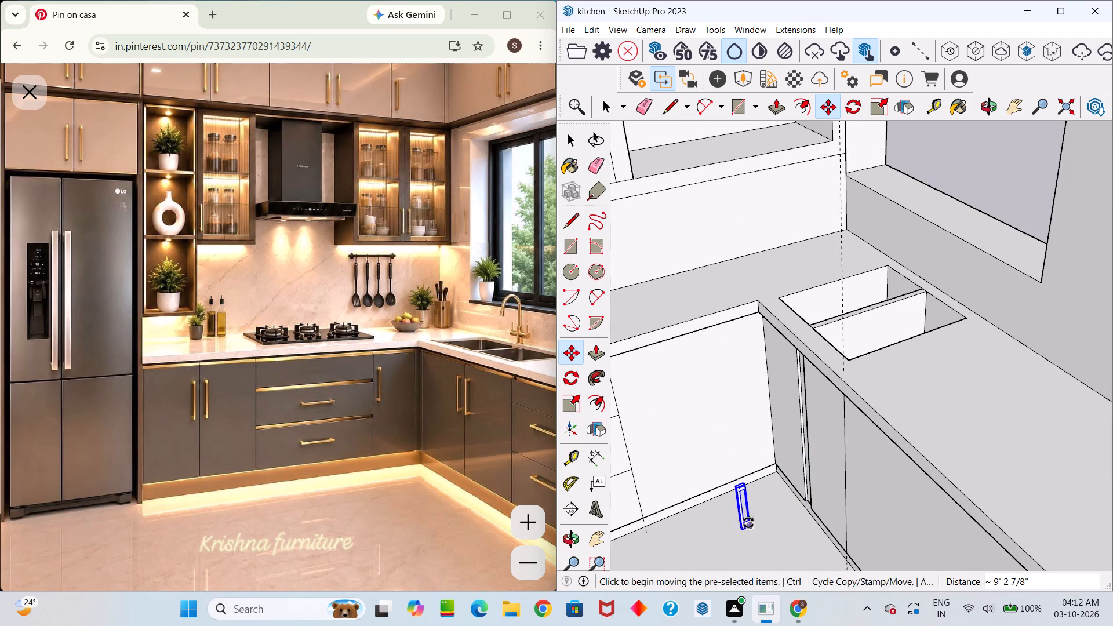
Move the copied handle onto the base cabinet door beside the recessed strip, on the side away from the inner corner.
click(750, 529)
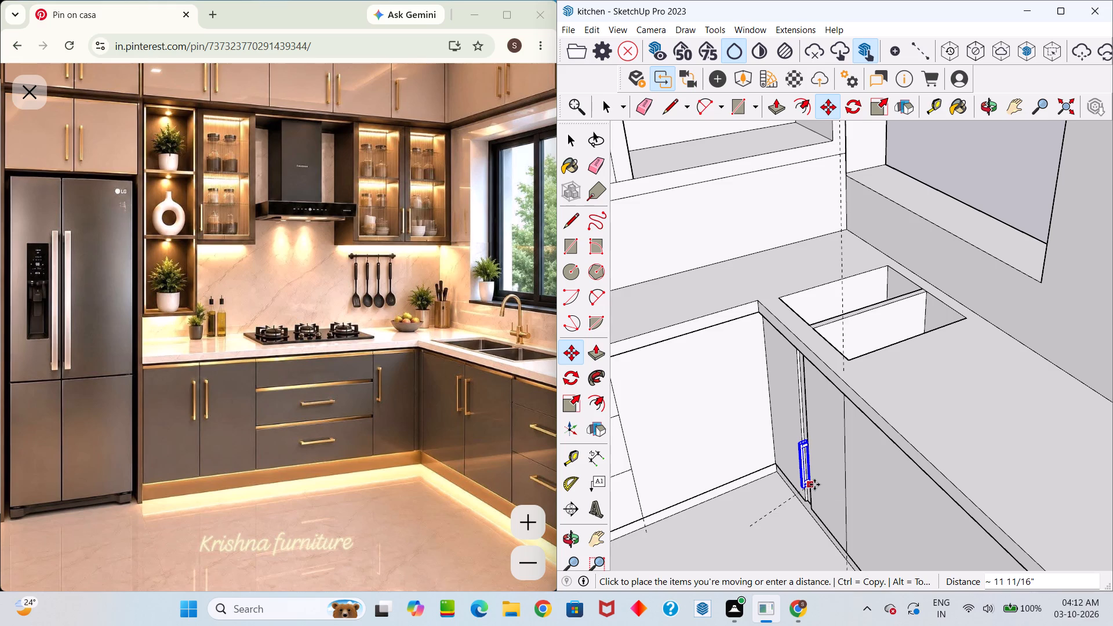
click(814, 485)
middle_drag(822, 480, 1077, 471)
scroll(957, 471, up, 5)
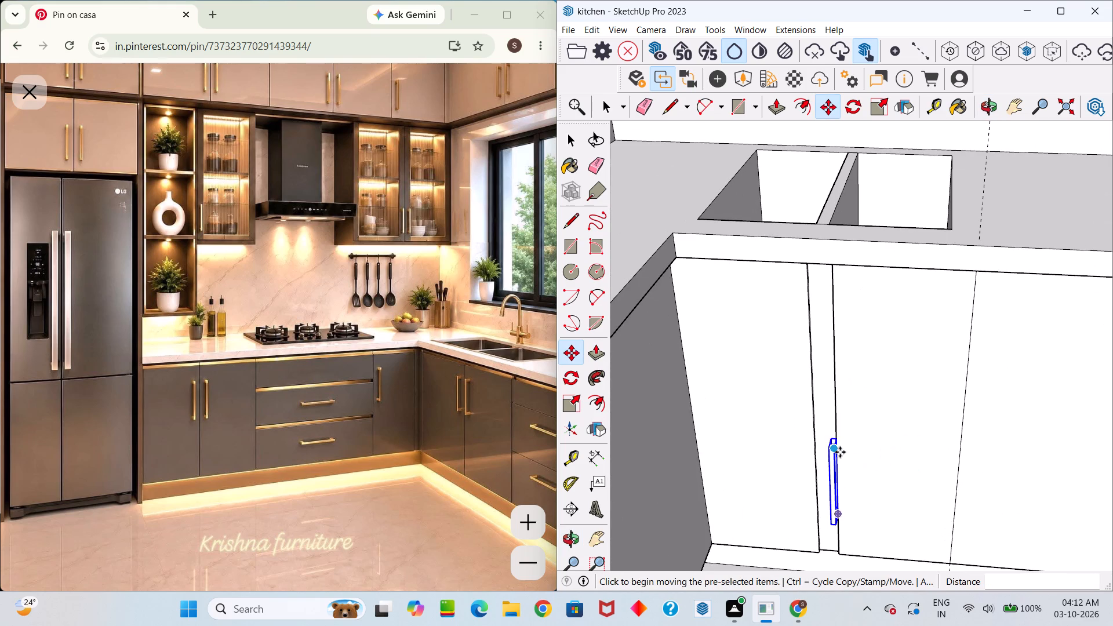
click(835, 447)
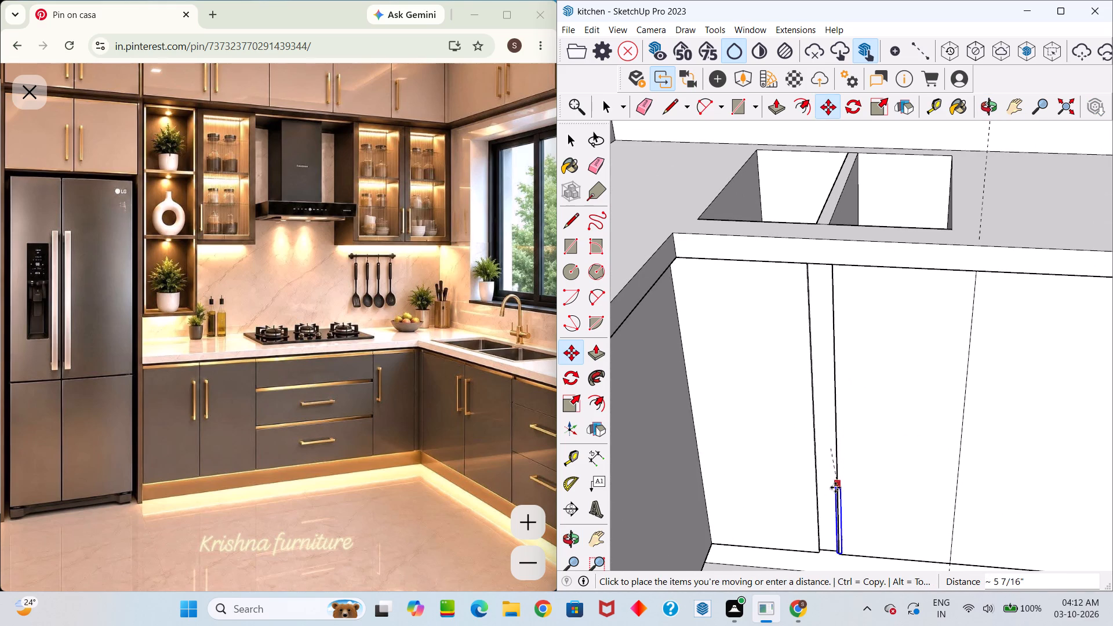
middle_drag(819, 508, 591, 444)
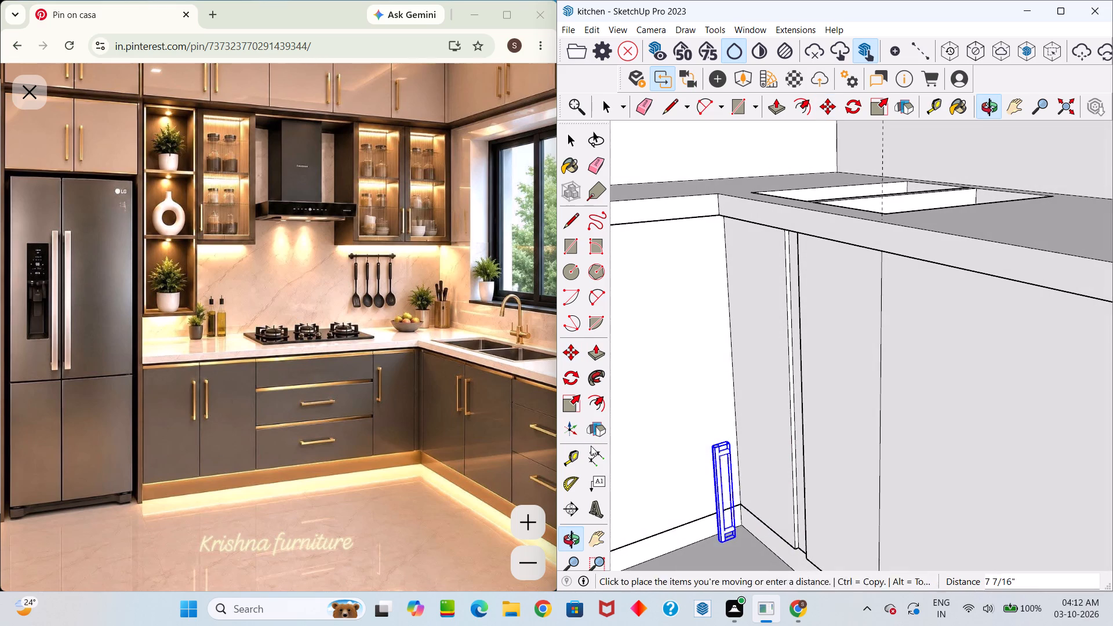
click(718, 438)
click(740, 441)
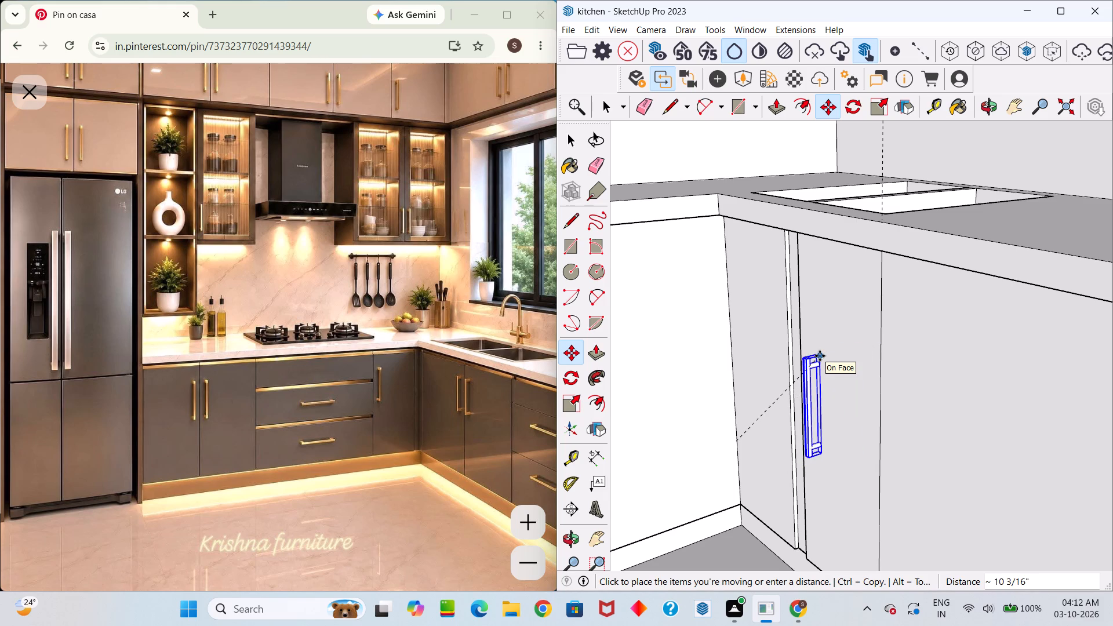
click(820, 356)
Copy the base cabinet handle about 6" across the recessed strip onto the door nearer the inner corner, at the same height.
scroll(836, 390, down, 1)
middle_drag(838, 390, 1096, 381)
scroll(1013, 385, up, 1)
scroll(1013, 385, down, 2)
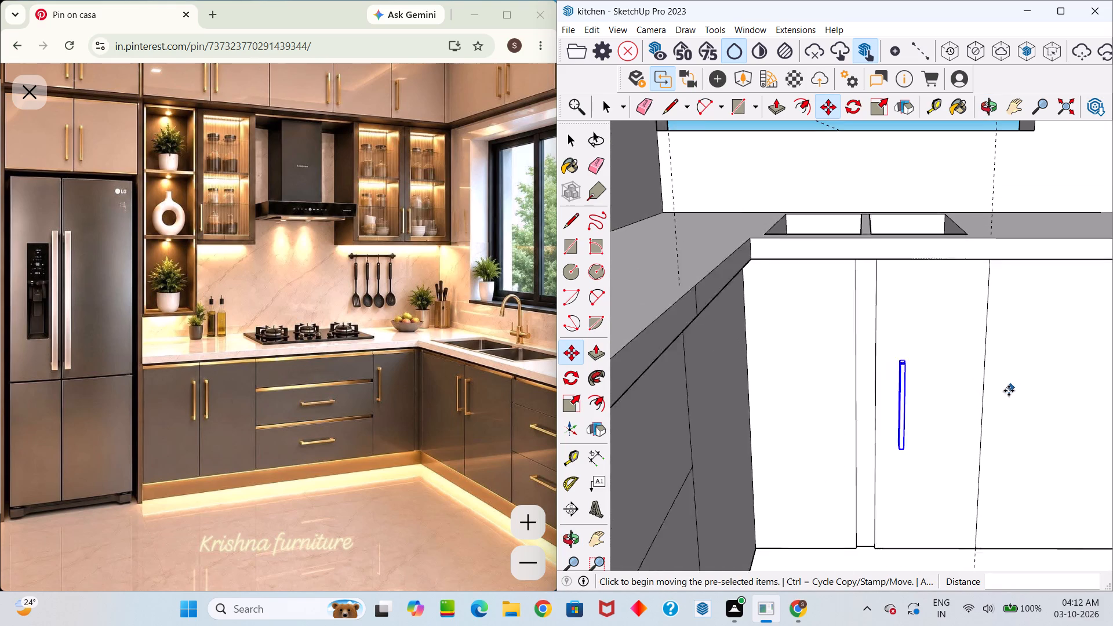
scroll(1009, 391, down, 1)
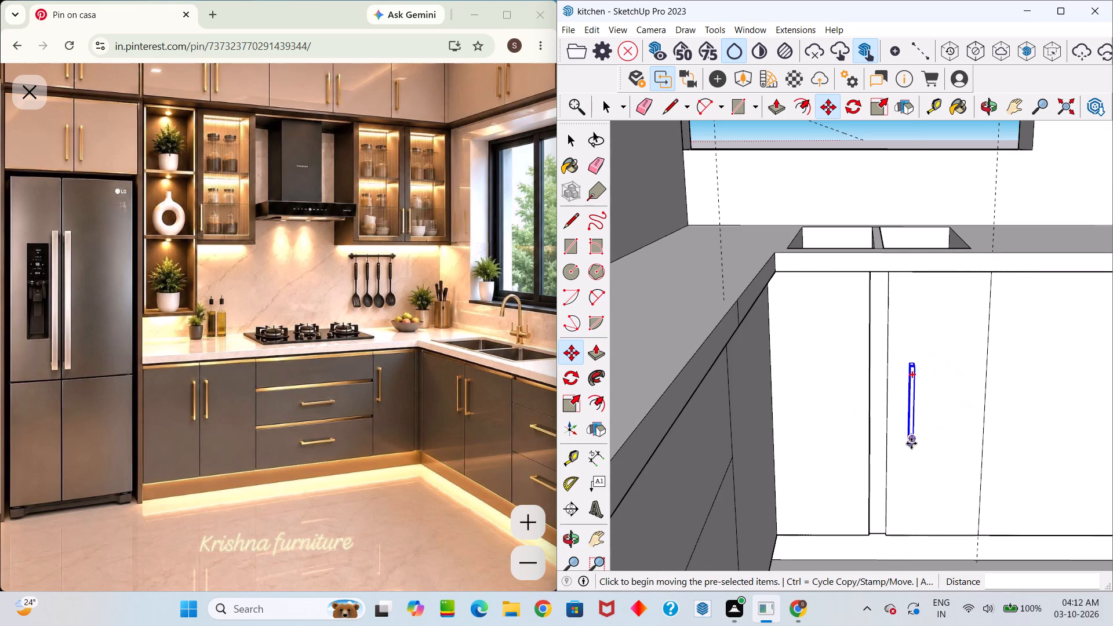
click(911, 443)
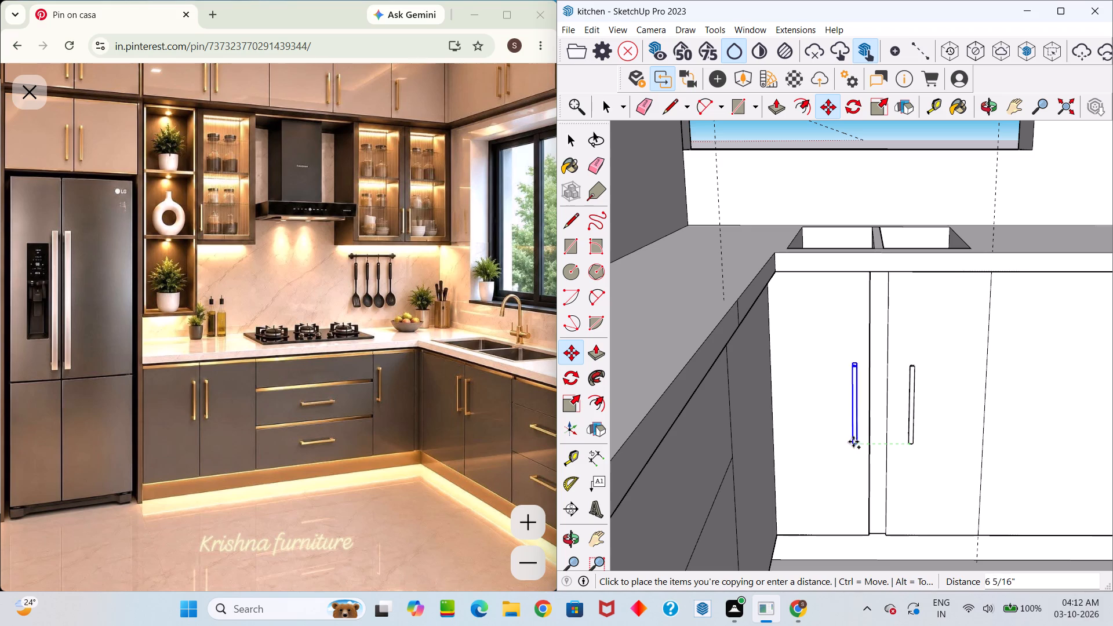
click(857, 446)
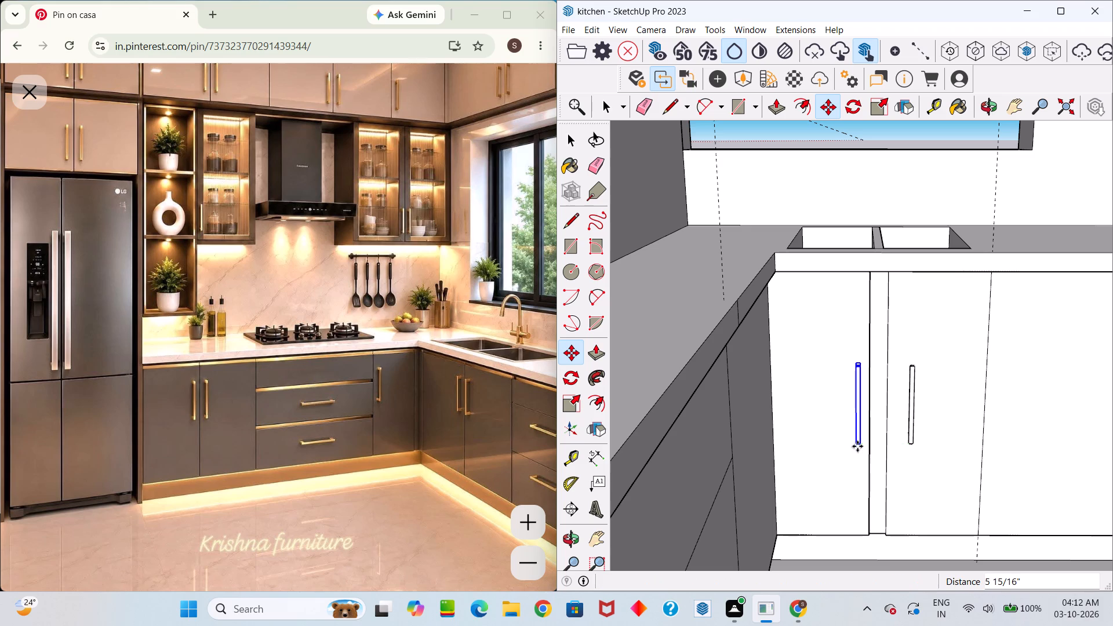
click(914, 444)
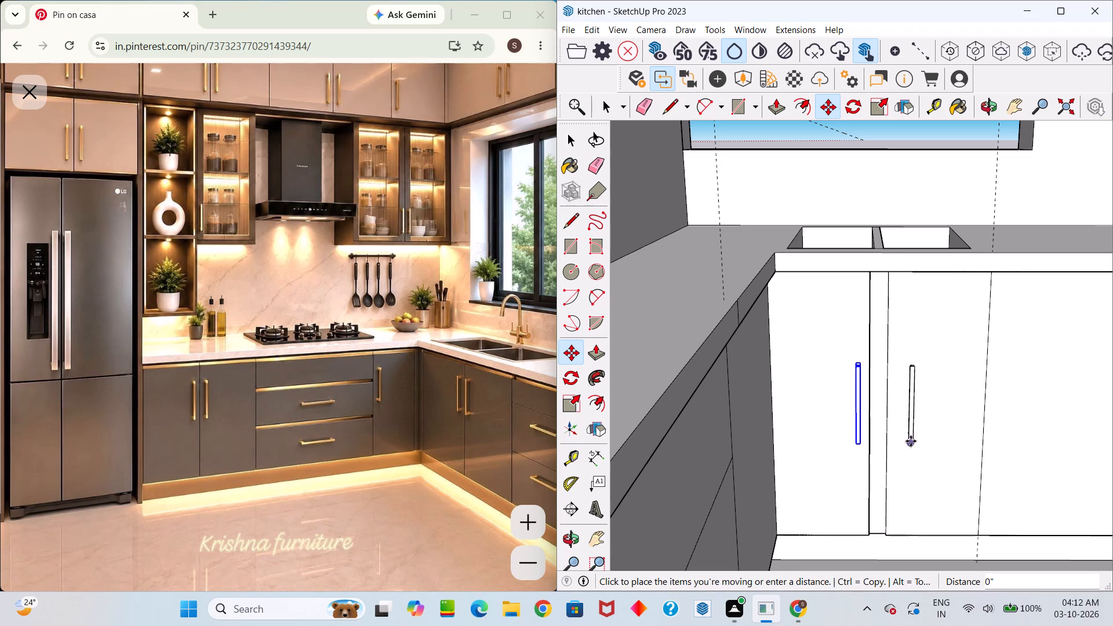
key(space)
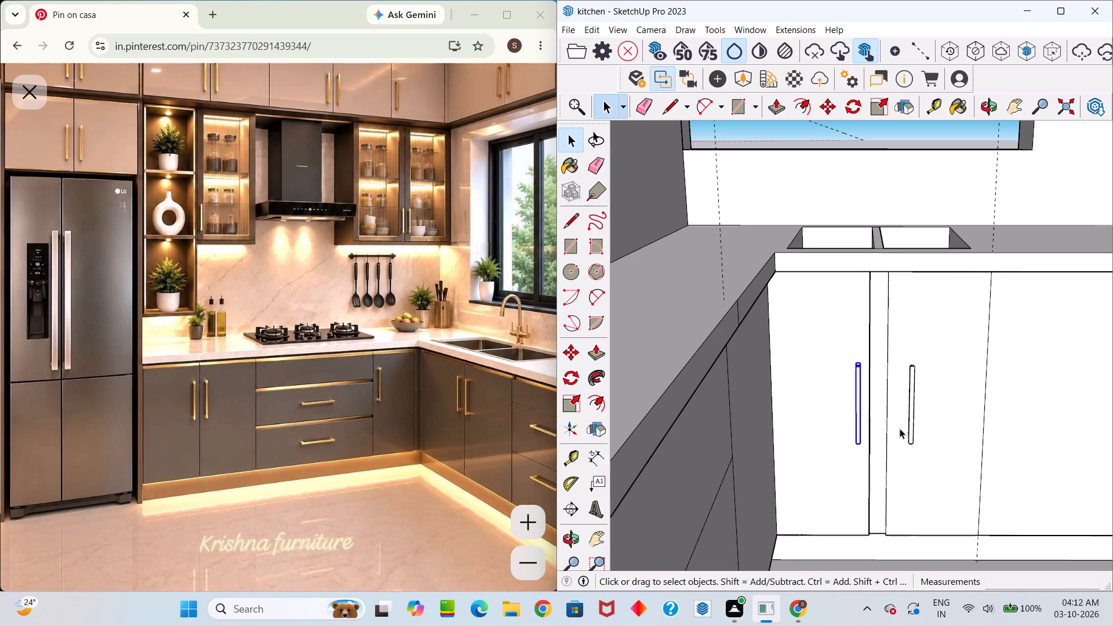
Move the original base cabinet handle, on the door away from the inner corner, about 1 3/8" closer to the recessed strip.
click(914, 413)
key(m)
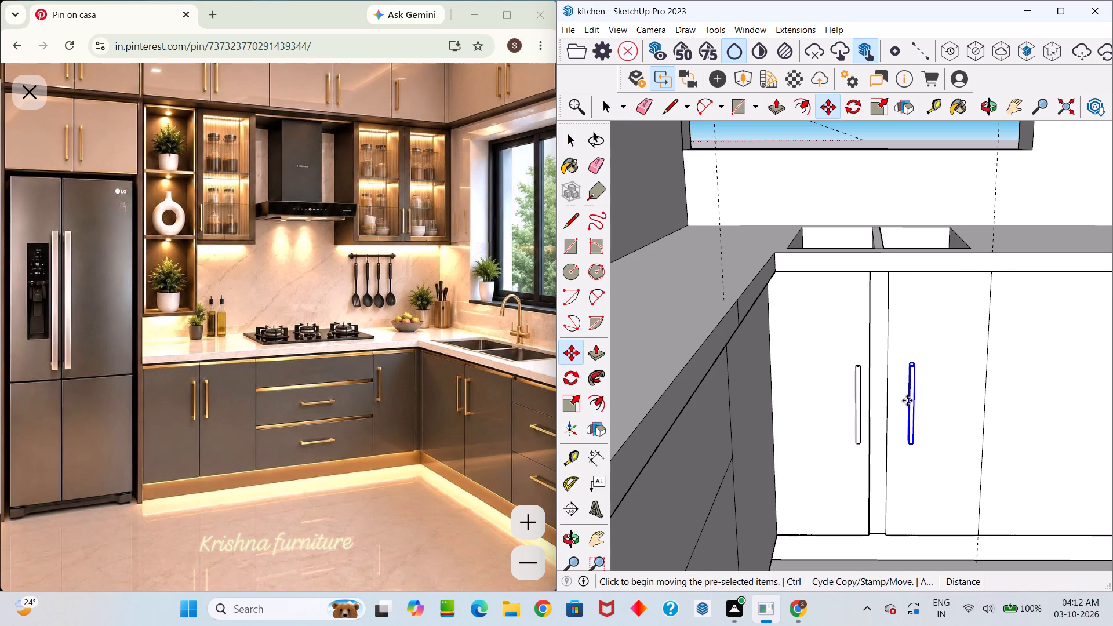
click(910, 403)
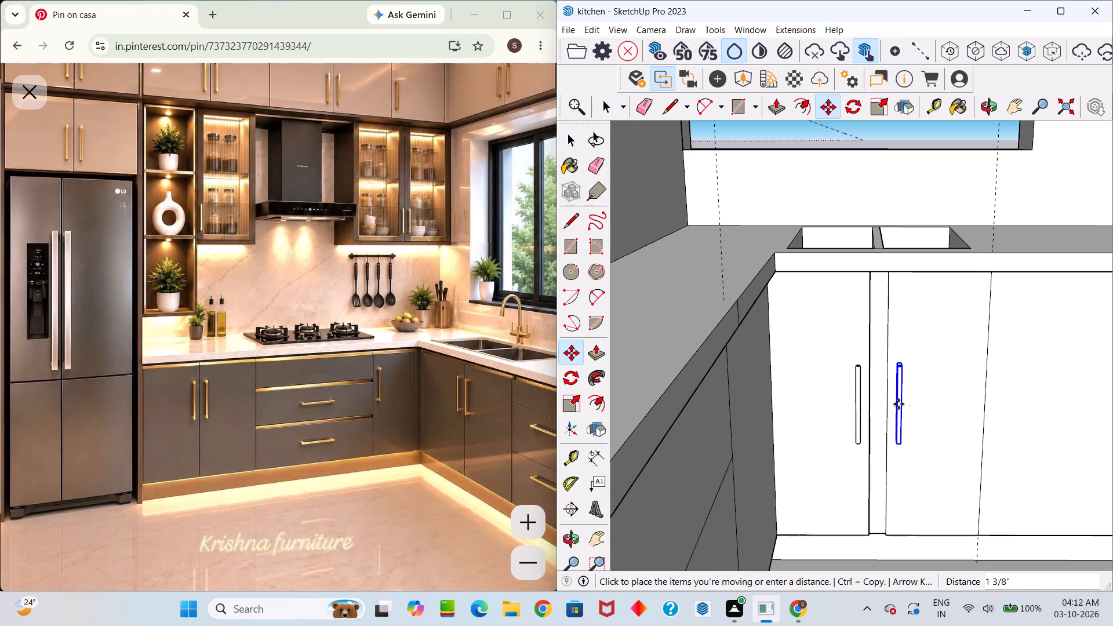
click(899, 404)
scroll(899, 405, down, 6)
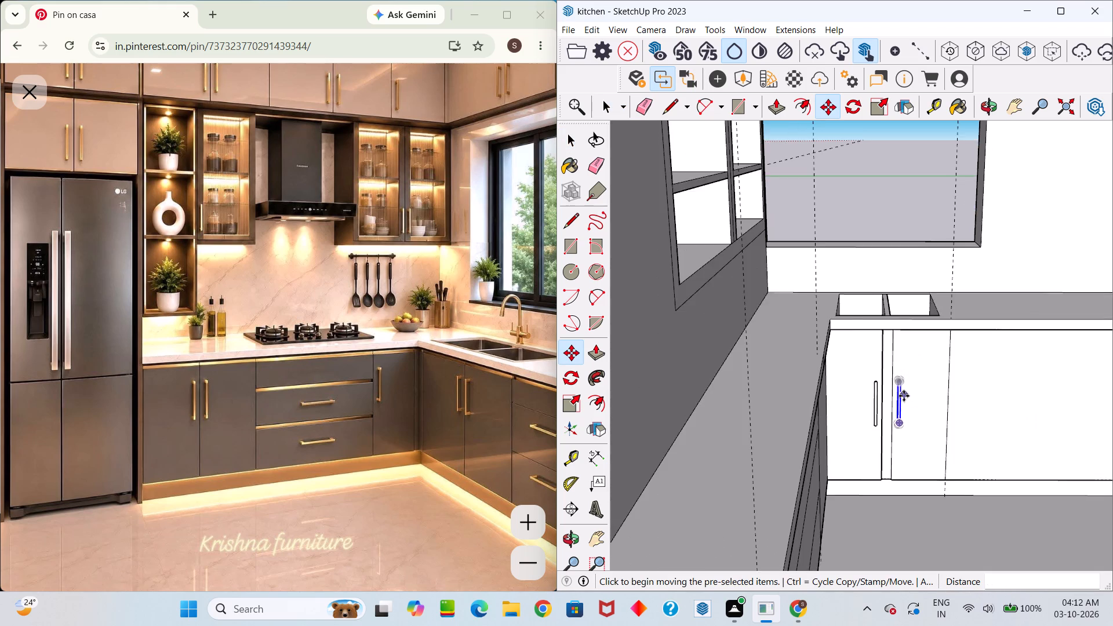
scroll(904, 395, down, 15)
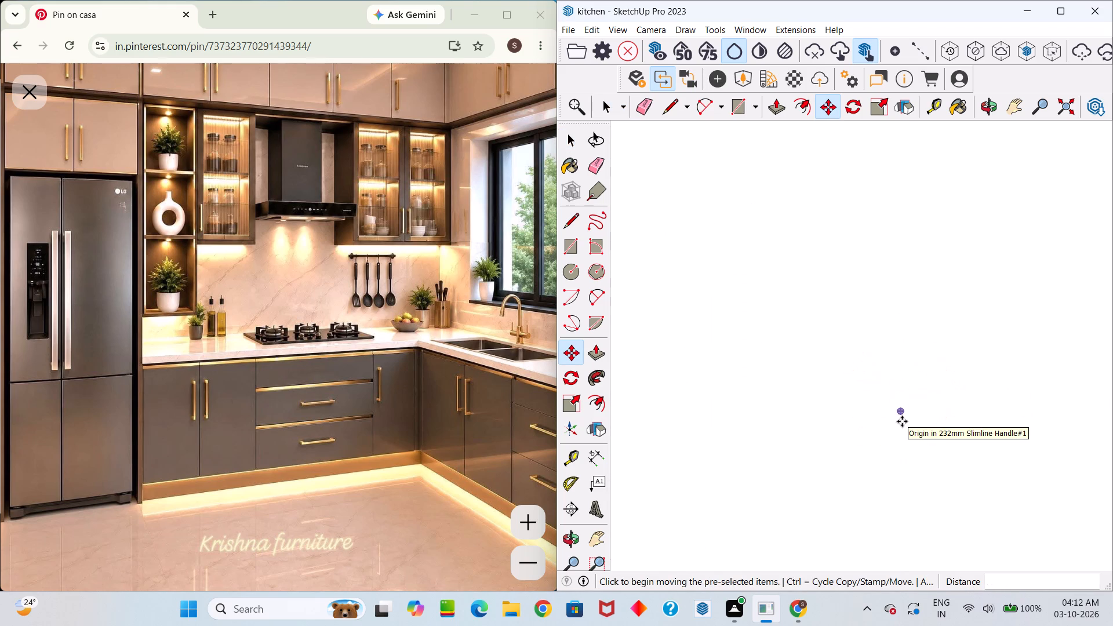
key(space)
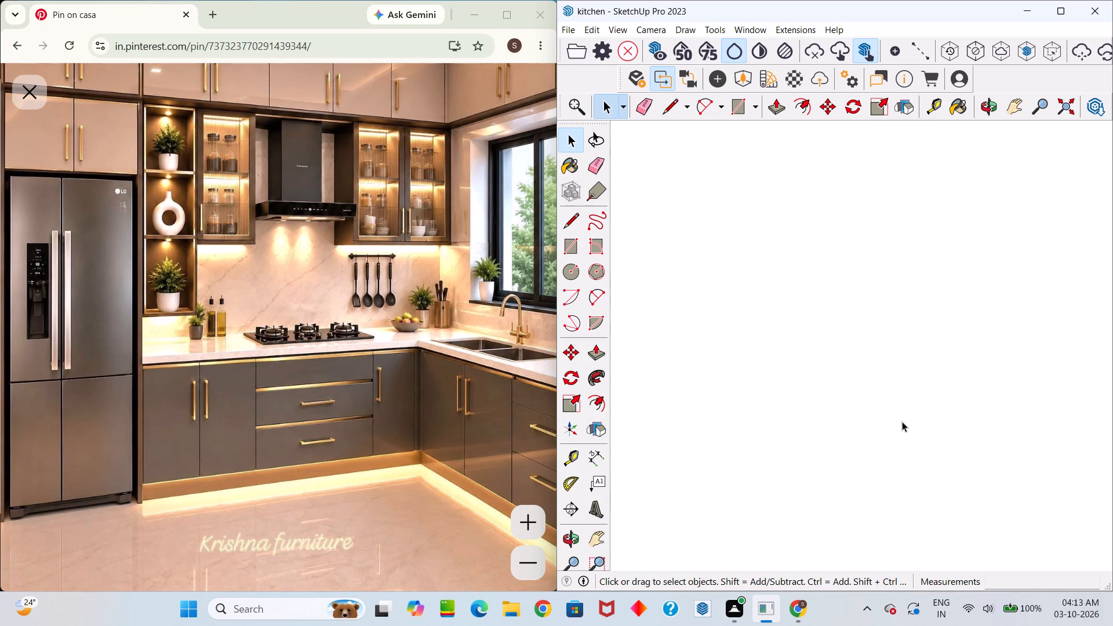
Examine the whole kitchen from above, checking the cabinets and handles along both walls.
scroll(907, 417, down, 20)
scroll(907, 417, down, 7)
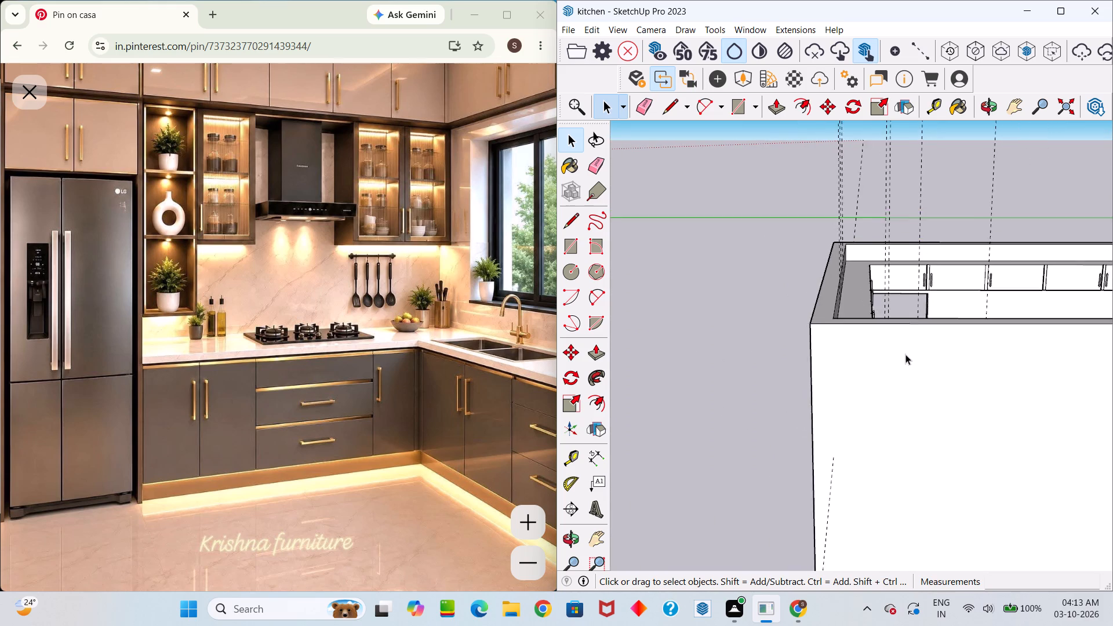
scroll(905, 354, down, 9)
middle_drag(907, 383, 906, 530)
scroll(913, 455, down, 5)
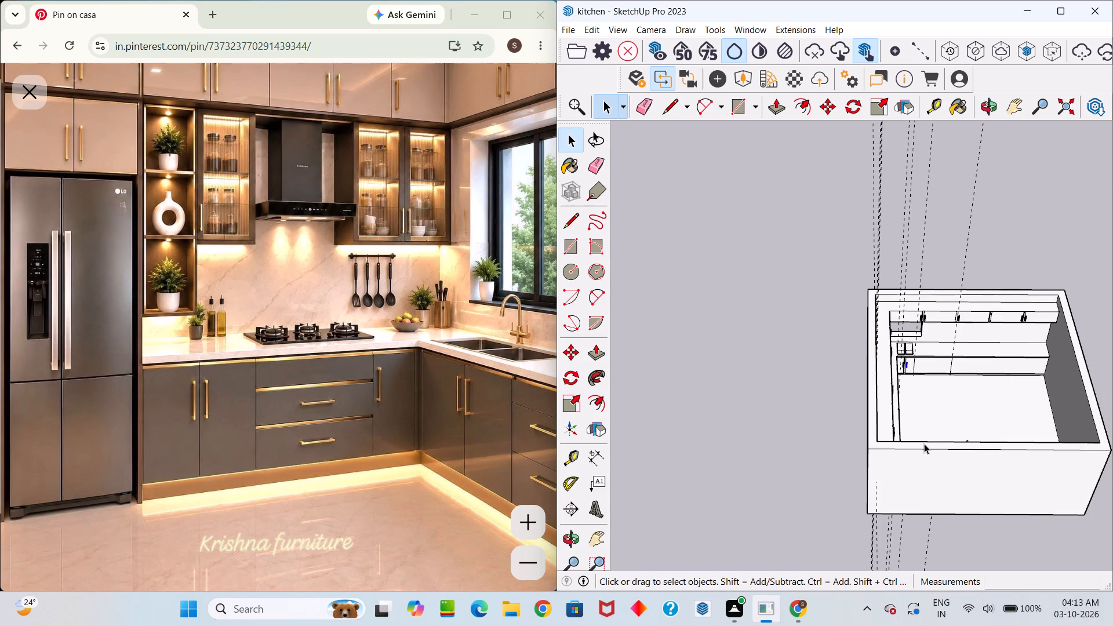
scroll(927, 434, down, 4)
middle_drag(939, 398, 915, 424)
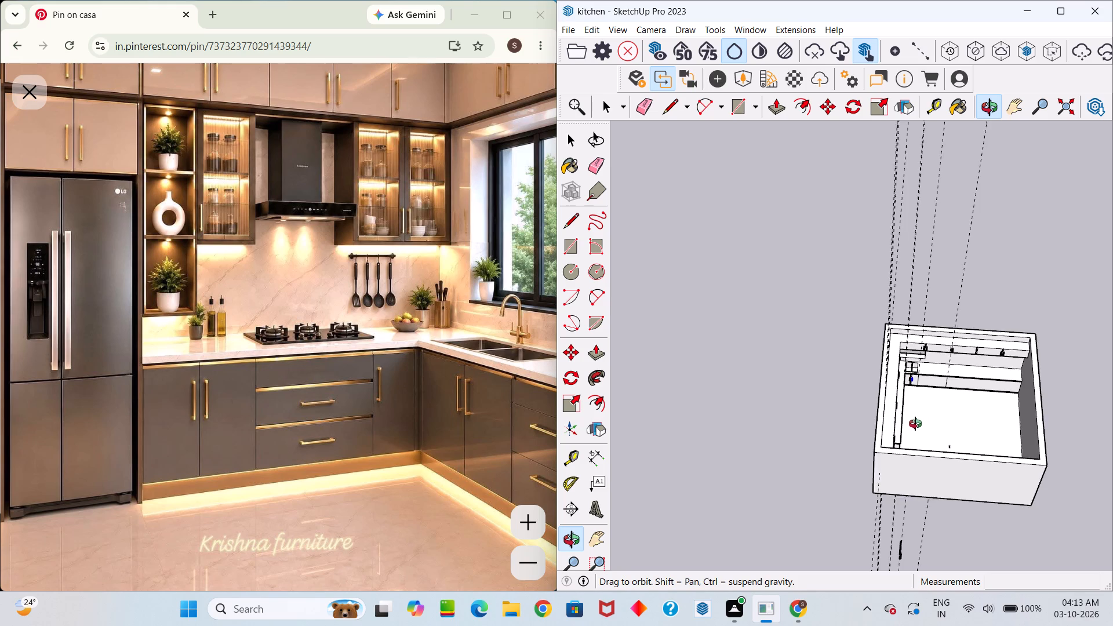
middle_drag(915, 424, 836, 372)
scroll(889, 395, up, 5)
scroll(932, 437, up, 6)
middle_drag(941, 409, 900, 395)
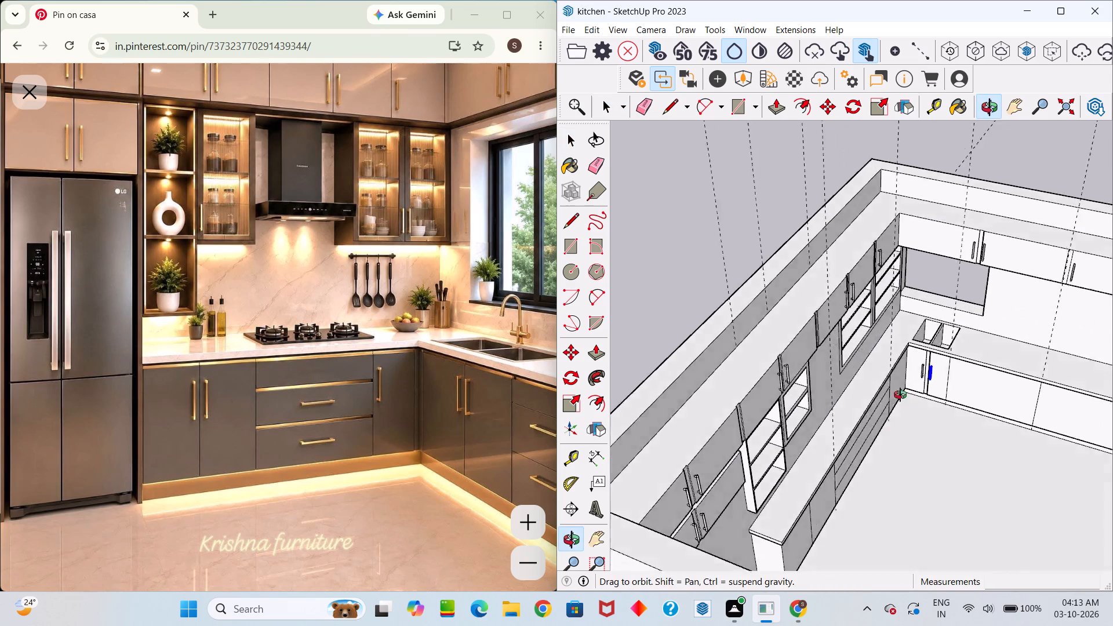
middle_drag(900, 395, 828, 374)
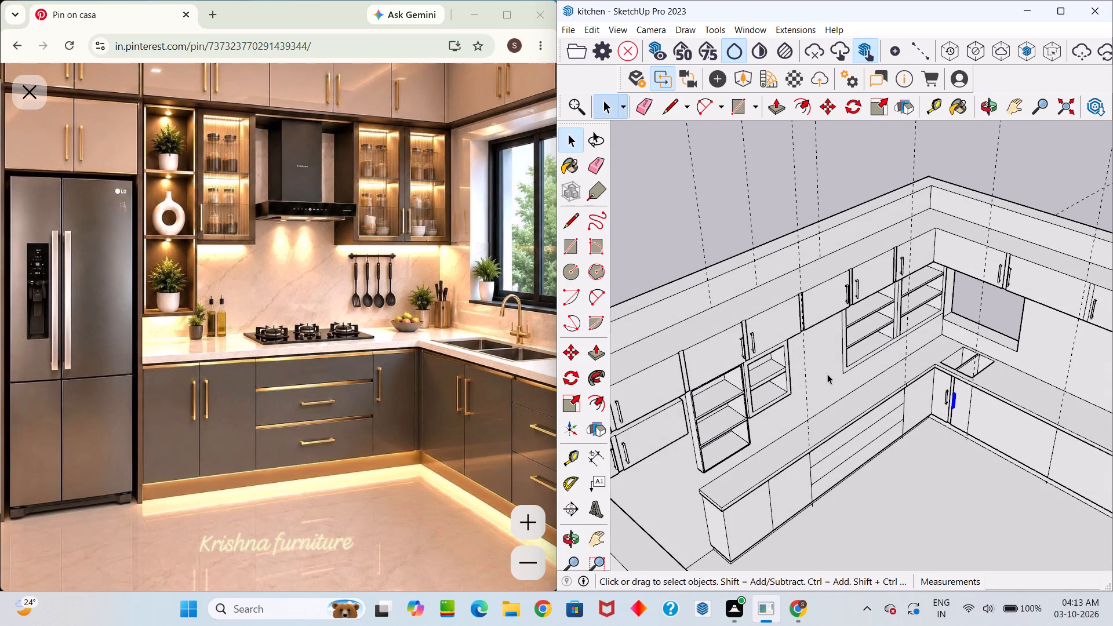